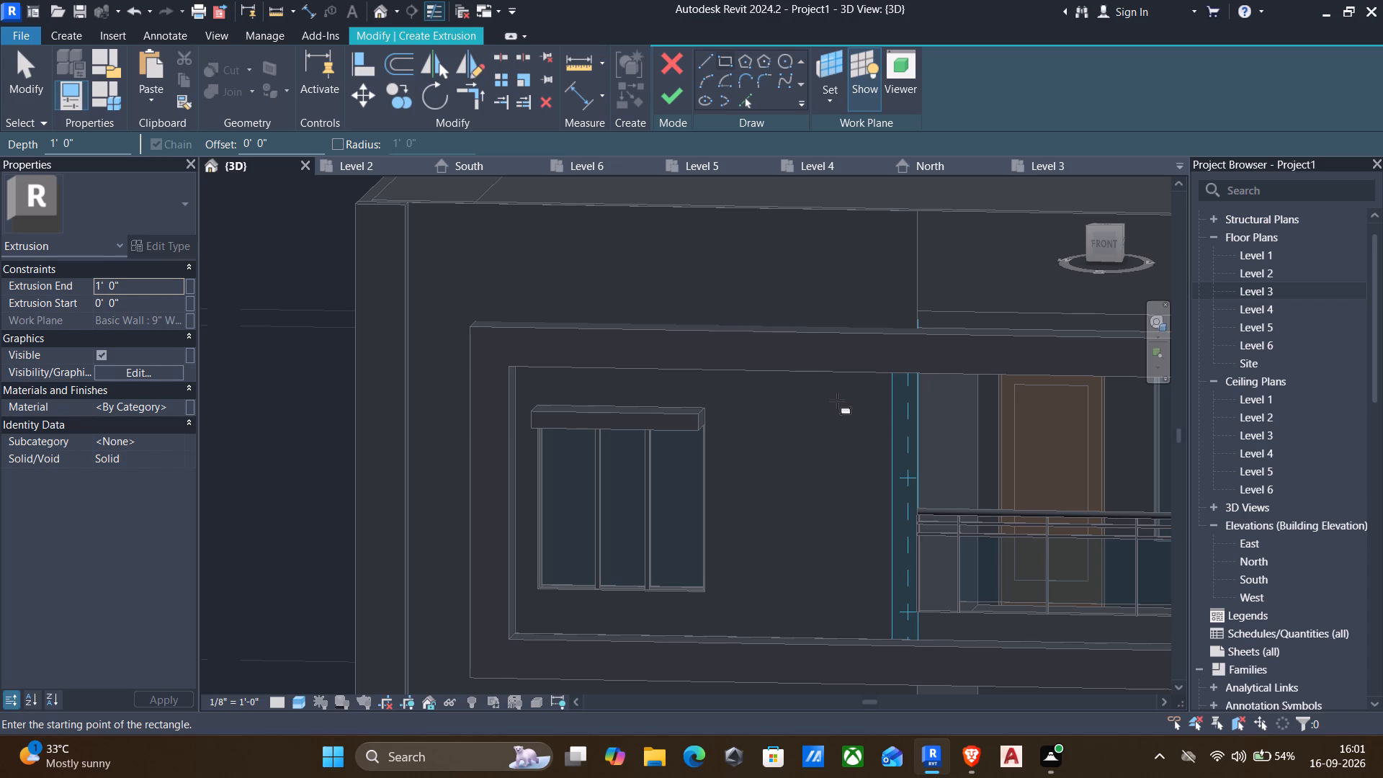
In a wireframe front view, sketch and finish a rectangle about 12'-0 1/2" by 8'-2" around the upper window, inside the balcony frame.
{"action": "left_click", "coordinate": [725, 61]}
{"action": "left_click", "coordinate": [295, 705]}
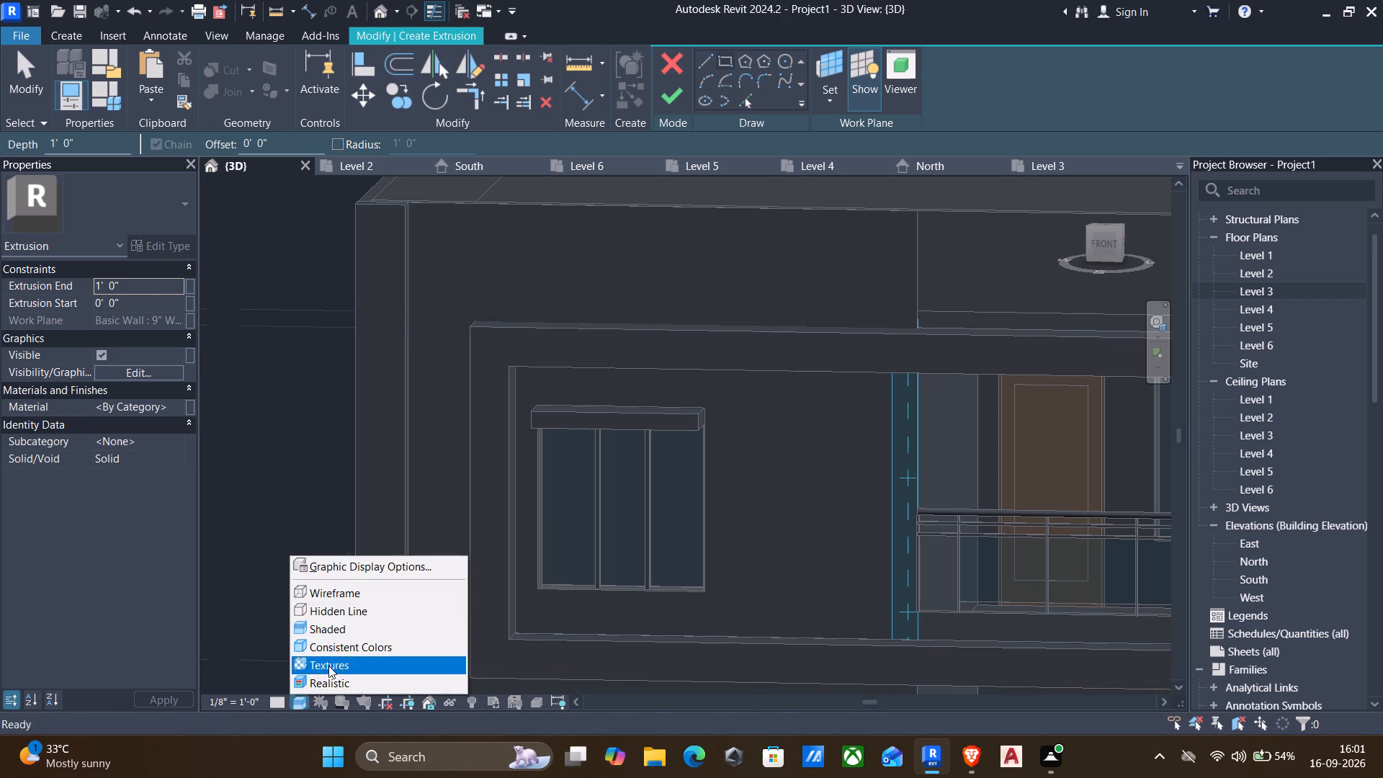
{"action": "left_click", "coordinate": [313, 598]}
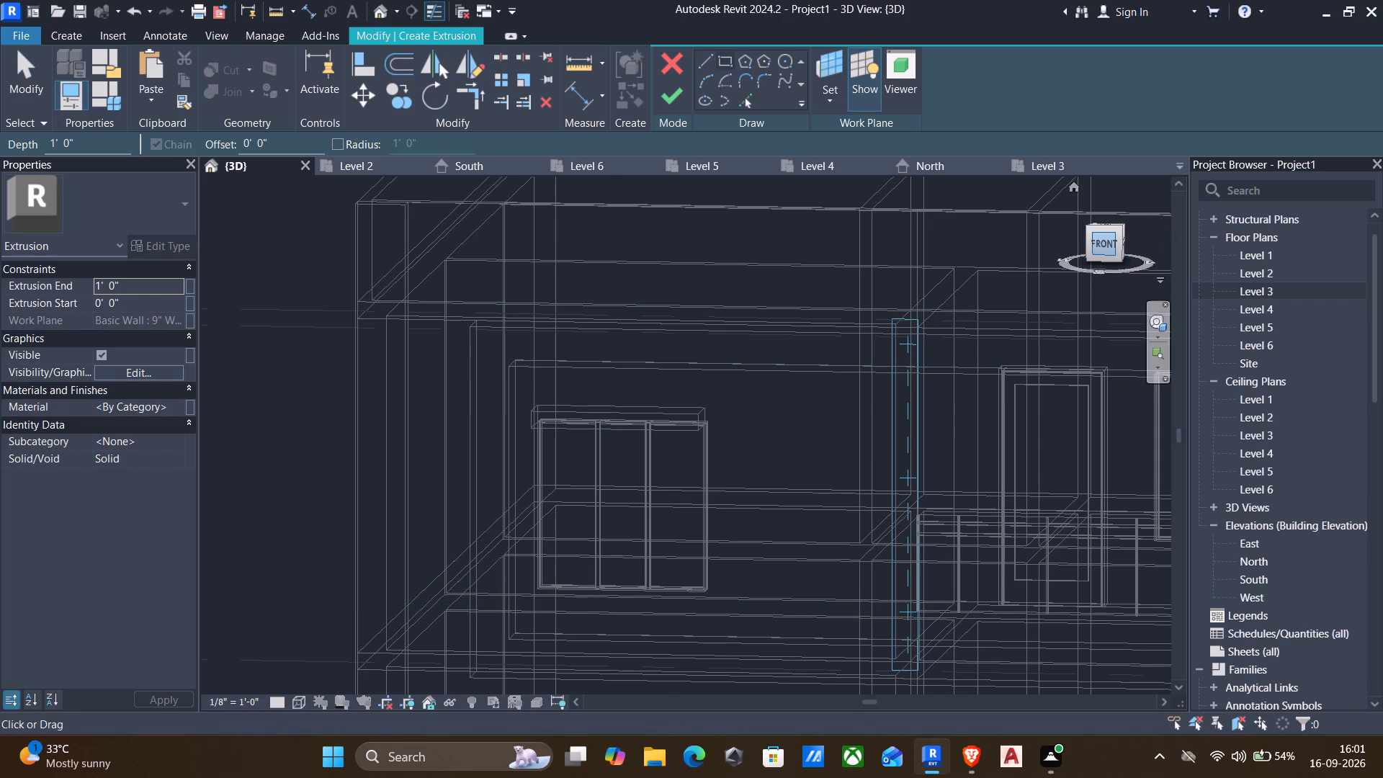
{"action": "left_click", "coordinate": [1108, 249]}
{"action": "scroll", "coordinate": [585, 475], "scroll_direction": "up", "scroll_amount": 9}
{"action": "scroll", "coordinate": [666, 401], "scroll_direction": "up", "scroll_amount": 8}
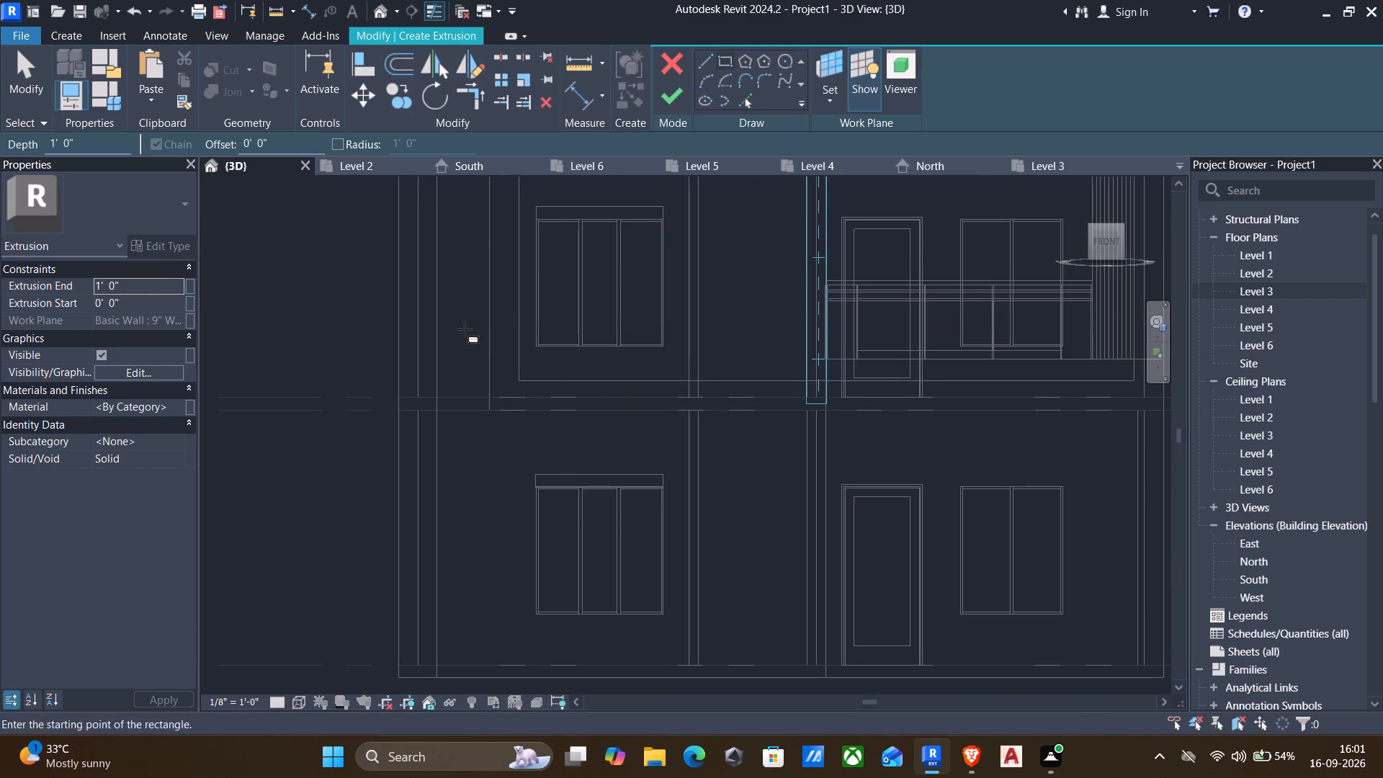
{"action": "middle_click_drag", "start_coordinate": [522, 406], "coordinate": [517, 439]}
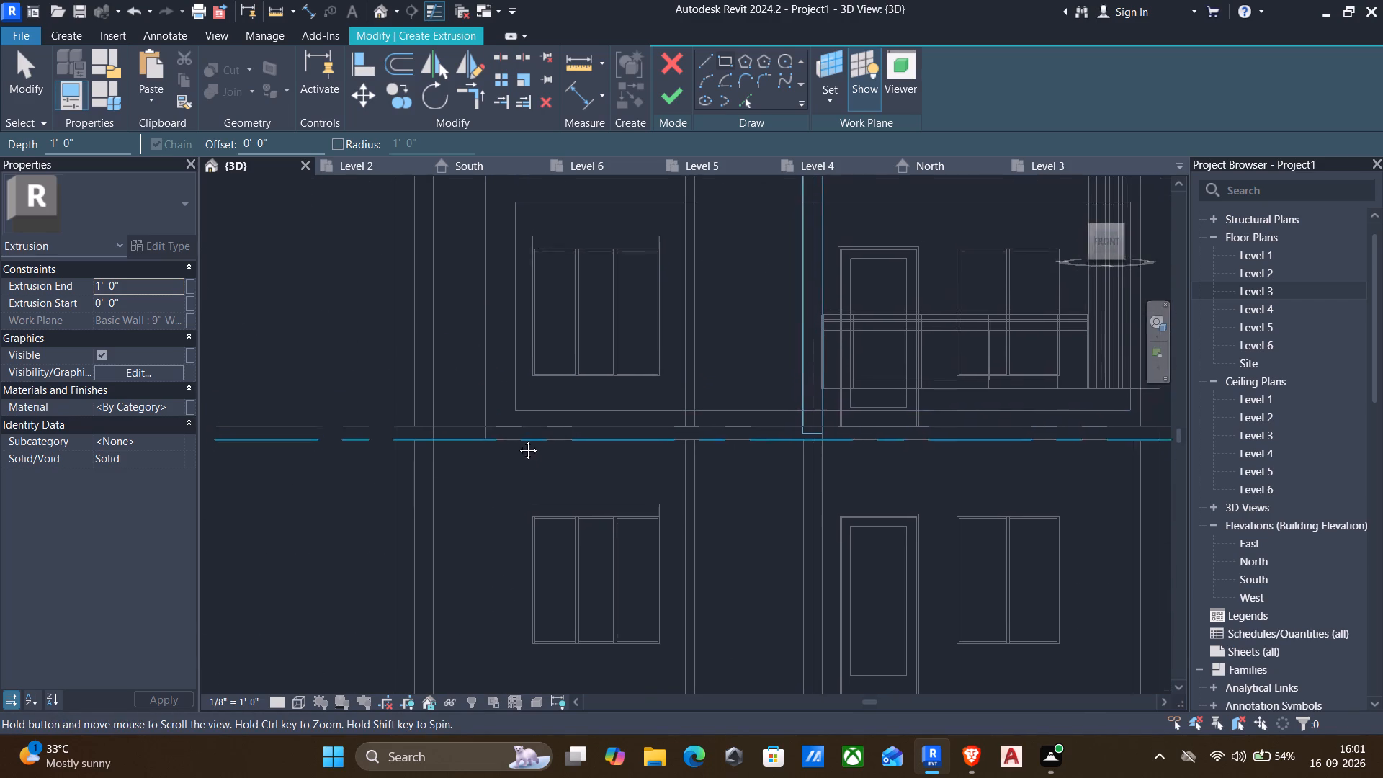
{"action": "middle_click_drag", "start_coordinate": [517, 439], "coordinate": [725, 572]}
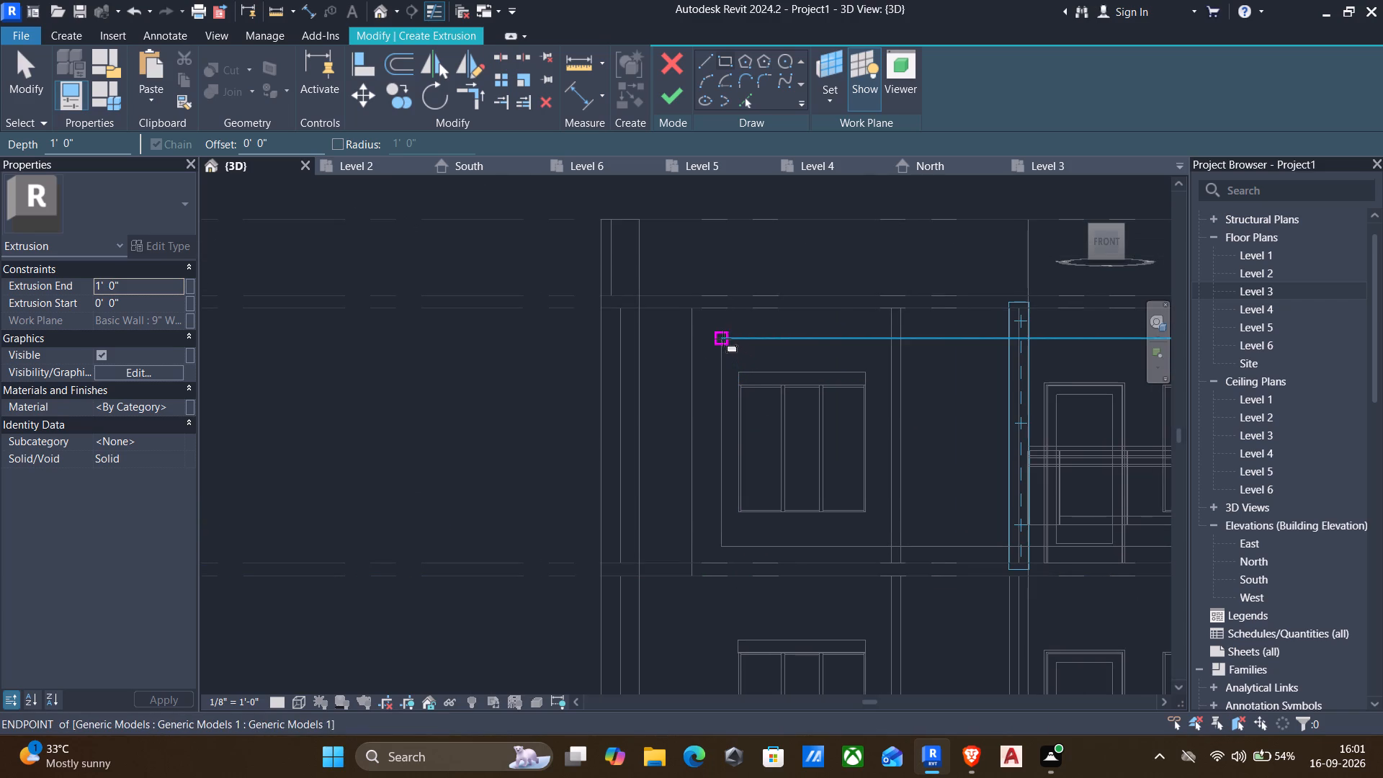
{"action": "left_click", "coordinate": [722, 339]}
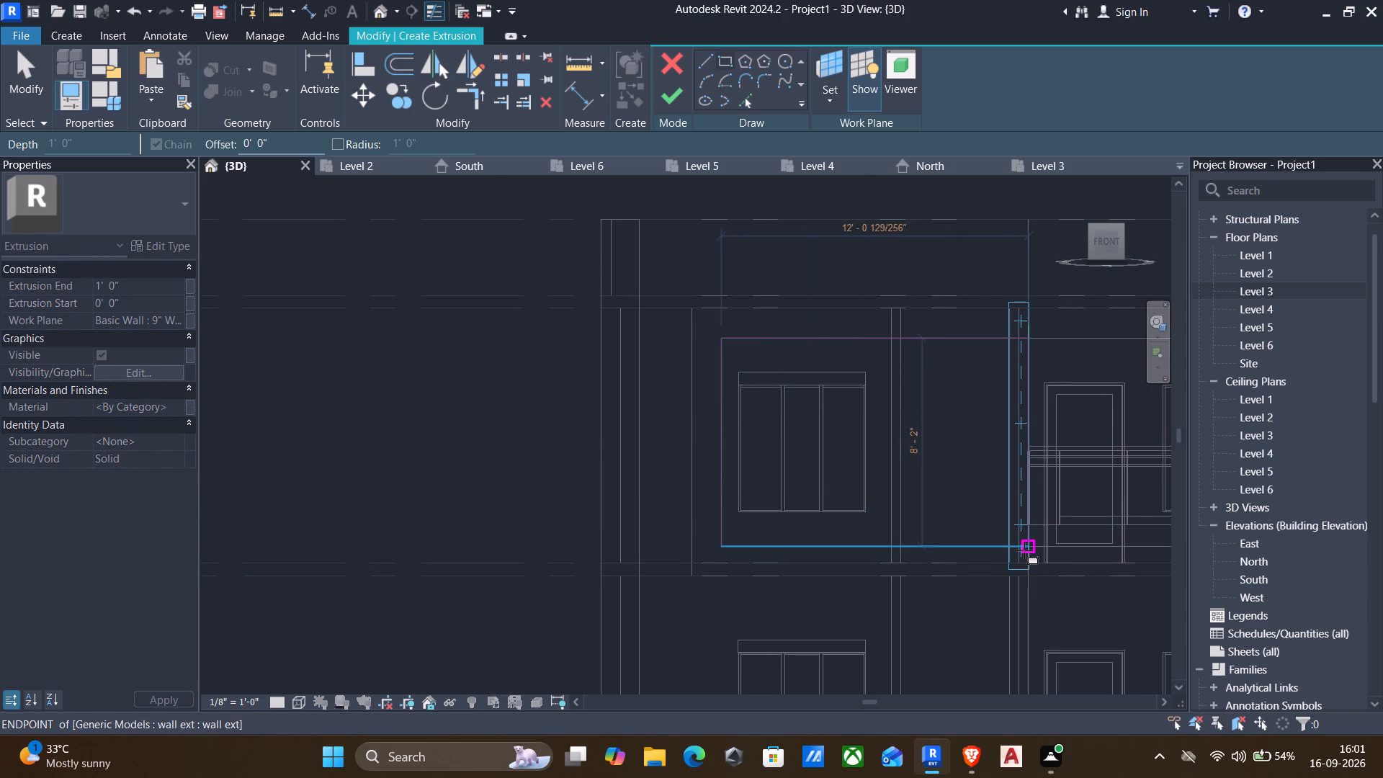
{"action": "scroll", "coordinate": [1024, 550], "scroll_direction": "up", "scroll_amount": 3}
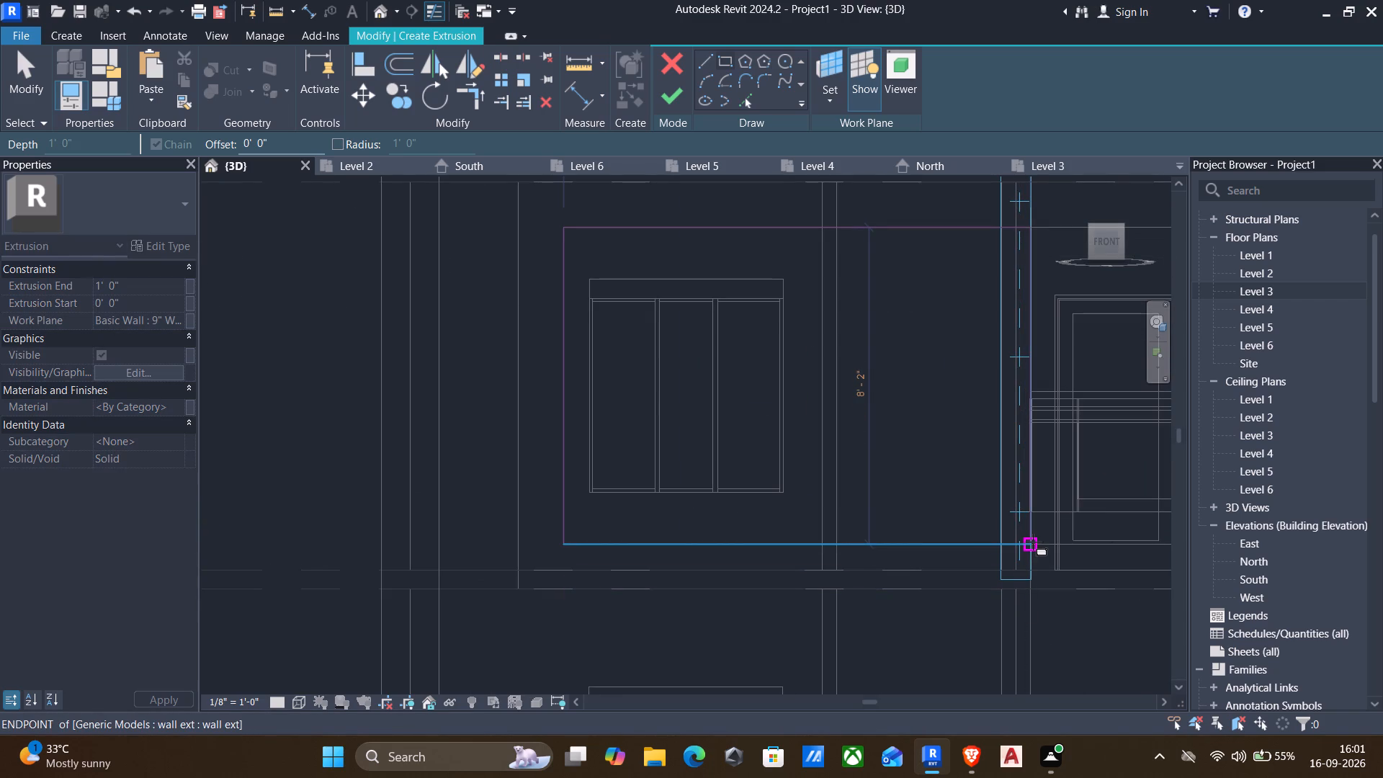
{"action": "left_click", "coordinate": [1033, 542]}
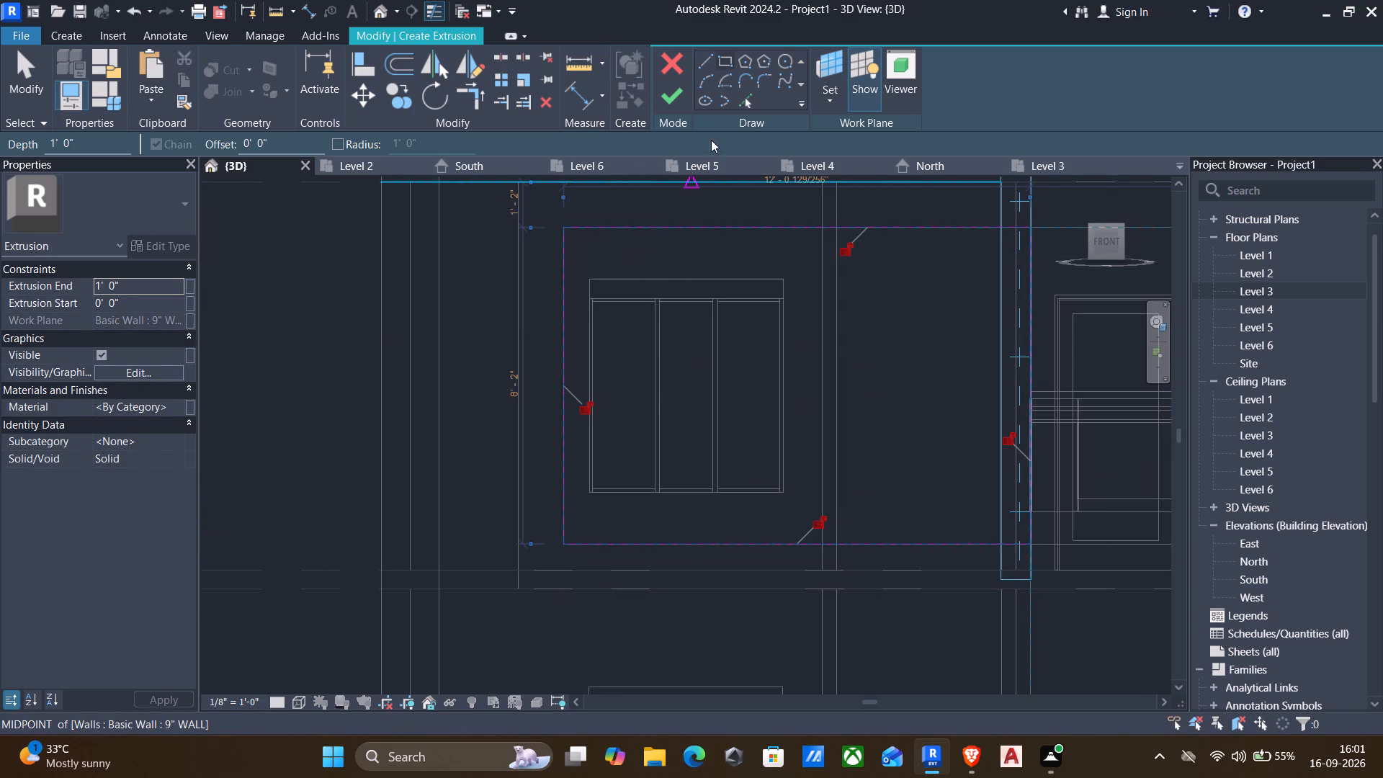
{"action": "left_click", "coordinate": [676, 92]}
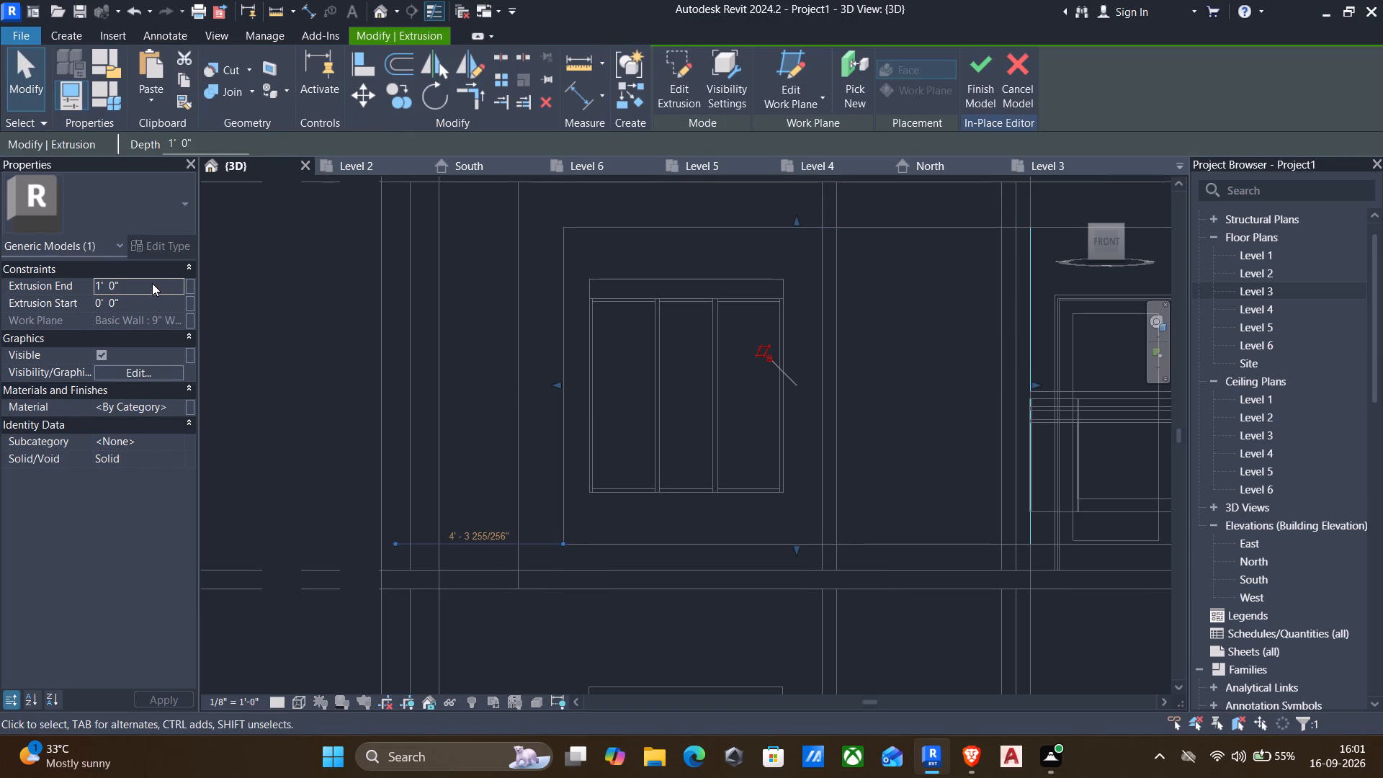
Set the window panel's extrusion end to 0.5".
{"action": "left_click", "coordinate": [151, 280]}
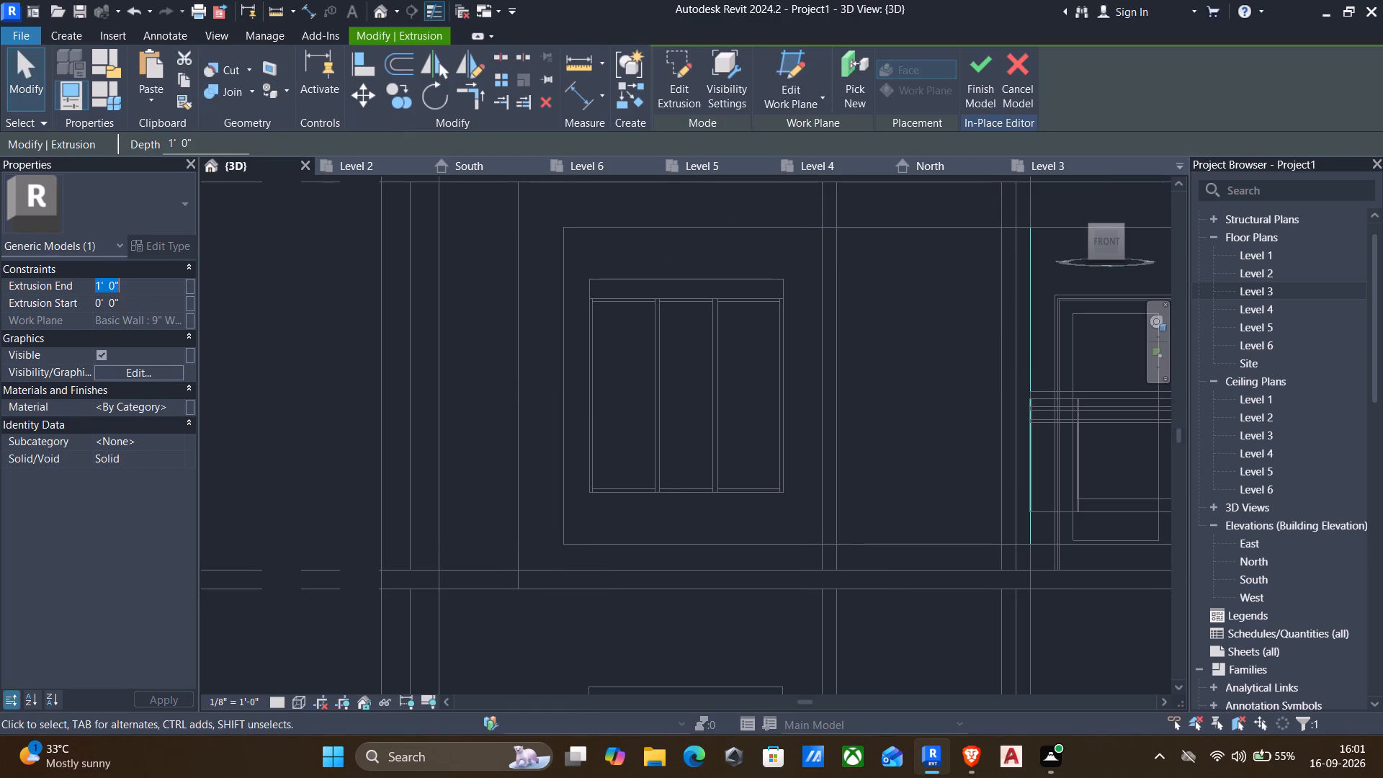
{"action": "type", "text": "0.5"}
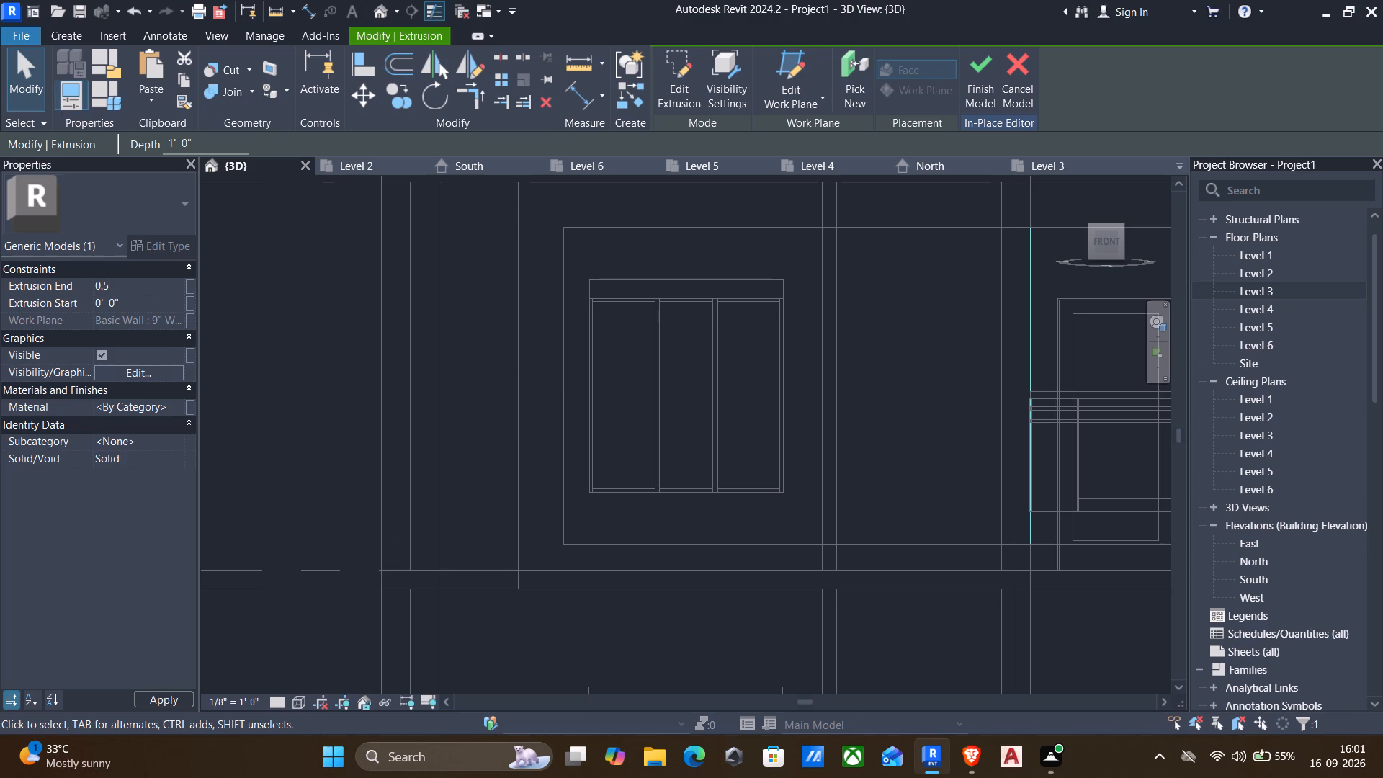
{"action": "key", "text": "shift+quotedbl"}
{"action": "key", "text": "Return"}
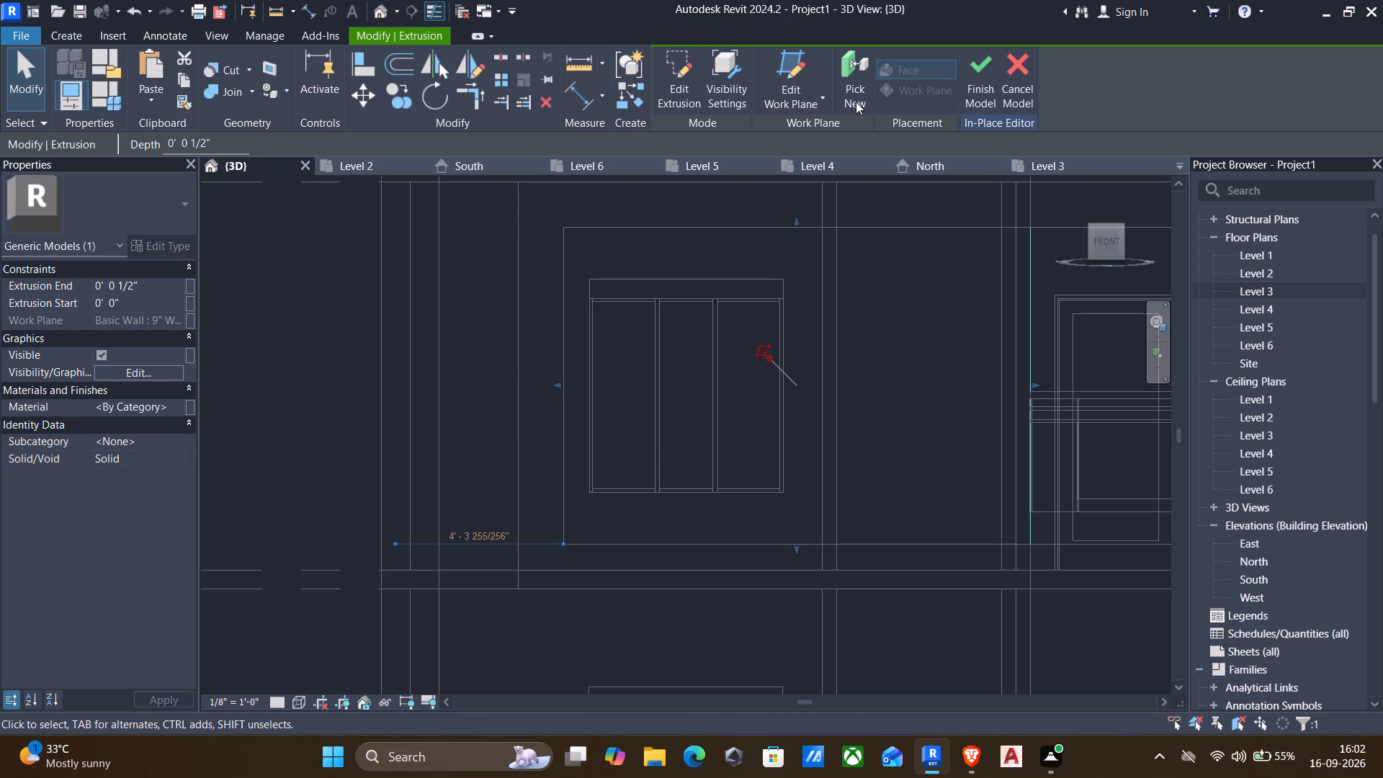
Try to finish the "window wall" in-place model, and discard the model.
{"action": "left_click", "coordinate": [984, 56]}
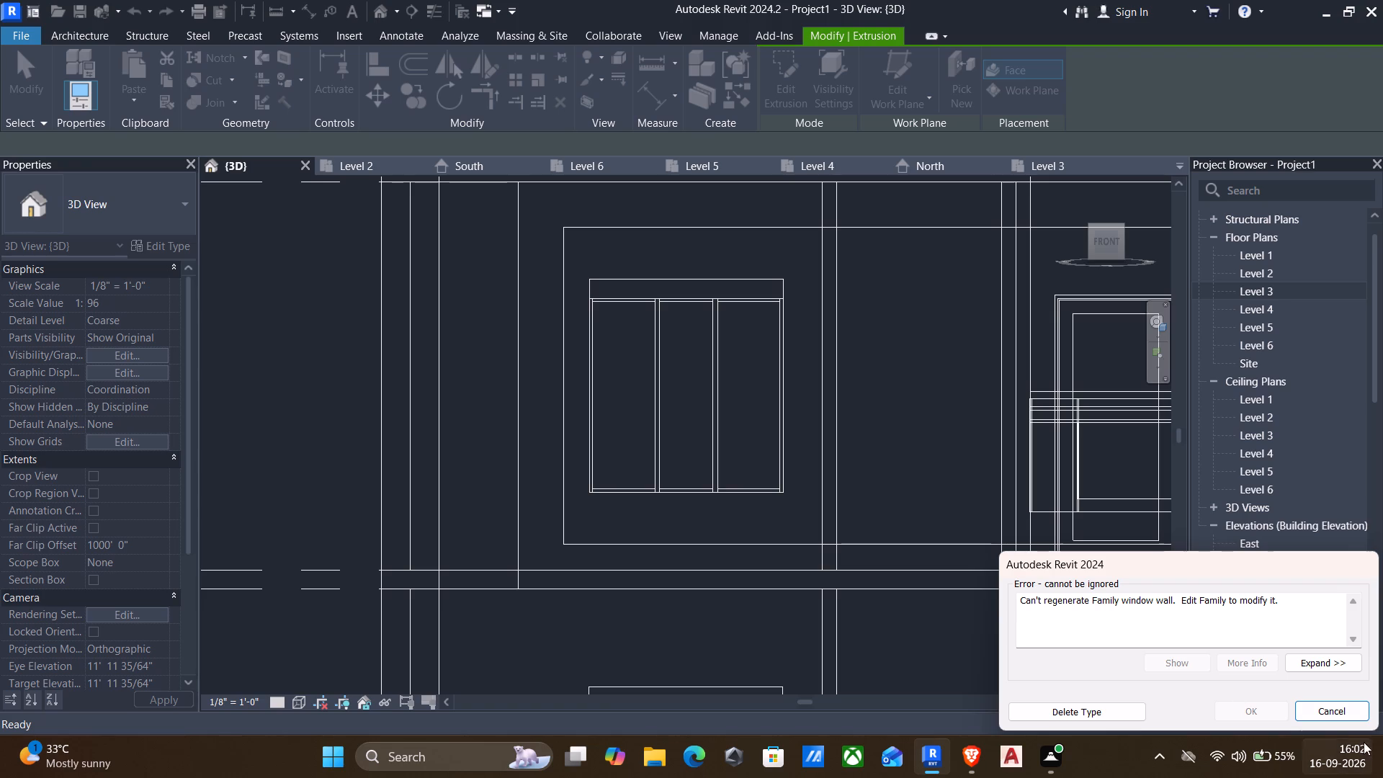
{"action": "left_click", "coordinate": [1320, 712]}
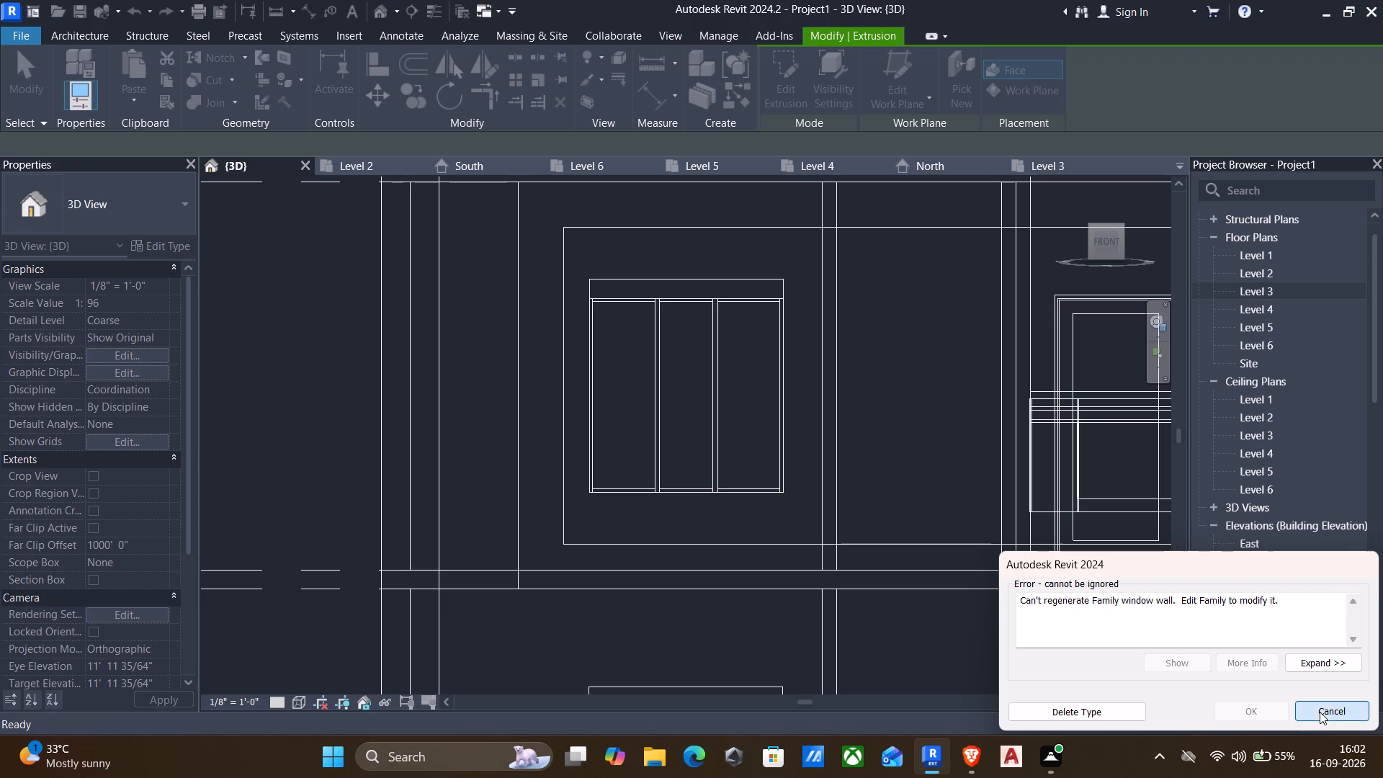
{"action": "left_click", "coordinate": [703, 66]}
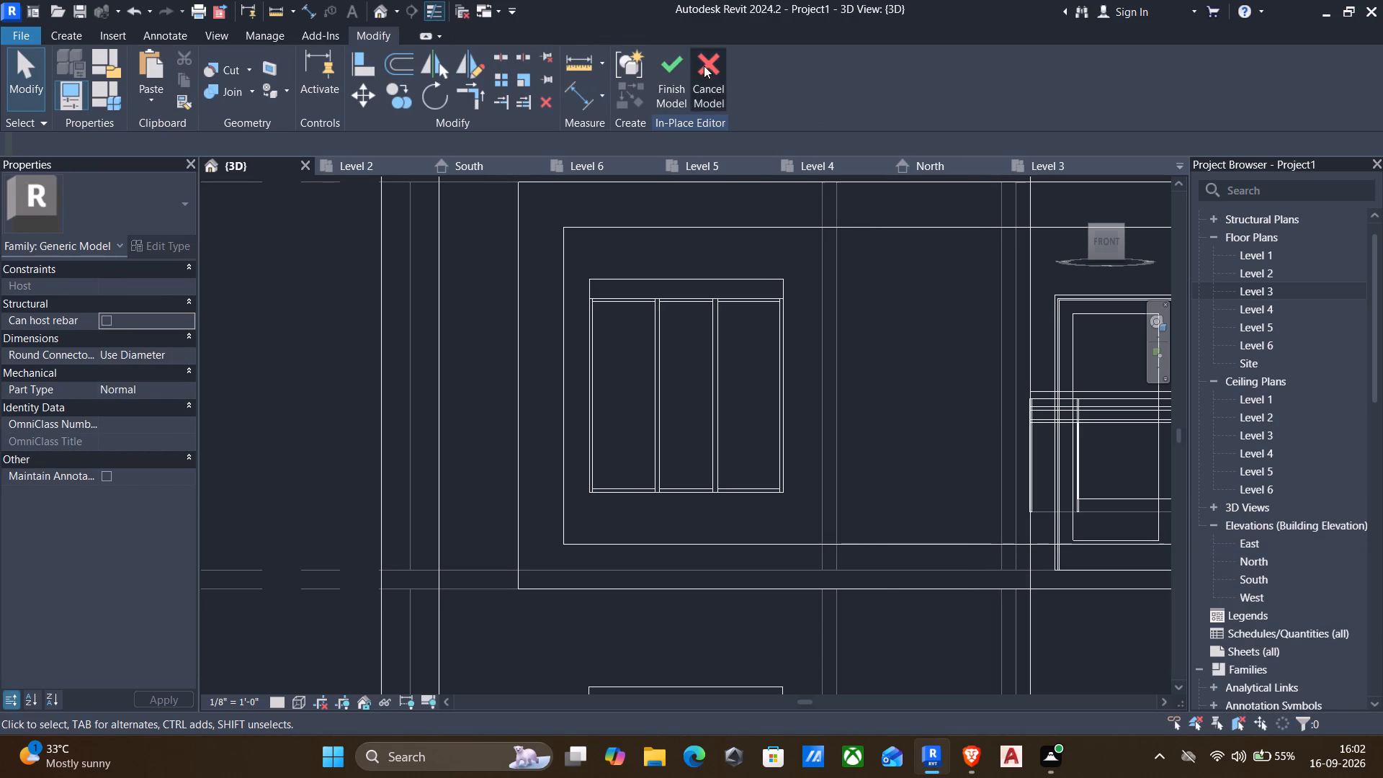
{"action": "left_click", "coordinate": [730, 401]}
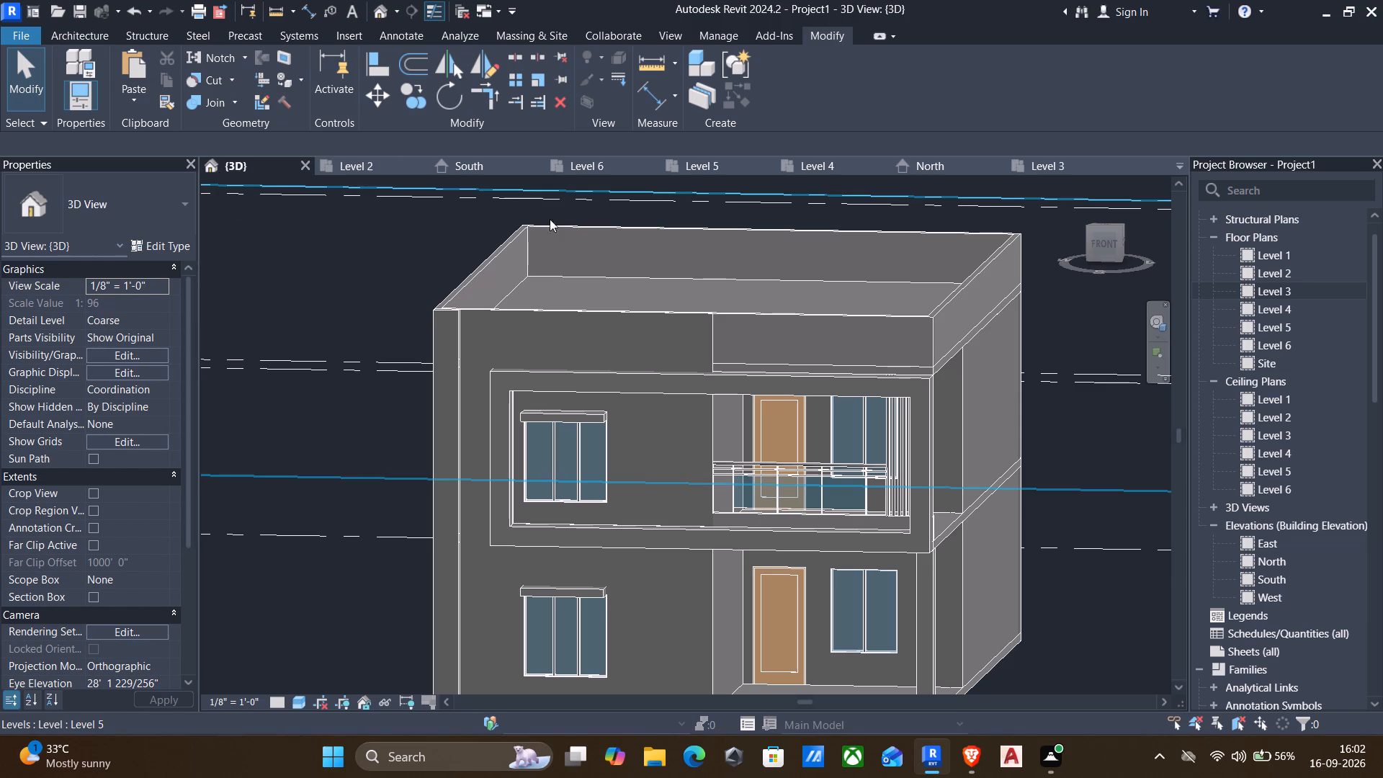
Edit the front cladding component in place and start an extrusion on the 4.5" inner wall's front face above the balcony.
{"action": "left_click", "coordinate": [707, 337]}
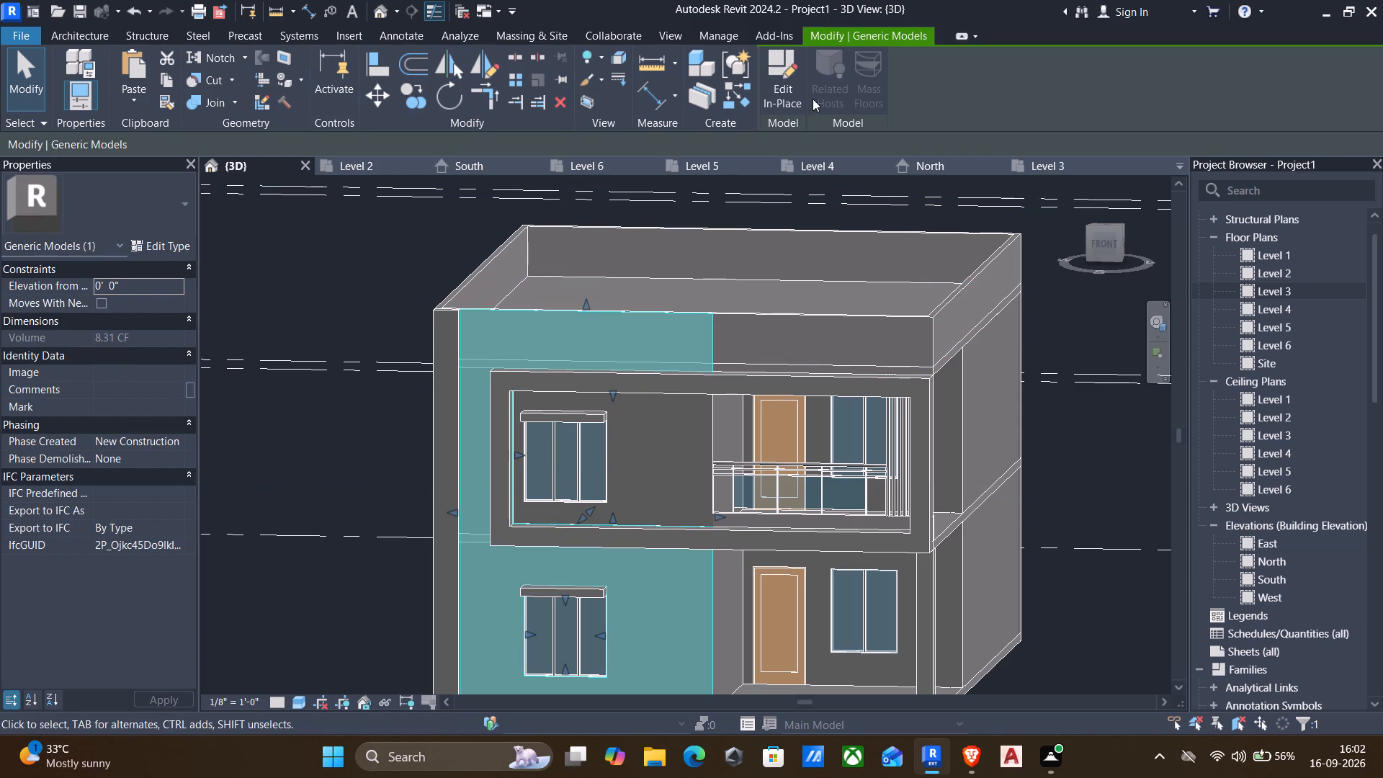
{"action": "left_click", "coordinate": [769, 73]}
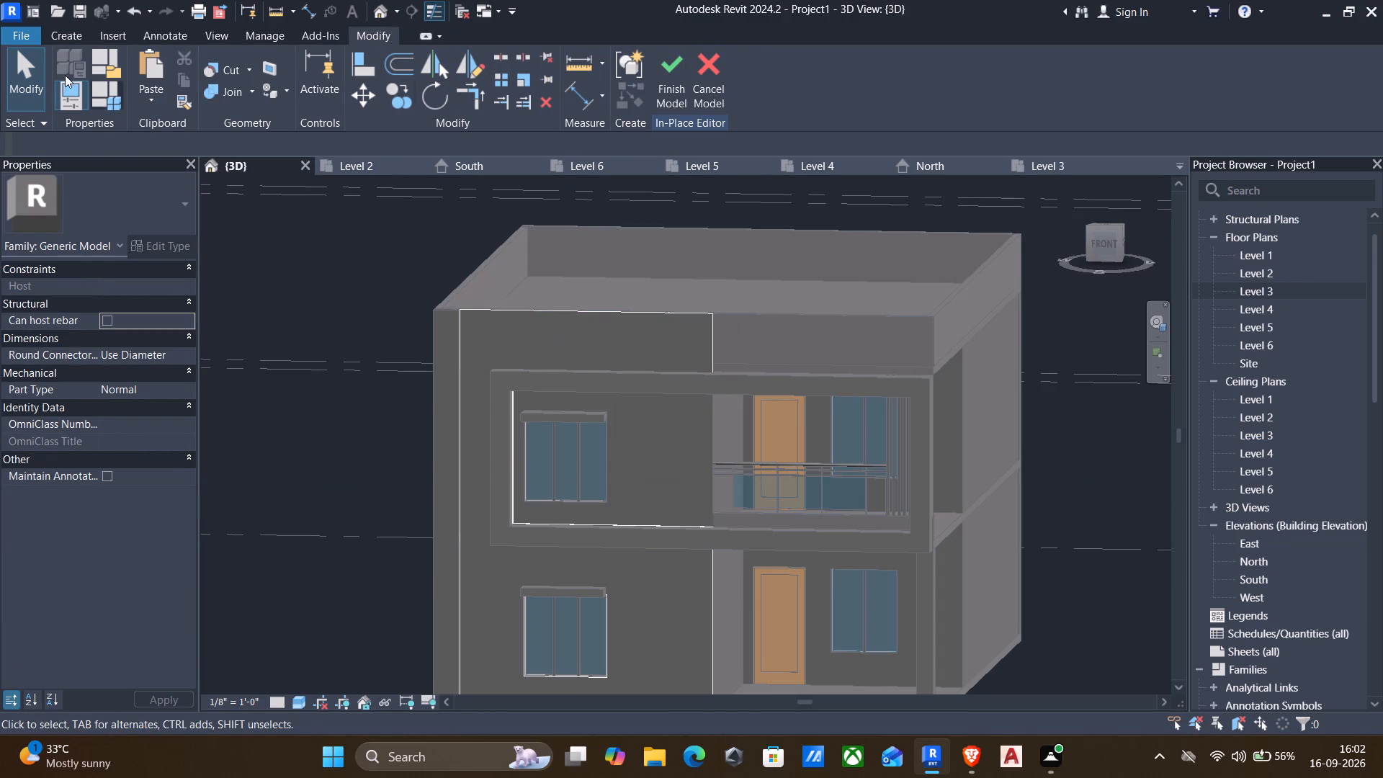
{"action": "left_click", "coordinate": [66, 34]}
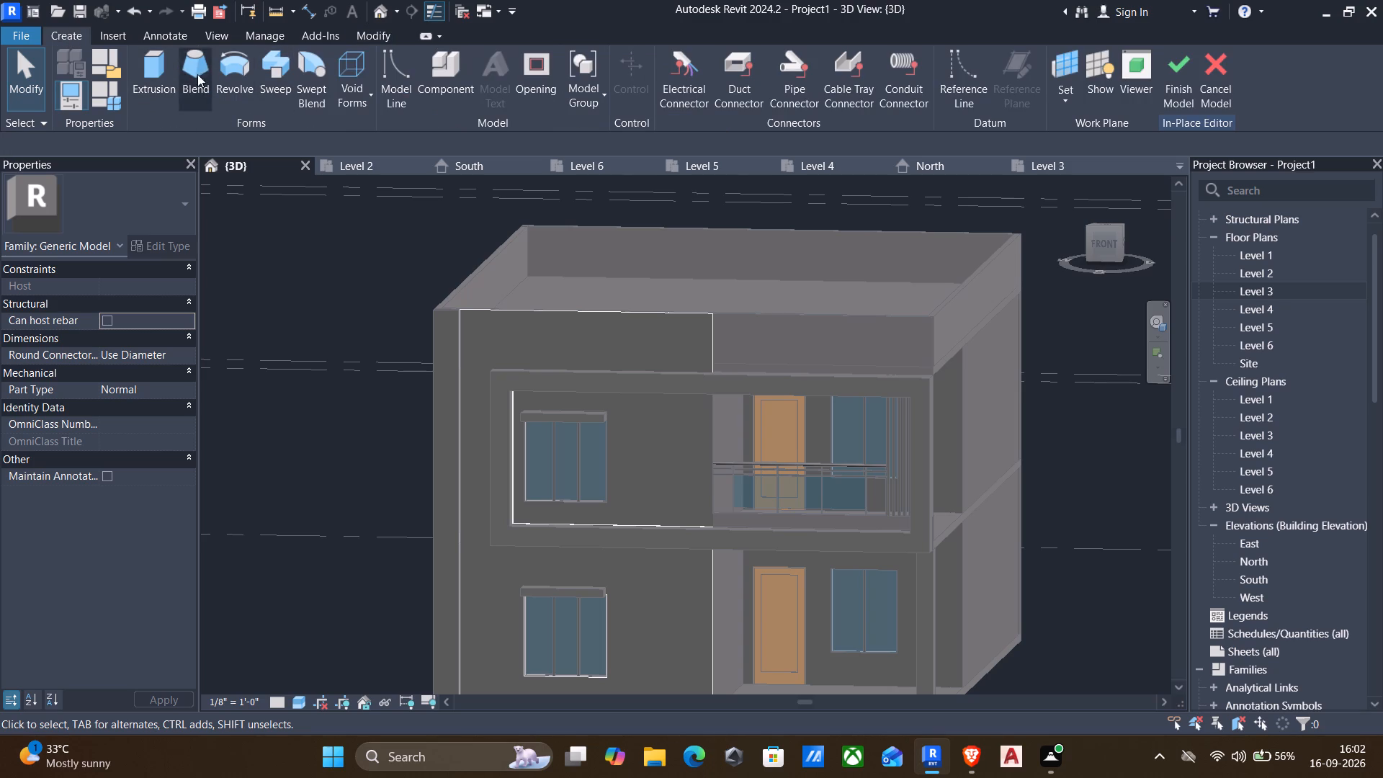
{"action": "left_click", "coordinate": [160, 54]}
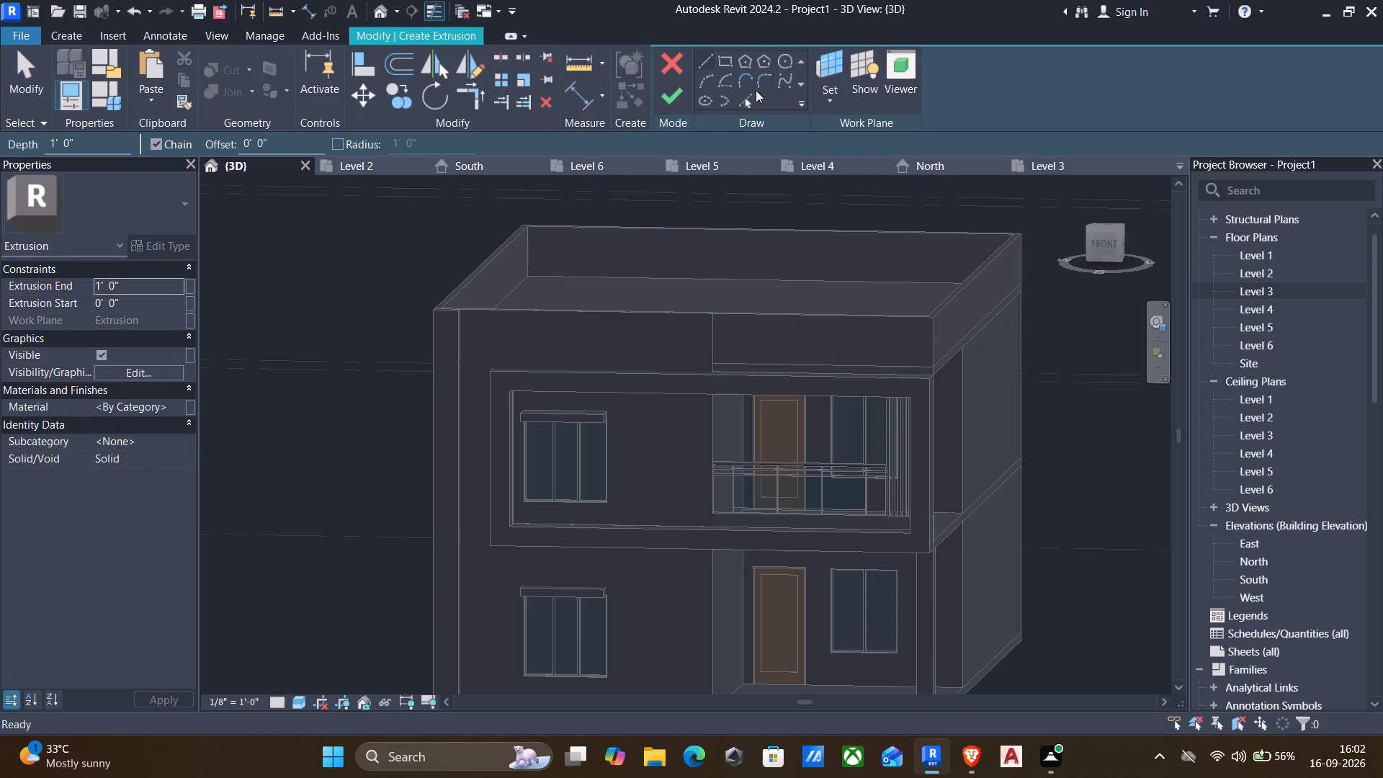
{"action": "left_click", "coordinate": [843, 97]}
{"action": "left_click", "coordinate": [843, 164]}
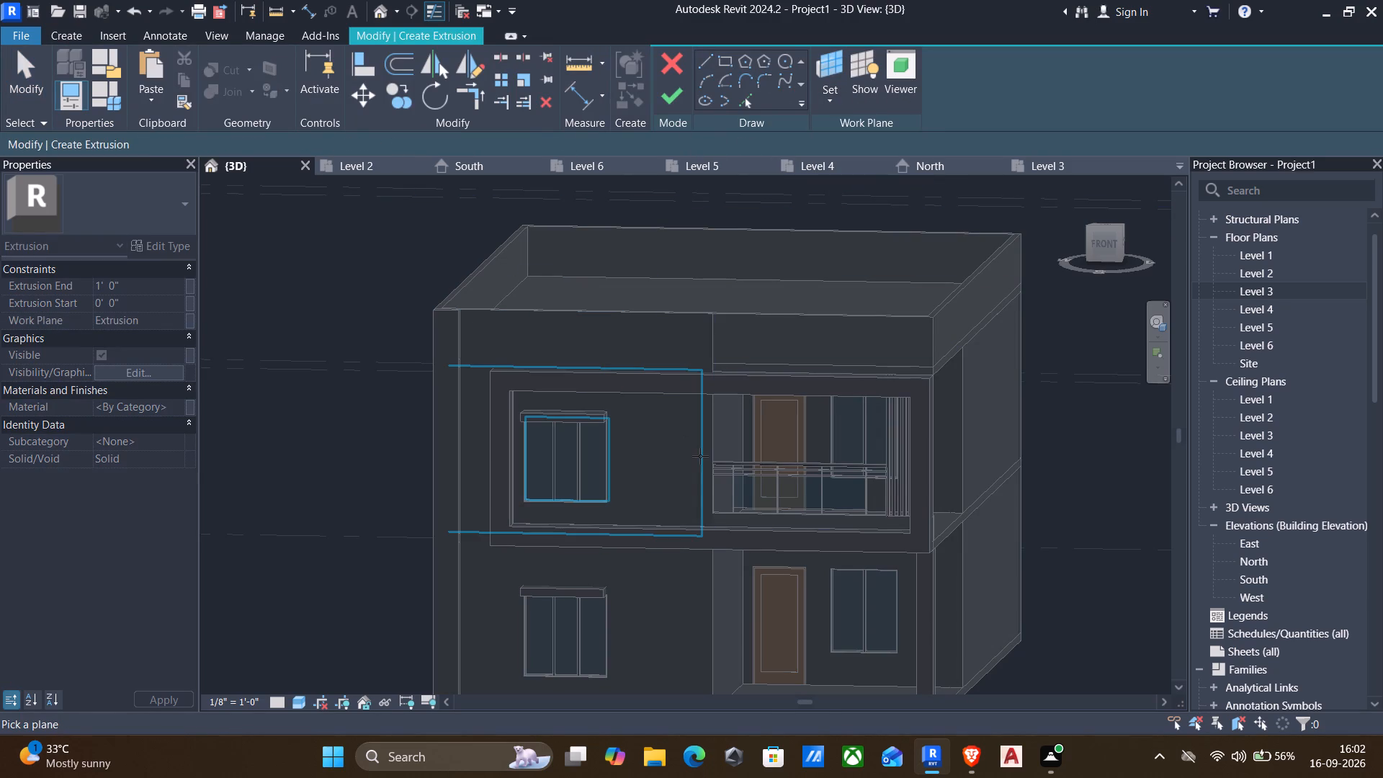
{"action": "scroll", "coordinate": [707, 432], "scroll_direction": "up", "scroll_amount": 3}
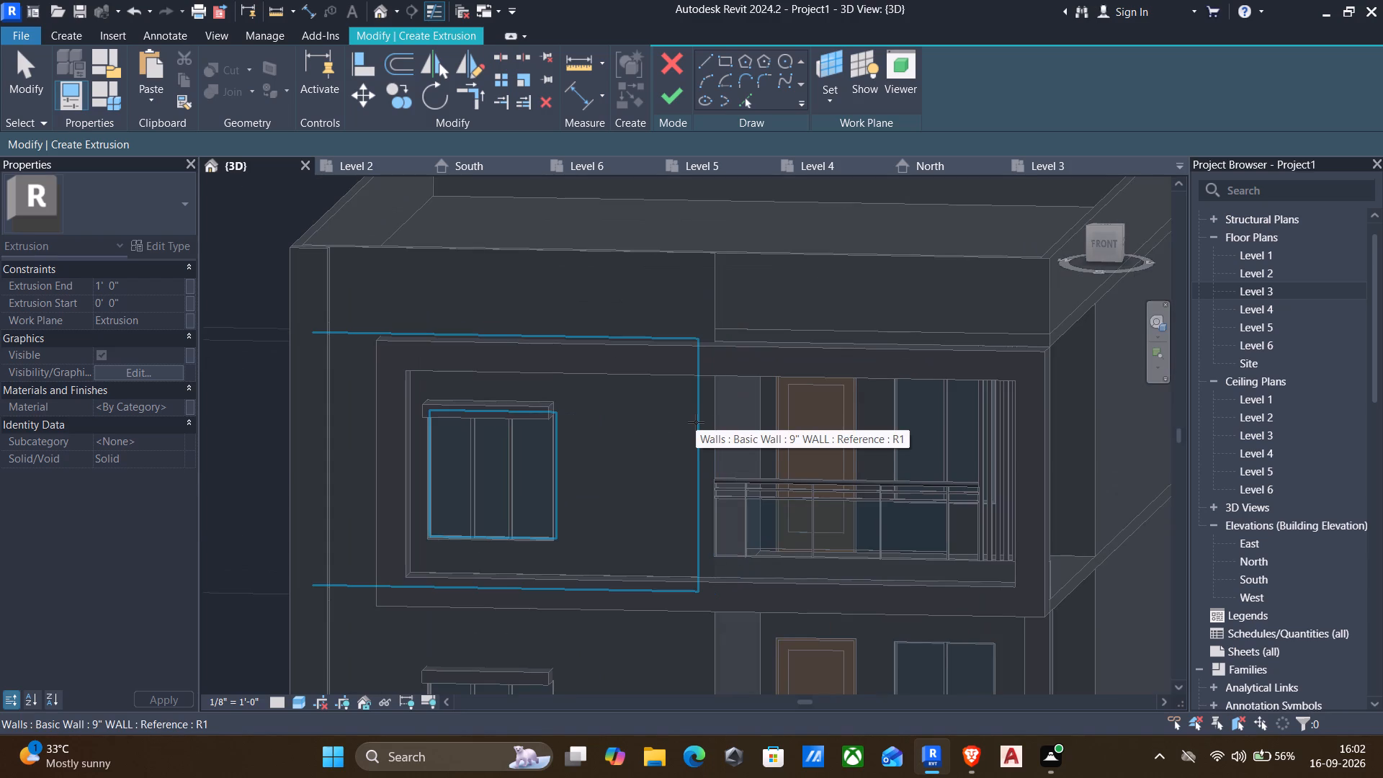
{"action": "scroll", "coordinate": [696, 422], "scroll_direction": "up", "scroll_amount": 6}
{"action": "scroll", "coordinate": [696, 422], "scroll_direction": "down", "scroll_amount": 2}
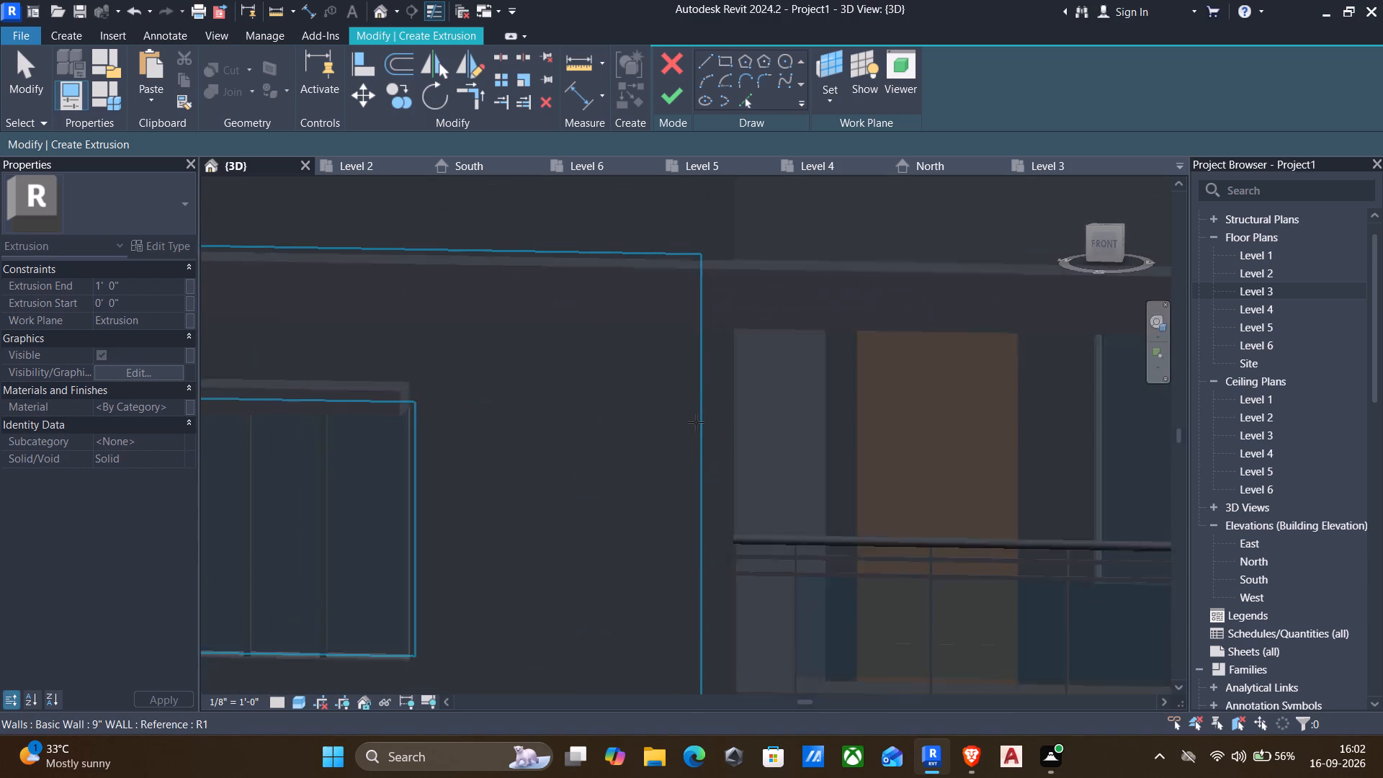
{"action": "scroll", "coordinate": [696, 422], "scroll_direction": "down", "scroll_amount": 3}
{"action": "middle_click_drag", "start_coordinate": [684, 449], "coordinate": [637, 464], "text": "shift"}
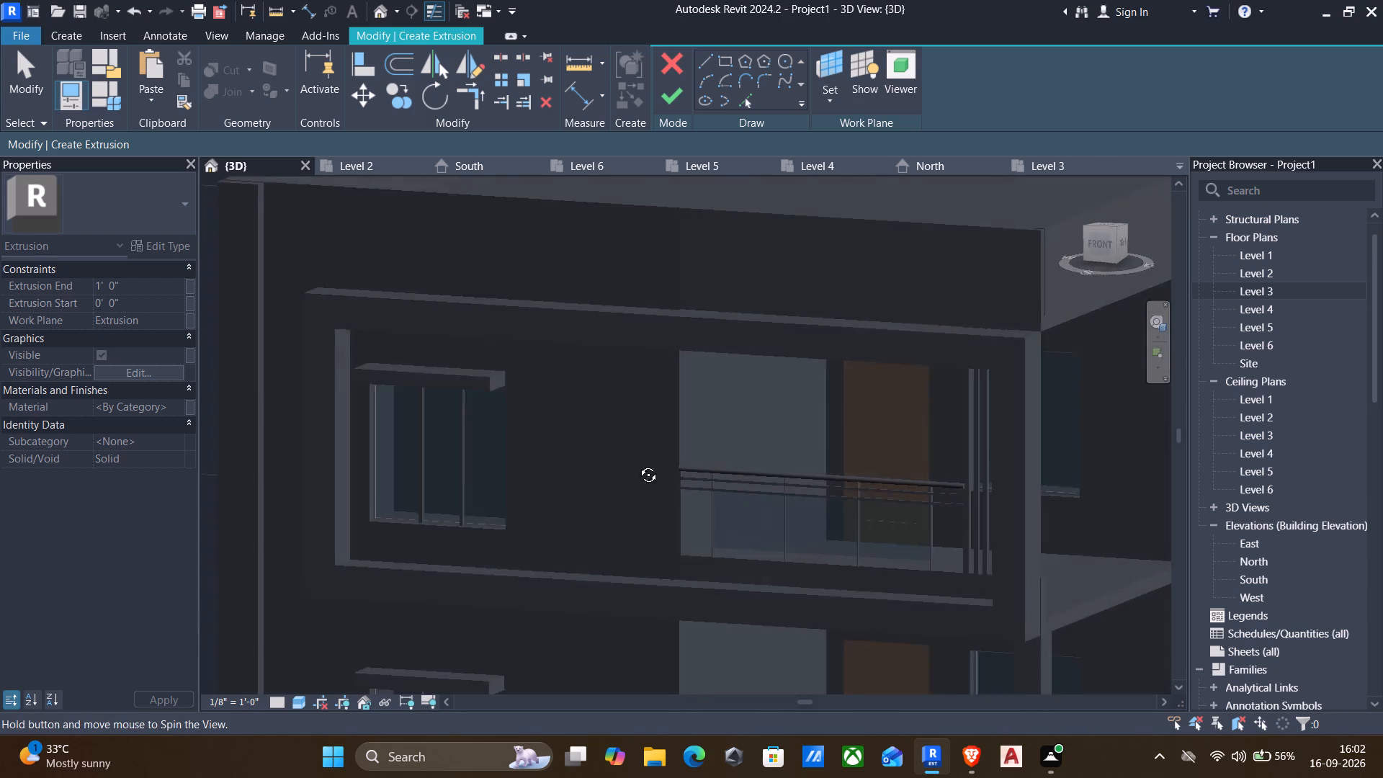
{"action": "middle_click_drag", "start_coordinate": [637, 464], "coordinate": [614, 481], "text": "shift"}
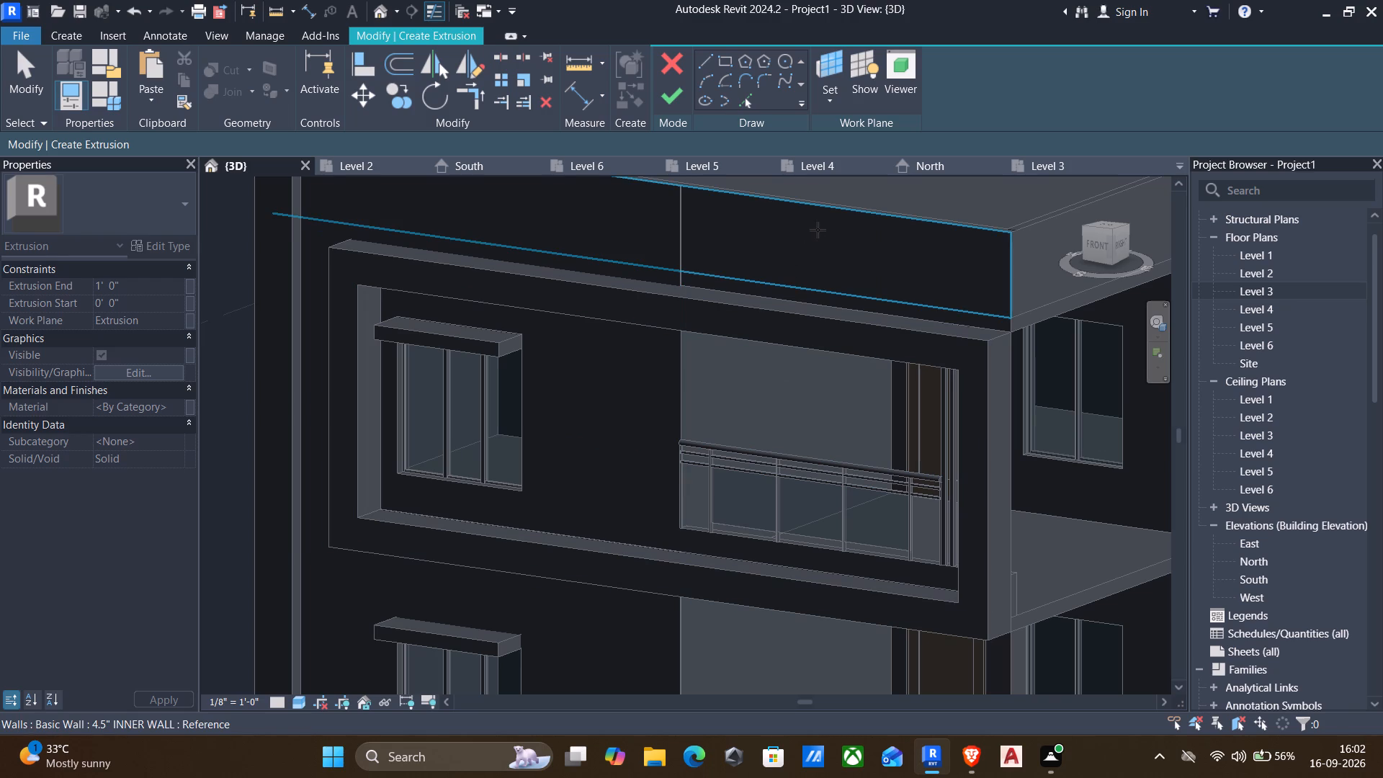
{"action": "left_click", "coordinate": [885, 215]}
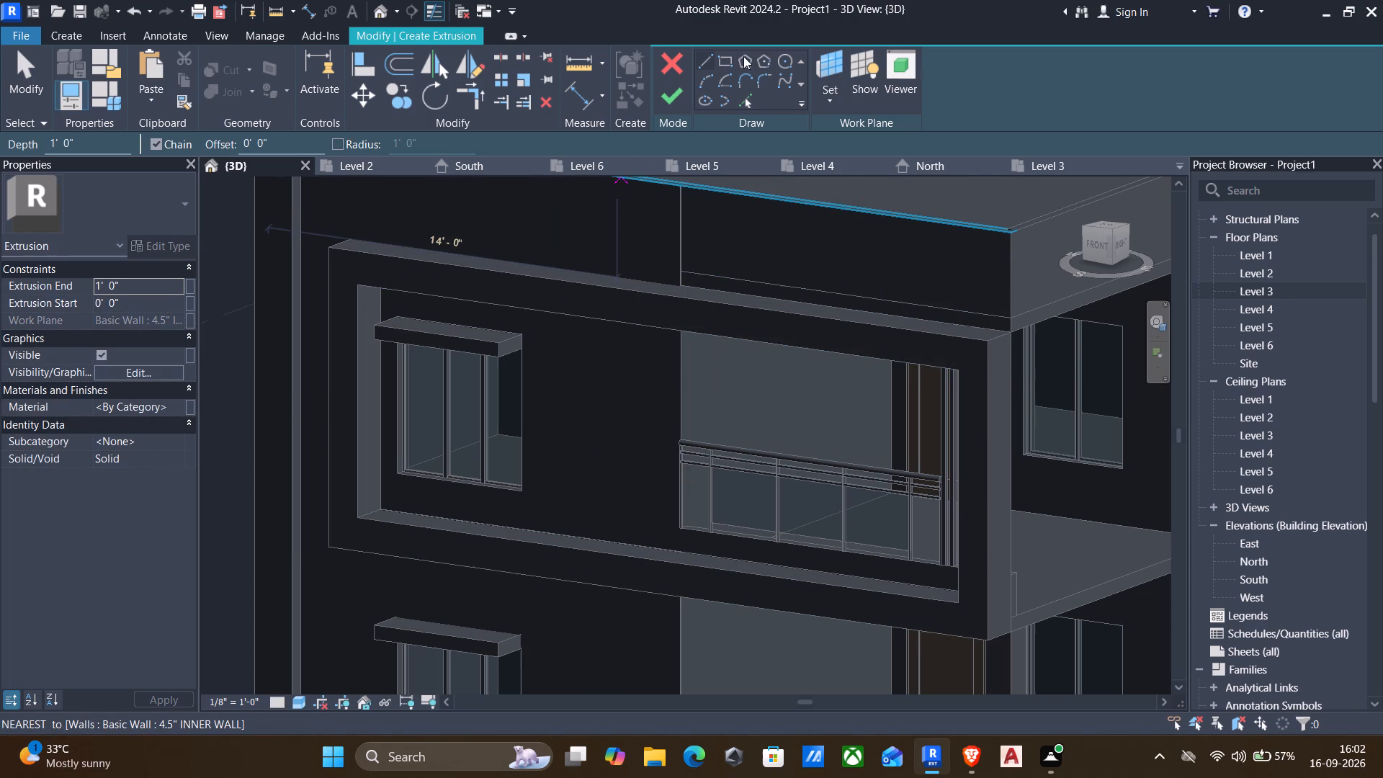
In a wireframe front view, sketch an 8'-2" high rectangle from the balcony frame's inner upper corner to the cladding's edge beside the balcony.
{"action": "left_click", "coordinate": [719, 56]}
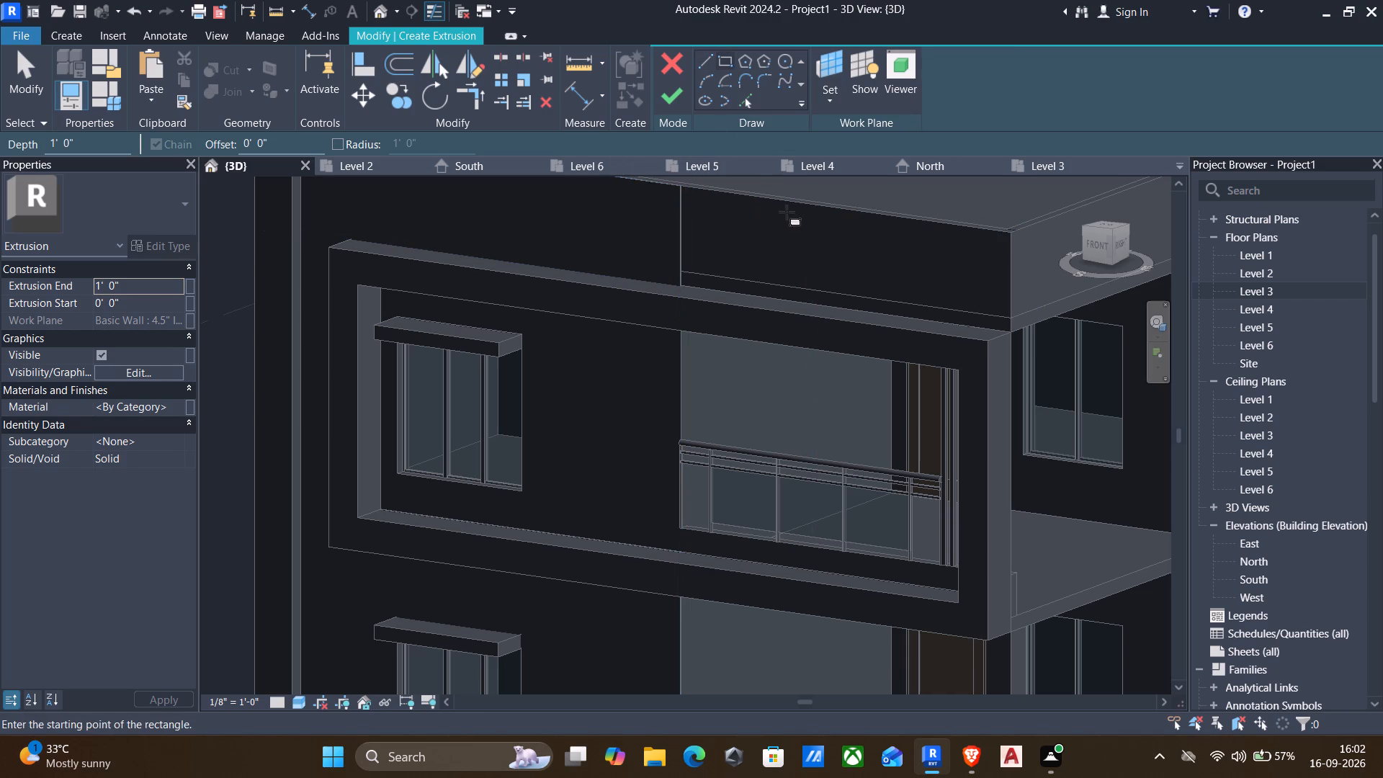
{"action": "left_click", "coordinate": [1095, 245]}
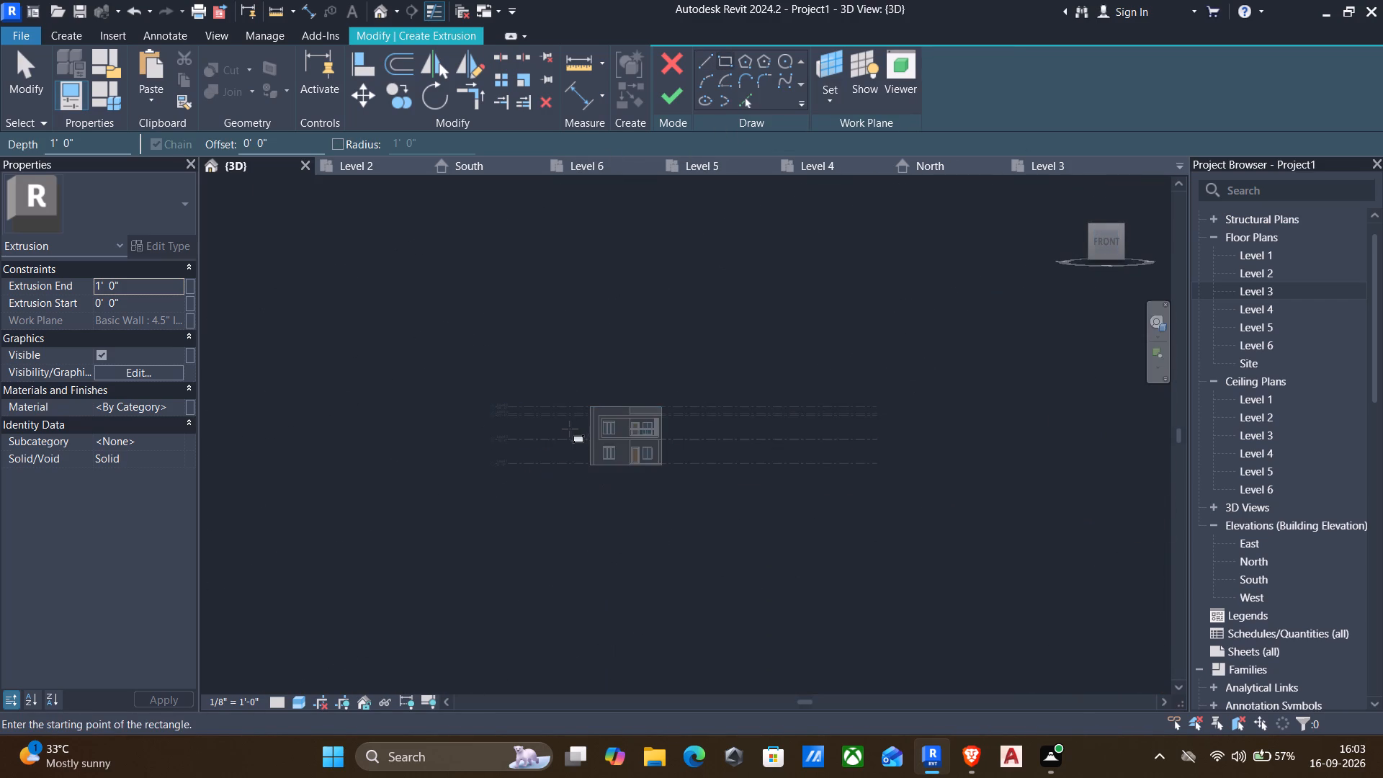
{"action": "scroll", "coordinate": [578, 426], "scroll_direction": "up", "scroll_amount": 12}
{"action": "scroll", "coordinate": [684, 429], "scroll_direction": "up", "scroll_amount": 5}
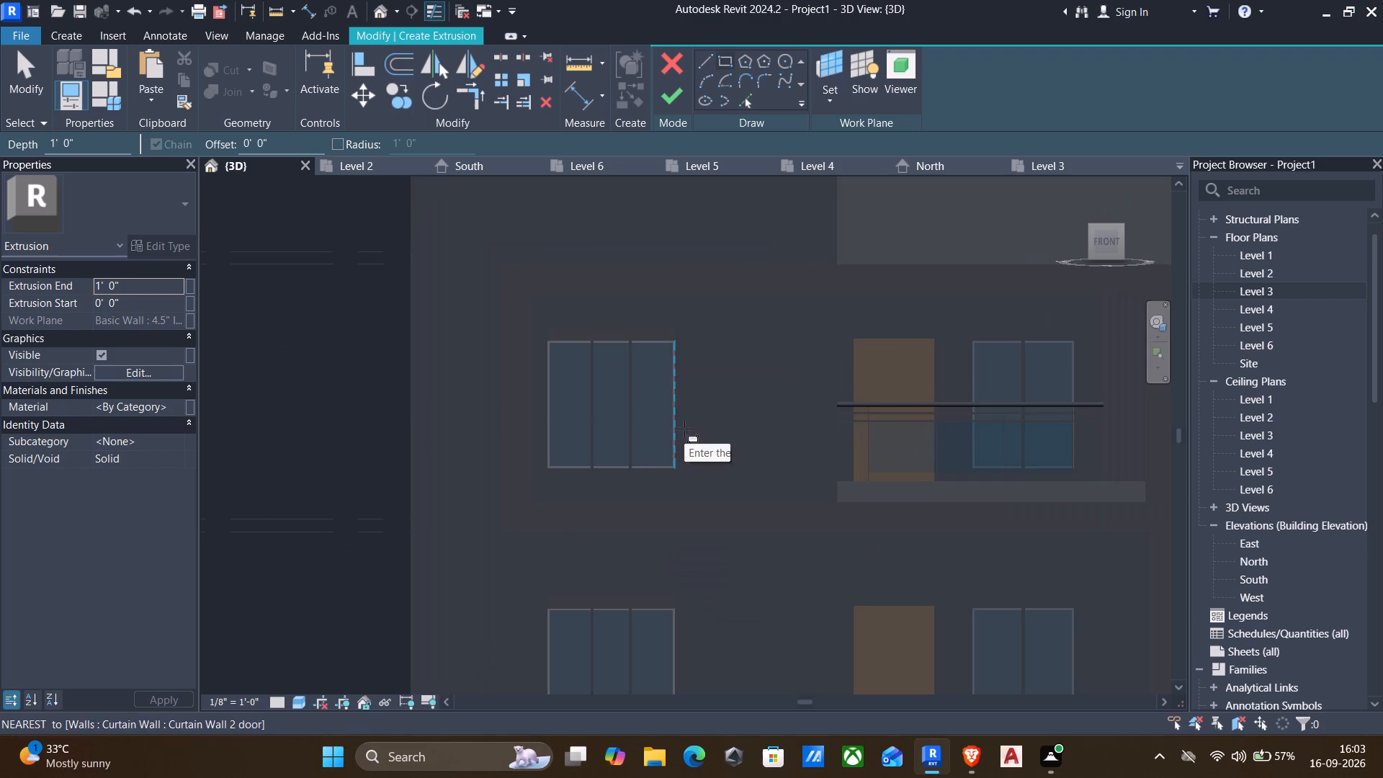
{"action": "left_click", "coordinate": [302, 701]}
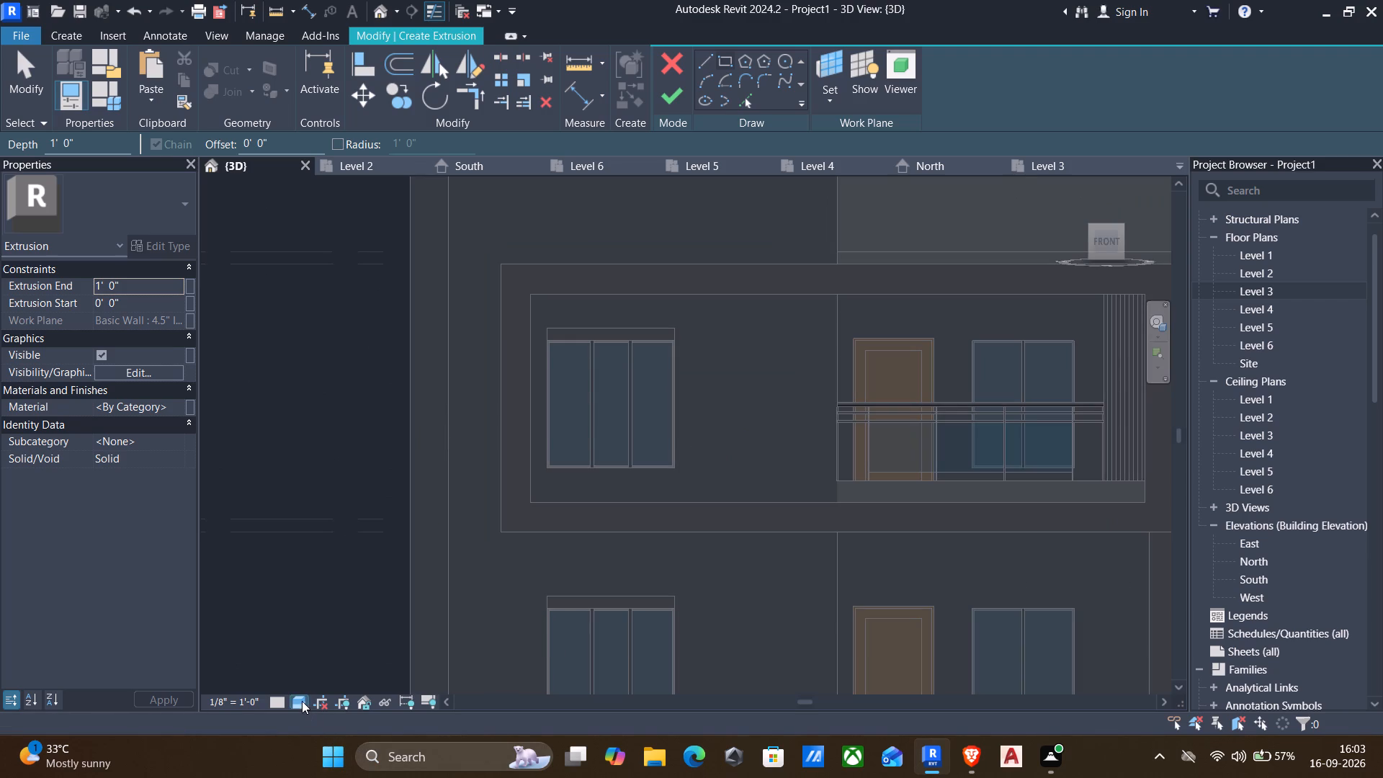
{"action": "left_click", "coordinate": [318, 591]}
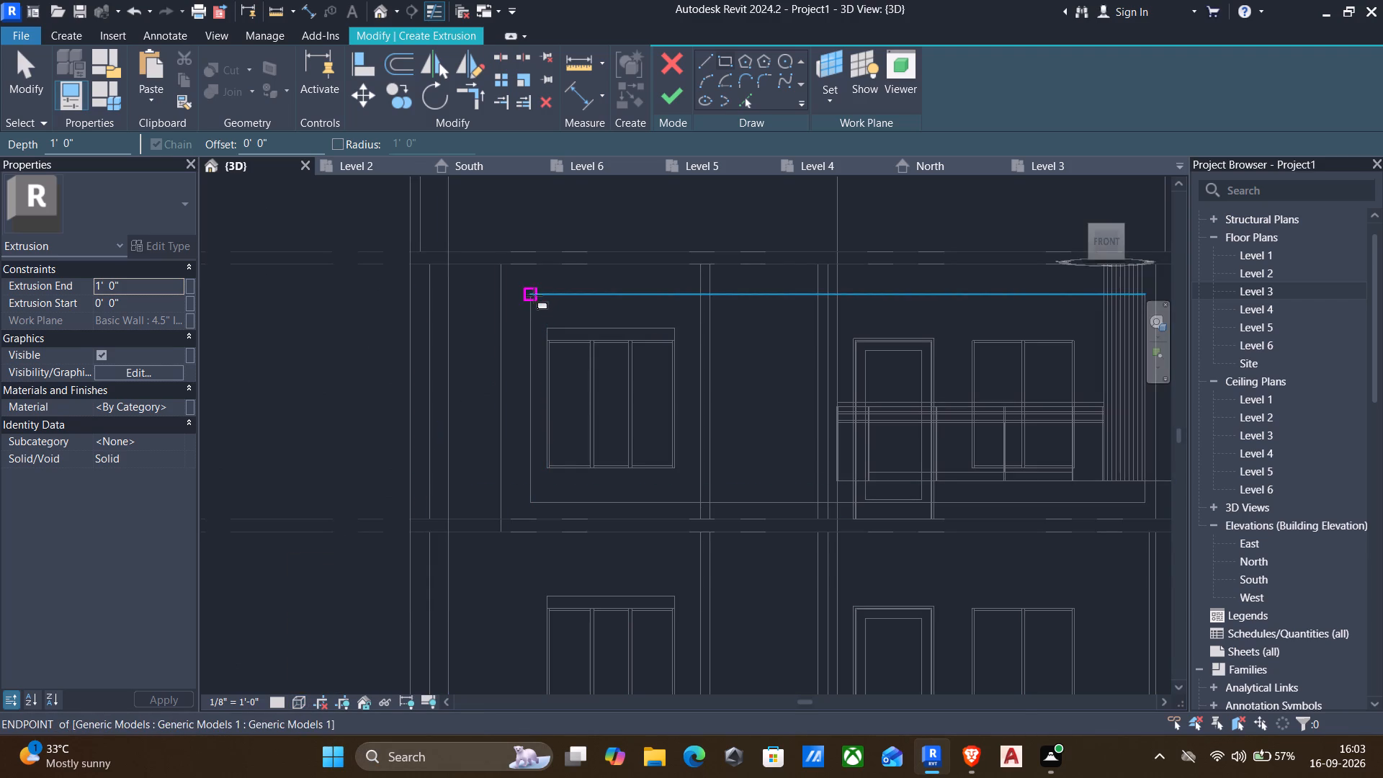
{"action": "left_click", "coordinate": [534, 295]}
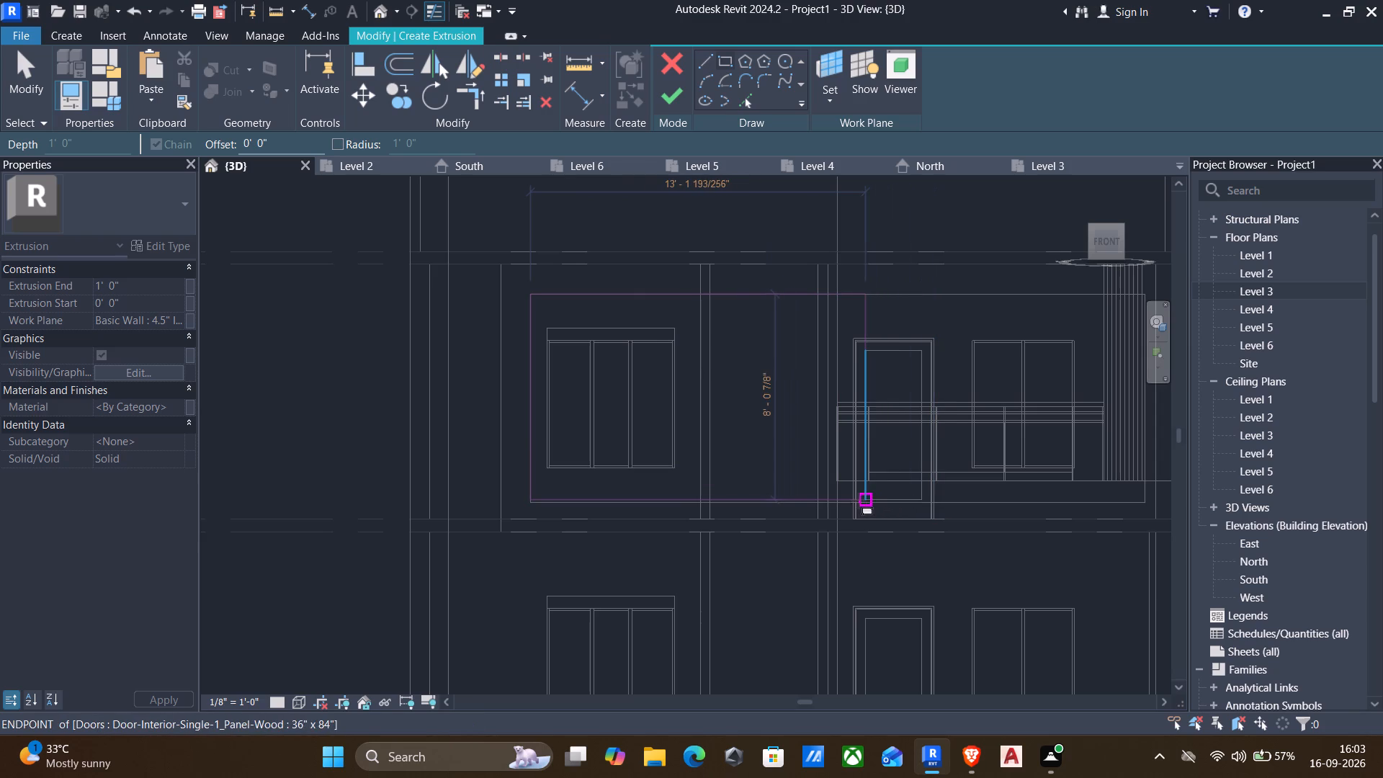
{"action": "scroll", "coordinate": [844, 503], "scroll_direction": "up", "scroll_amount": 3}
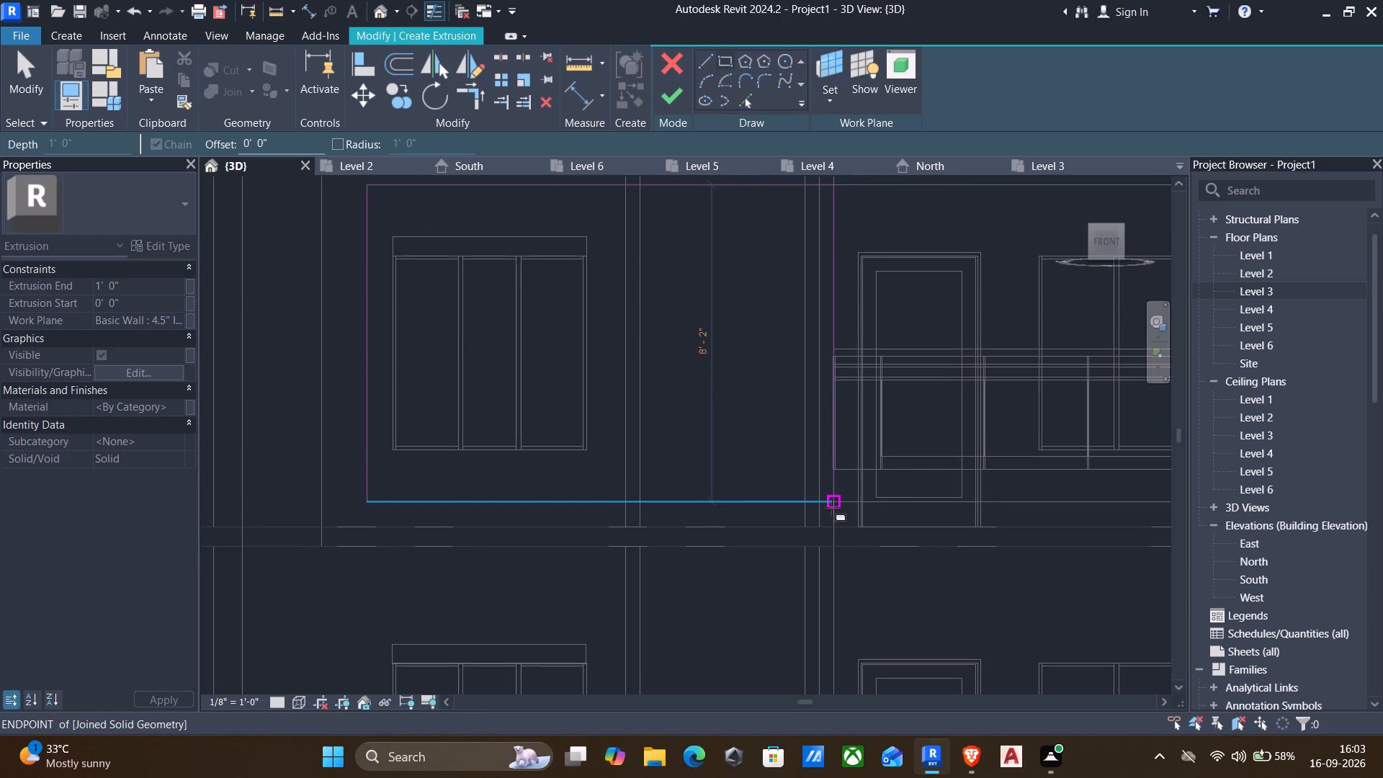
{"action": "left_click", "coordinate": [832, 507]}
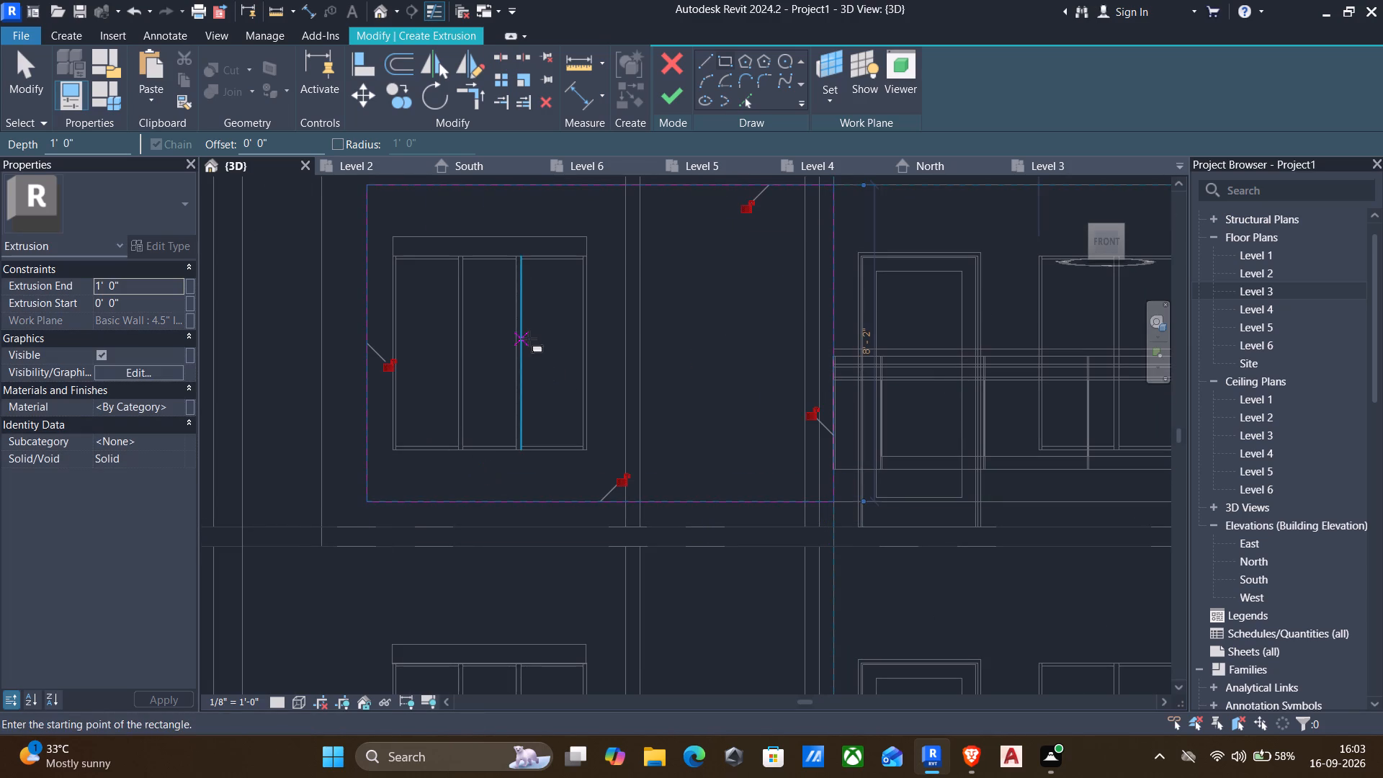
Finish the rectangular extrusion and the in-place edit of the front cladding component.
{"action": "left_click", "coordinate": [666, 92]}
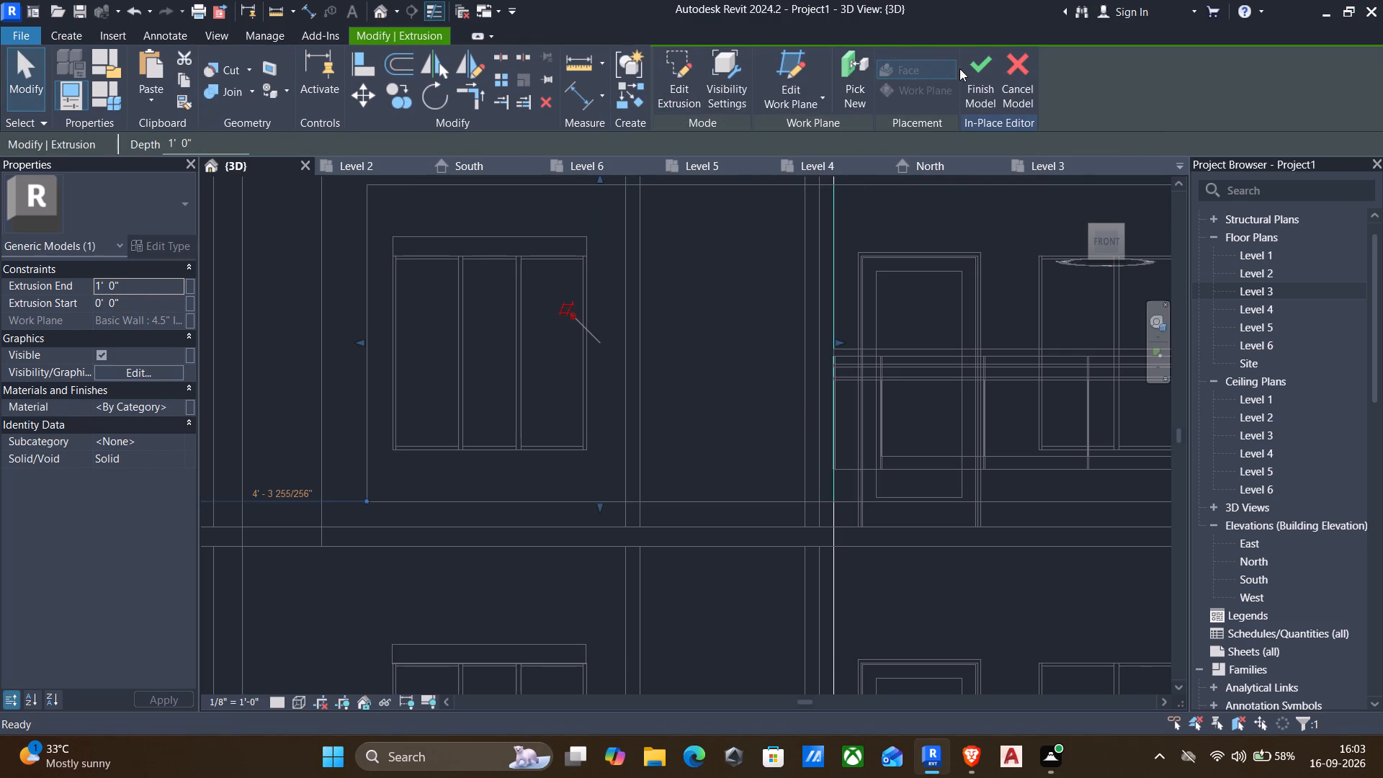
{"action": "left_click", "coordinate": [970, 76]}
Show the 3D view in the Shaded visual style and examine how the new panel sits inside the balcony frame.
{"action": "scroll", "coordinate": [560, 282], "scroll_direction": "down", "scroll_amount": 3}
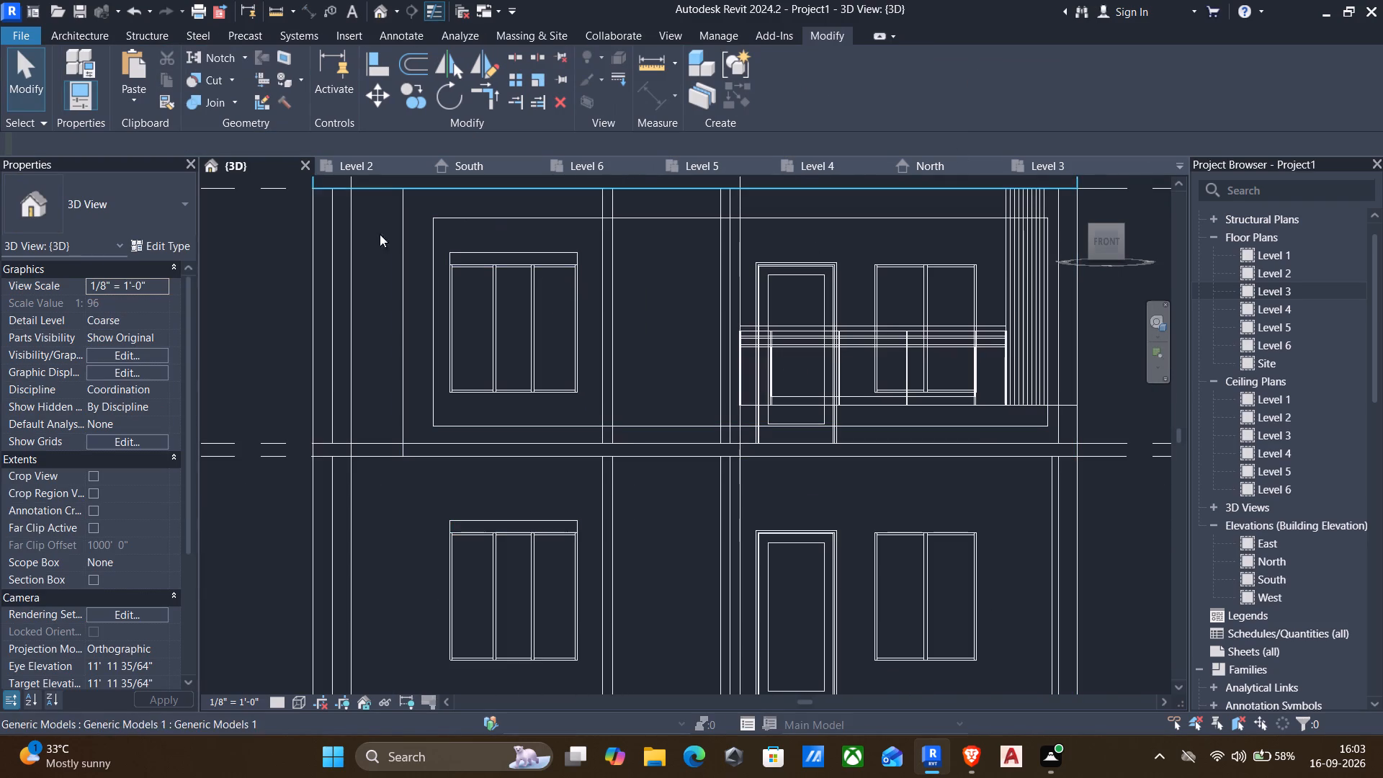
{"action": "left_click", "coordinate": [300, 700]}
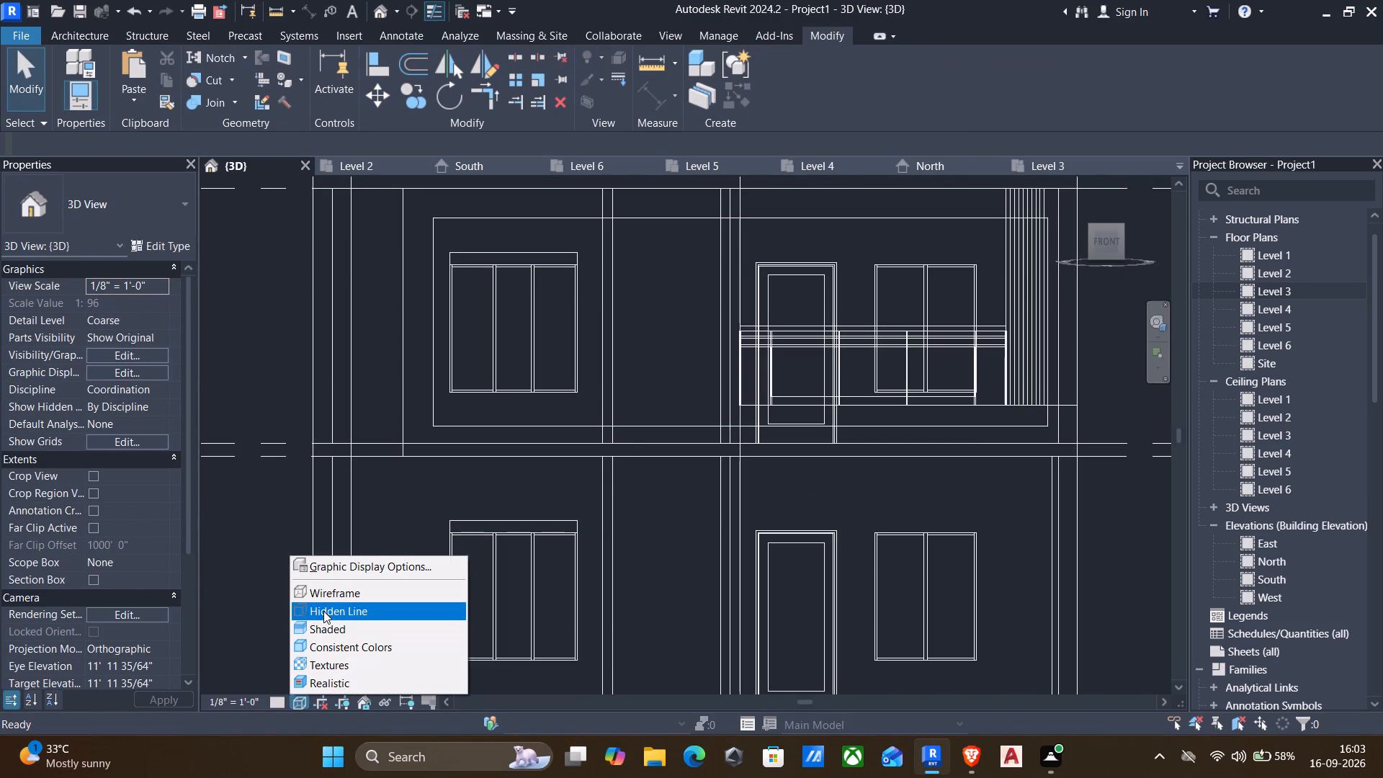
{"action": "left_click", "coordinate": [312, 627]}
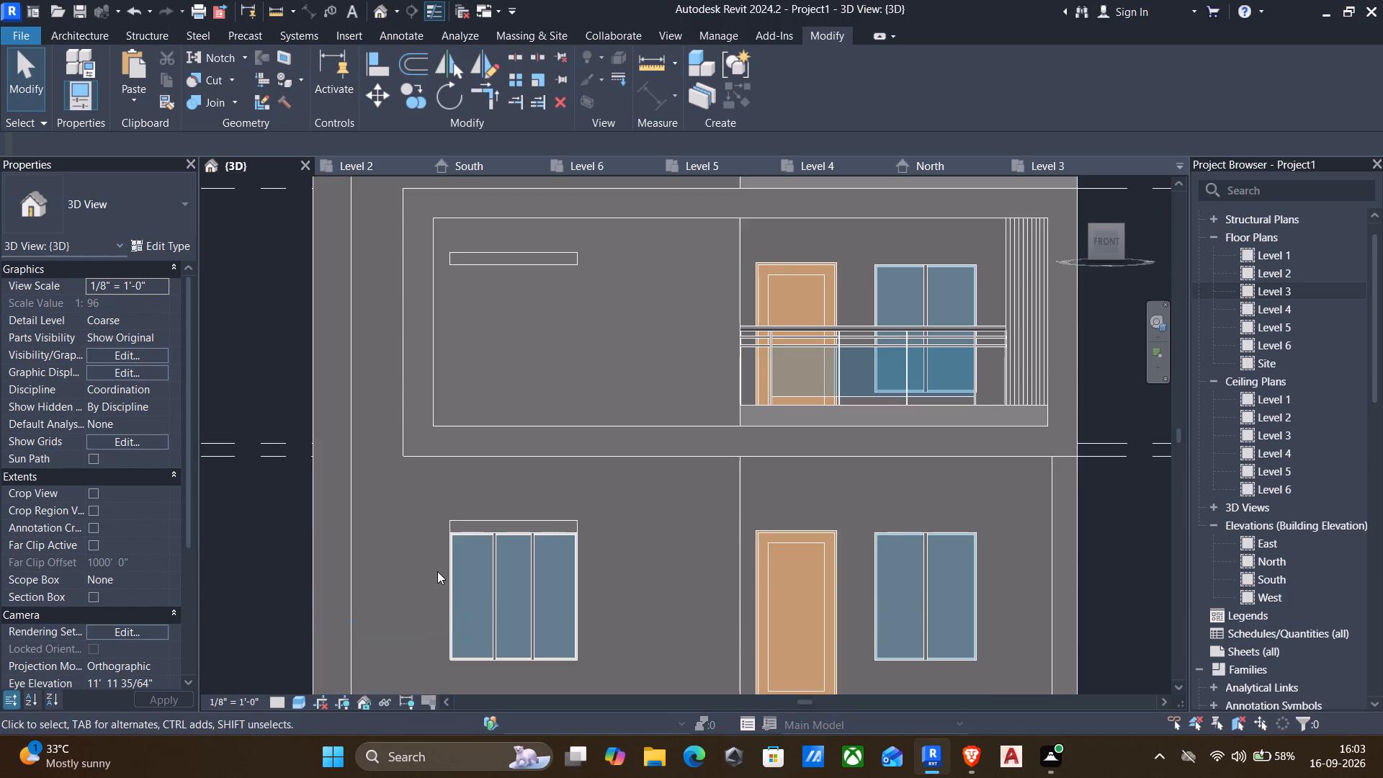
{"action": "scroll", "coordinate": [439, 570], "scroll_direction": "down", "scroll_amount": 2}
{"action": "middle_click_drag", "start_coordinate": [513, 527], "coordinate": [384, 581], "text": "shift"}
{"action": "scroll", "coordinate": [513, 527], "scroll_direction": "down", "scroll_amount": 1, "text": "shift"}
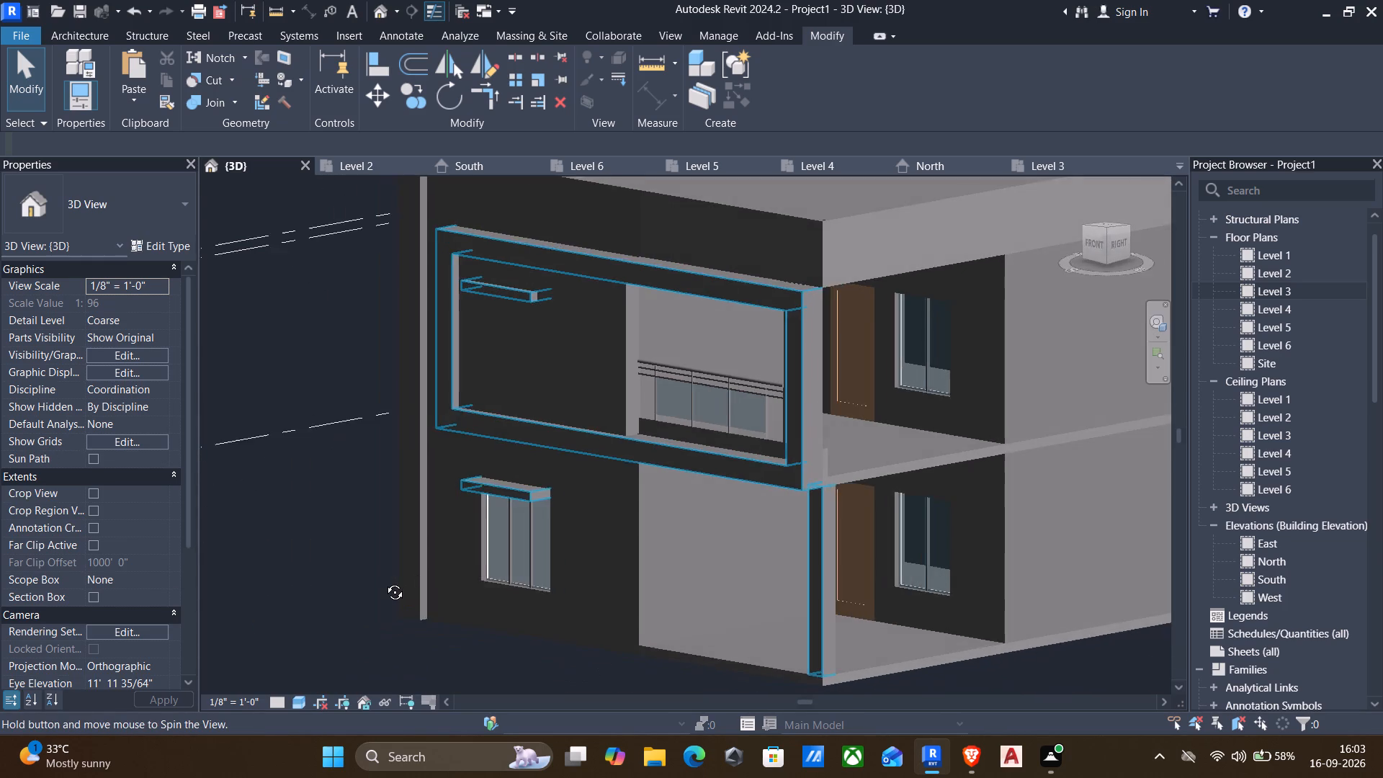
{"action": "middle_click_drag", "start_coordinate": [384, 581], "coordinate": [366, 475], "text": "shift"}
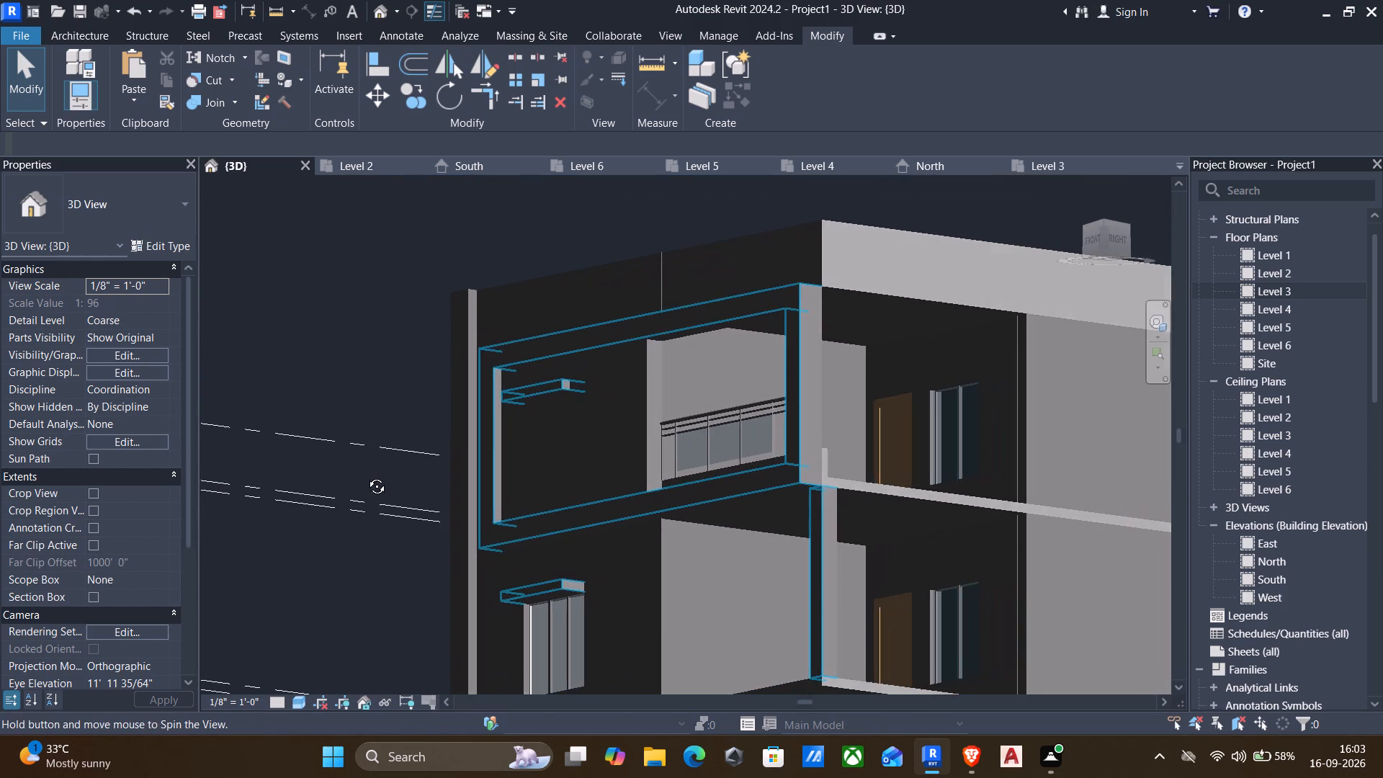
{"action": "middle_click_drag", "start_coordinate": [366, 475], "coordinate": [363, 516], "text": "shift"}
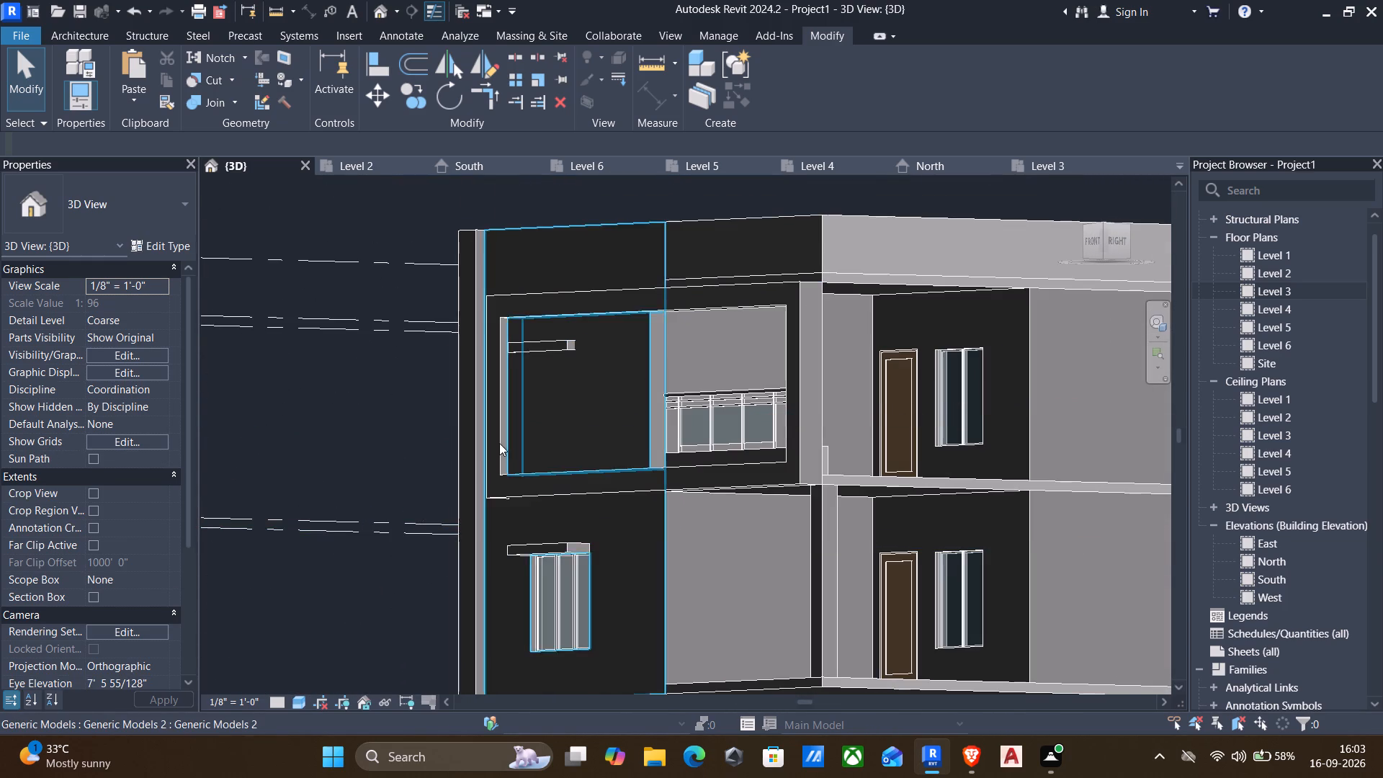
{"action": "scroll", "coordinate": [499, 443], "scroll_direction": "down", "scroll_amount": 1}
{"action": "middle_click_drag", "start_coordinate": [500, 430], "coordinate": [540, 429], "text": "shift"}
{"action": "middle_click_drag", "start_coordinate": [540, 424], "coordinate": [487, 526]}
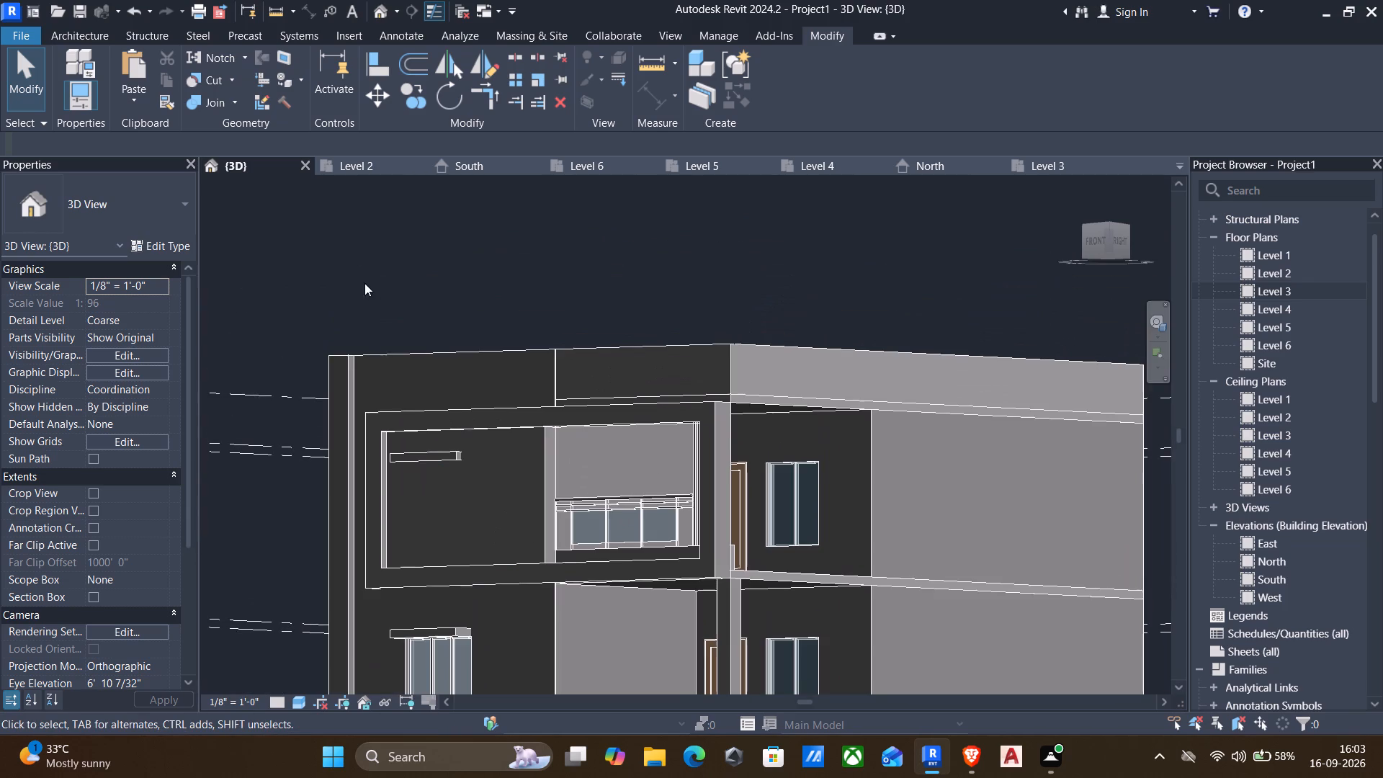
Align the new panel's front face with the front face of the cladding above the balcony frame.
{"action": "left_click", "coordinate": [374, 59]}
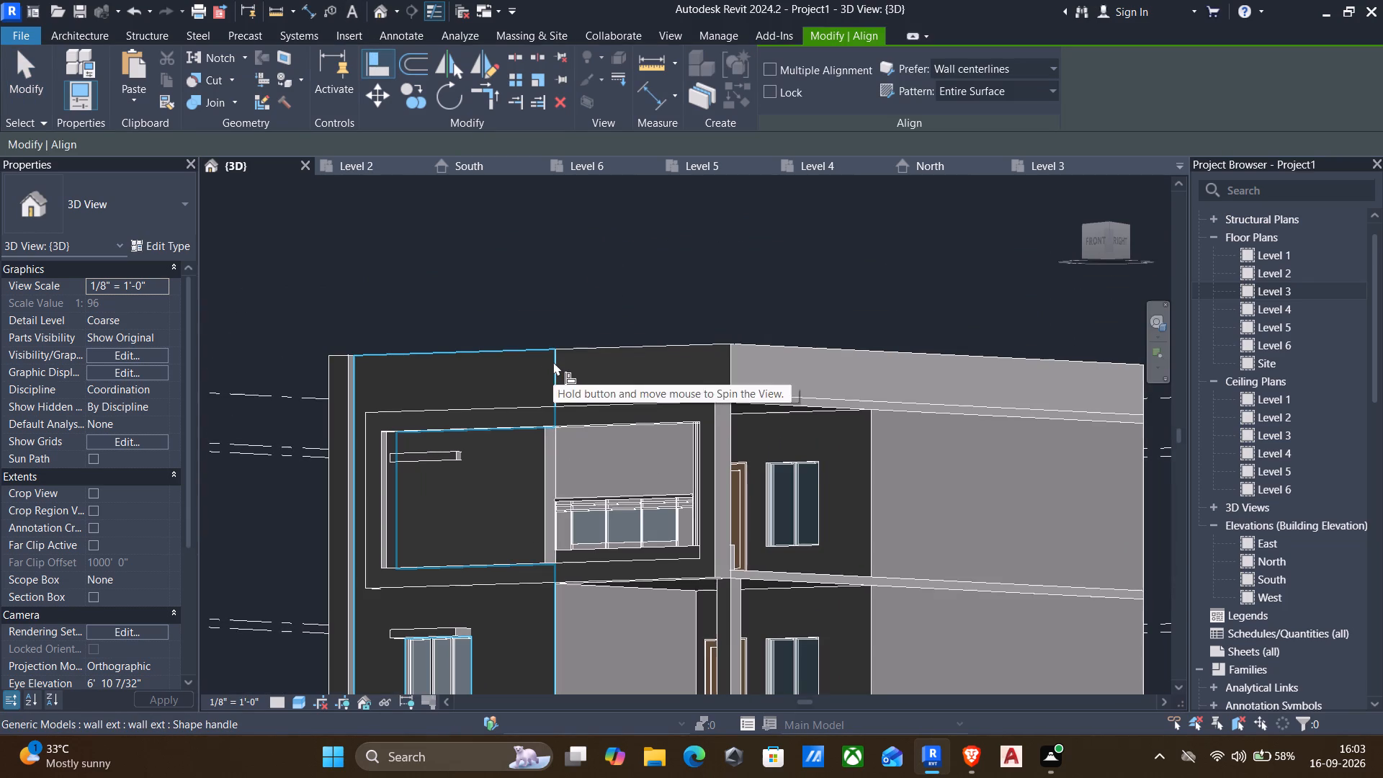
{"action": "left_click", "coordinate": [553, 360]}
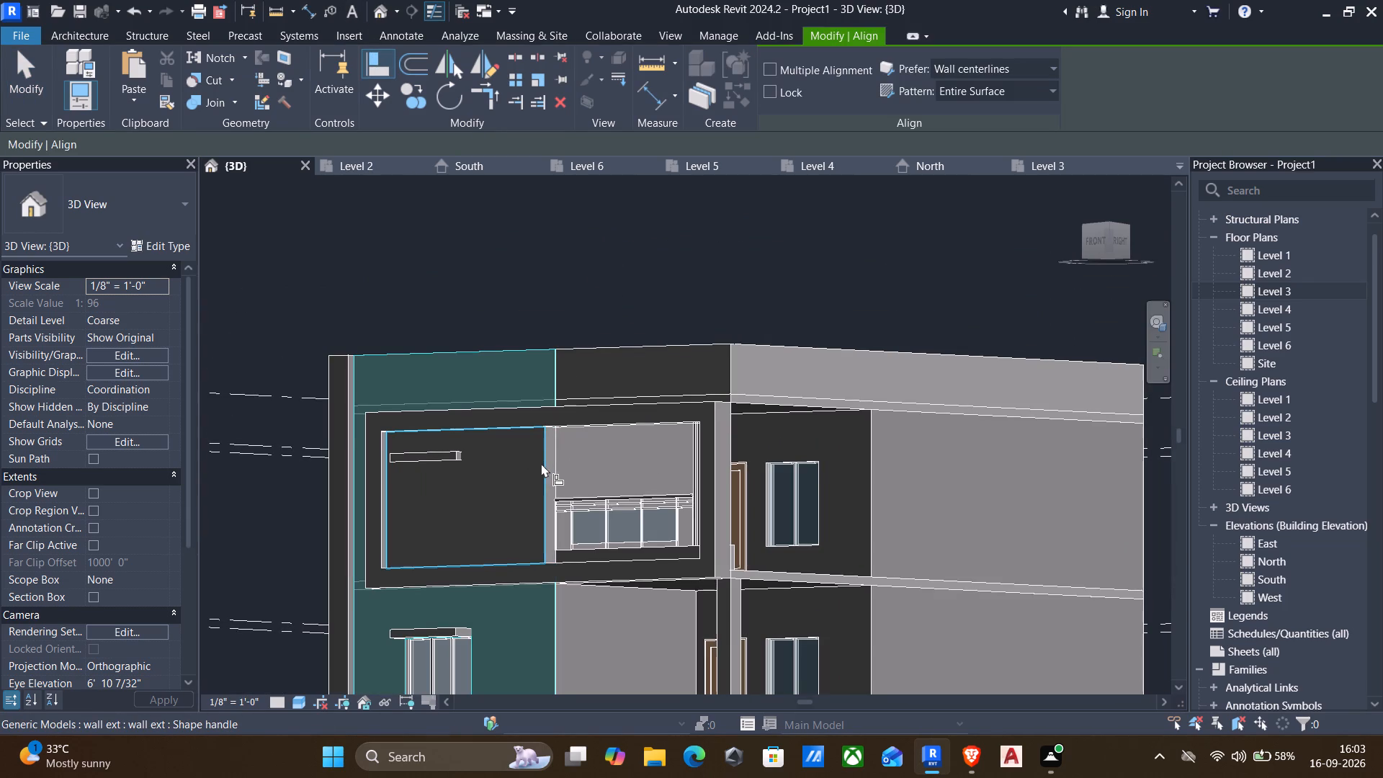
{"action": "left_click", "coordinate": [541, 463]}
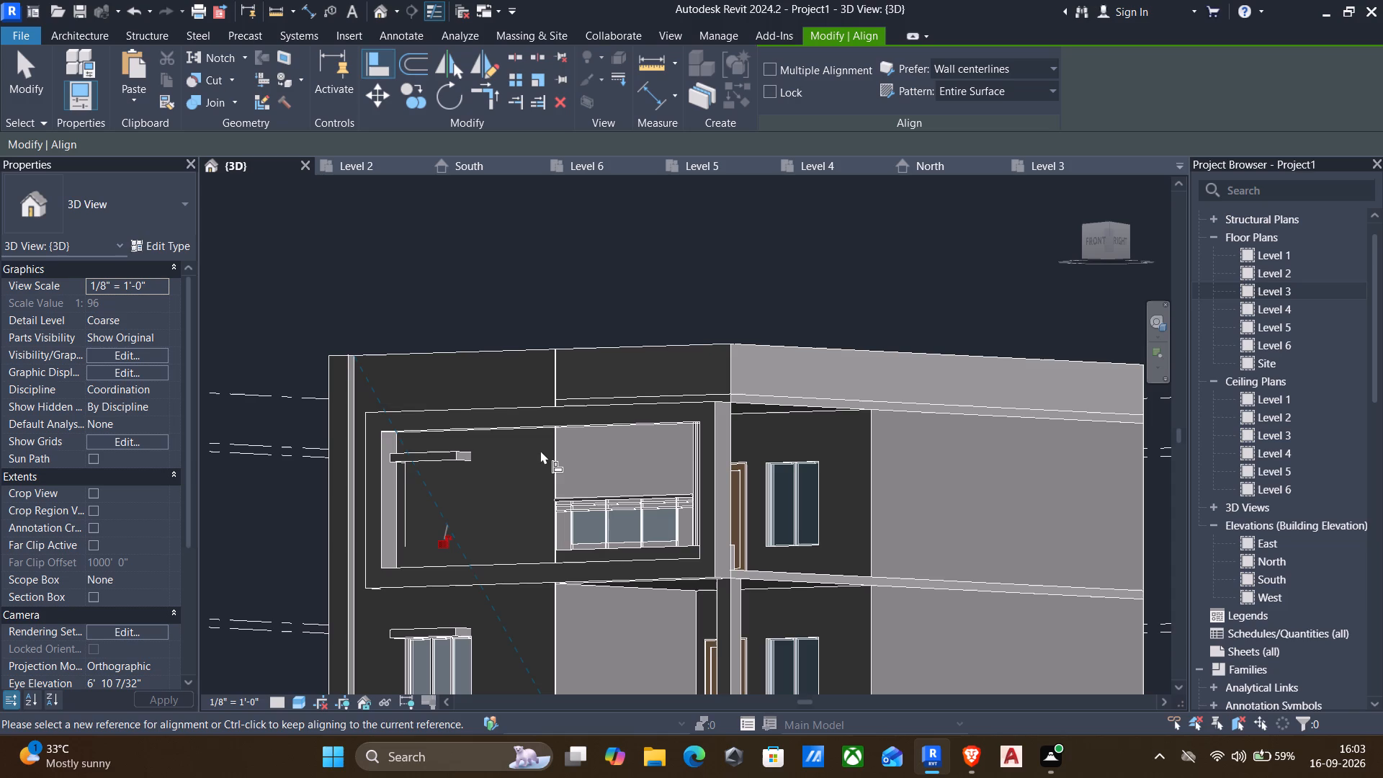
{"action": "key", "text": "Escape"}
{"action": "key", "text": "Escape"}
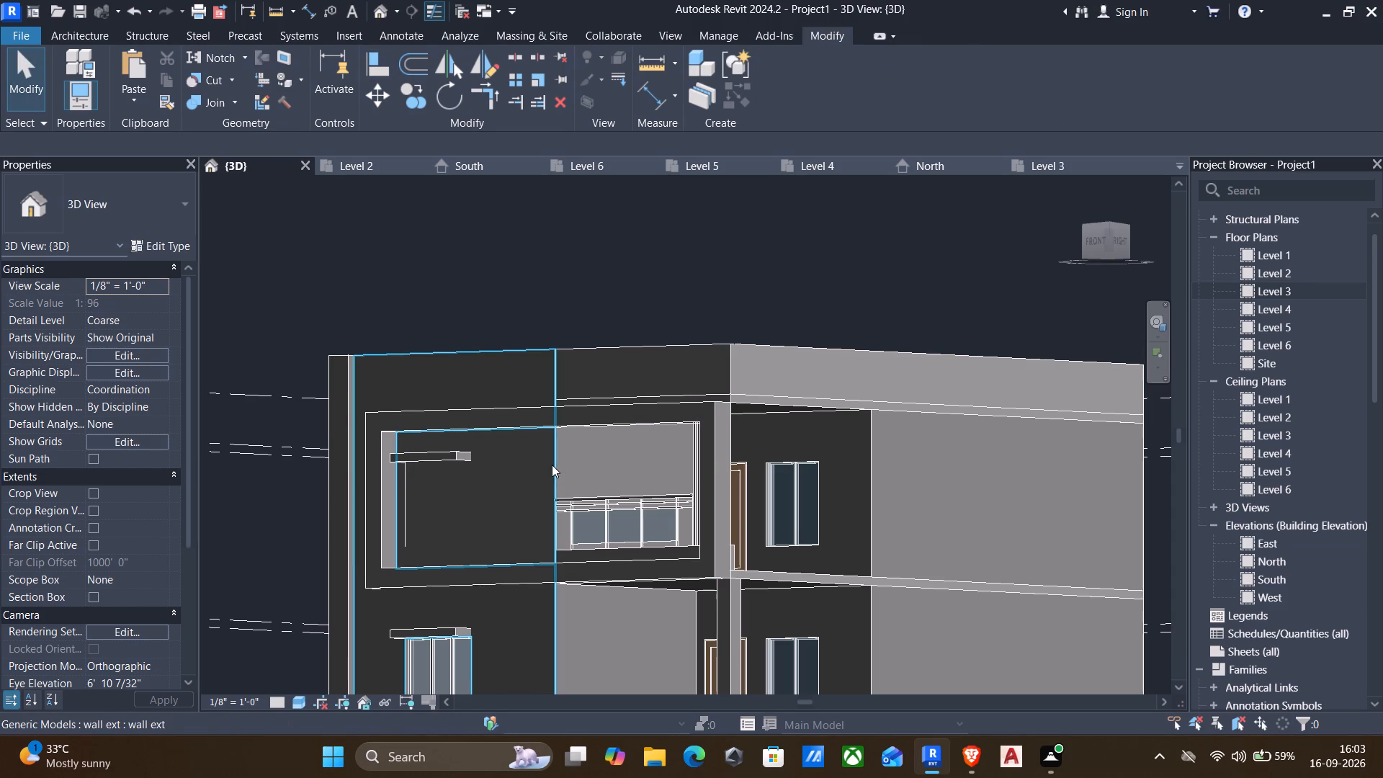
{"action": "left_click", "coordinate": [552, 465]}
{"action": "key", "text": "Escape"}
Show the 3D view in the Realistic visual style and examine the panel, the cladding and the upper-floor curtain wall window behind it.
{"action": "scroll", "coordinate": [511, 458], "scroll_direction": "up", "scroll_amount": 3}
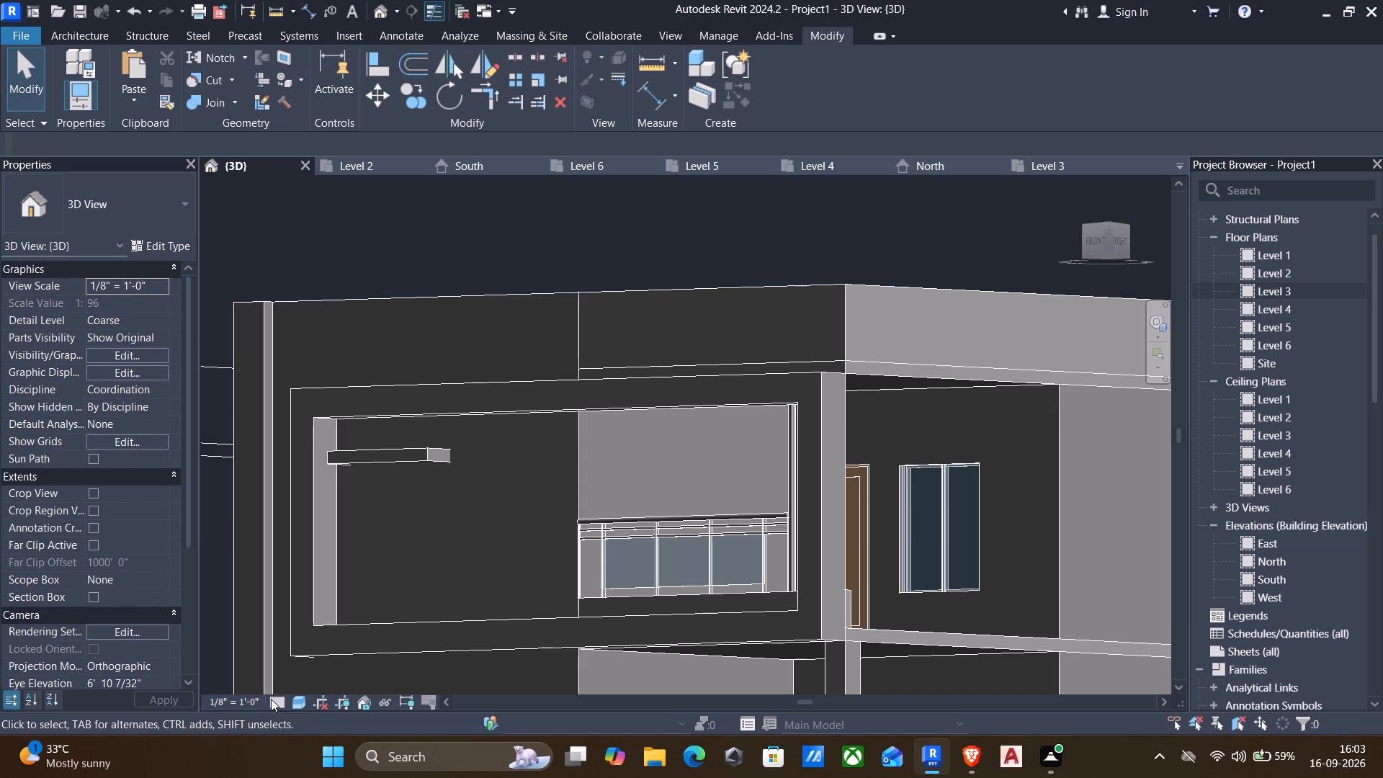
{"action": "left_click", "coordinate": [297, 700]}
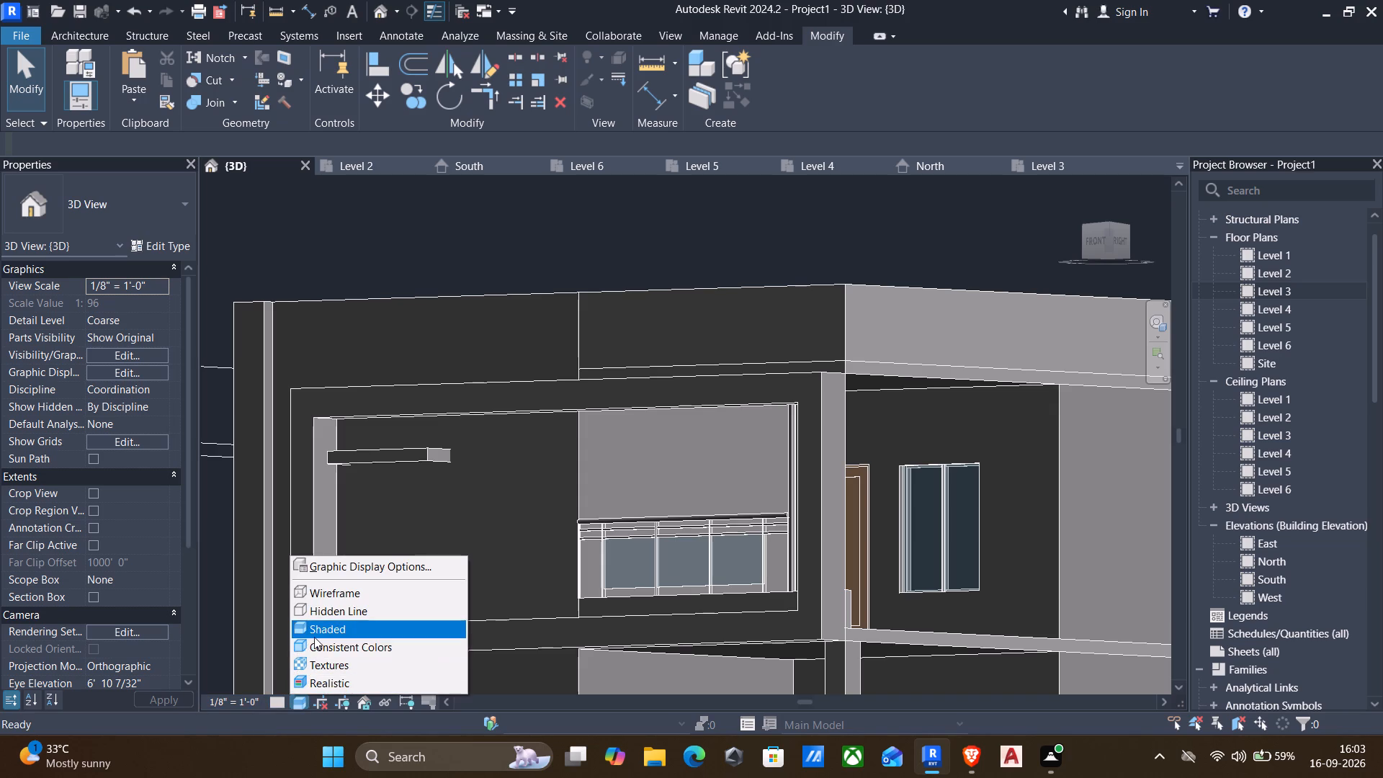
{"action": "left_click", "coordinate": [298, 684]}
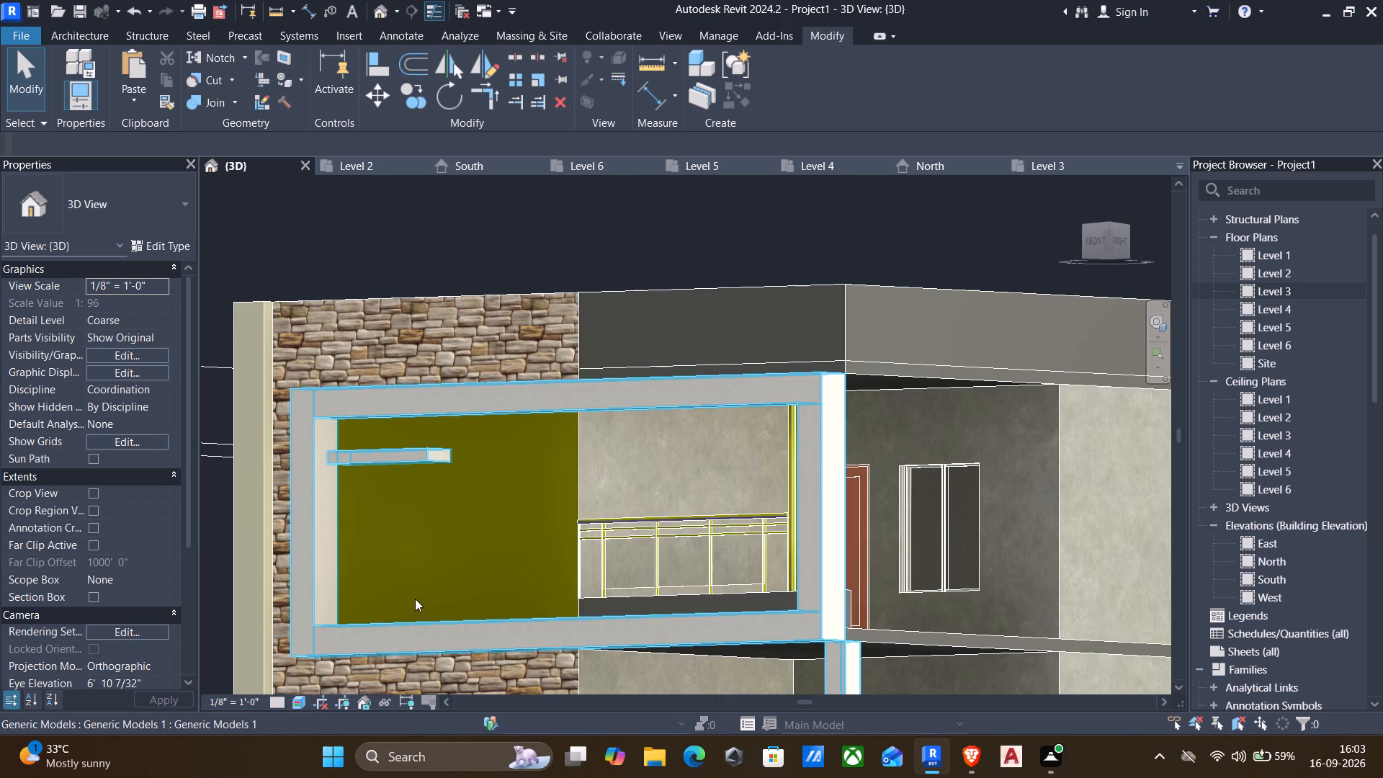
{"action": "scroll", "coordinate": [416, 599], "scroll_direction": "down", "scroll_amount": 2}
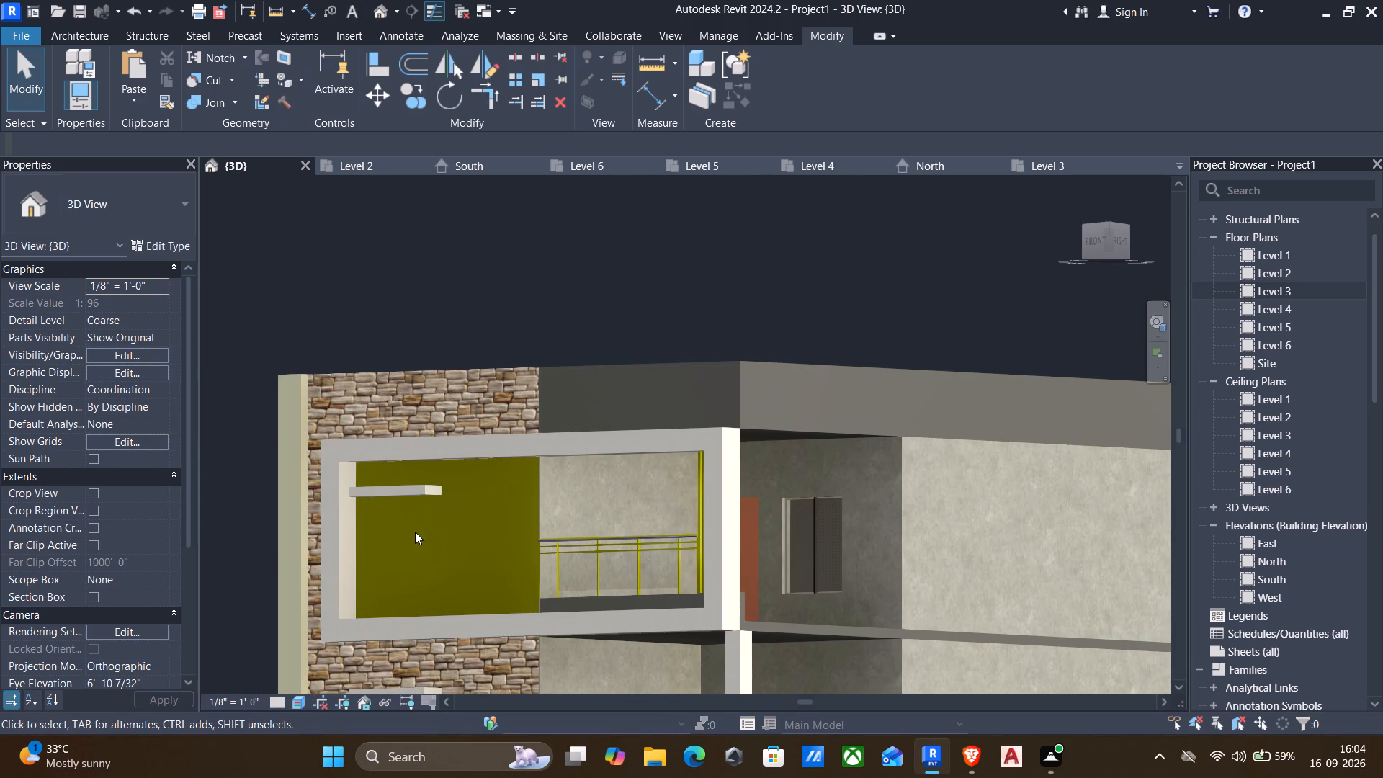
{"action": "left_click", "coordinate": [413, 539]}
{"action": "left_click", "coordinate": [421, 513]}
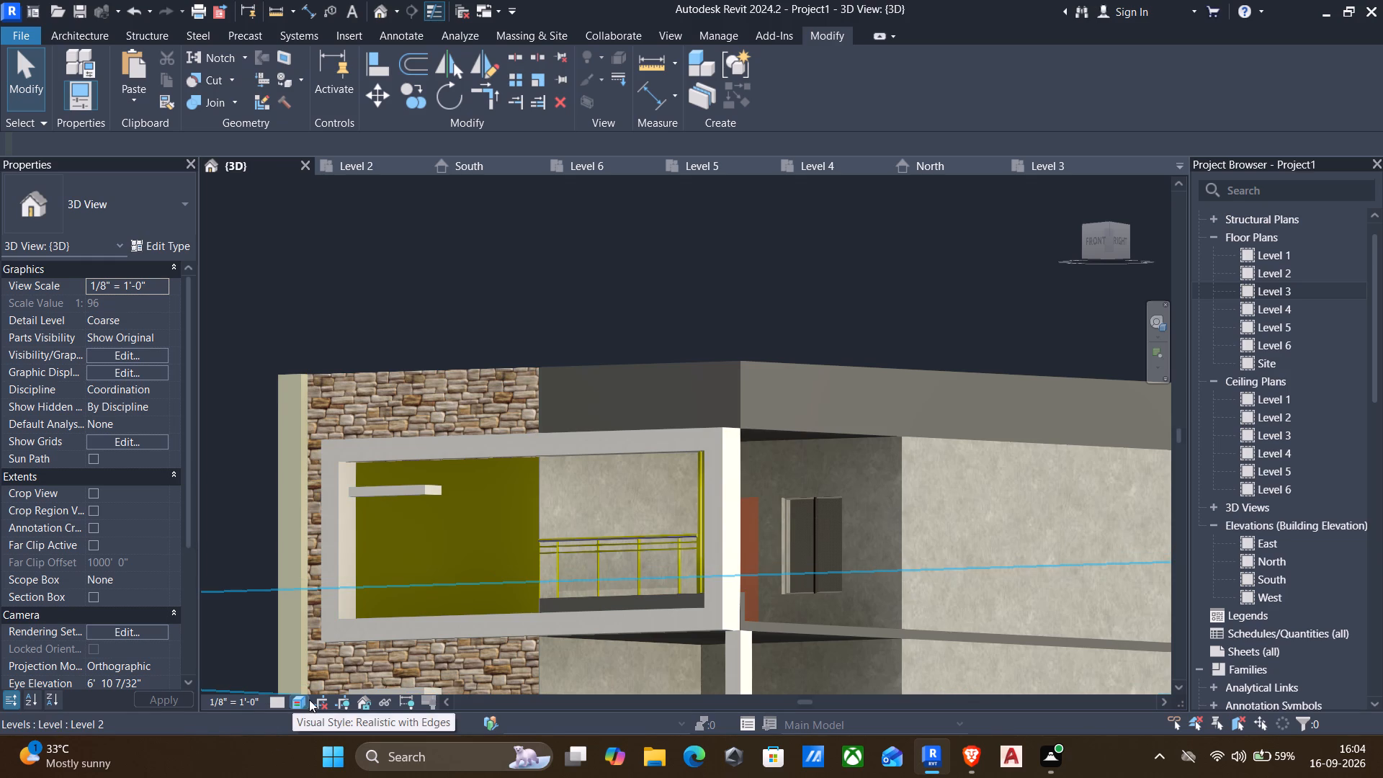
{"action": "left_click", "coordinate": [539, 498]}
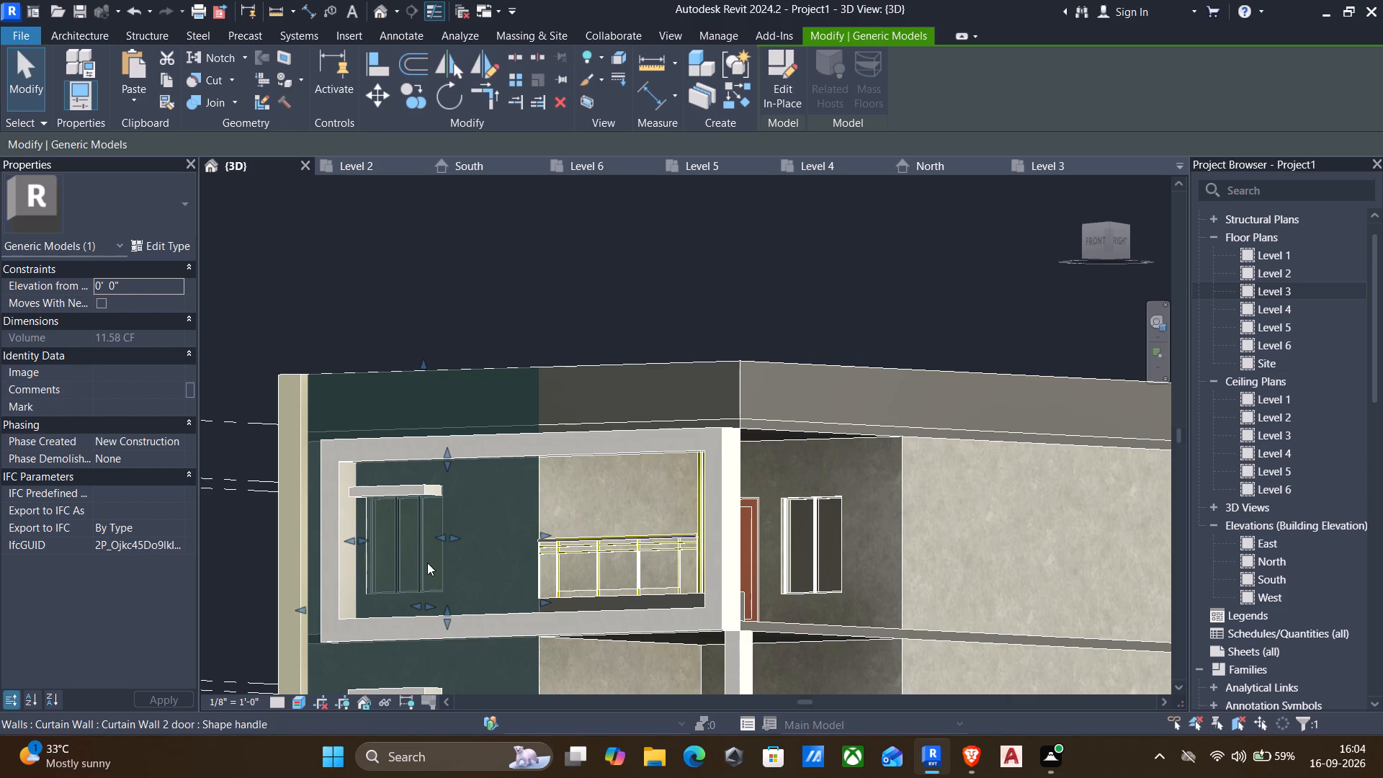
{"action": "left_click", "coordinate": [370, 588]}
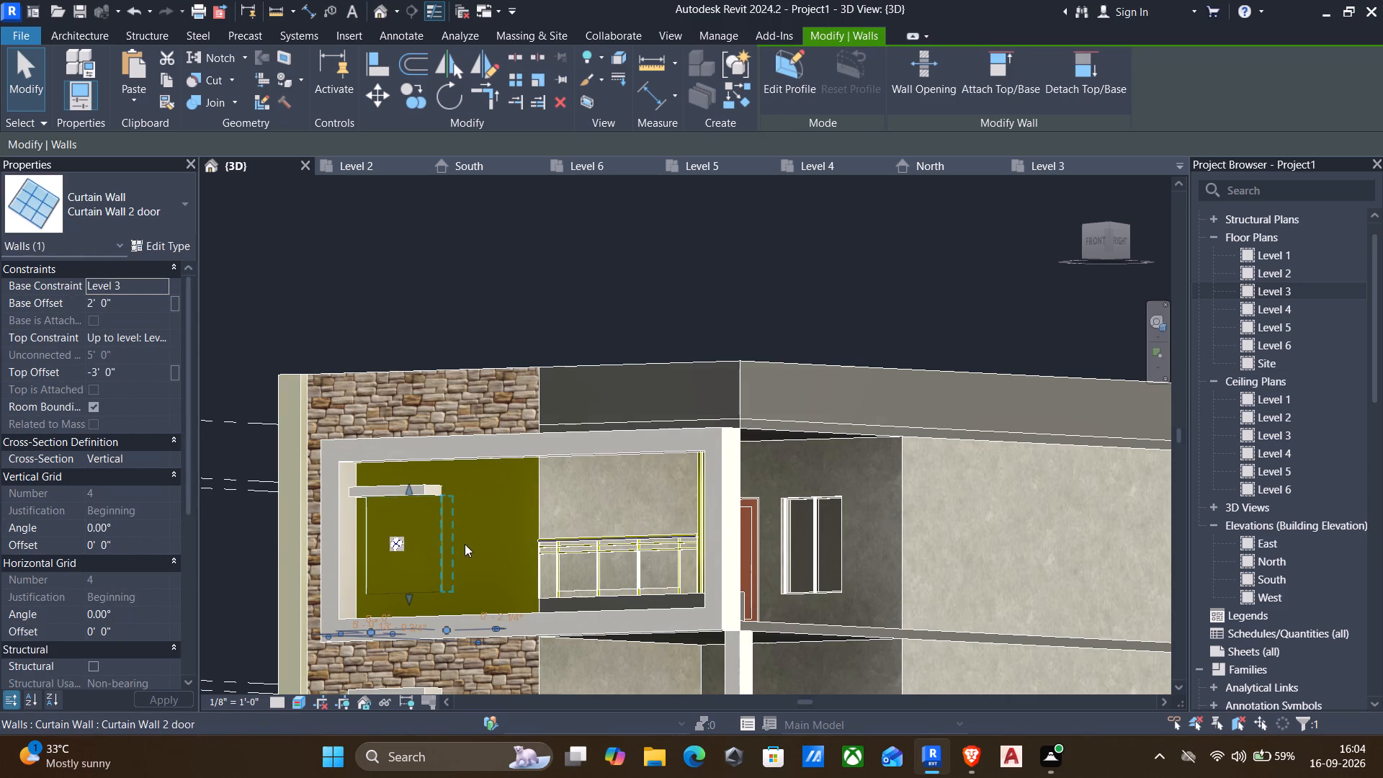
{"action": "middle_click_drag", "start_coordinate": [462, 546], "coordinate": [326, 581], "text": "shift"}
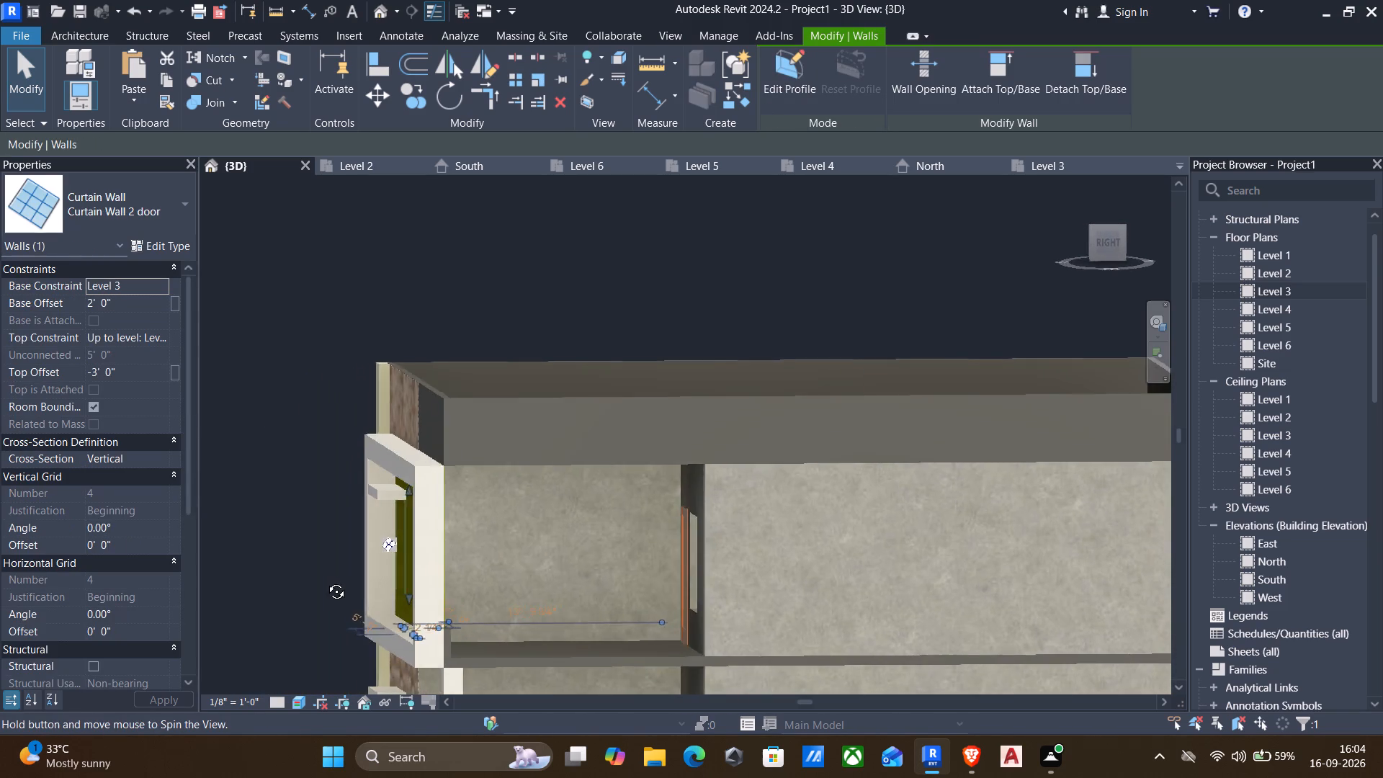
{"action": "middle_click_drag", "start_coordinate": [326, 581], "coordinate": [878, 560], "text": "shift"}
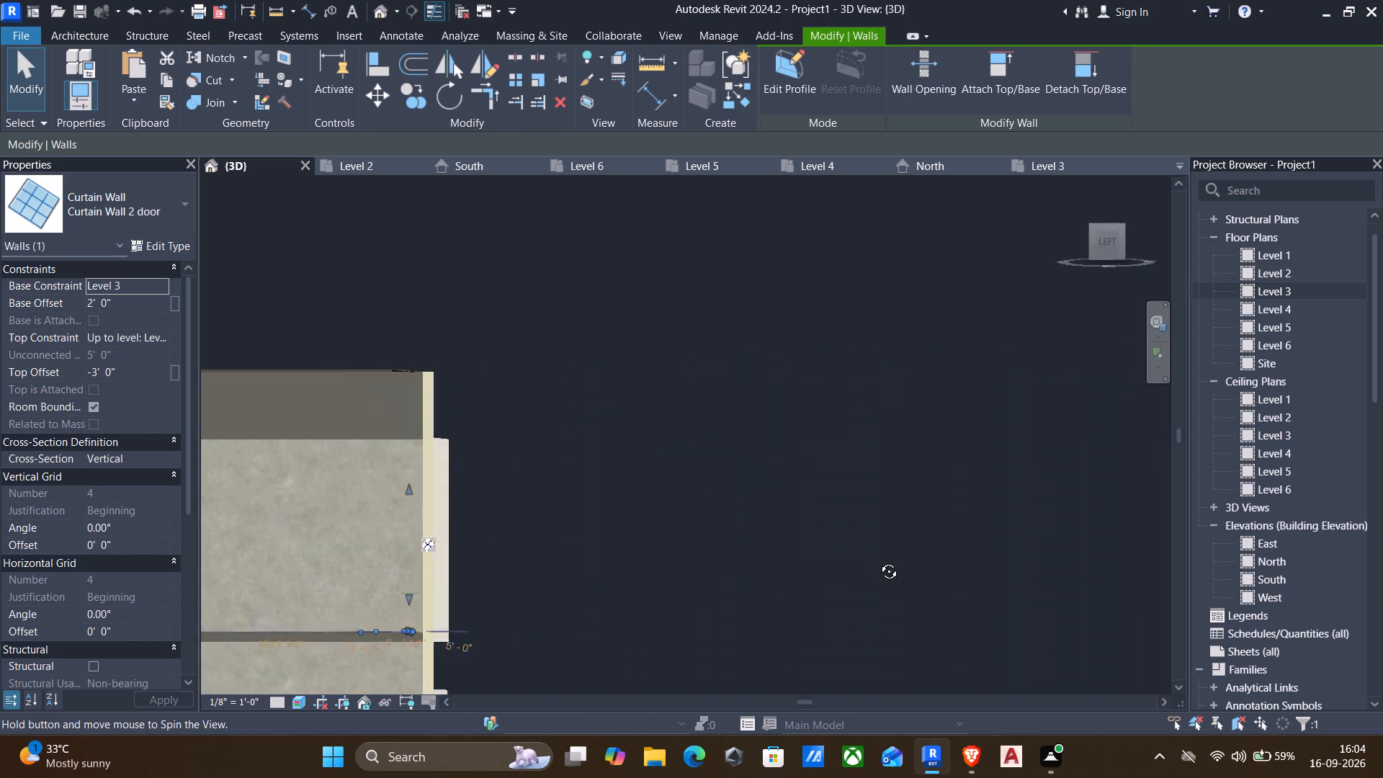
{"action": "middle_click_drag", "start_coordinate": [878, 560], "coordinate": [418, 579], "text": "shift"}
{"action": "middle_click_drag", "start_coordinate": [421, 579], "coordinate": [442, 528]}
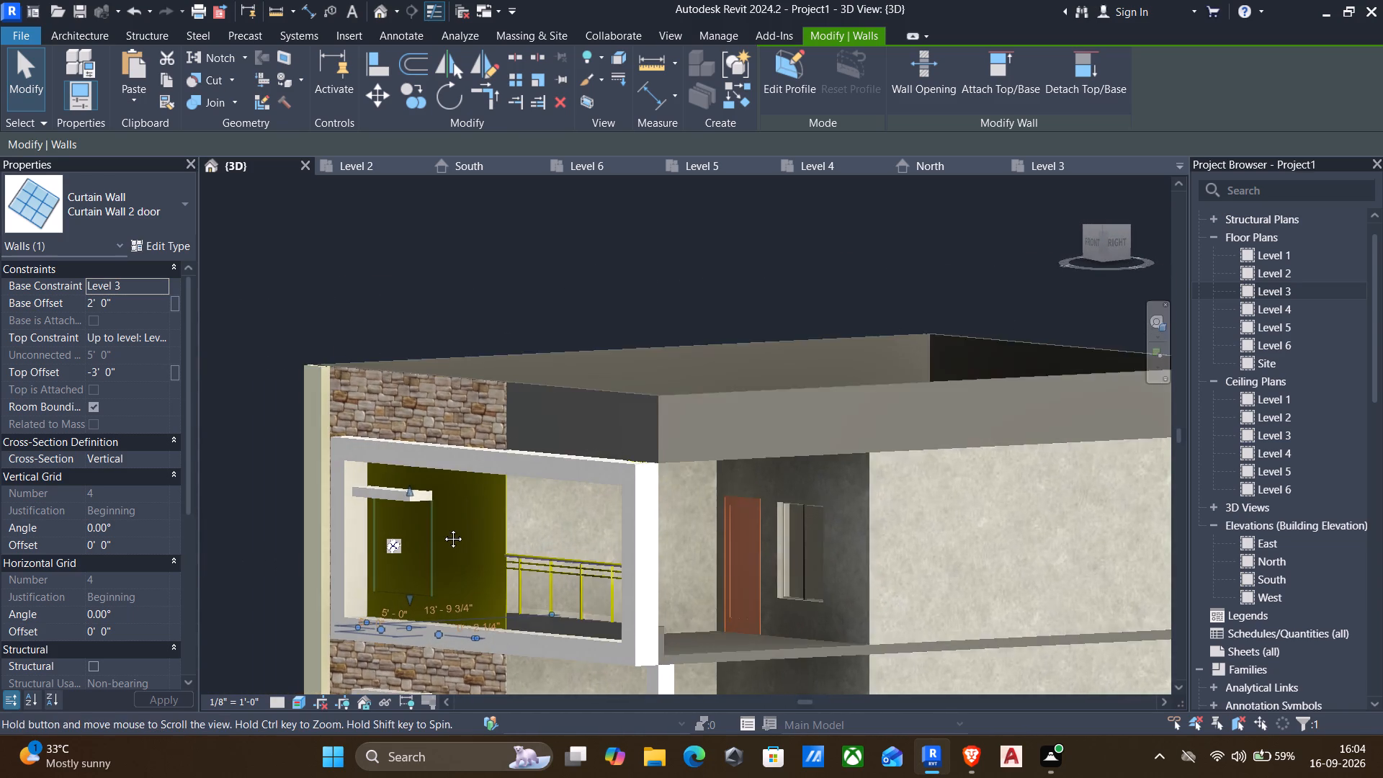
{"action": "middle_click_drag", "start_coordinate": [442, 528], "coordinate": [483, 430]}
{"action": "scroll", "coordinate": [519, 468], "scroll_direction": "down", "scroll_amount": 1}
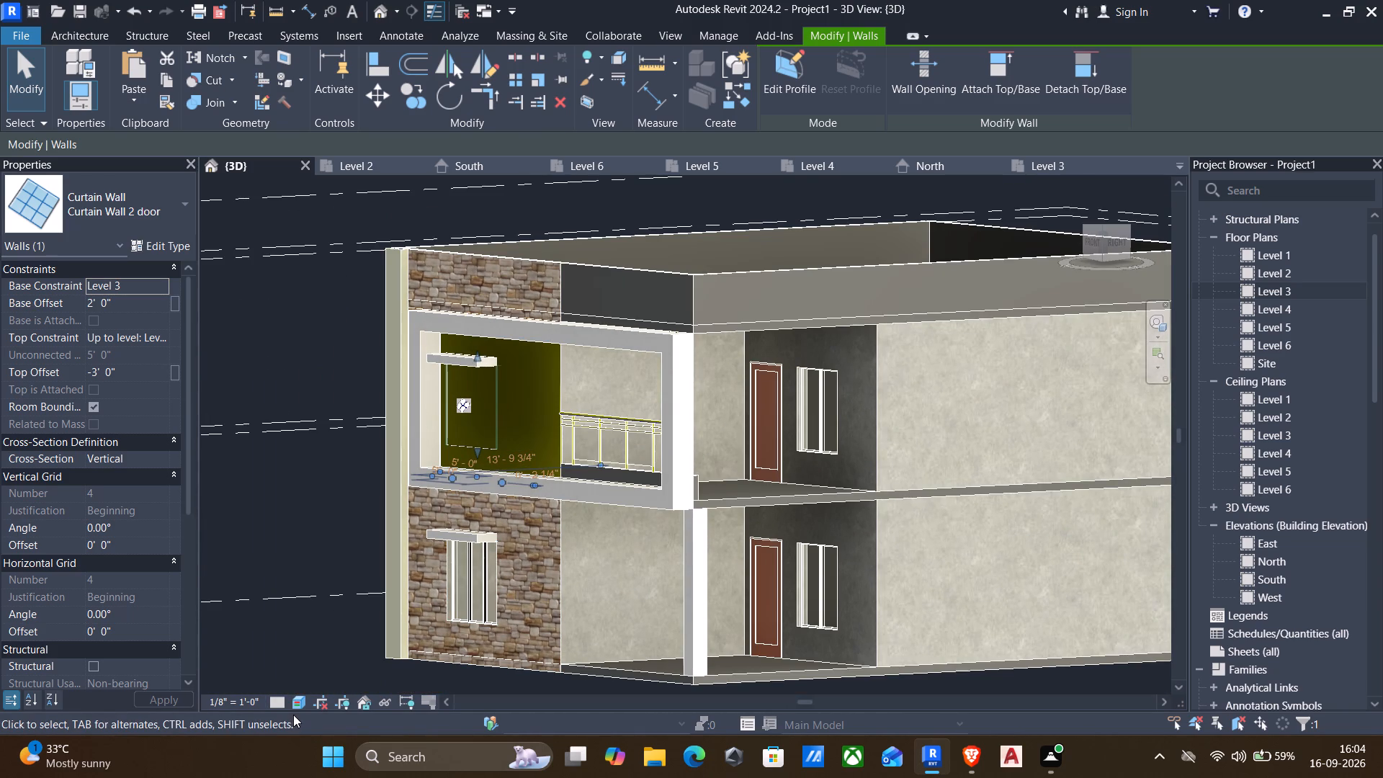
Show the 3D view in the Wireframe visual style and examine the upper-floor window against the frame component around it.
{"action": "left_click", "coordinate": [296, 702]}
{"action": "left_click", "coordinate": [340, 591]}
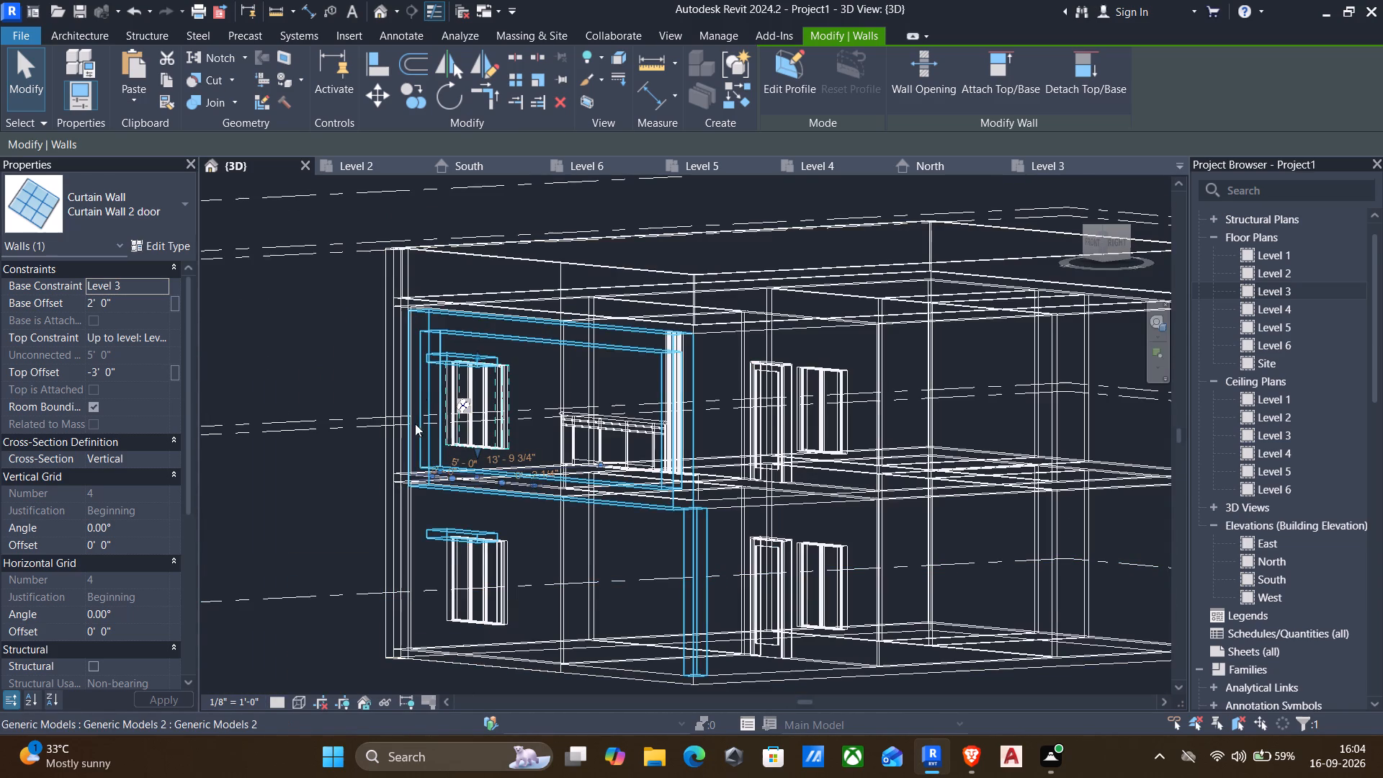
{"action": "scroll", "coordinate": [524, 412], "scroll_direction": "up", "scroll_amount": 7}
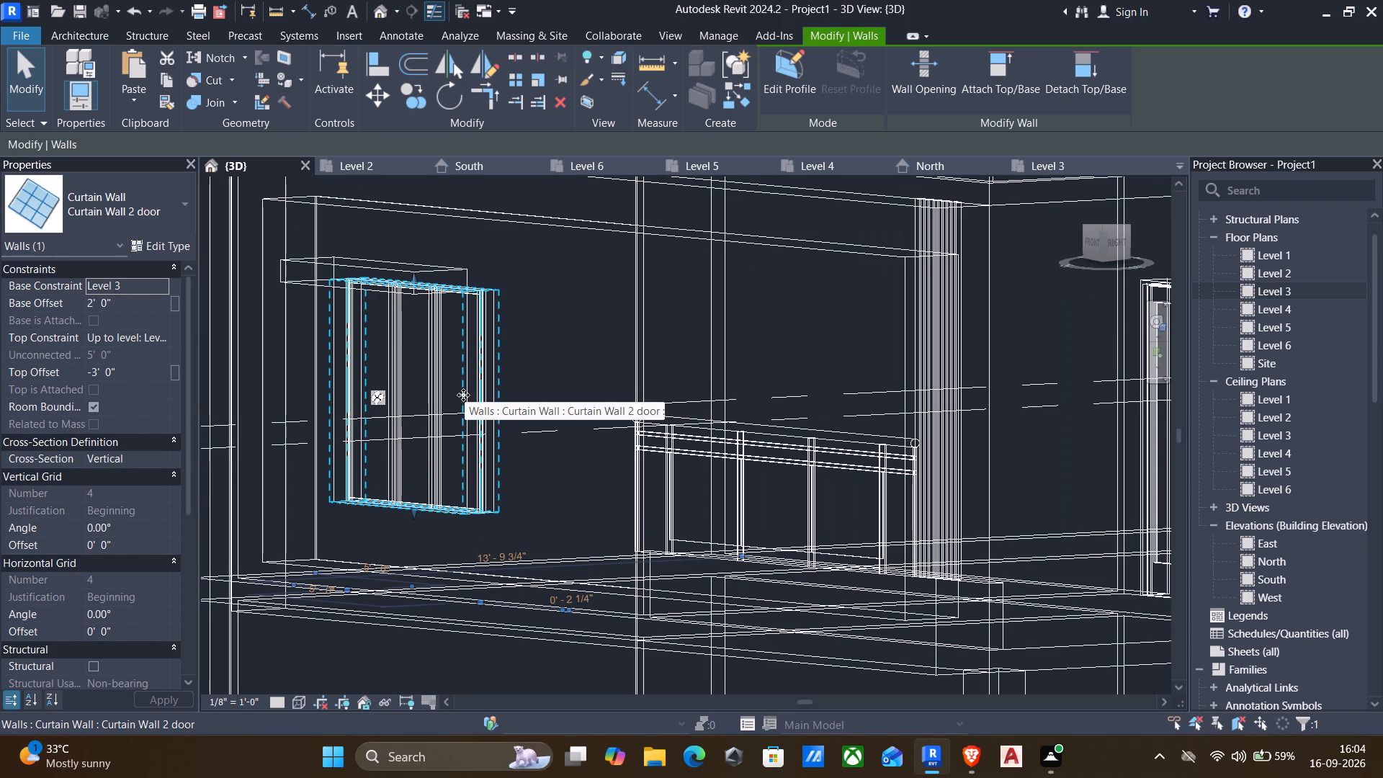
{"action": "left_click", "coordinate": [463, 395]}
{"action": "key", "text": "Escape"}
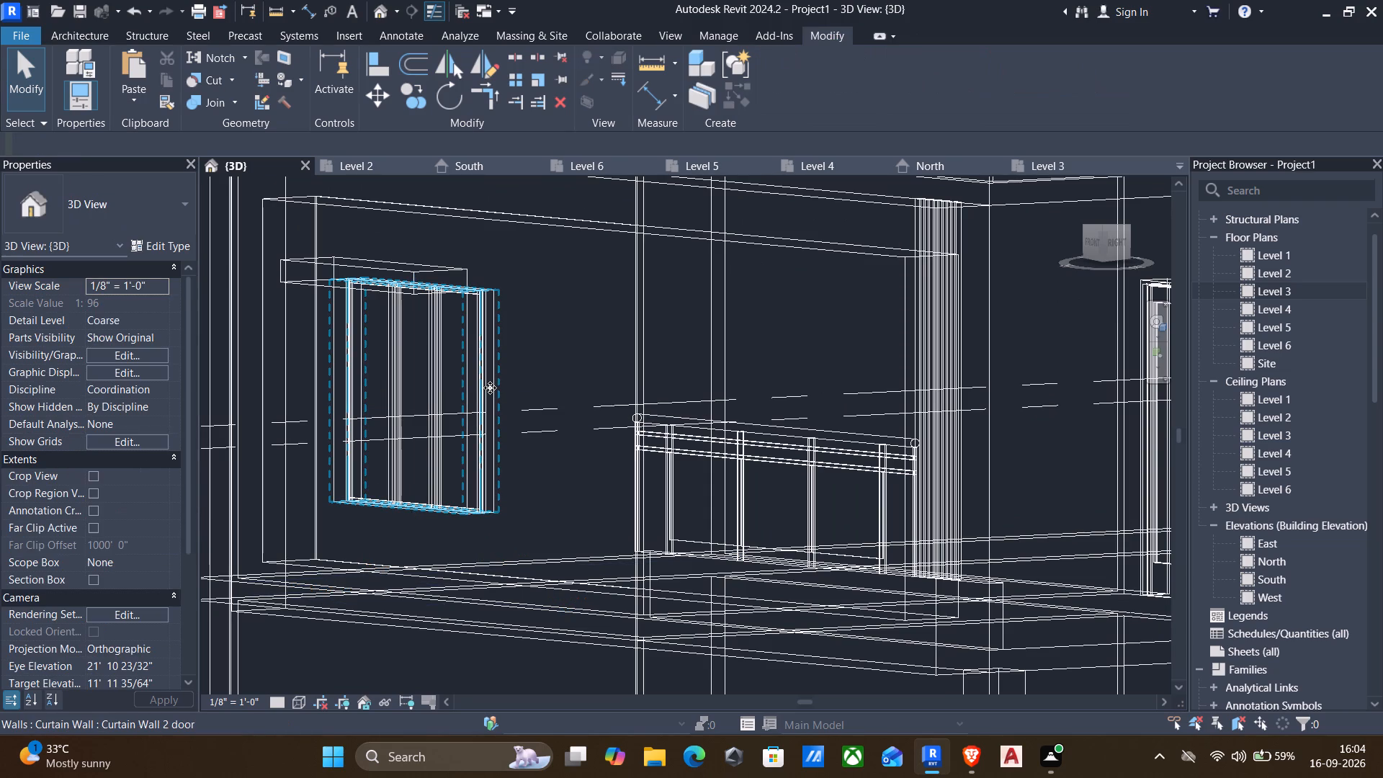
{"action": "key", "text": "Escape"}
{"action": "left_click", "coordinate": [424, 293]}
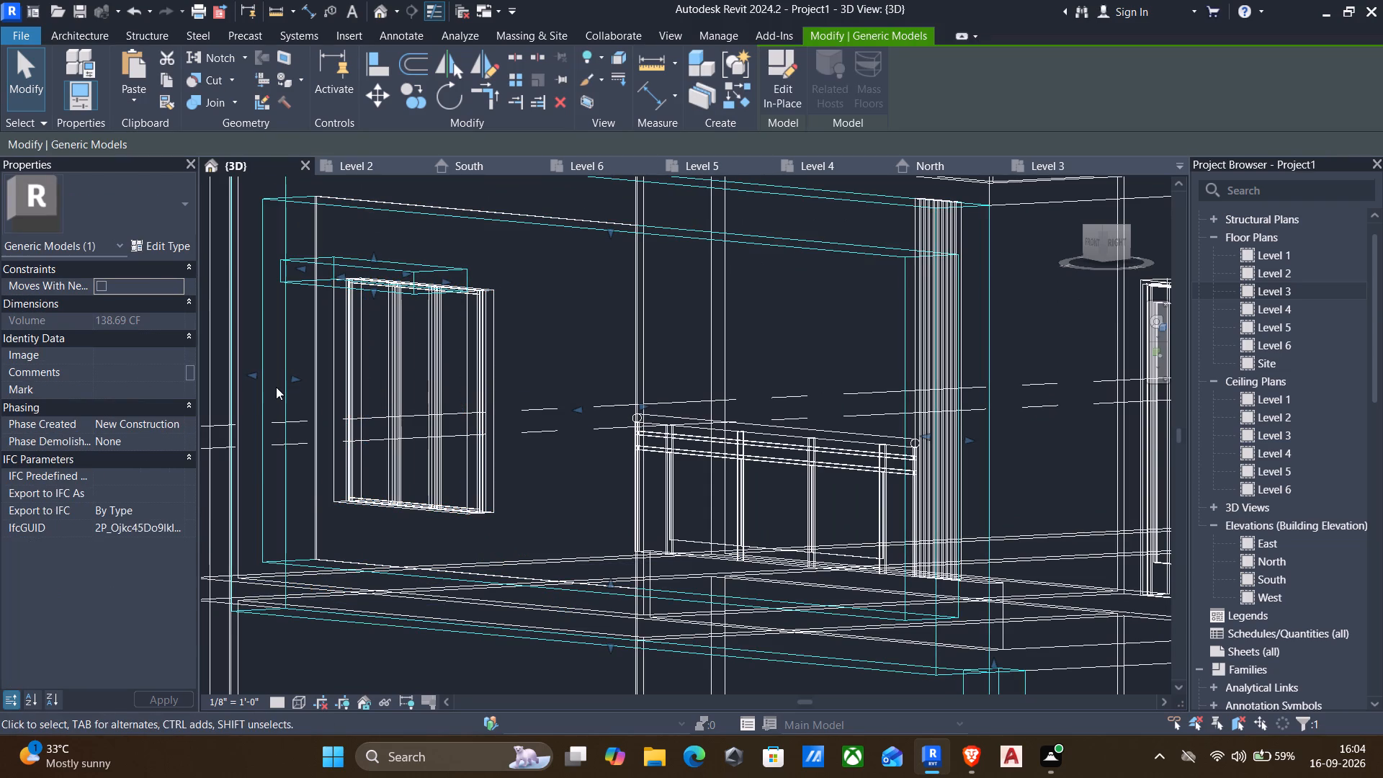
{"action": "scroll", "coordinate": [288, 391], "scroll_direction": "down", "scroll_amount": 5}
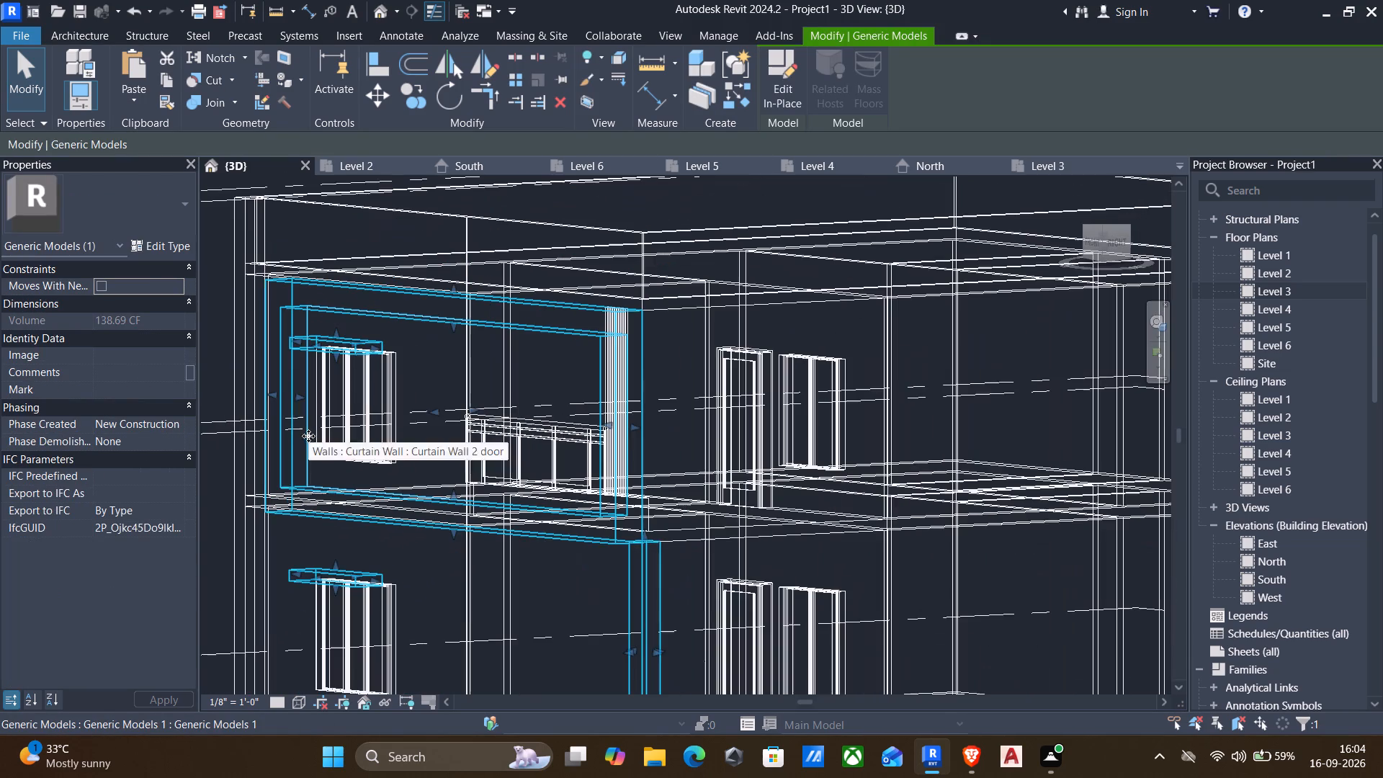
{"action": "key", "text": "Escape"}
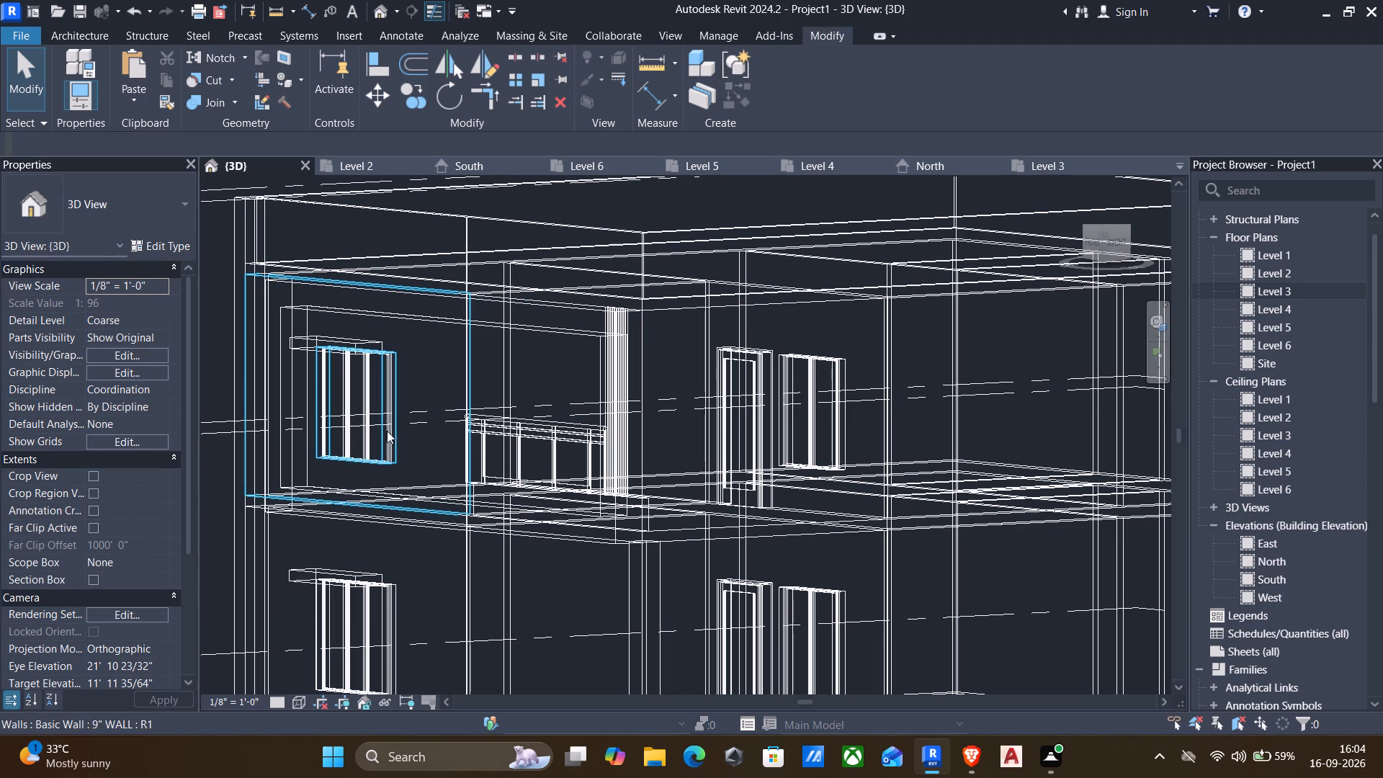
Examine the upper-floor curtain wall window, the balcony frame and the panel in the wireframe model from the front and both sides.
{"action": "middle_click_drag", "start_coordinate": [386, 470], "coordinate": [388, 472], "text": "shift"}
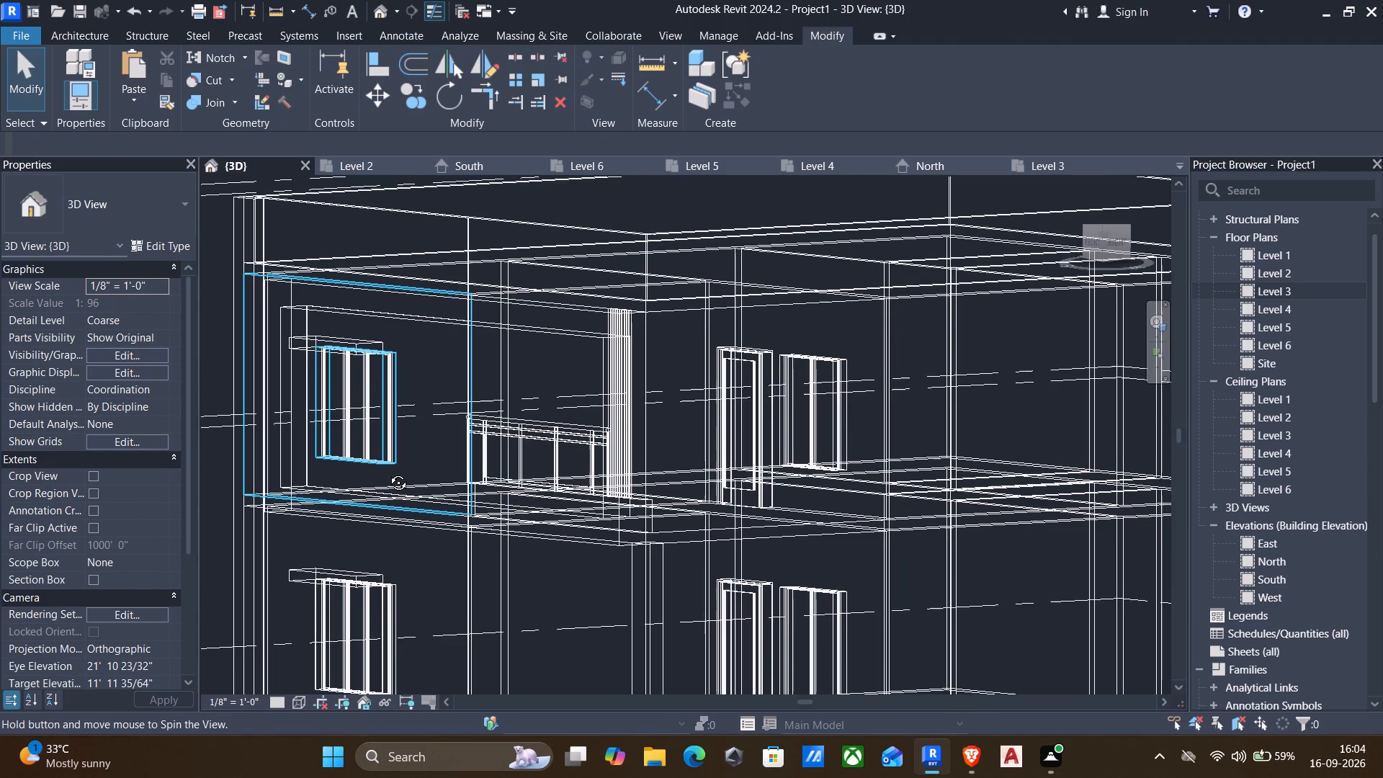
{"action": "middle_click_drag", "start_coordinate": [388, 472], "coordinate": [723, 478], "text": "shift"}
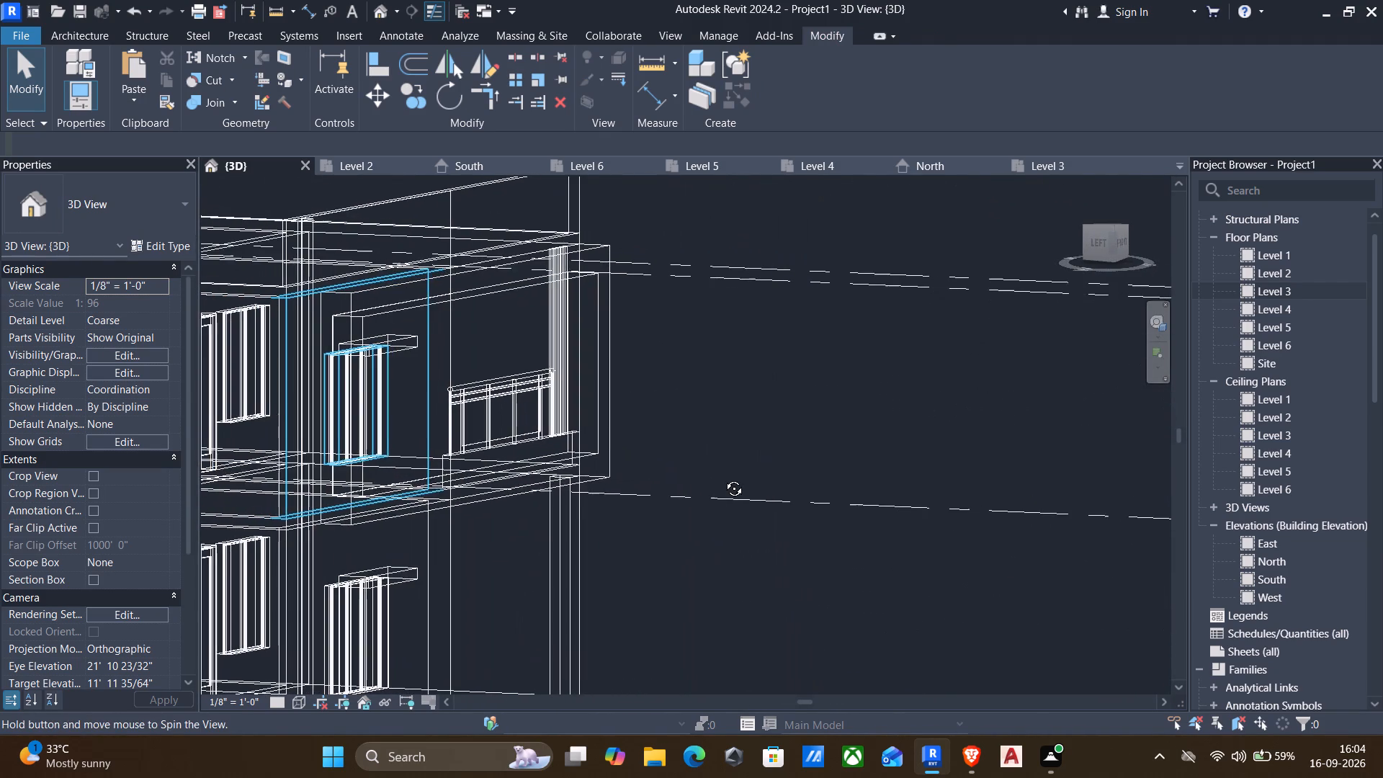
{"action": "middle_click_drag", "start_coordinate": [723, 478], "coordinate": [724, 478], "text": "shift"}
{"action": "middle_click_drag", "start_coordinate": [257, 379], "coordinate": [396, 397], "text": "shift"}
{"action": "left_click", "coordinate": [362, 398]}
{"action": "scroll", "coordinate": [503, 486], "scroll_direction": "down", "scroll_amount": 2}
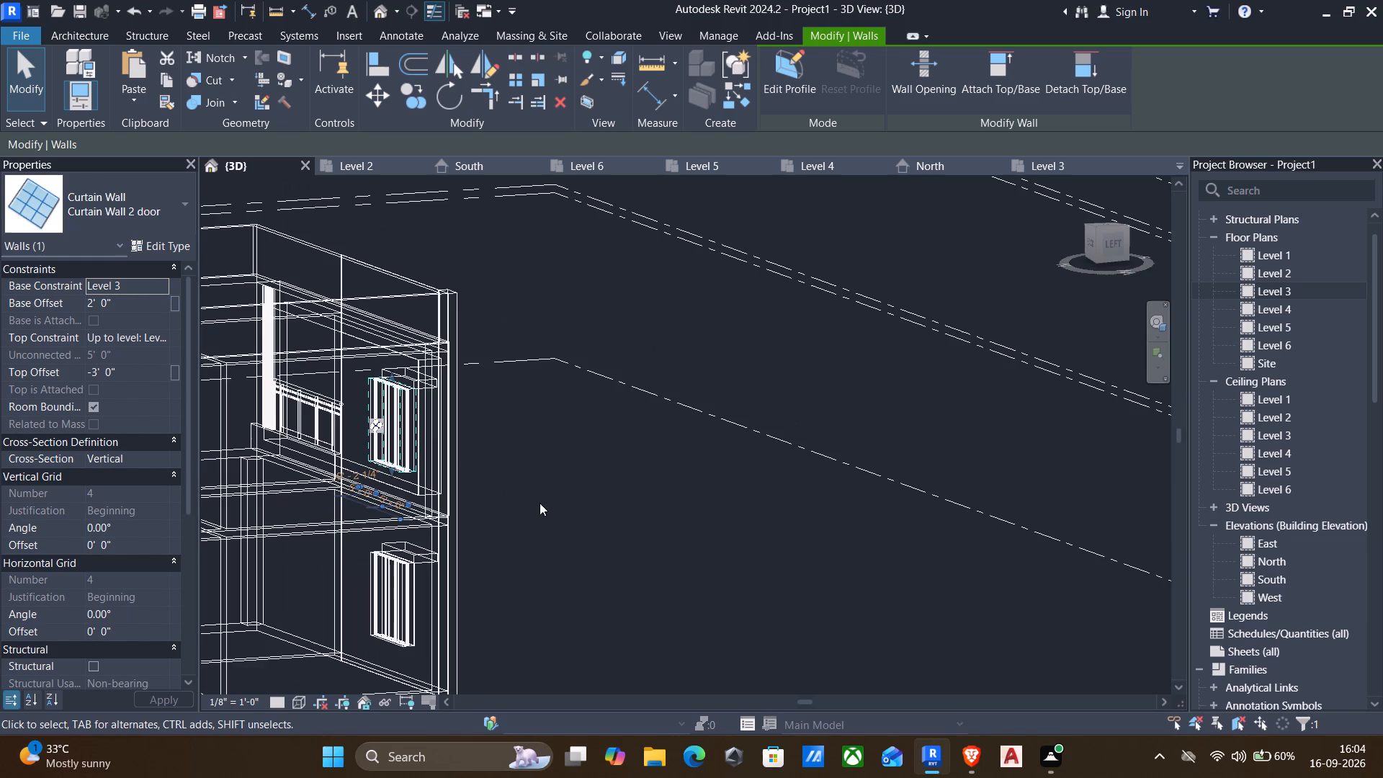
{"action": "middle_click_drag", "start_coordinate": [542, 508], "coordinate": [325, 516], "text": "shift"}
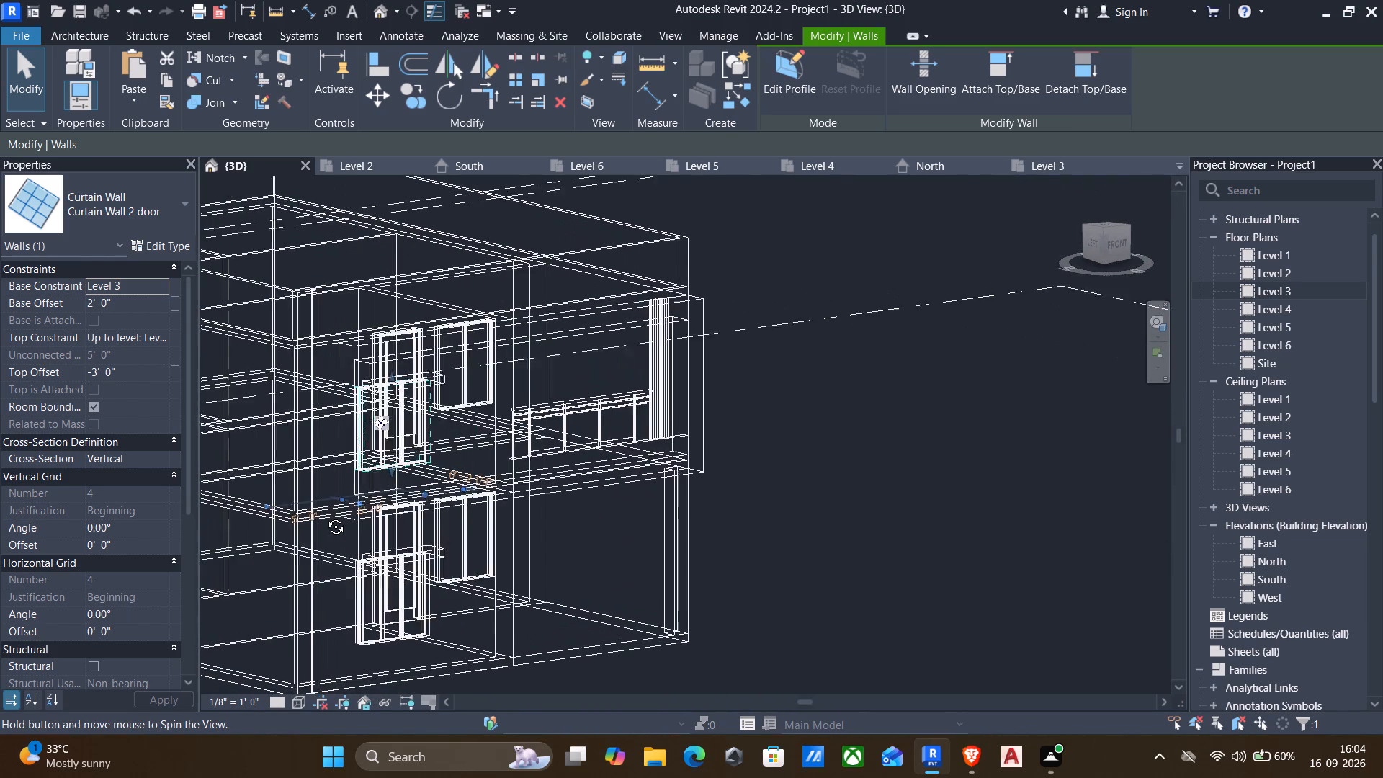
{"action": "middle_click_drag", "start_coordinate": [325, 516], "coordinate": [328, 493], "text": "shift"}
{"action": "middle_click_drag", "start_coordinate": [334, 489], "coordinate": [344, 488], "text": "shift"}
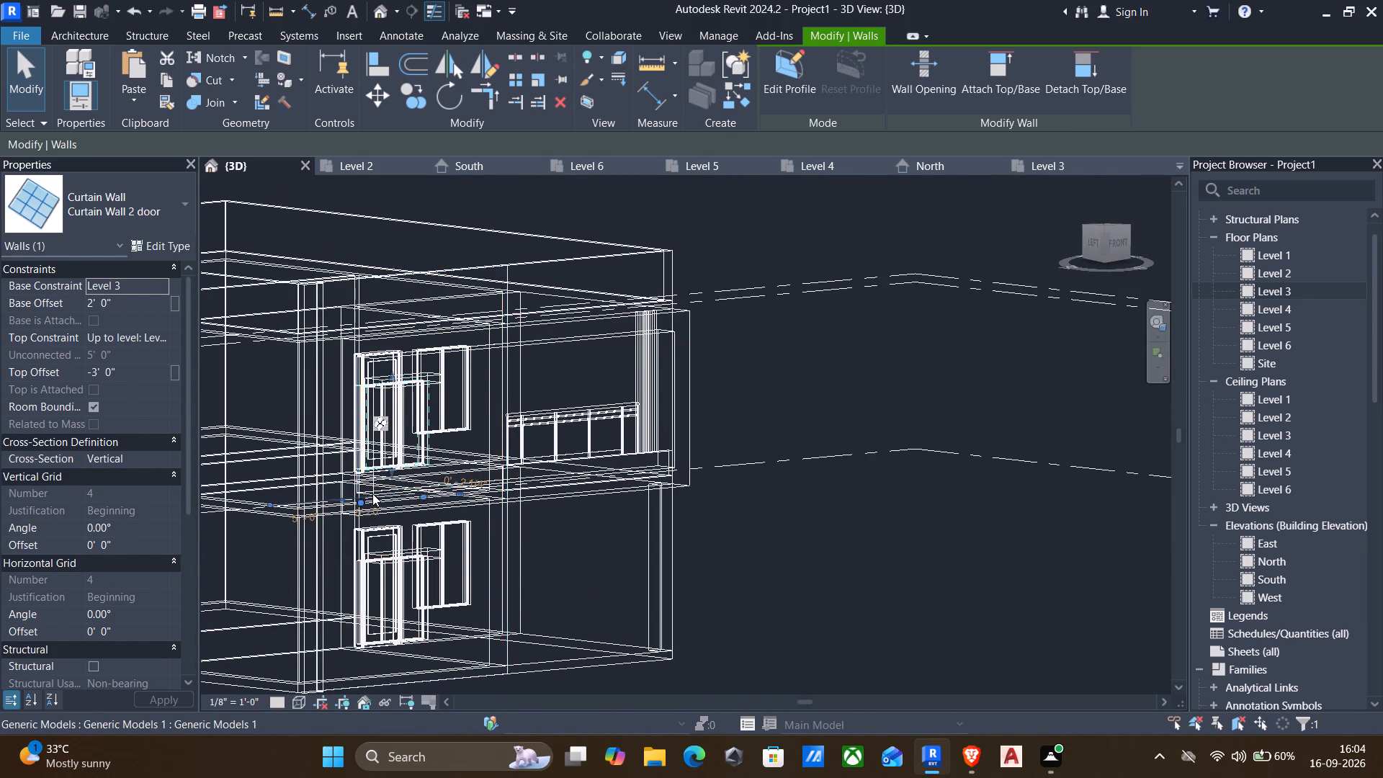
{"action": "scroll", "coordinate": [452, 548], "scroll_direction": "down", "scroll_amount": 2}
{"action": "middle_click_drag", "start_coordinate": [544, 556], "coordinate": [269, 594], "text": "shift"}
{"action": "middle_click_drag", "start_coordinate": [357, 542], "coordinate": [478, 487], "text": "shift"}
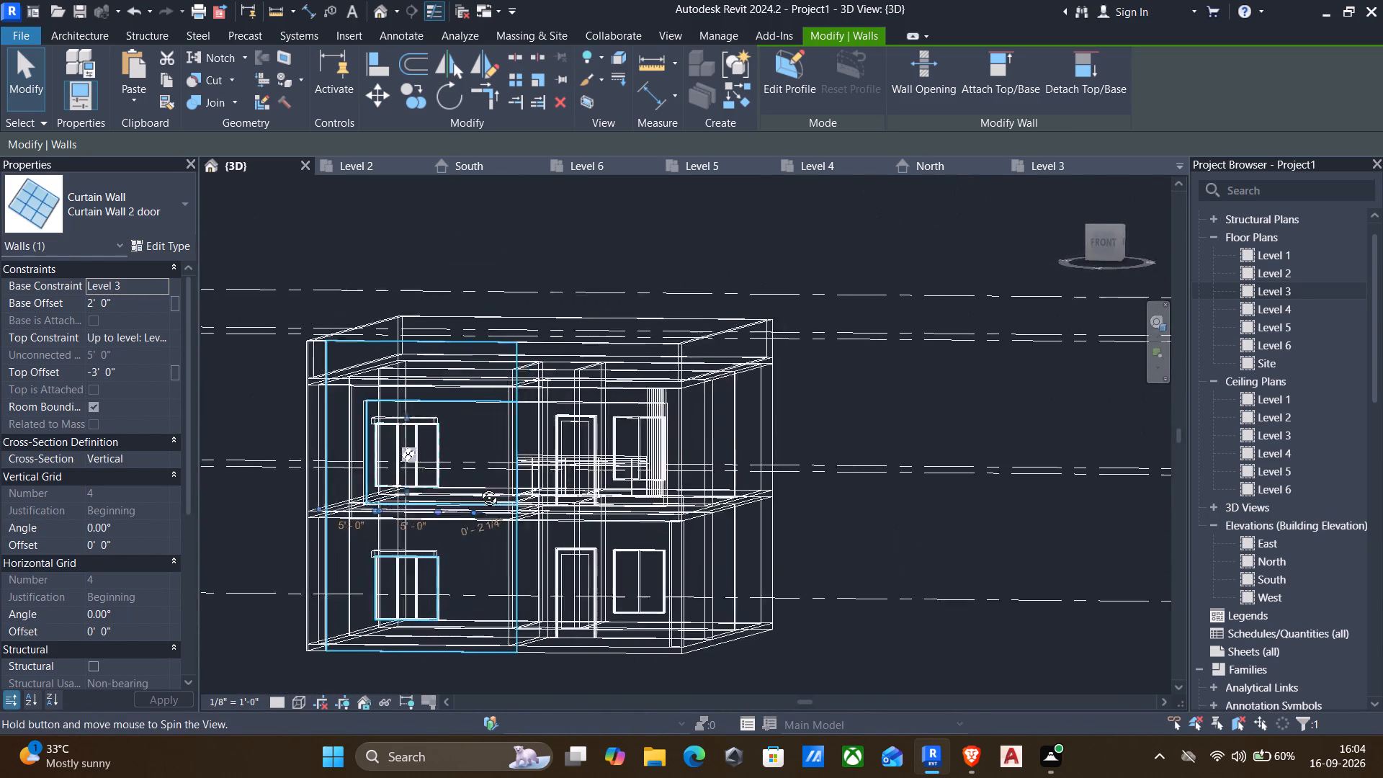
{"action": "middle_click_drag", "start_coordinate": [478, 487], "coordinate": [659, 530], "text": "shift"}
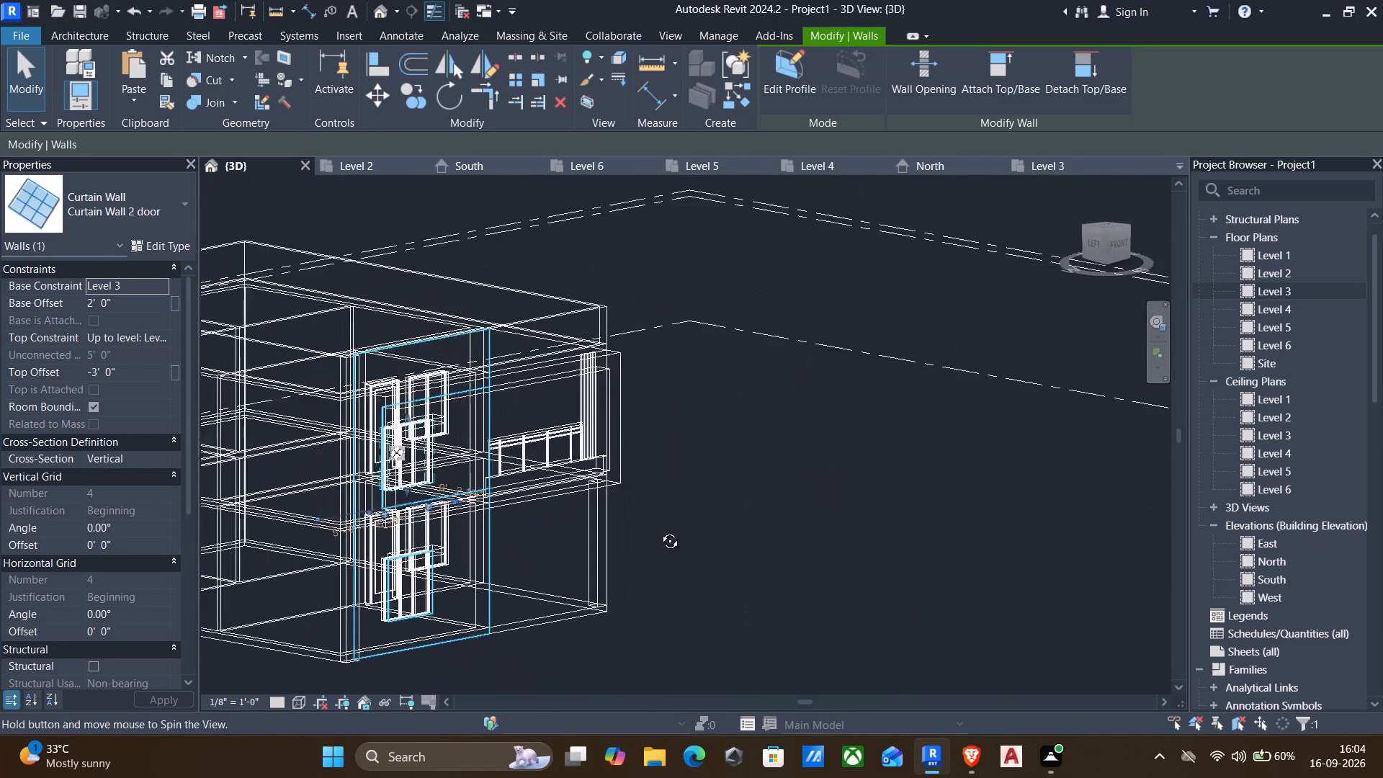
{"action": "middle_click_drag", "start_coordinate": [659, 530], "coordinate": [535, 461], "text": "shift"}
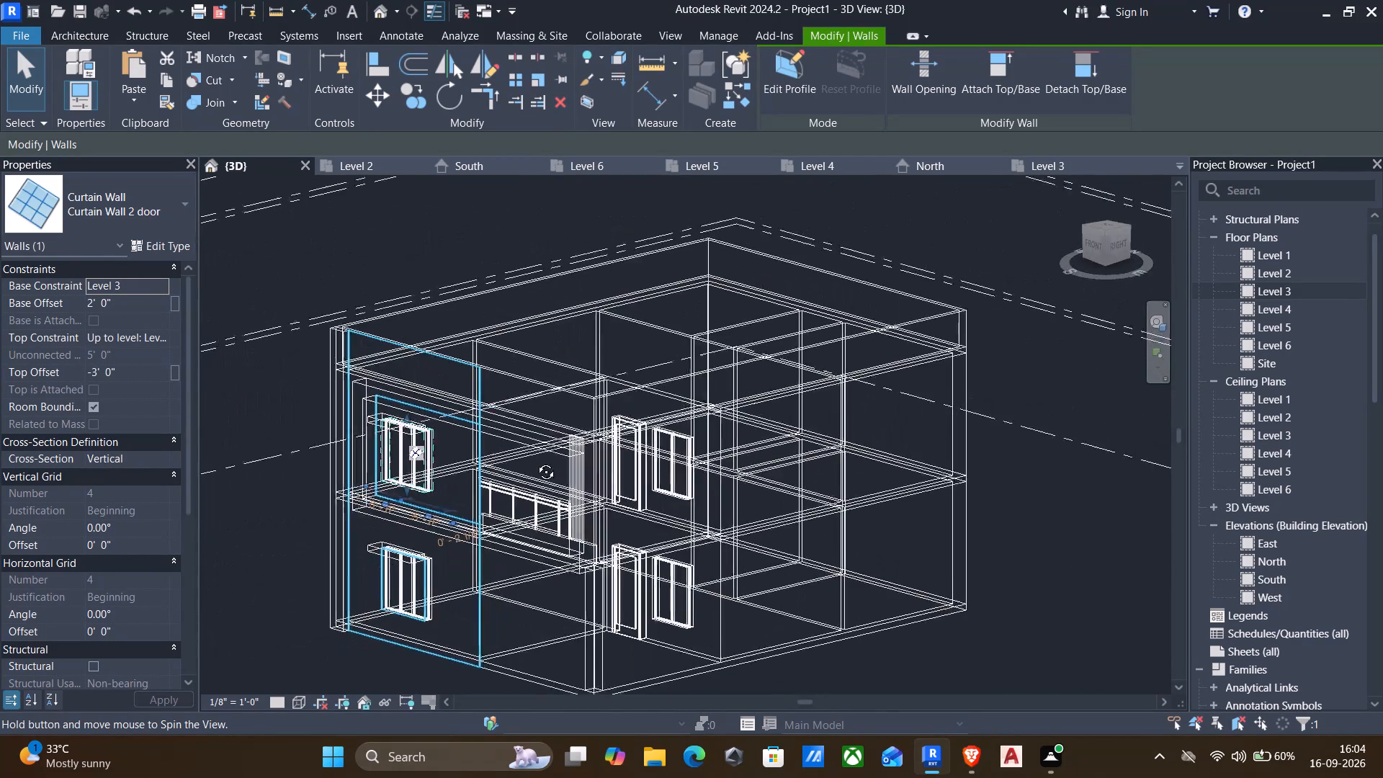
{"action": "middle_click_drag", "start_coordinate": [535, 461], "coordinate": [462, 542], "text": "shift"}
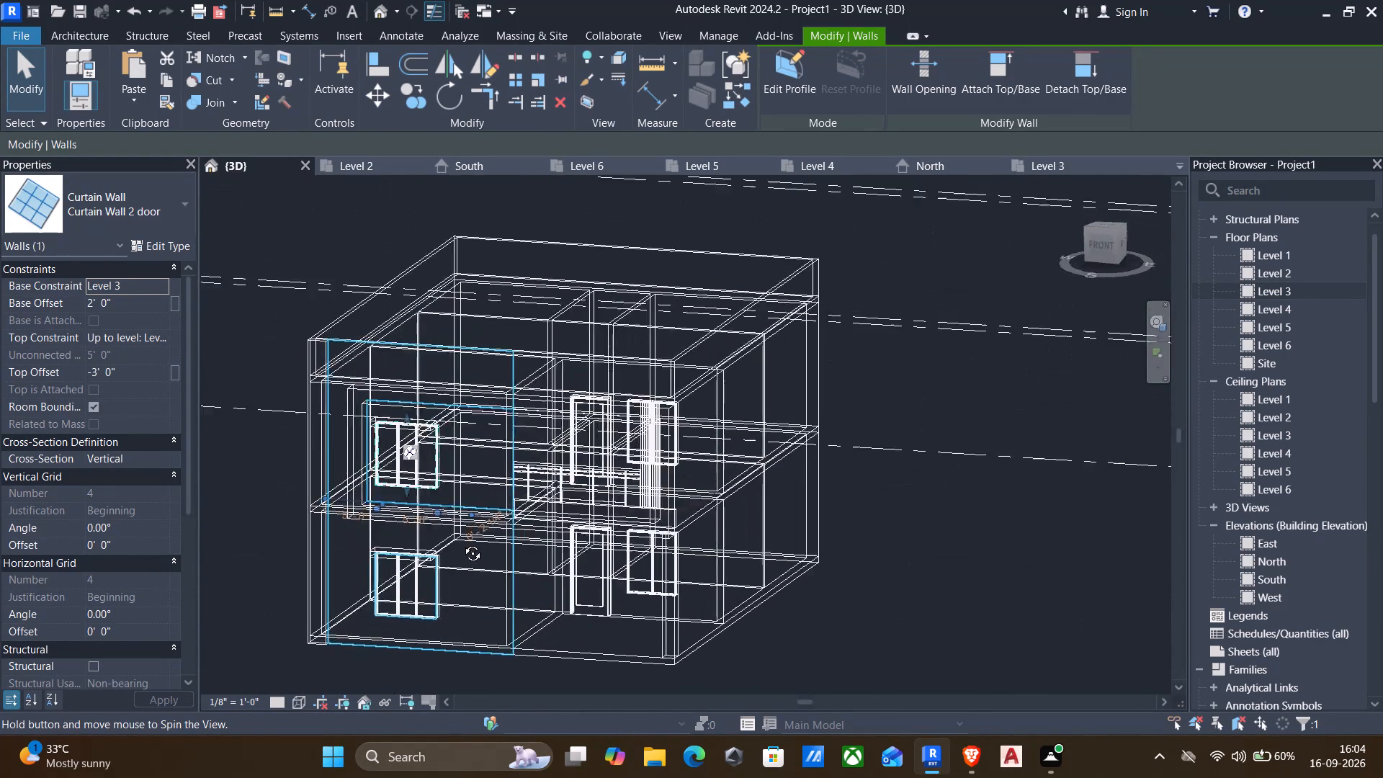
{"action": "middle_click_drag", "start_coordinate": [462, 542], "coordinate": [169, 643], "text": "shift"}
{"action": "left_click_drag", "start_coordinate": [424, 571], "coordinate": [169, 643], "text": "shift"}
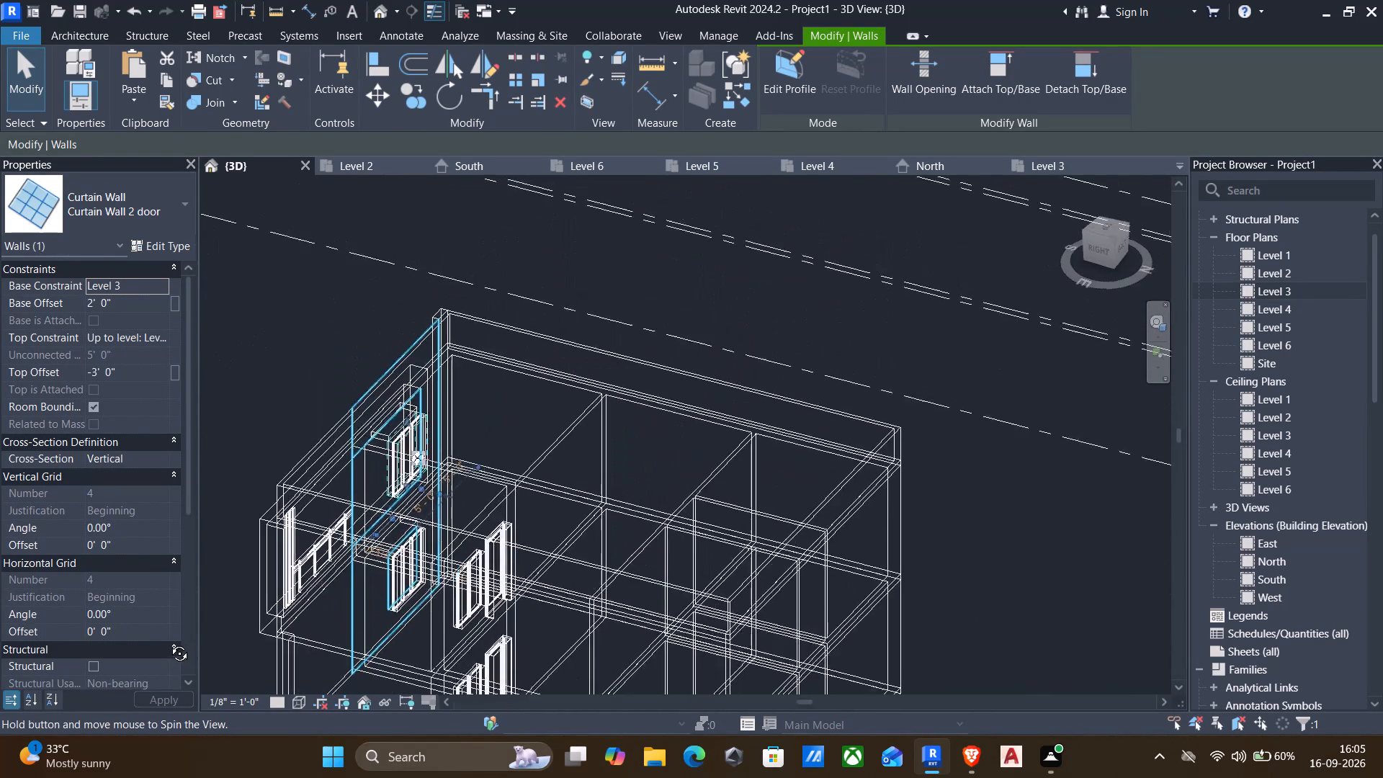
{"action": "left_click_drag", "start_coordinate": [169, 643], "coordinate": [453, 587], "text": "shift"}
{"action": "middle_click_drag", "start_coordinate": [169, 643], "coordinate": [453, 586], "text": "shift"}
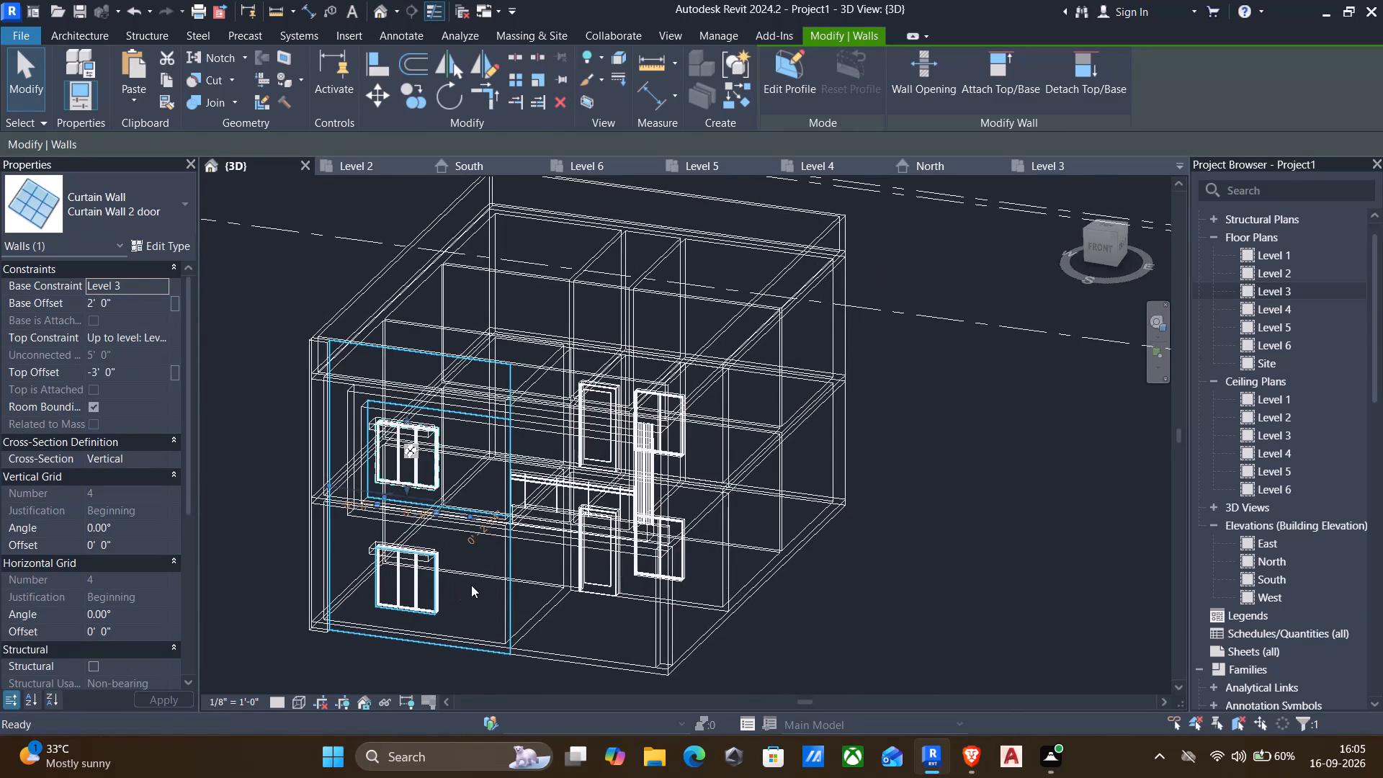
{"action": "key", "text": "Escape"}
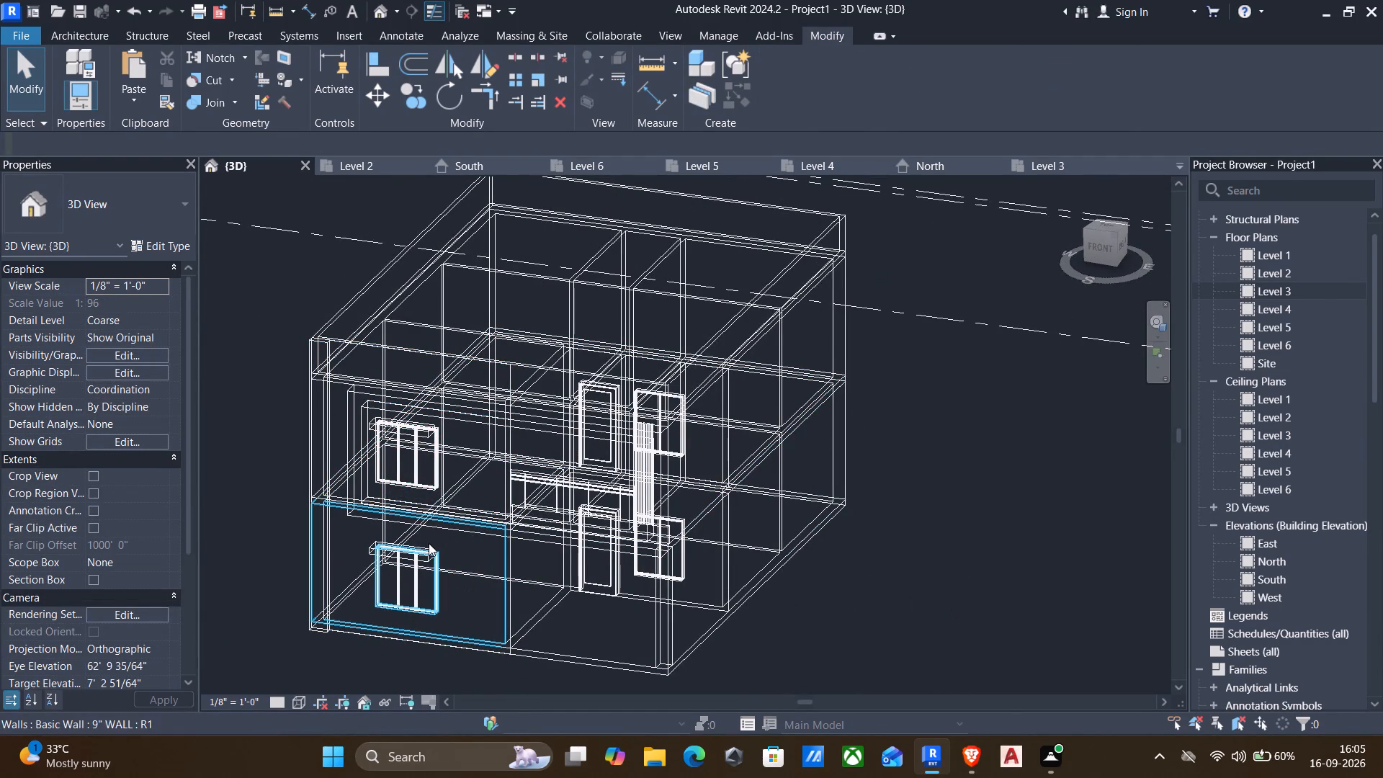
Show the 3D view in the Shaded visual style.
{"action": "left_click", "coordinate": [104, 35]}
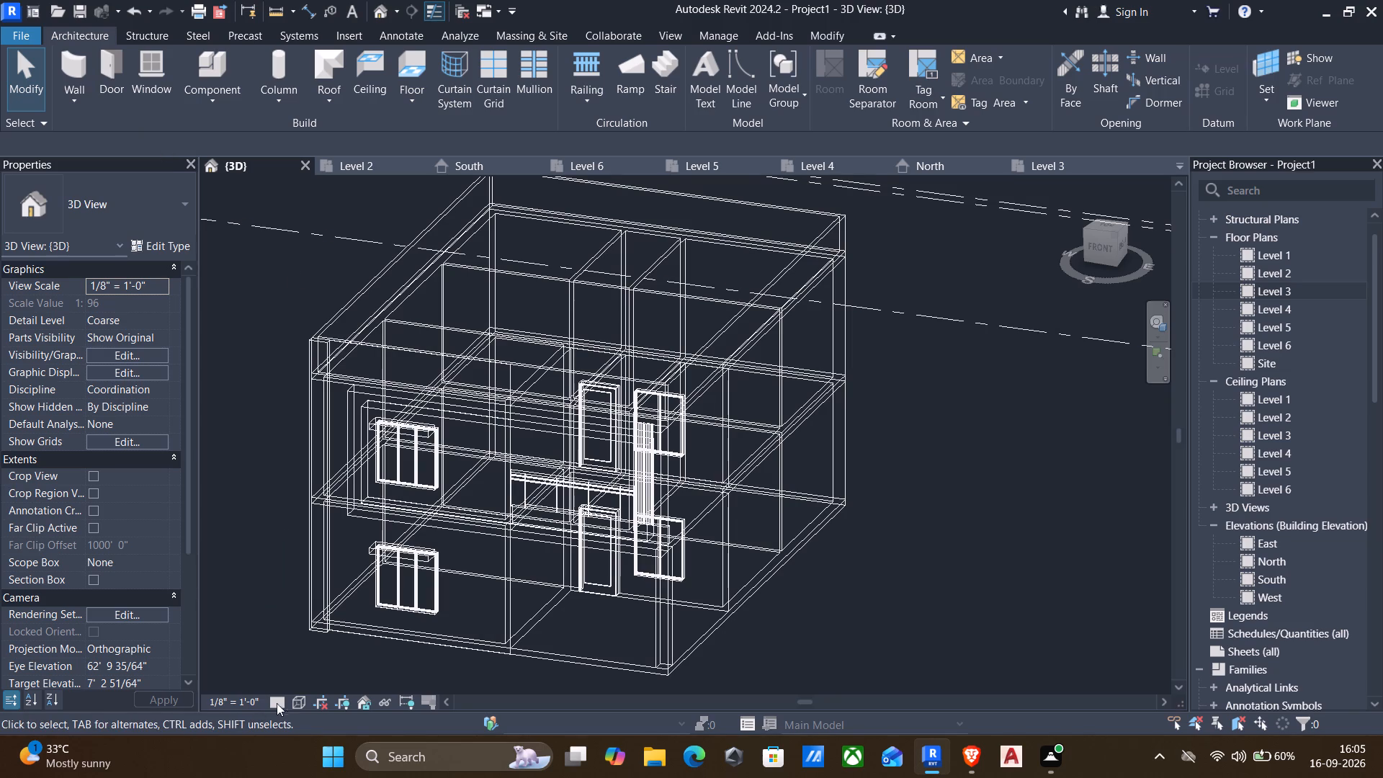
{"action": "left_click", "coordinate": [298, 702]}
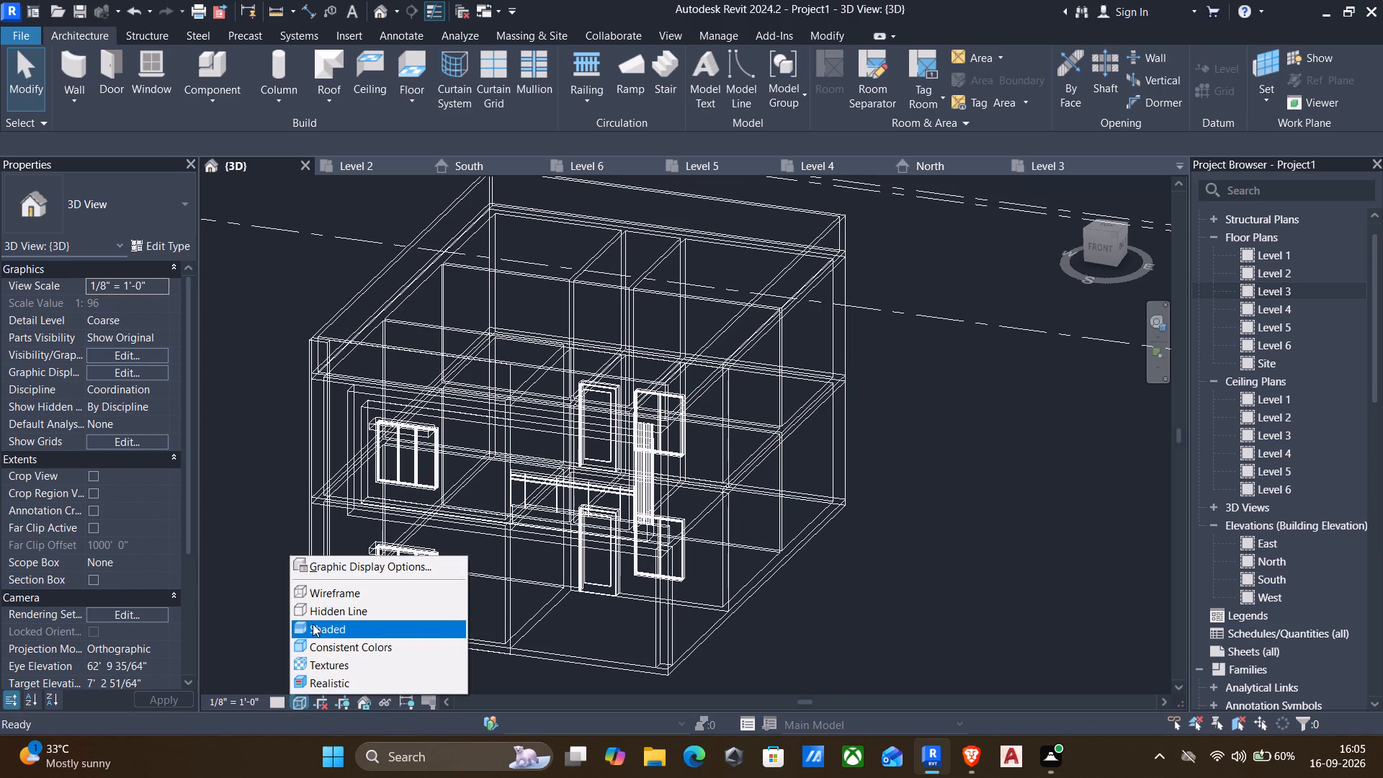
{"action": "left_click", "coordinate": [313, 624]}
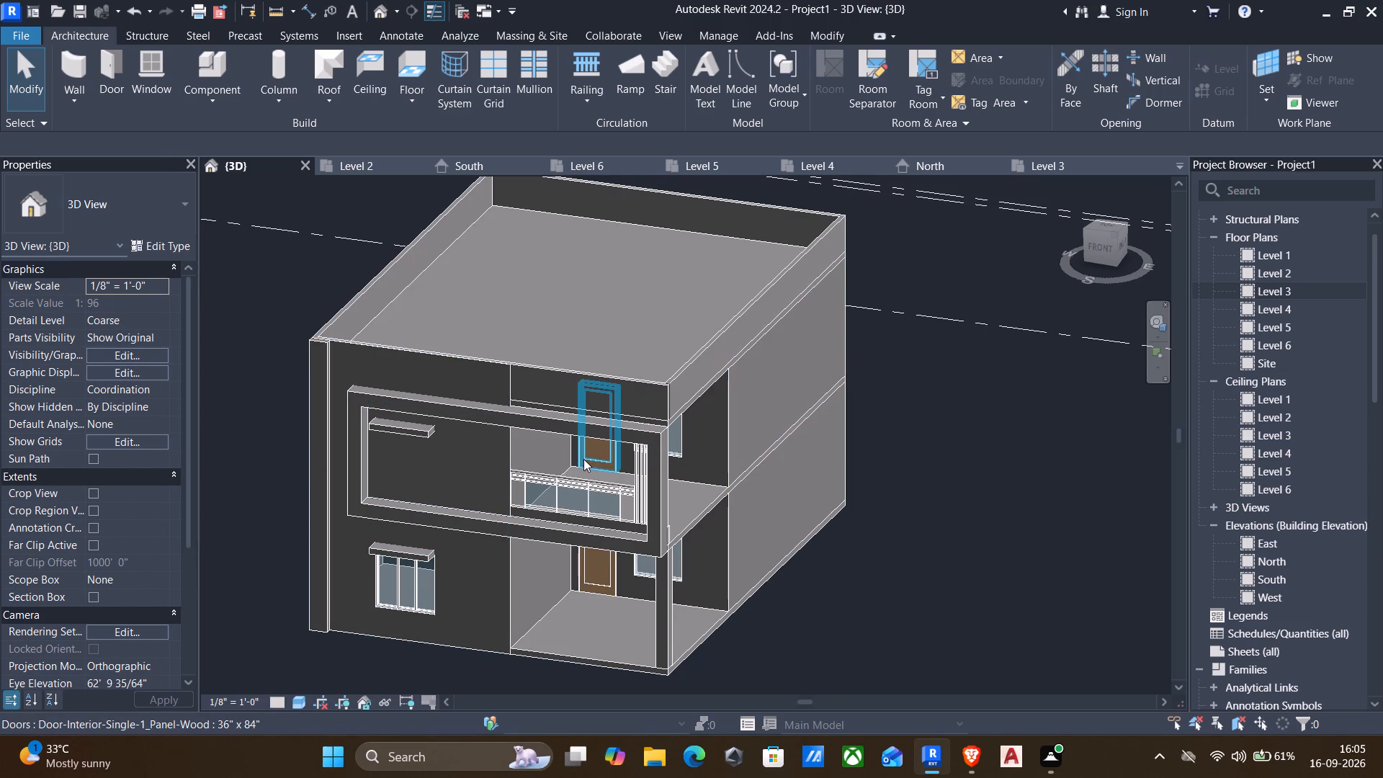
Edit the front cladding model in place and assign the Door - Frame material to the panel extrusion inside the balcony frame.
{"action": "left_click", "coordinate": [505, 448]}
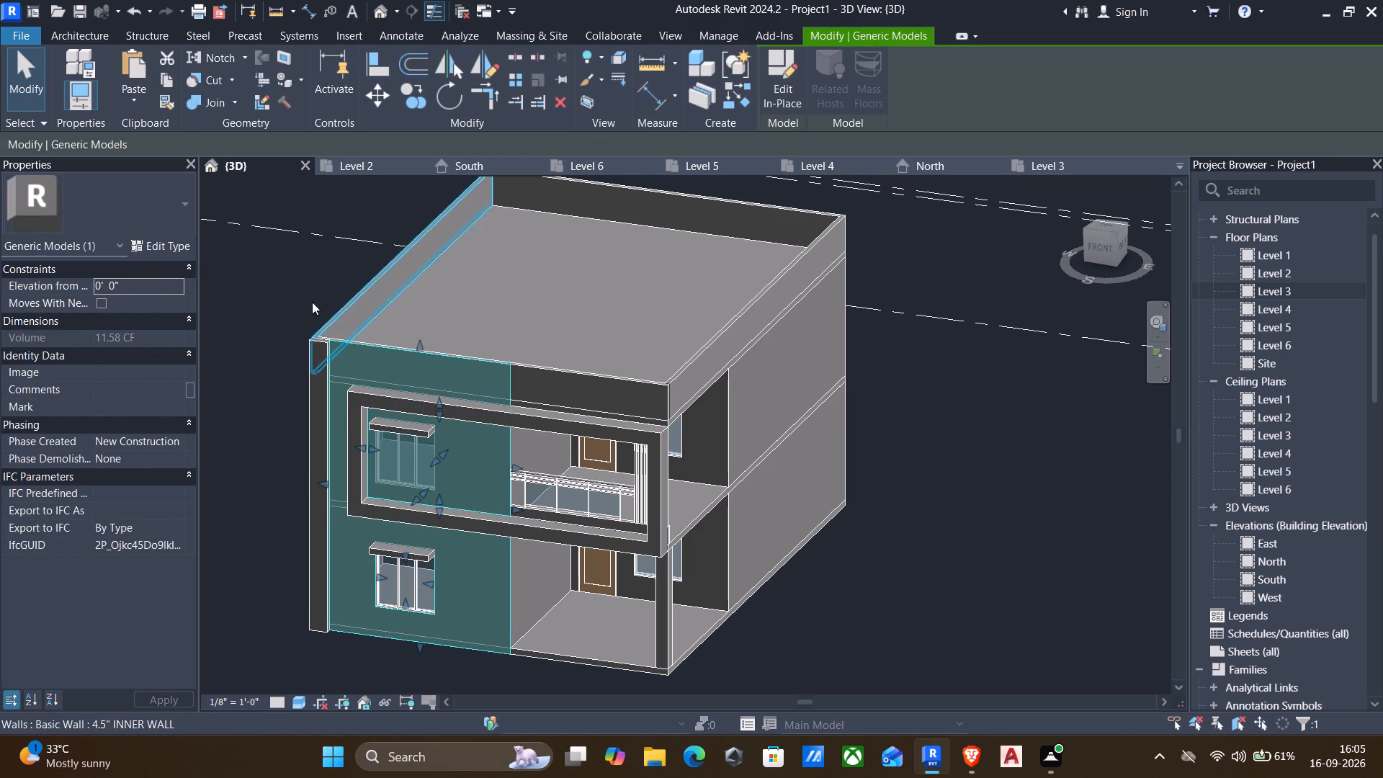
{"action": "left_click", "coordinate": [784, 69]}
{"action": "left_click", "coordinate": [503, 465]}
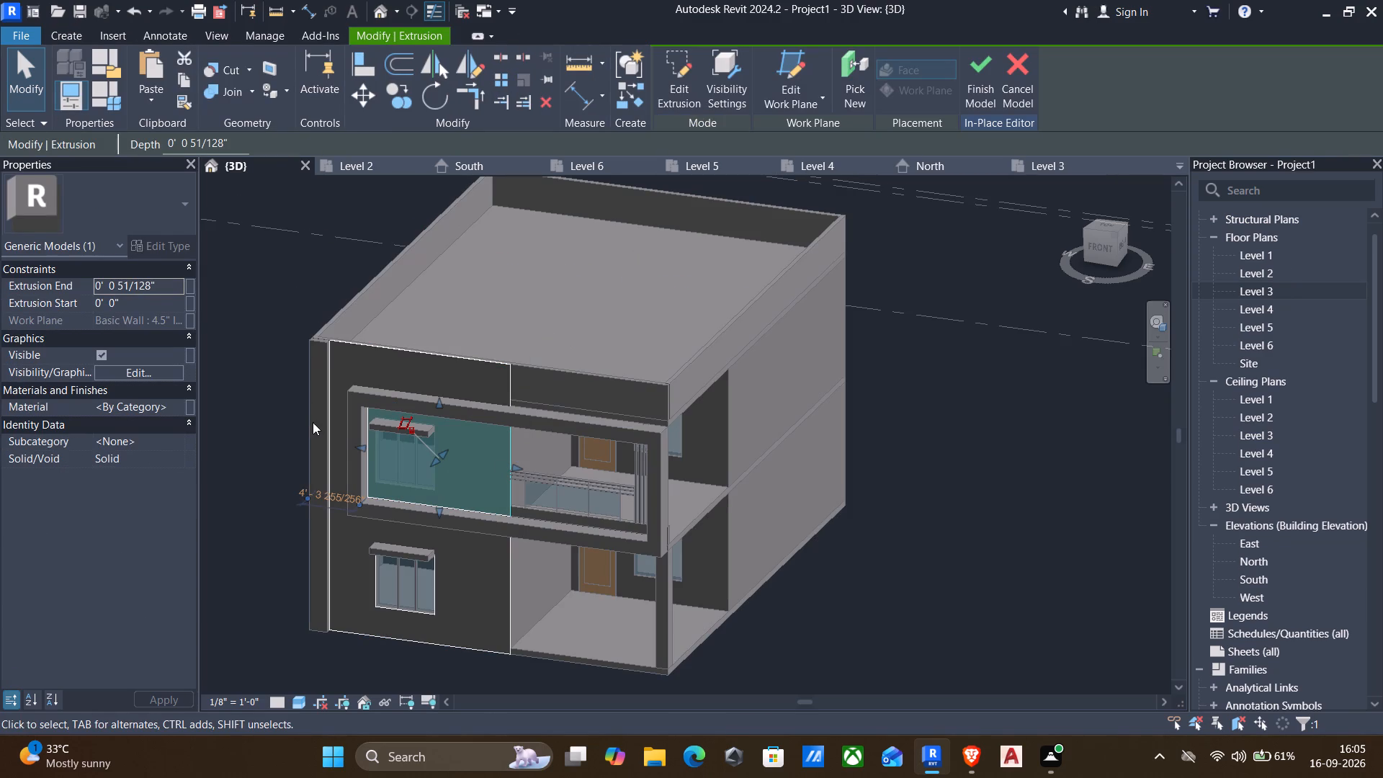
{"action": "left_click", "coordinate": [176, 408]}
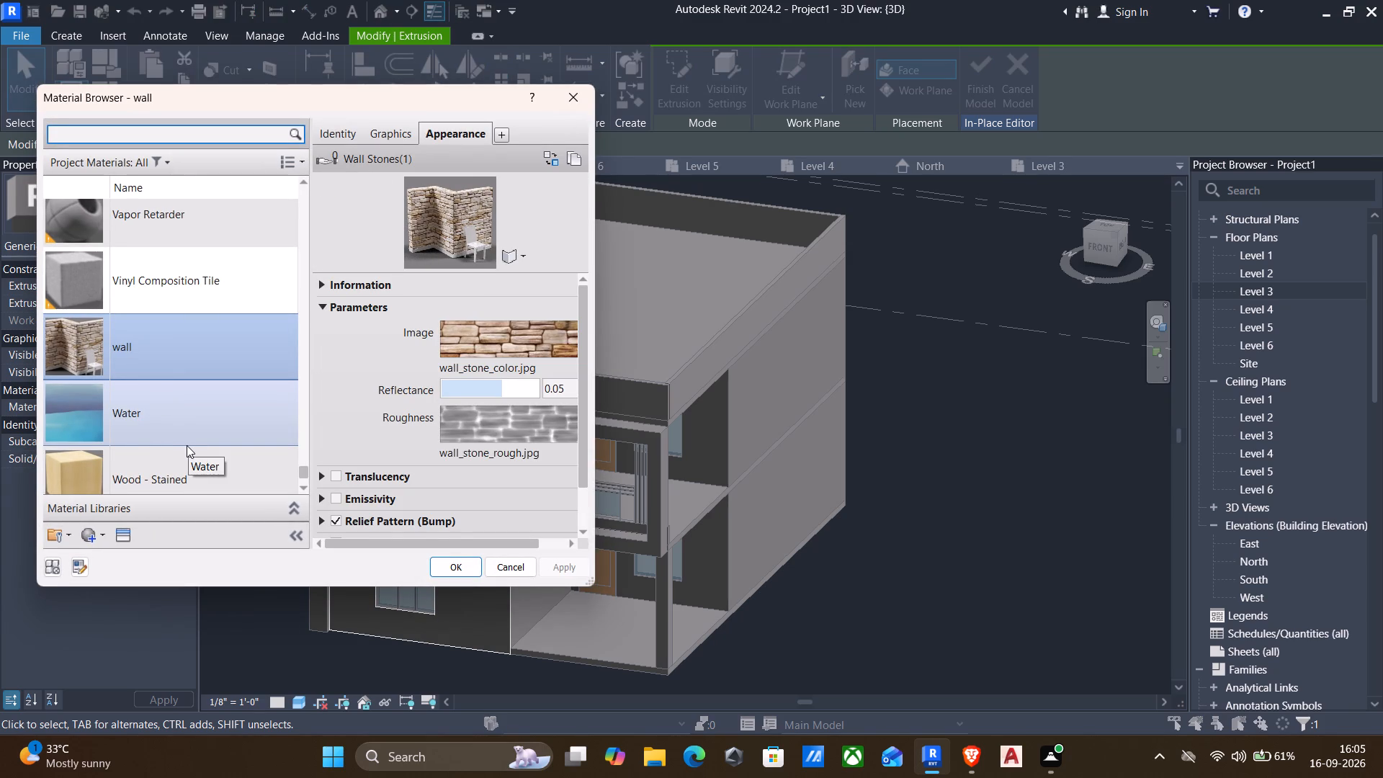
{"action": "scroll", "coordinate": [187, 445], "scroll_direction": "down", "scroll_amount": 2}
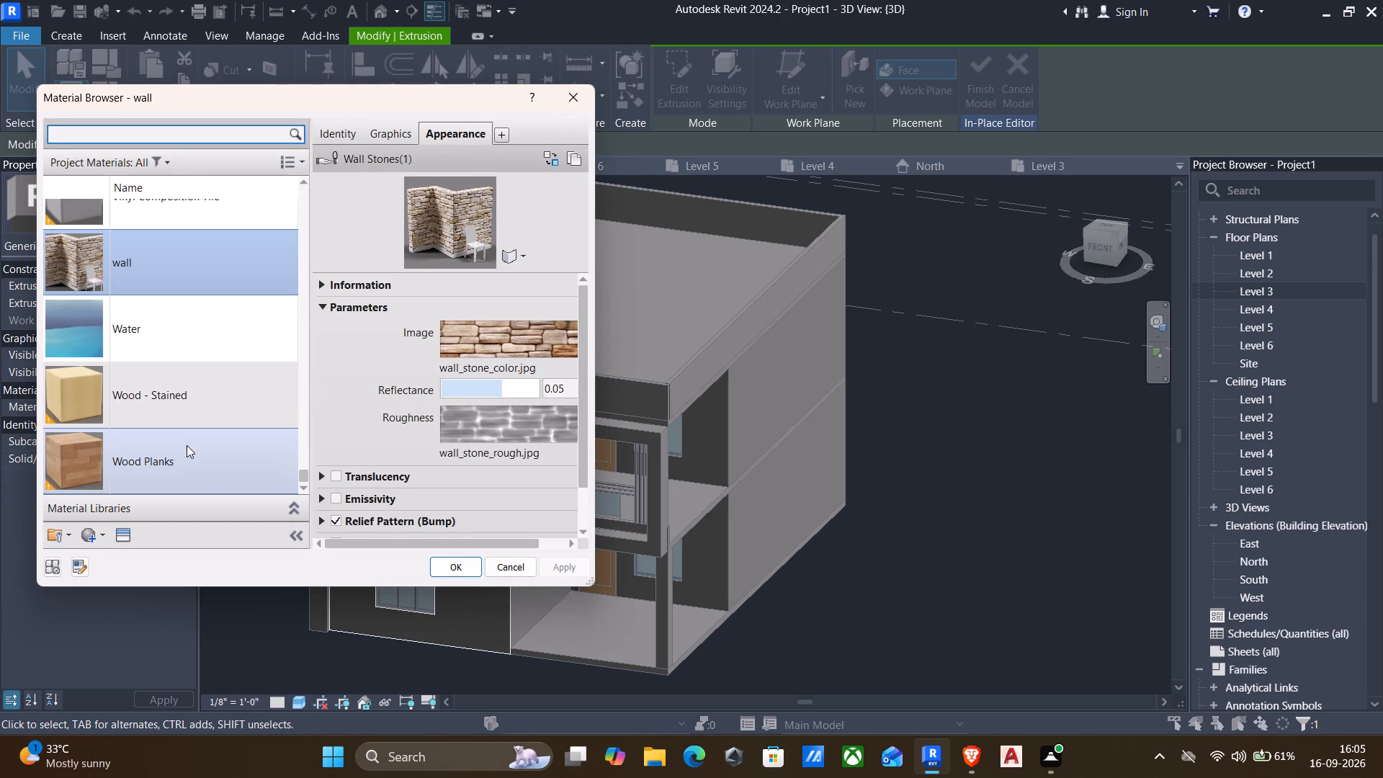
{"action": "scroll", "coordinate": [187, 445], "scroll_direction": "down", "scroll_amount": 2}
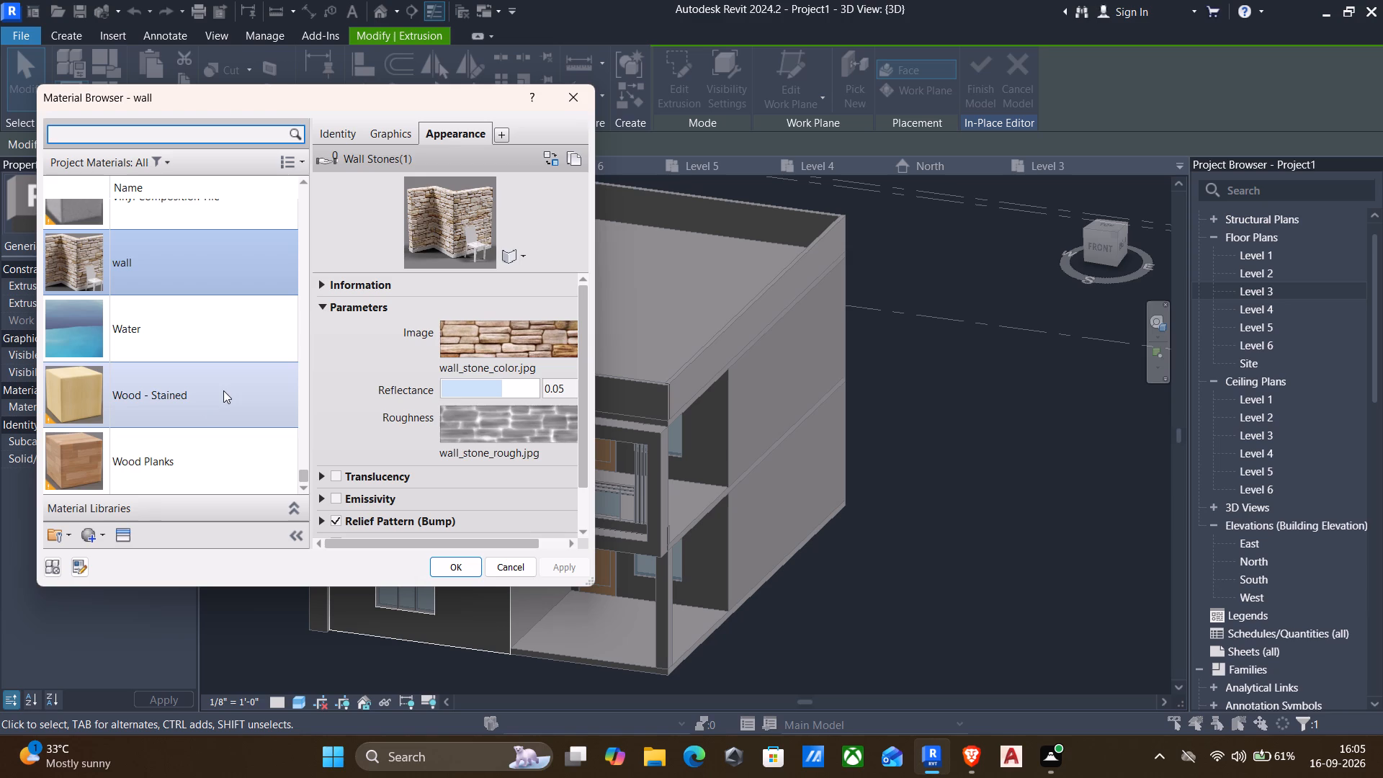
{"action": "scroll", "coordinate": [207, 434], "scroll_direction": "down", "scroll_amount": 3}
{"action": "scroll", "coordinate": [215, 409], "scroll_direction": "up", "scroll_amount": 13}
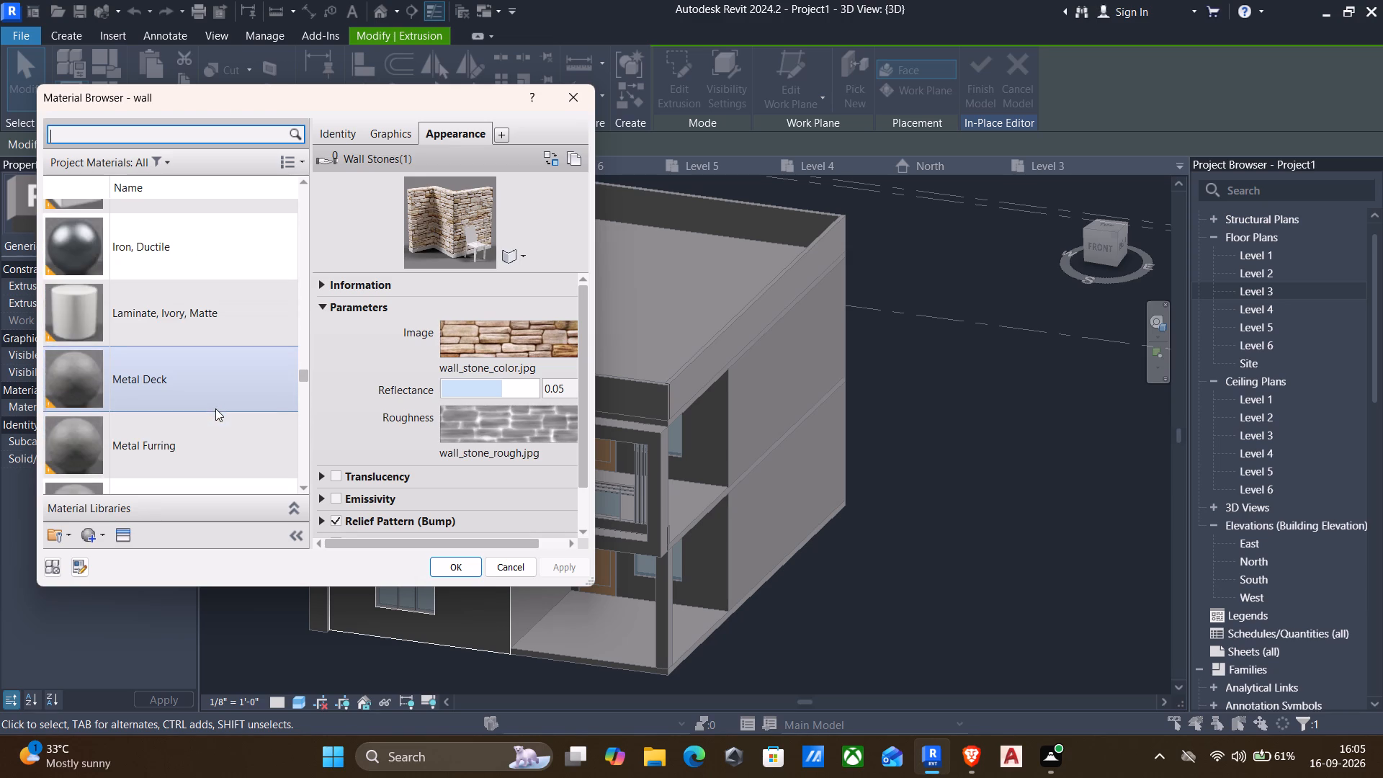
{"action": "scroll", "coordinate": [215, 408], "scroll_direction": "up", "scroll_amount": 4}
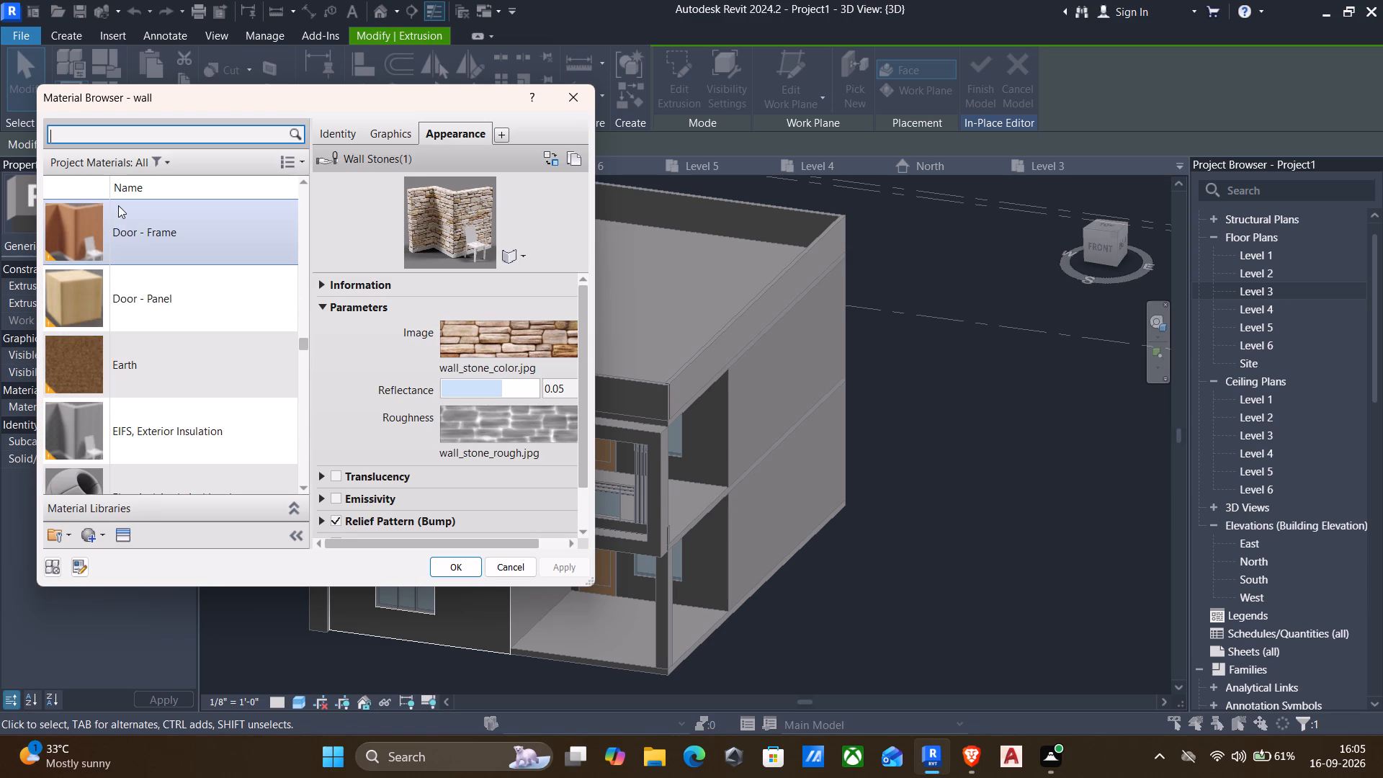
{"action": "left_click_drag", "start_coordinate": [120, 238], "coordinate": [120, 248]}
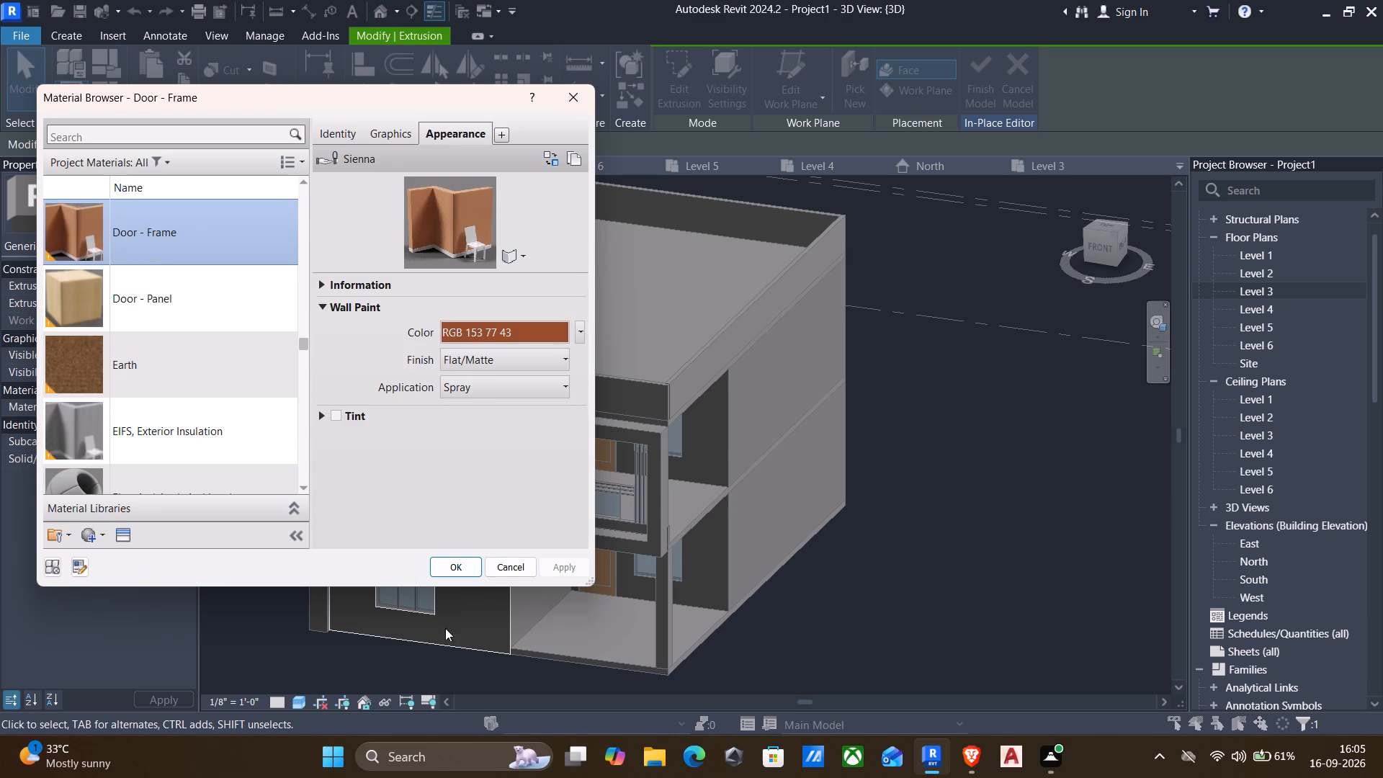
{"action": "left_click", "coordinate": [442, 563]}
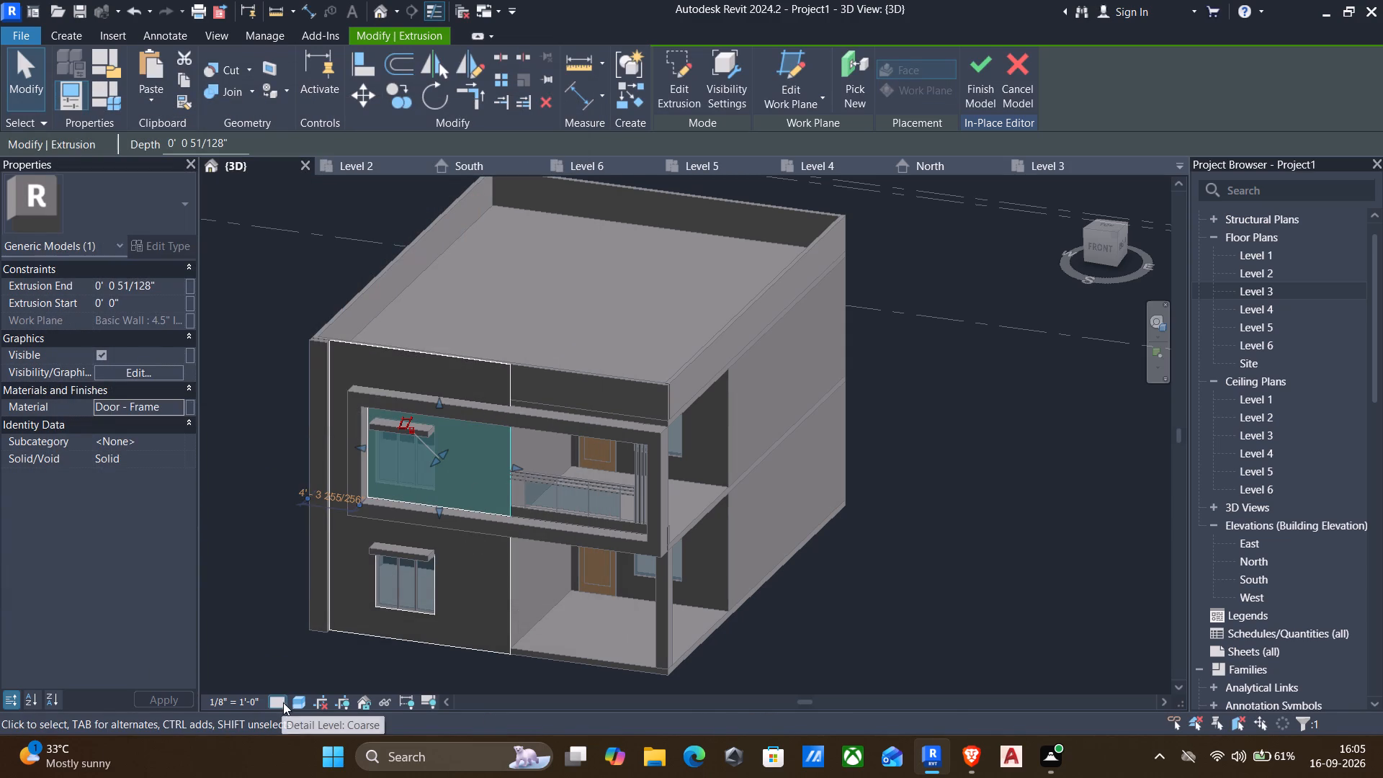
{"action": "key", "text": "Escape"}
Examine the panel beside the balcony railing from the front and the corner, and finish the in-place model.
{"action": "middle_click_drag", "start_coordinate": [346, 569], "coordinate": [357, 564], "text": "shift"}
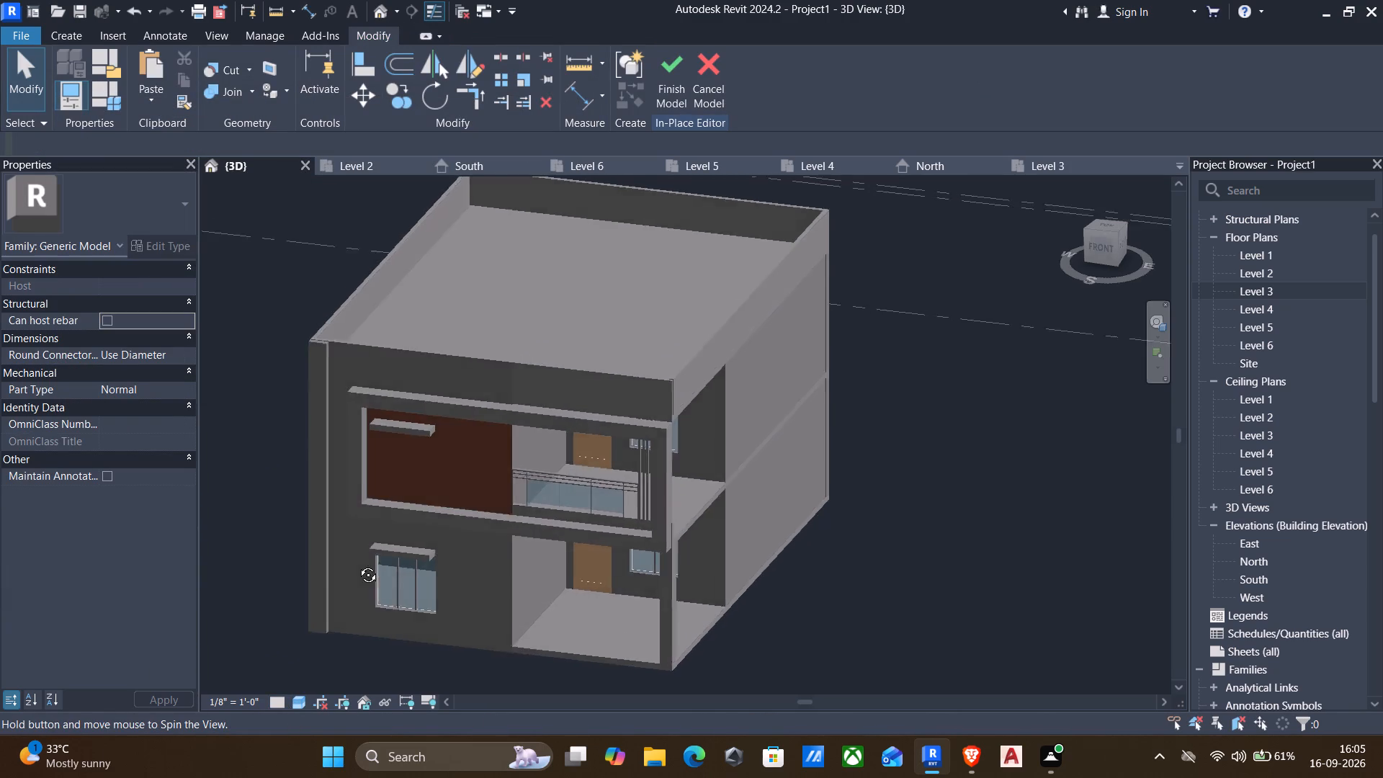
{"action": "middle_click_drag", "start_coordinate": [357, 564], "coordinate": [392, 474], "text": "shift"}
{"action": "scroll", "coordinate": [707, 501], "scroll_direction": "up", "scroll_amount": 3}
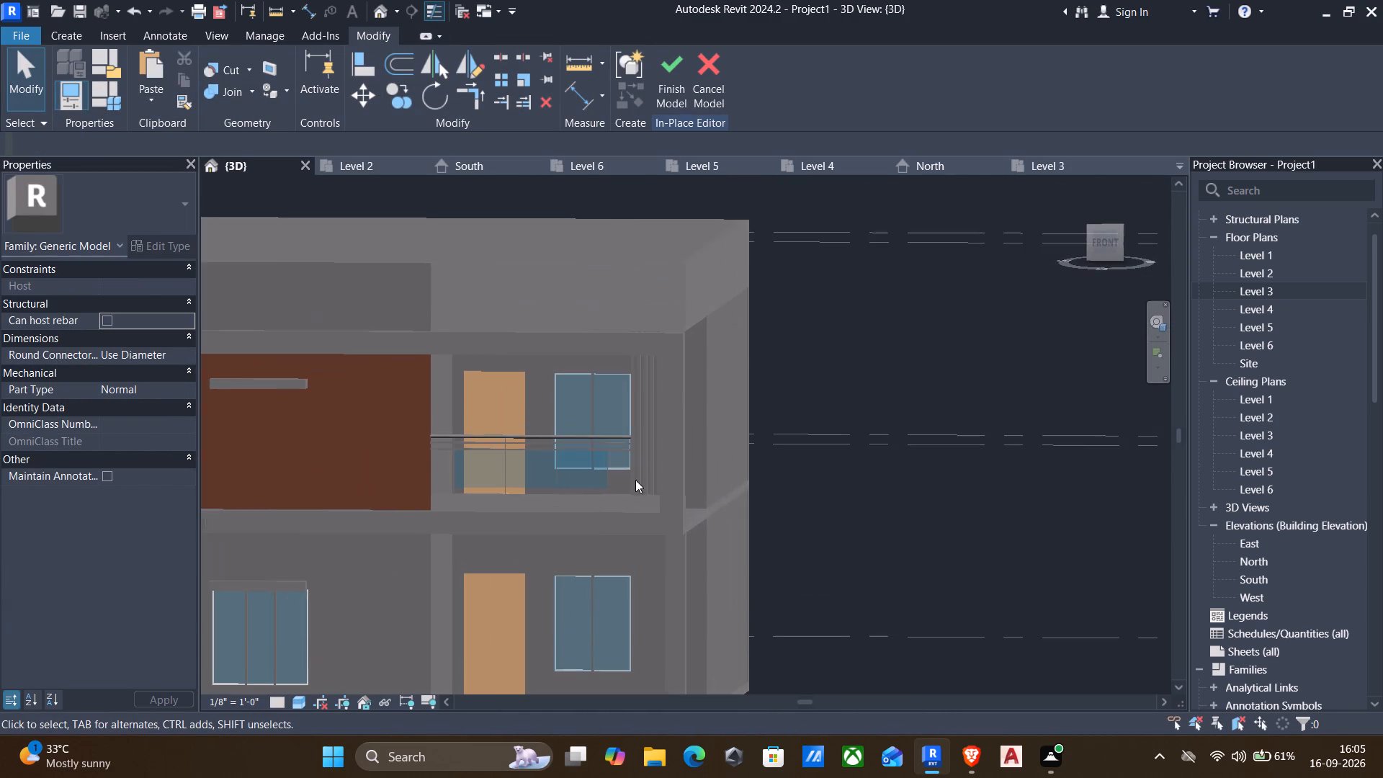
{"action": "scroll", "coordinate": [243, 426], "scroll_direction": "up", "scroll_amount": 4}
{"action": "scroll", "coordinate": [431, 454], "scroll_direction": "up", "scroll_amount": 5}
{"action": "middle_click_drag", "start_coordinate": [583, 449], "coordinate": [452, 522], "text": "shift"}
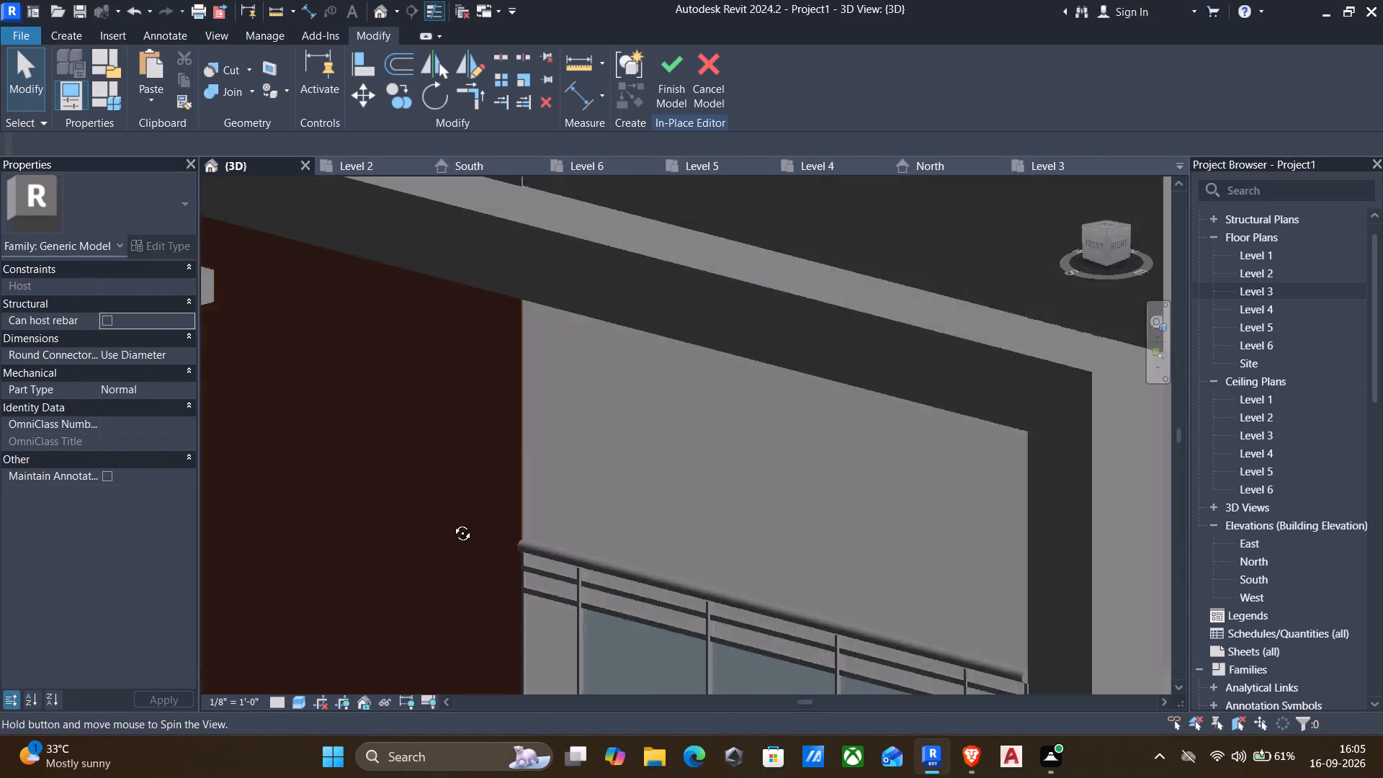
{"action": "middle_click_drag", "start_coordinate": [452, 522], "coordinate": [519, 491], "text": "shift"}
{"action": "scroll", "coordinate": [519, 491], "scroll_direction": "down", "scroll_amount": 11, "text": "shift"}
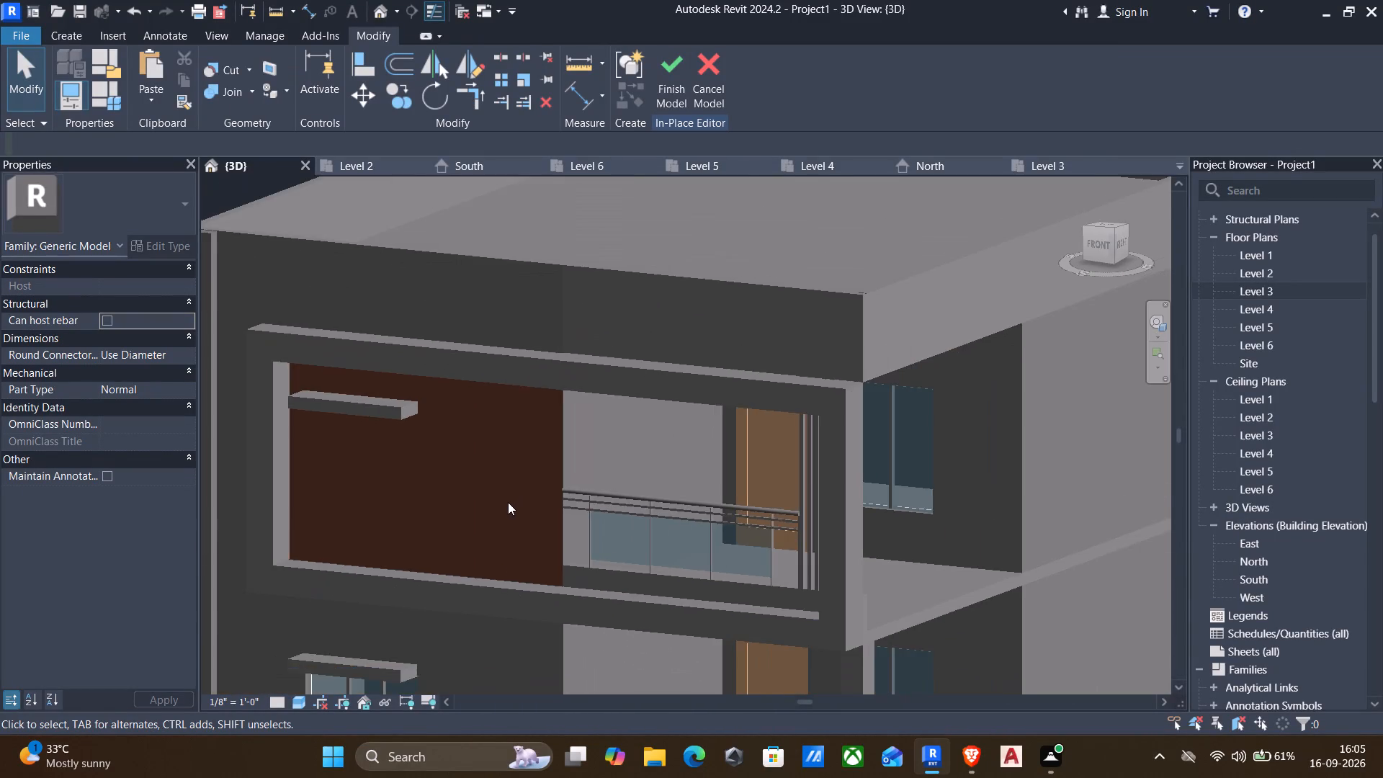
{"action": "middle_click_drag", "start_coordinate": [508, 505], "coordinate": [565, 509]}
{"action": "left_click", "coordinate": [679, 81]}
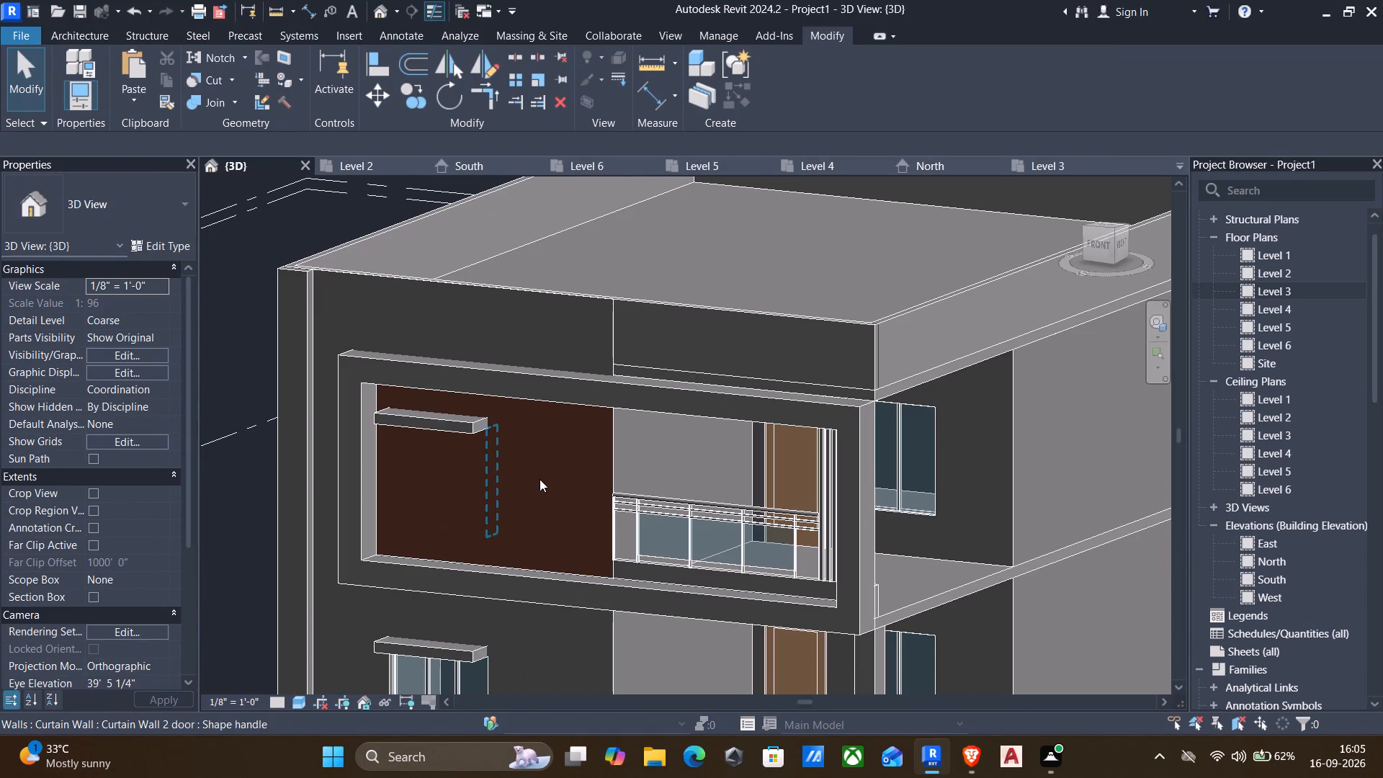
Edit the front cladding model in place and start a void extrusion with the panel extrusion inside the balcony frame as its work plane.
{"action": "left_click", "coordinate": [612, 457]}
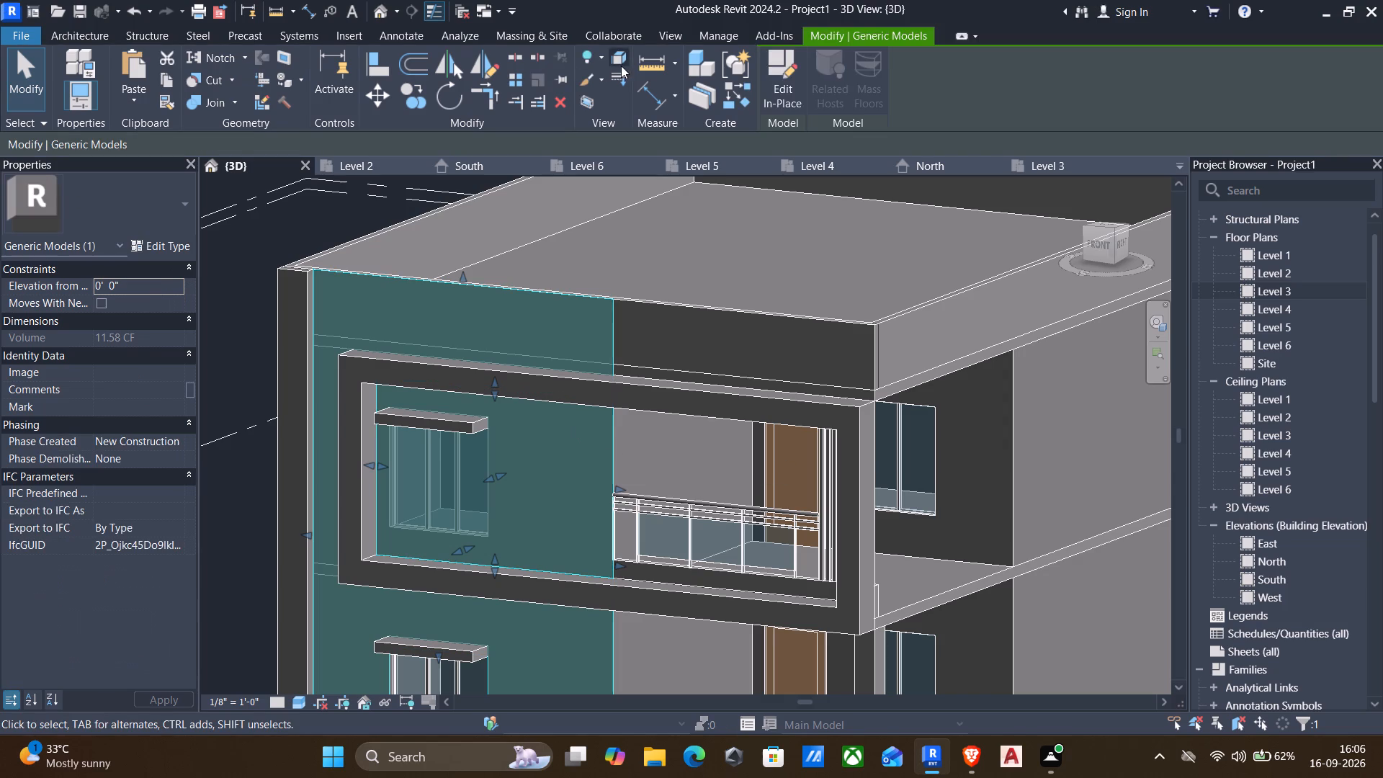
{"action": "left_click", "coordinate": [782, 86]}
{"action": "left_click", "coordinate": [56, 36]}
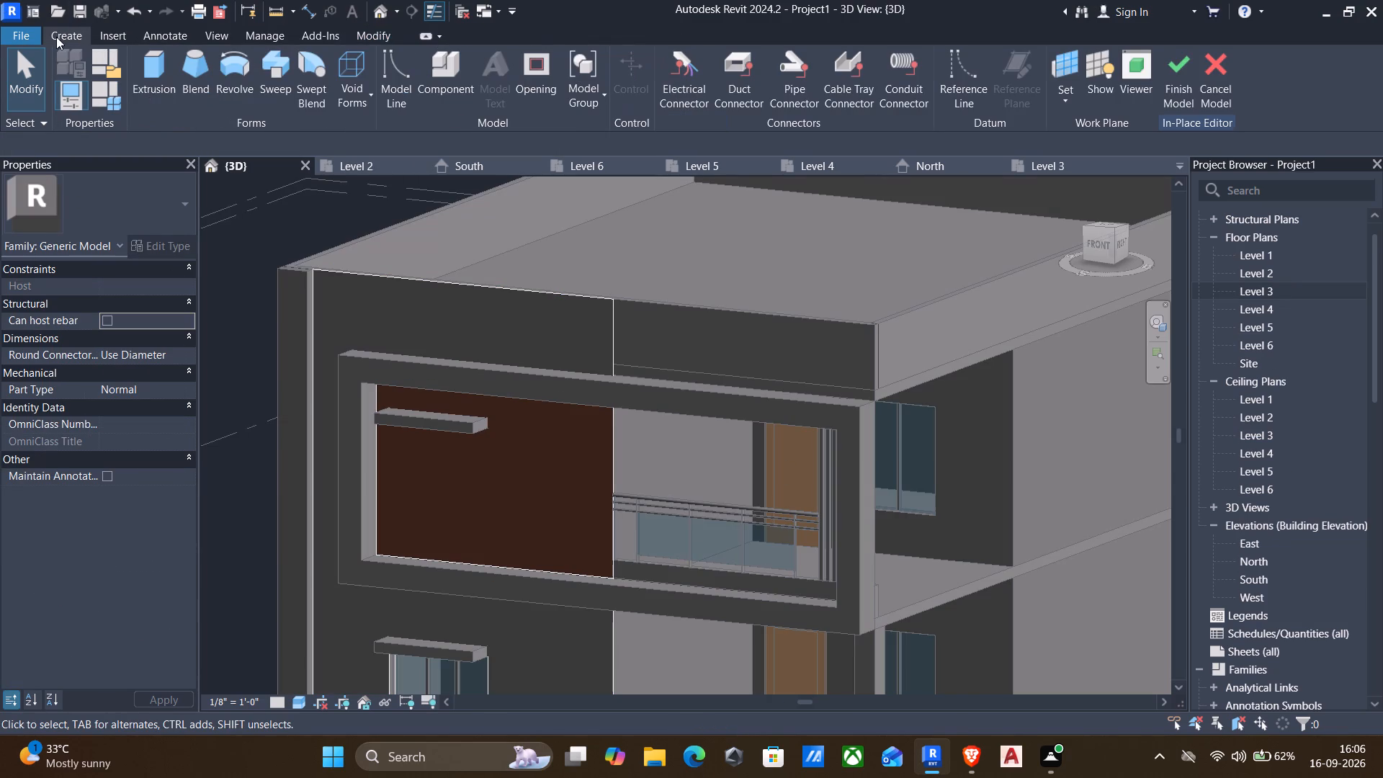
{"action": "left_click", "coordinate": [347, 91]}
{"action": "left_click", "coordinate": [372, 129]}
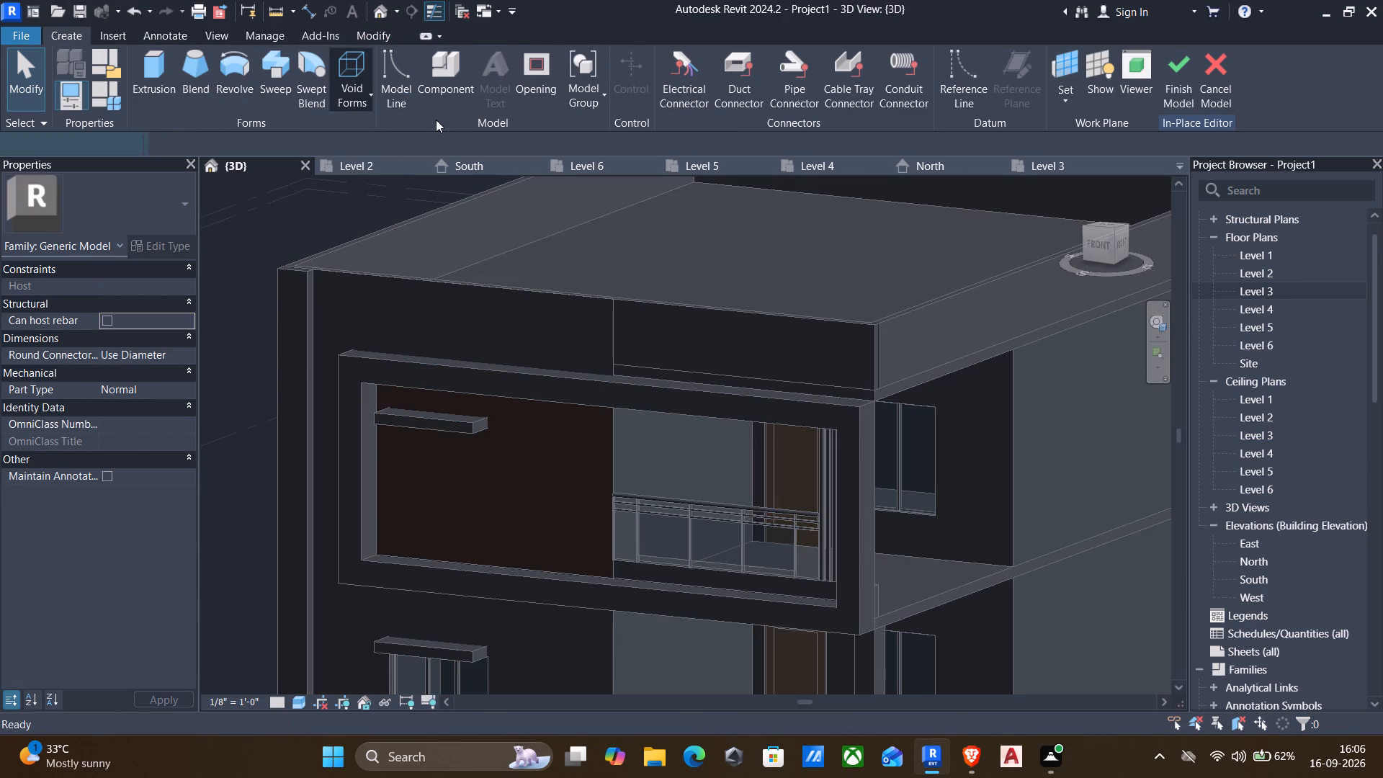
{"action": "left_click", "coordinate": [823, 106]}
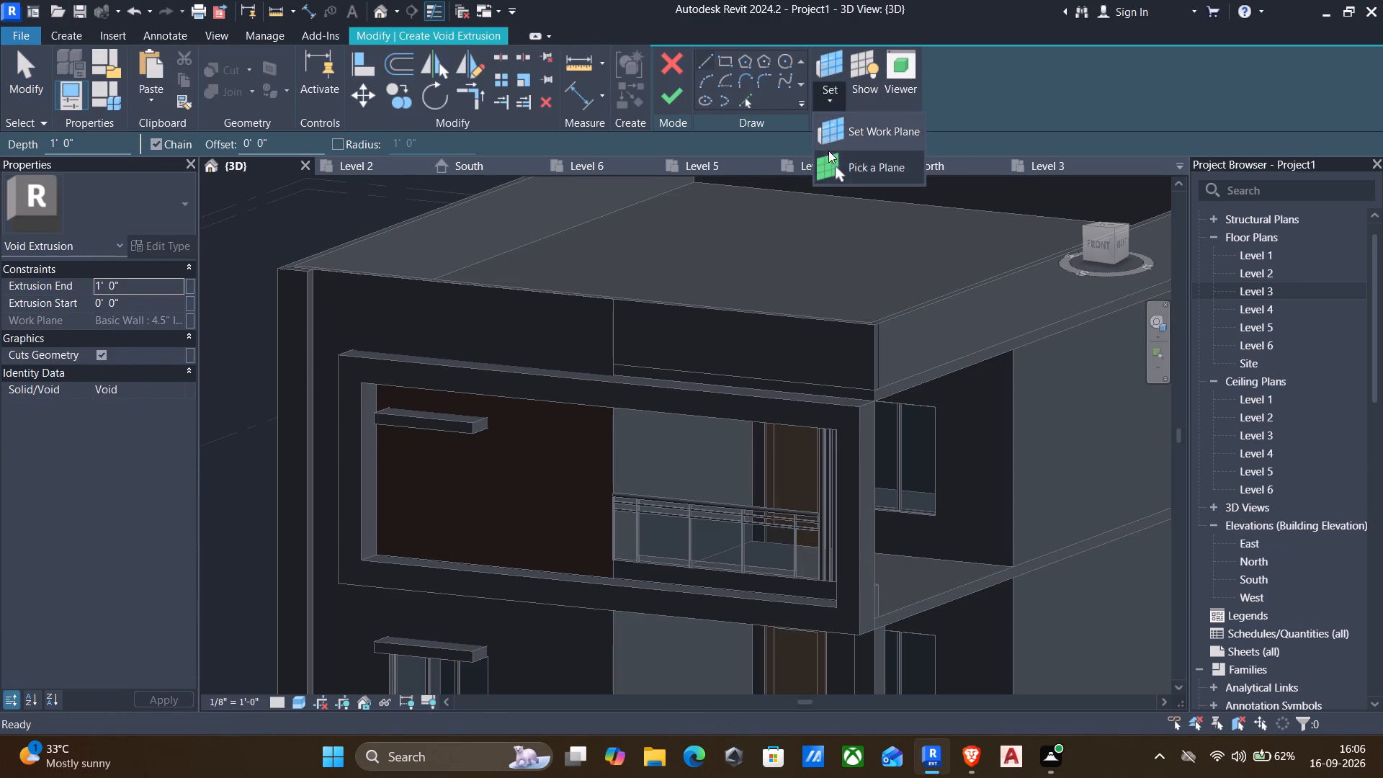
{"action": "left_click", "coordinate": [833, 163]}
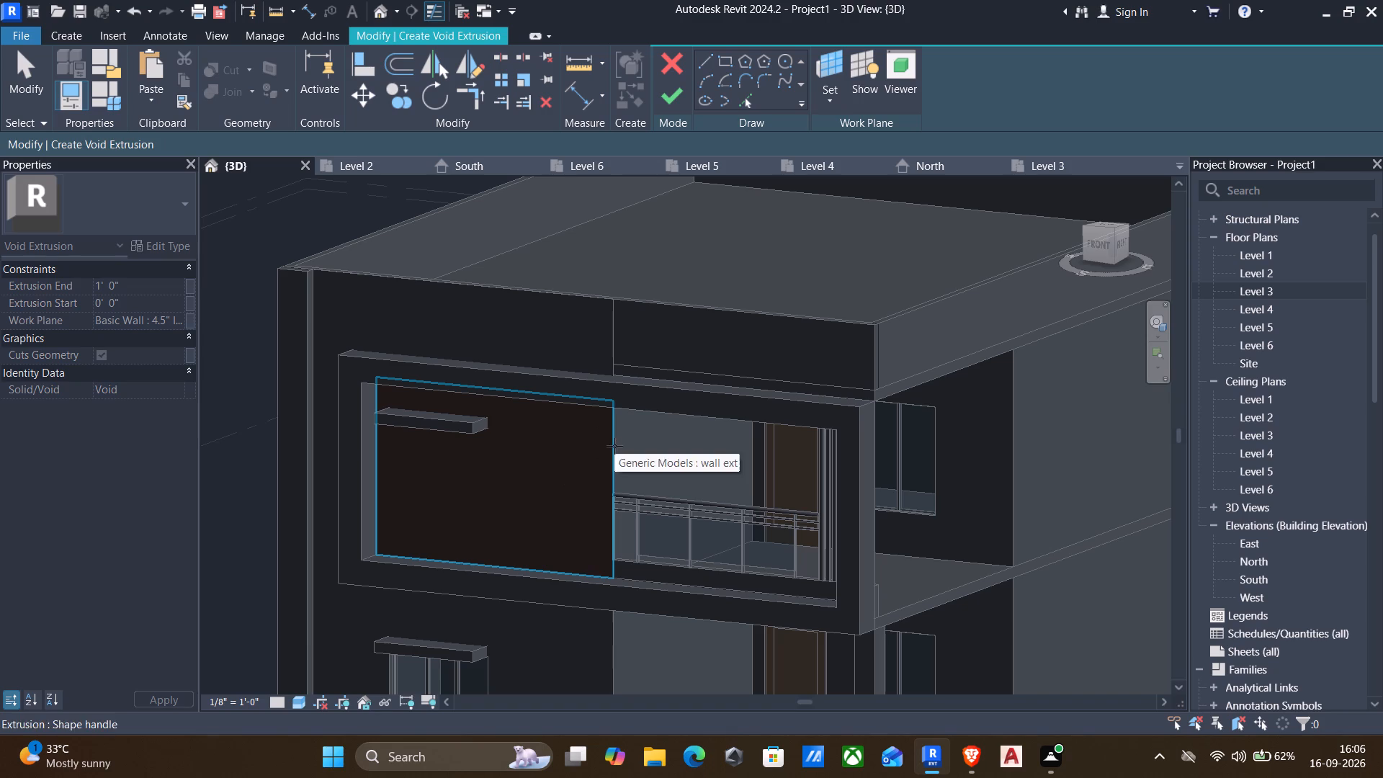
{"action": "left_click", "coordinate": [614, 446]}
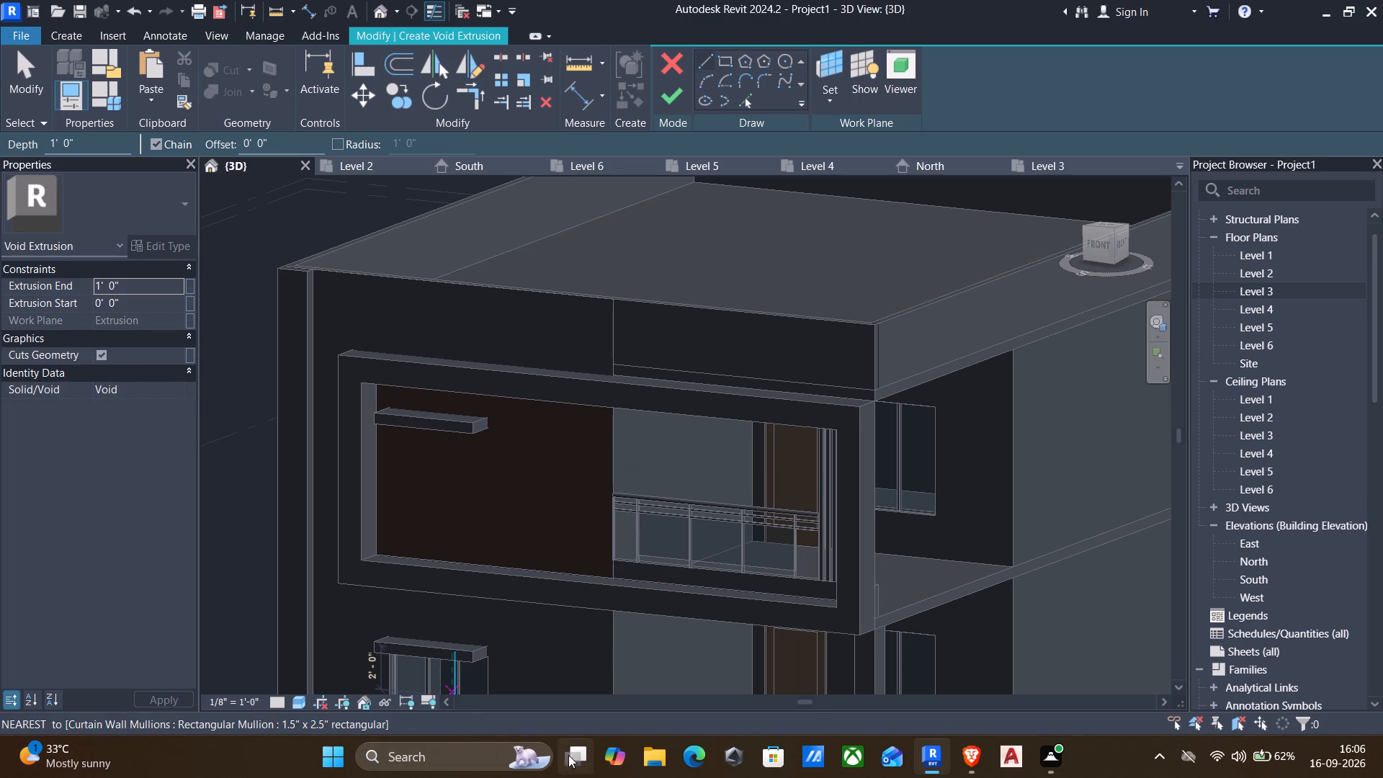
Show the 3D view in the Wireframe visual style from the front, at the upper-floor curtain wall window.
{"action": "left_click", "coordinate": [296, 701]}
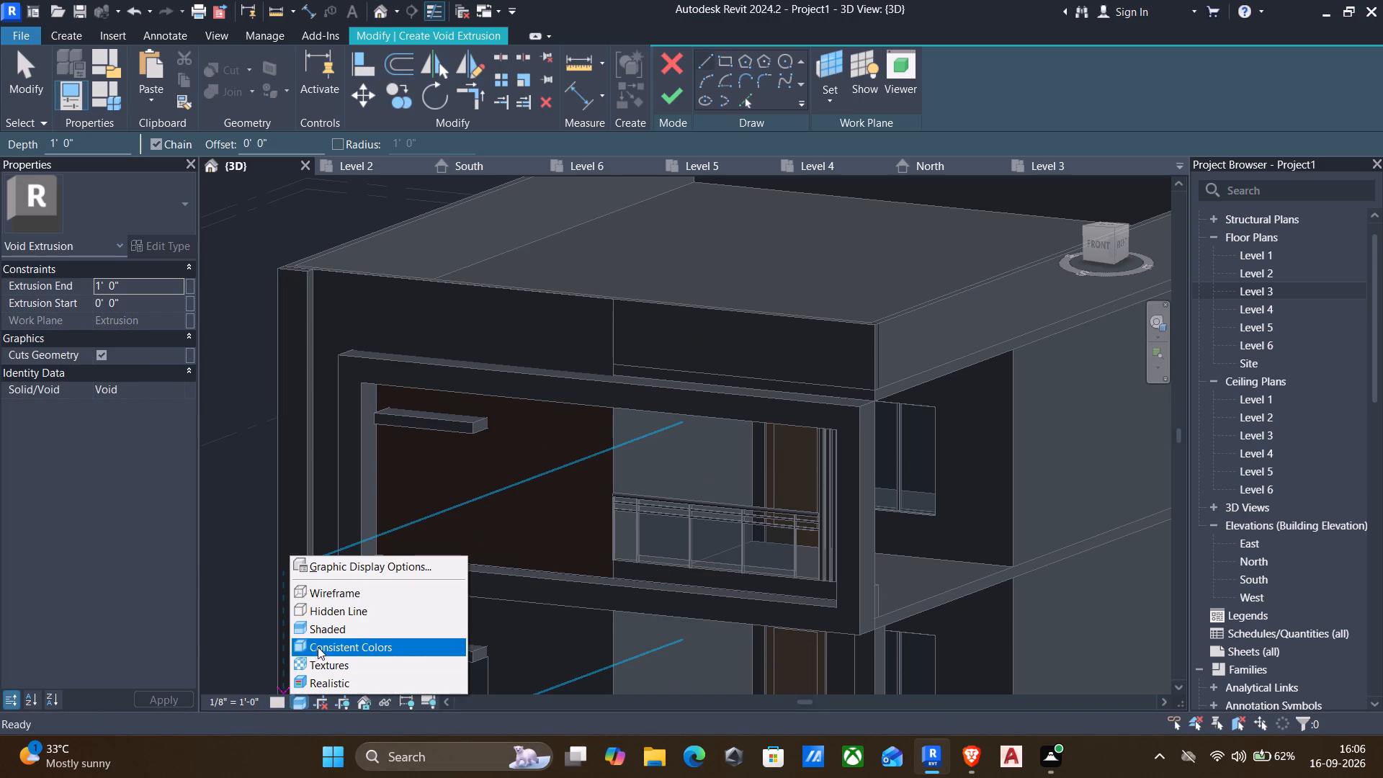
{"action": "left_click", "coordinate": [309, 594]}
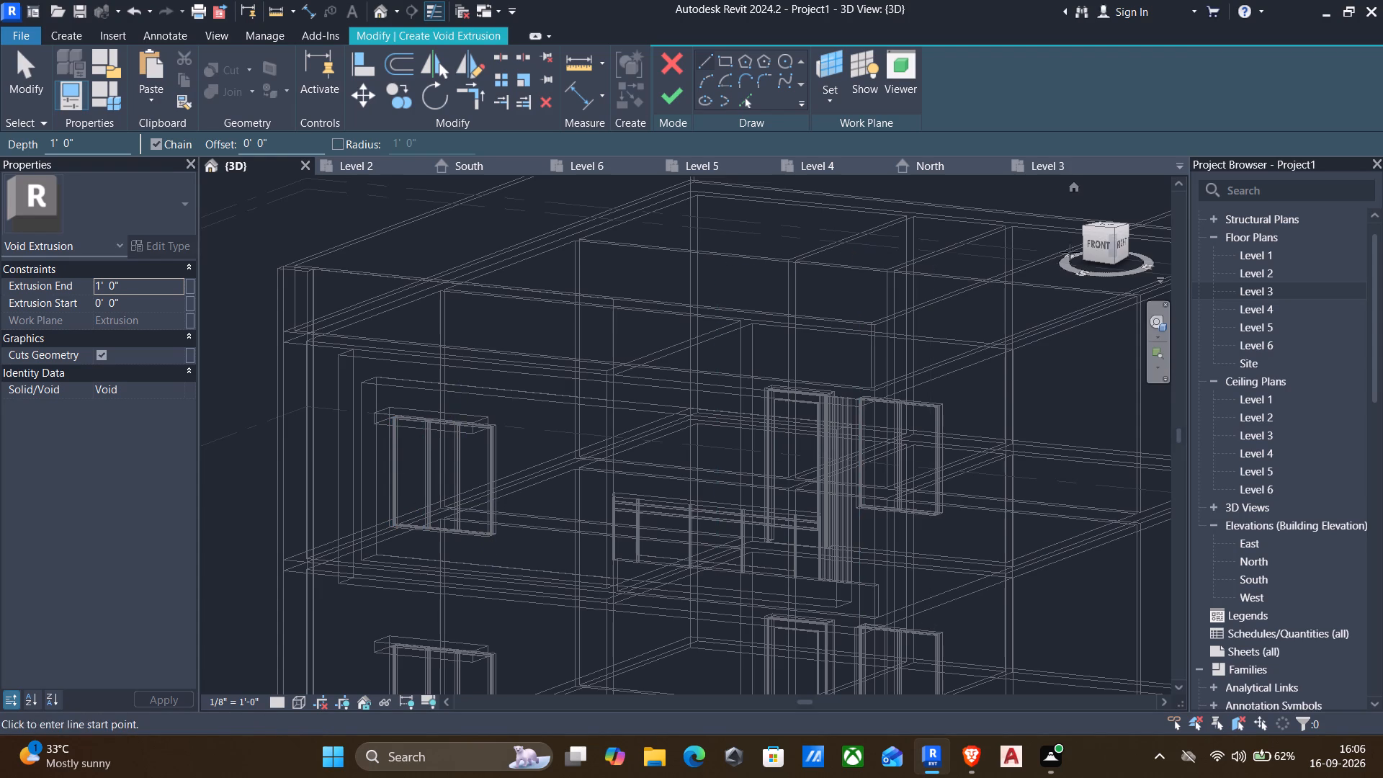
{"action": "left_click", "coordinate": [1098, 252]}
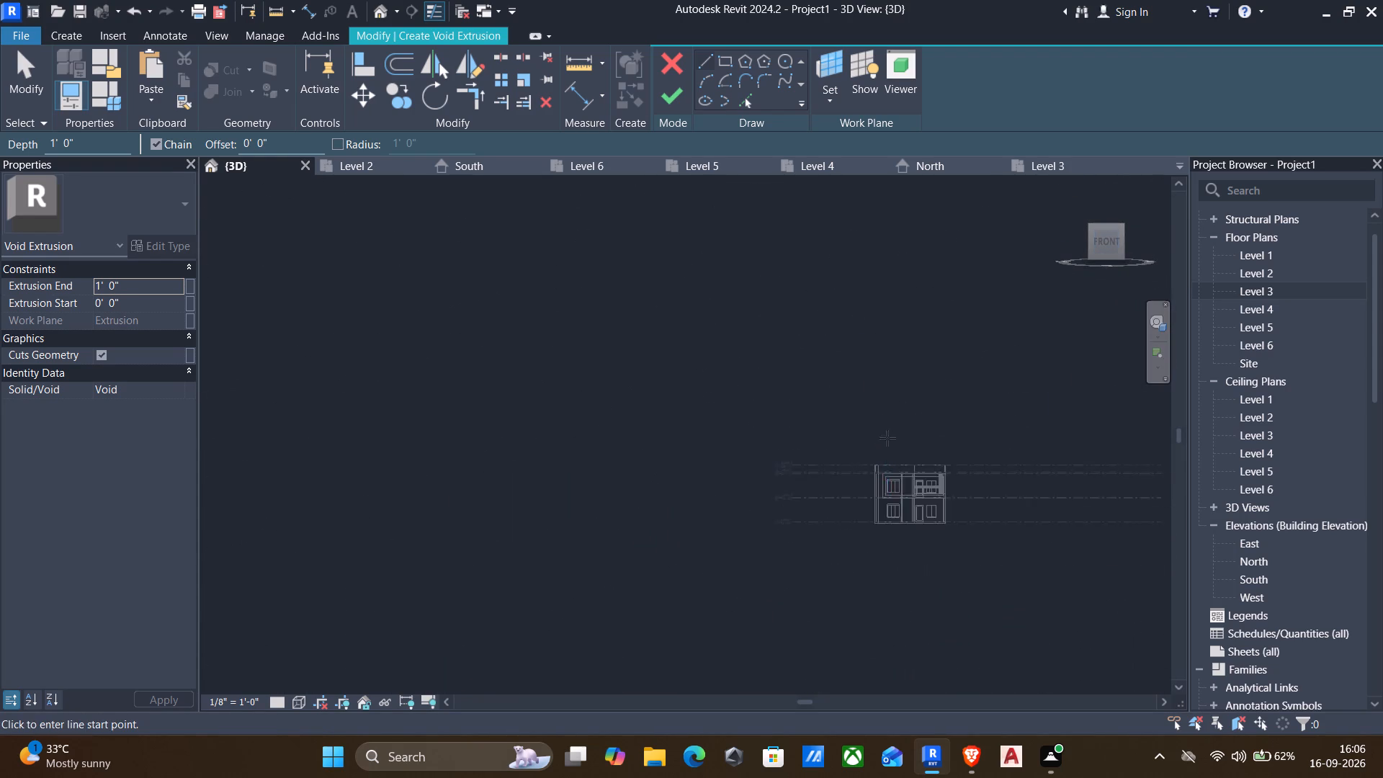
{"action": "scroll", "coordinate": [615, 414], "scroll_direction": "up", "scroll_amount": 3}
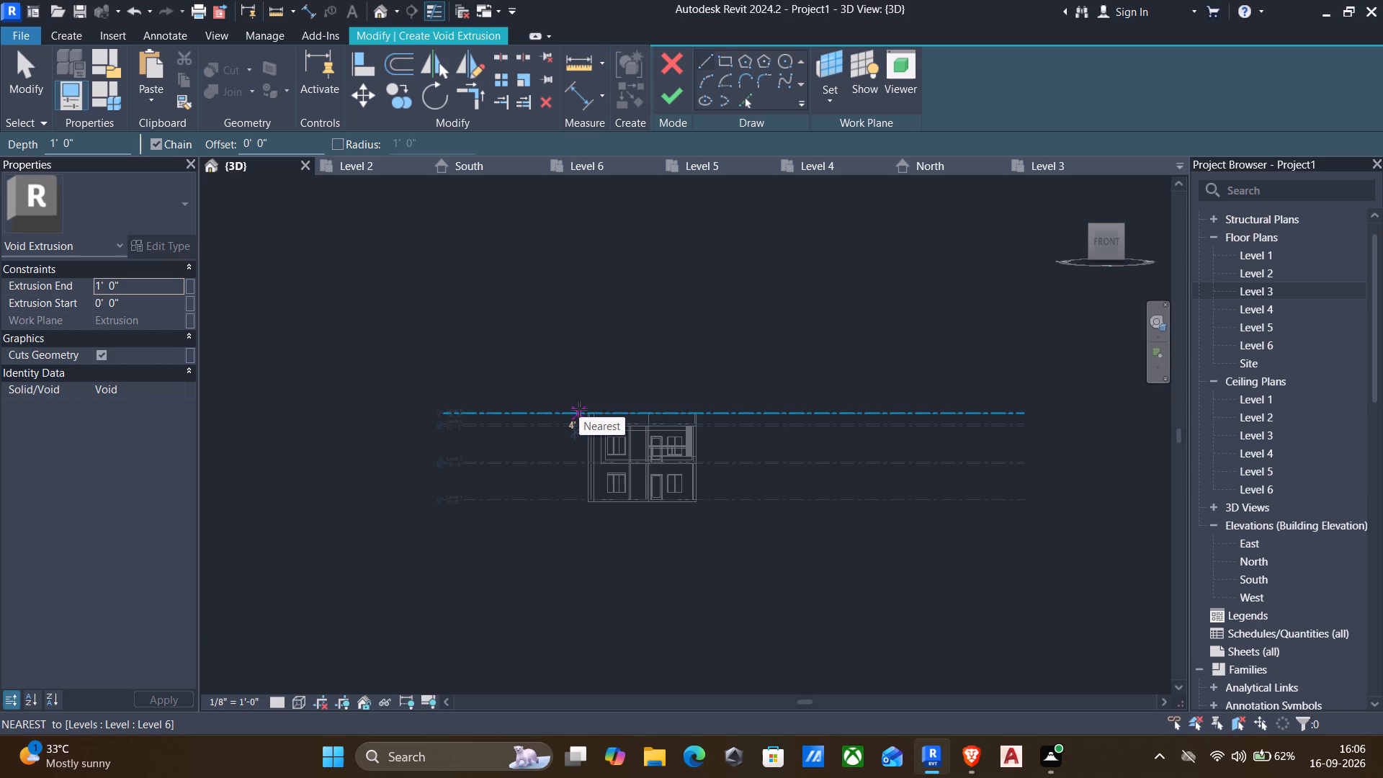
{"action": "scroll", "coordinate": [632, 458], "scroll_direction": "up", "scroll_amount": 5}
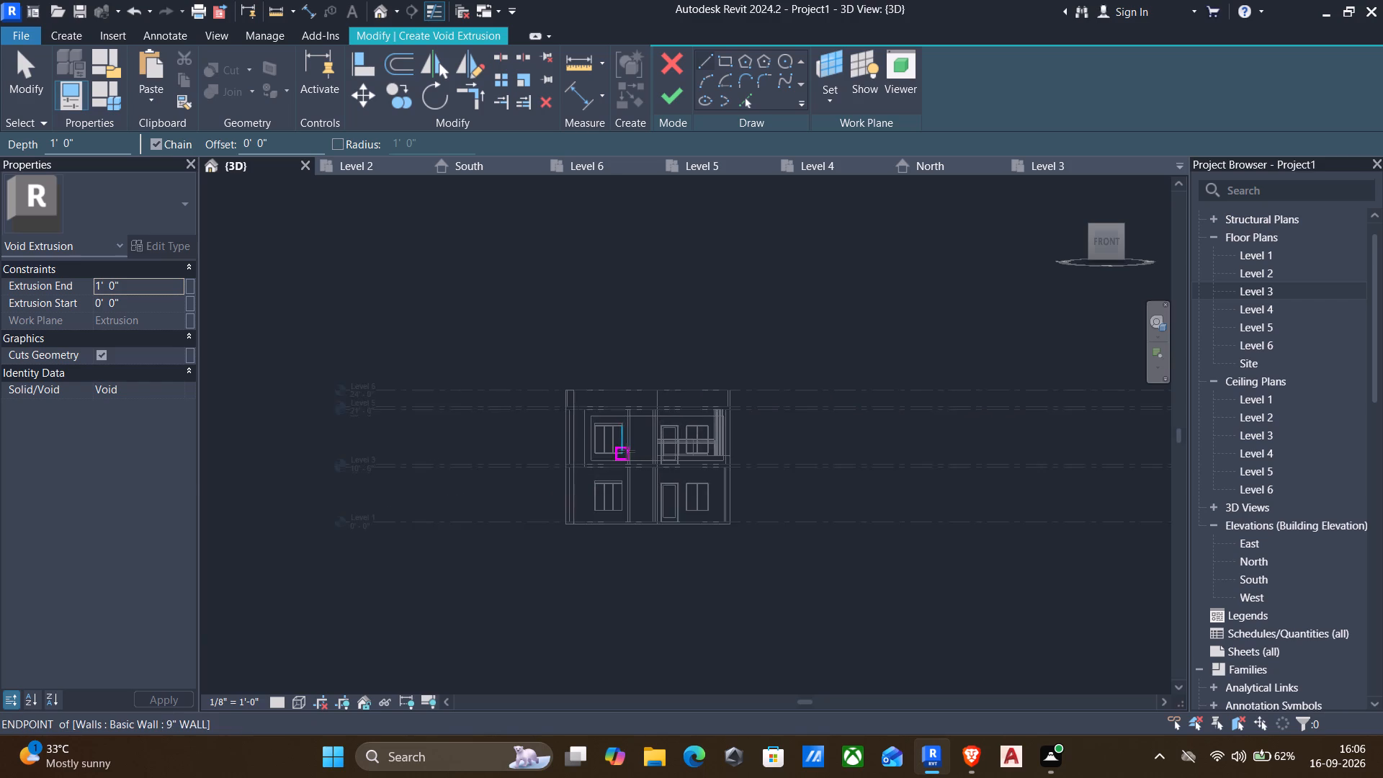
{"action": "scroll", "coordinate": [627, 451], "scroll_direction": "up", "scroll_amount": 7}
{"action": "scroll", "coordinate": [498, 312], "scroll_direction": "up", "scroll_amount": 2}
{"action": "scroll", "coordinate": [552, 389], "scroll_direction": "up", "scroll_amount": 16}
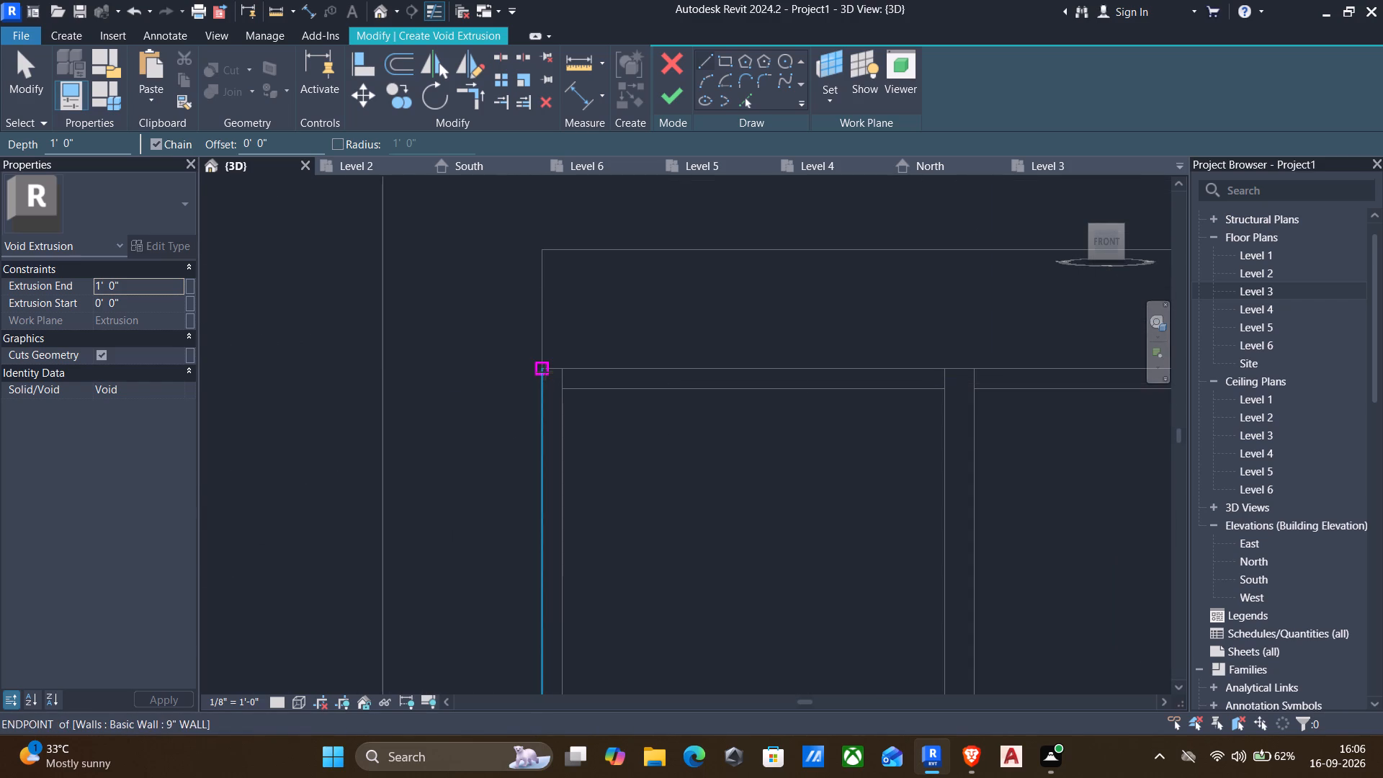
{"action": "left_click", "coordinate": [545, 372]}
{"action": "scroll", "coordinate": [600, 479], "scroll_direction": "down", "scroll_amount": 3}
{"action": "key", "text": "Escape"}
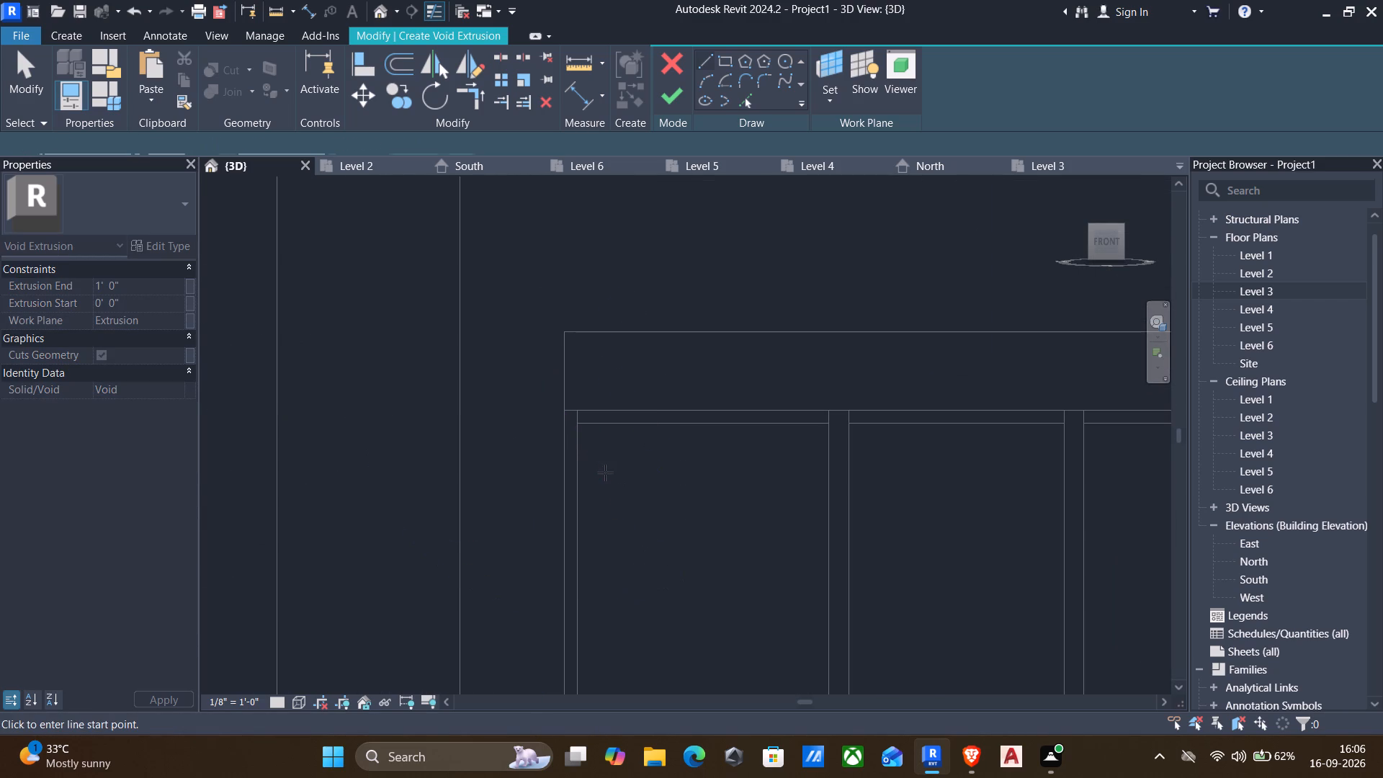
Cut a 1'-0" deep void using a rectangle about 5'-0" square along the upper-floor window's outline, and finish the in-place model without saving the project.
{"action": "left_click", "coordinate": [717, 63]}
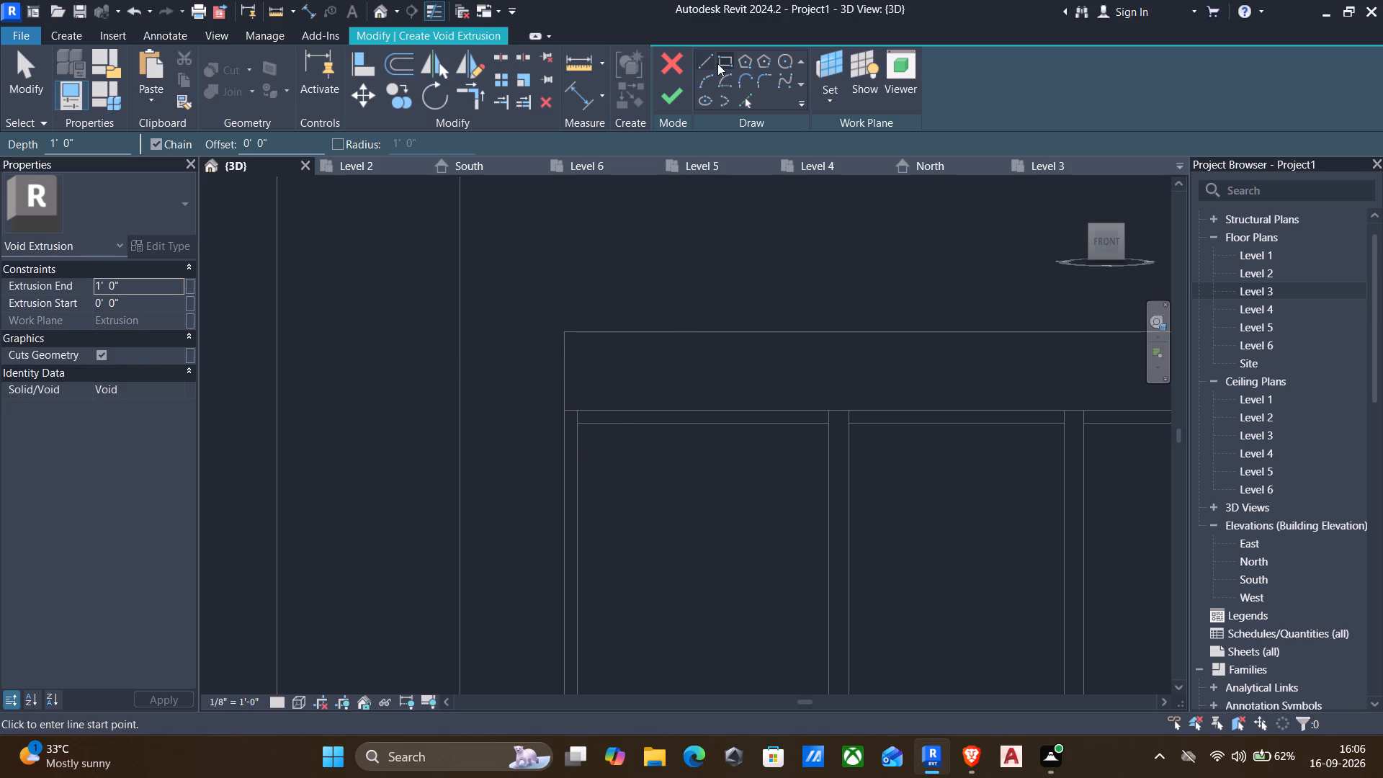
{"action": "left_click", "coordinate": [565, 406]}
{"action": "scroll", "coordinate": [617, 491], "scroll_direction": "down", "scroll_amount": 4}
{"action": "middle_click_drag", "start_coordinate": [621, 497], "coordinate": [542, 328]}
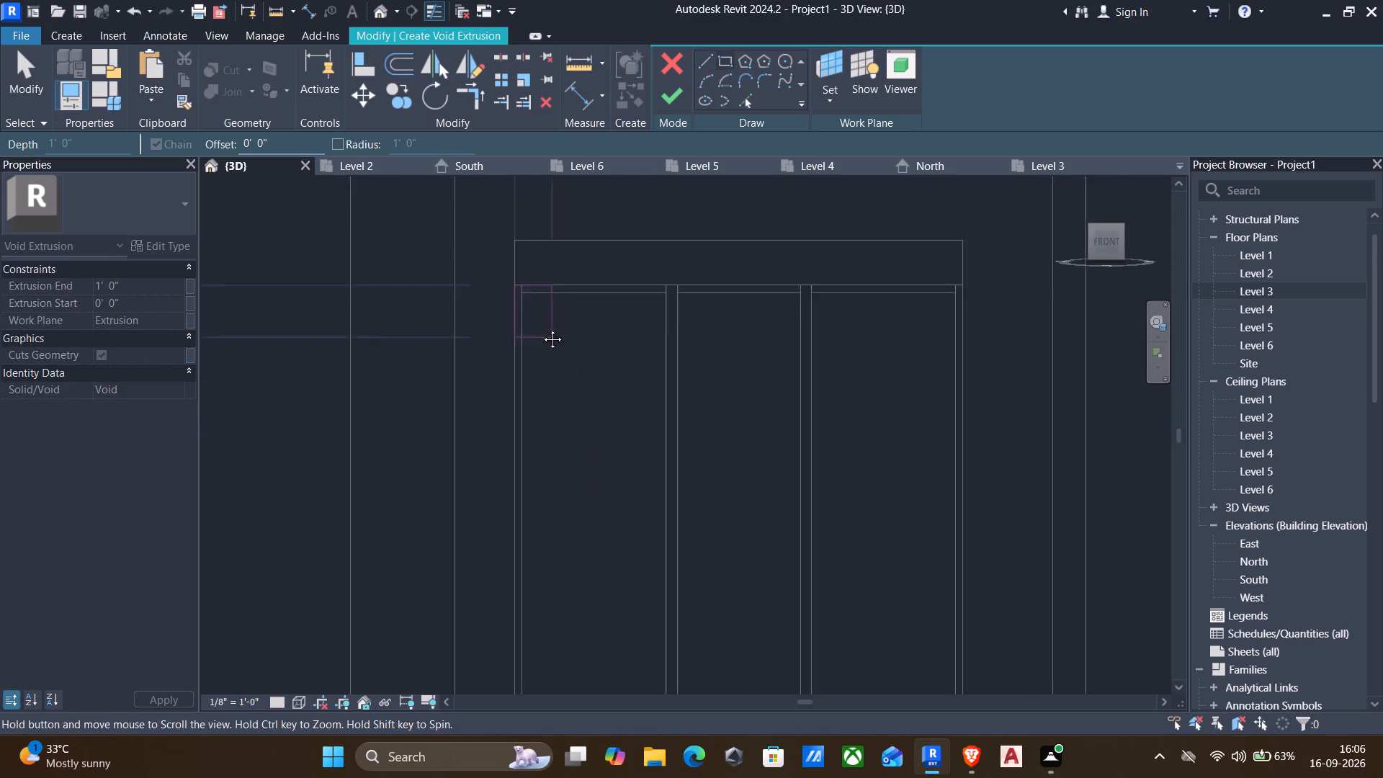
{"action": "middle_click_drag", "start_coordinate": [542, 328], "coordinate": [532, 302]}
{"action": "scroll", "coordinate": [568, 409], "scroll_direction": "down", "scroll_amount": 2}
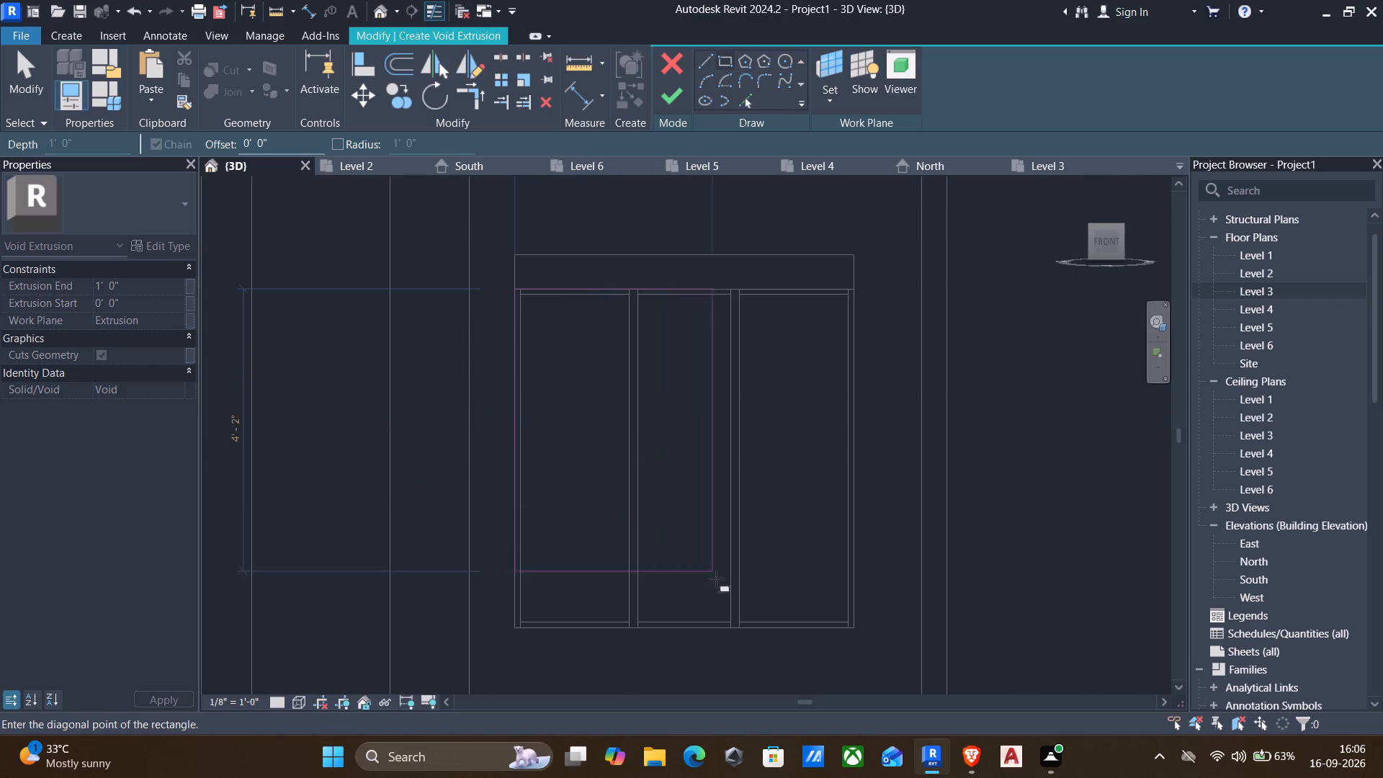
{"action": "scroll", "coordinate": [852, 619], "scroll_direction": "up", "scroll_amount": 4}
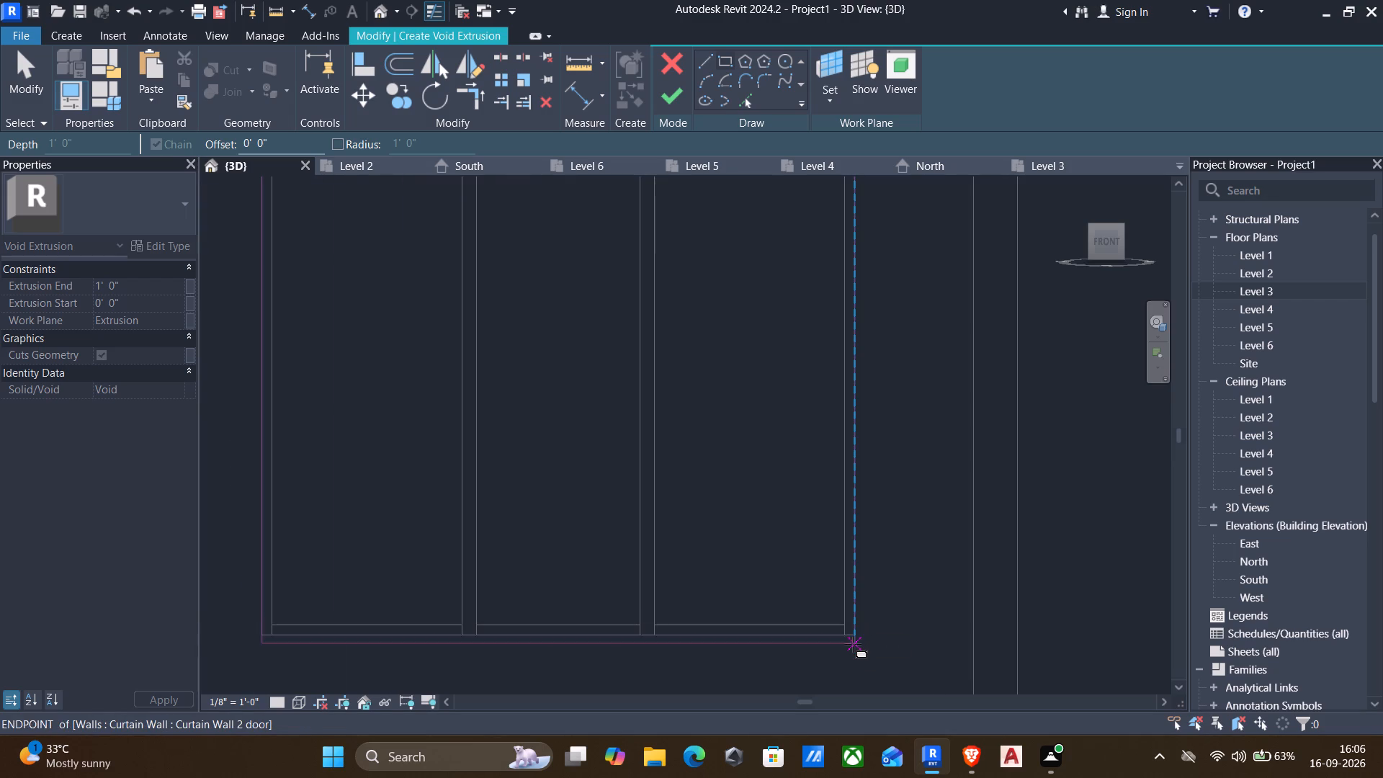
{"action": "left_click", "coordinate": [852, 638]}
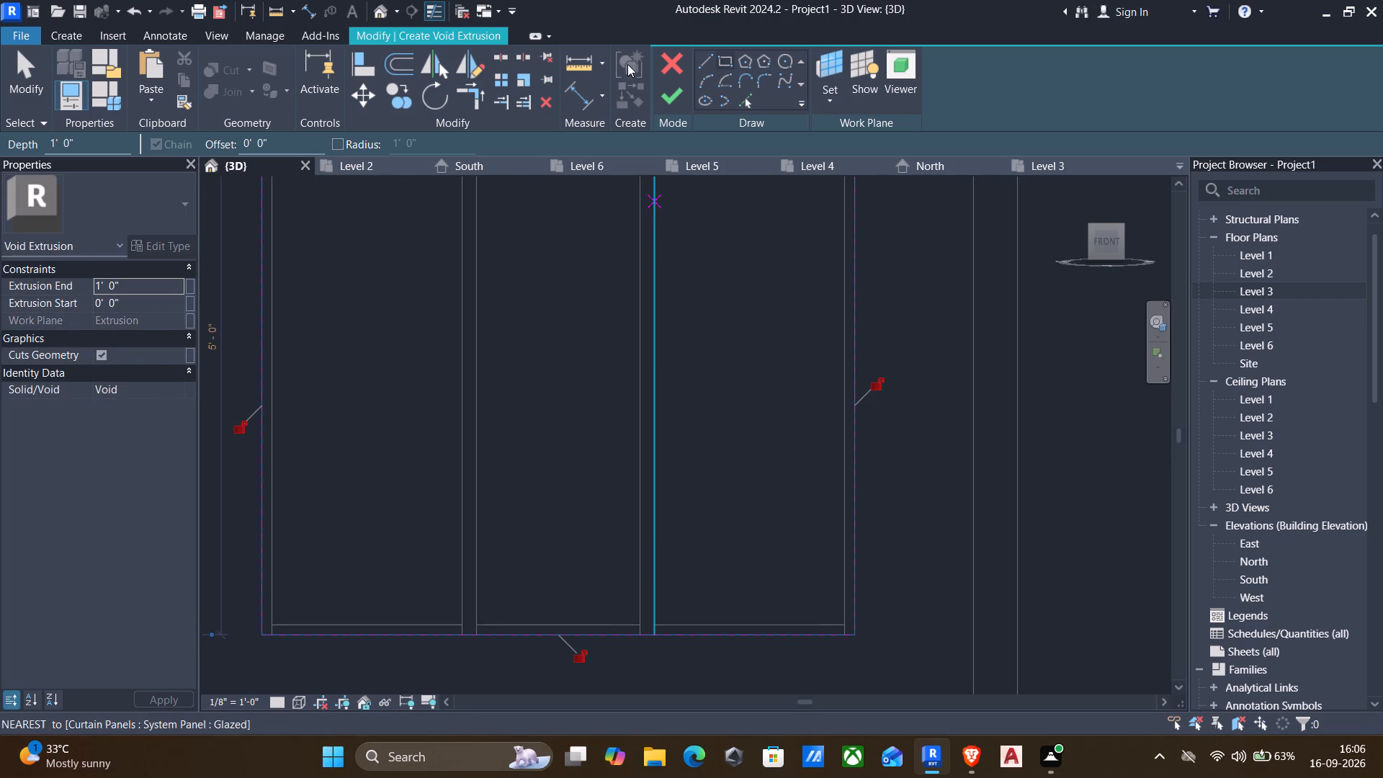
{"action": "left_click", "coordinate": [671, 103]}
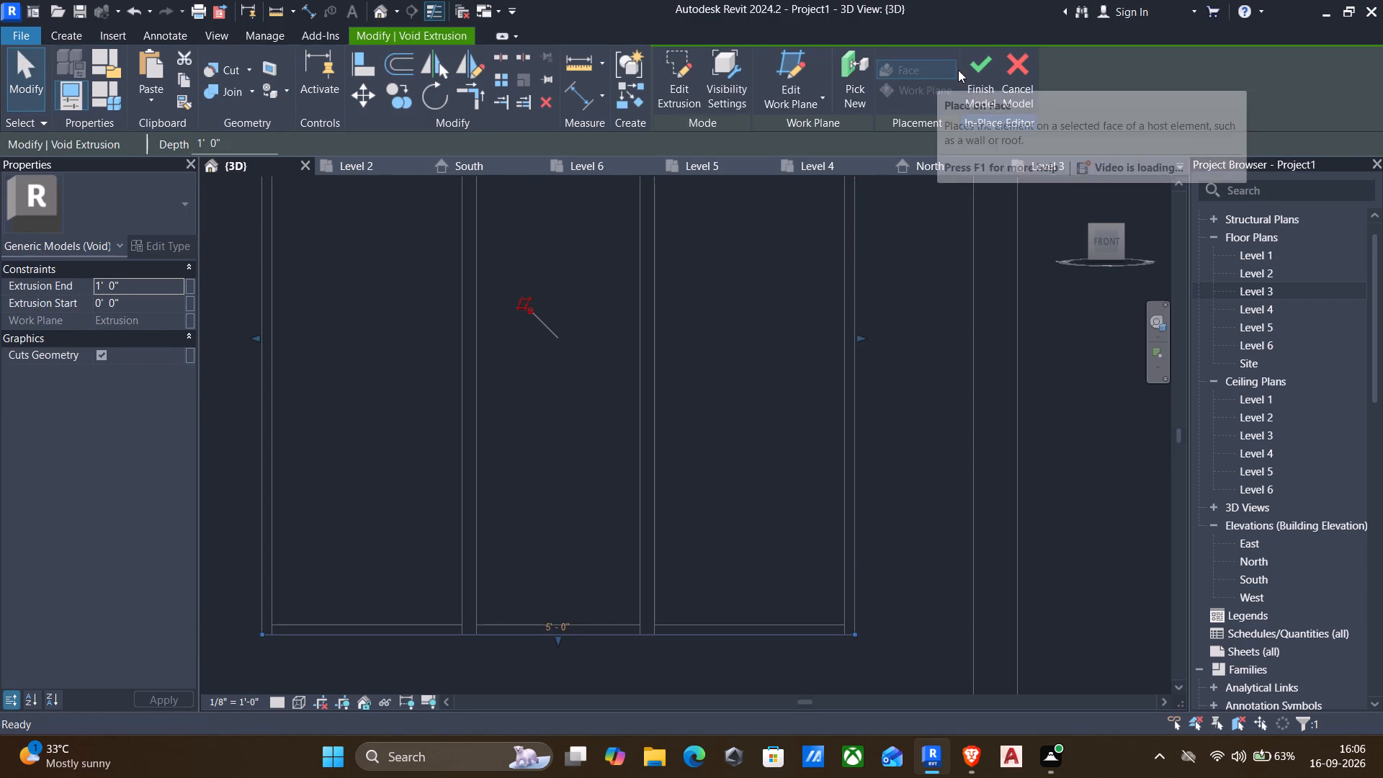
{"action": "left_click", "coordinate": [970, 72]}
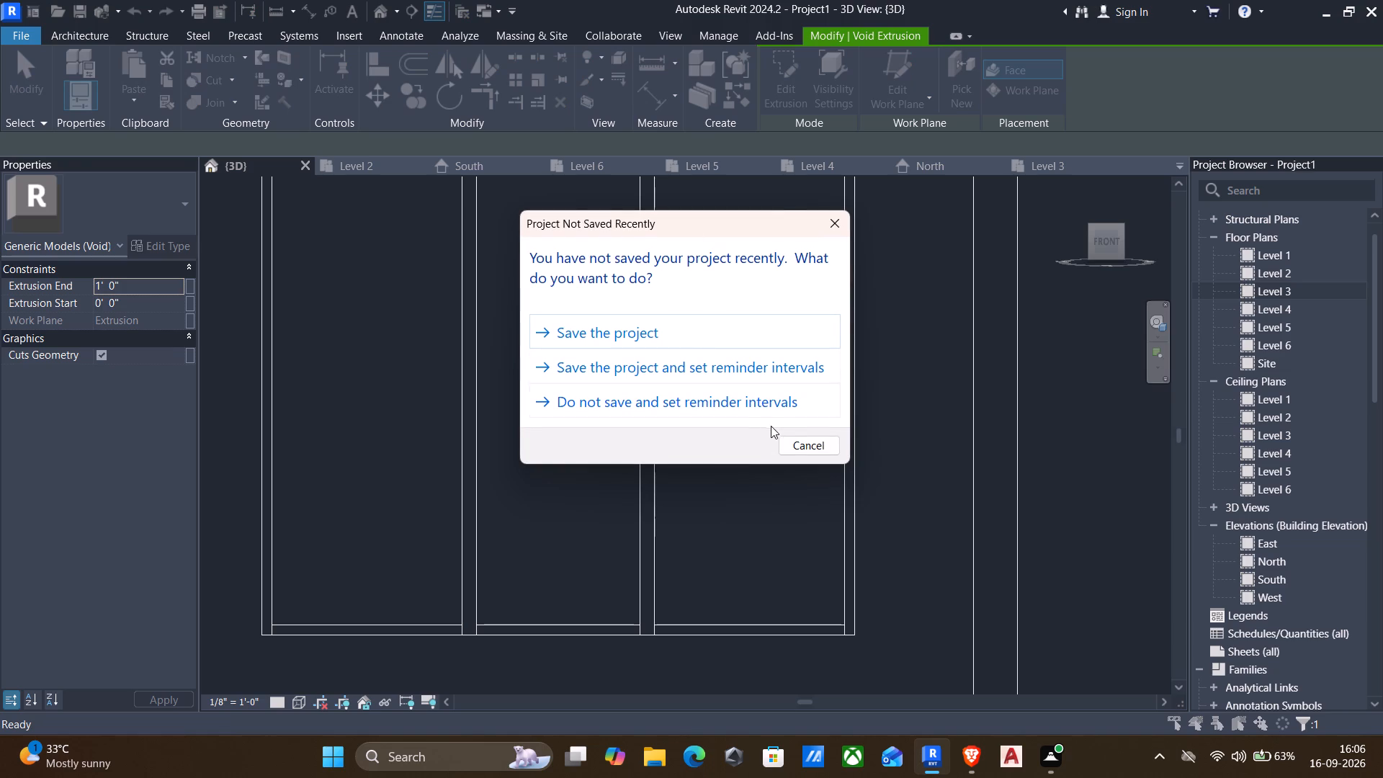
{"action": "left_click", "coordinate": [805, 447]}
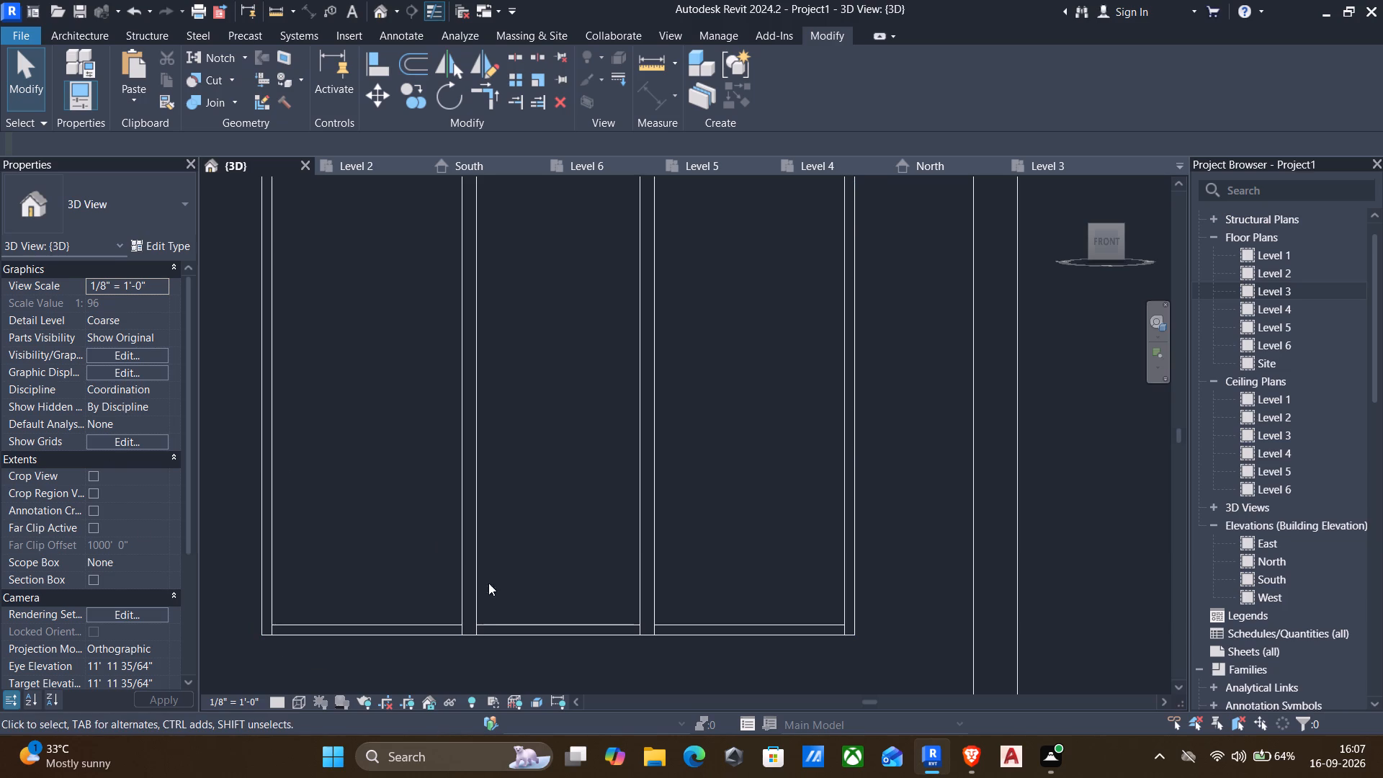
Show the 3D view in the Shaded visual style.
{"action": "left_click", "coordinate": [292, 705]}
{"action": "left_click", "coordinate": [298, 630]}
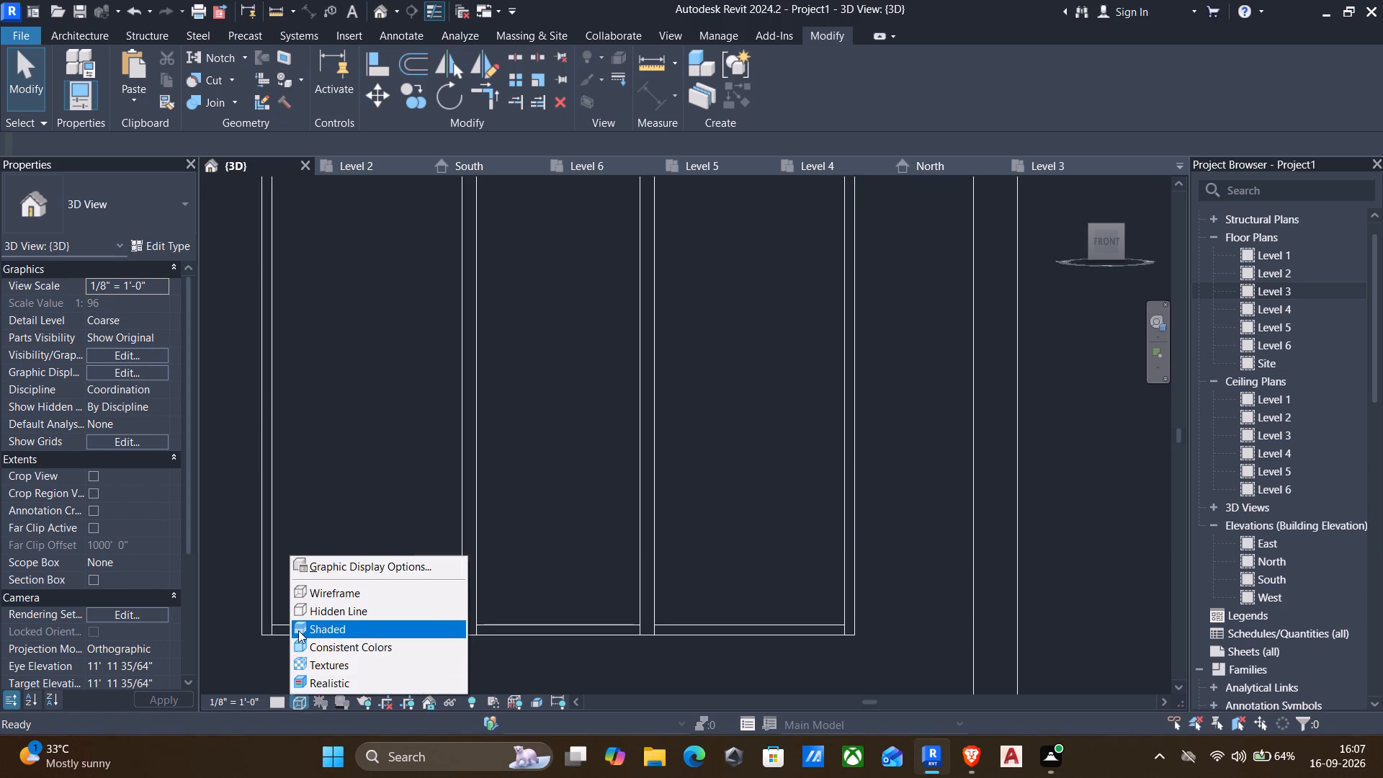
Examine the window opening in the balcony-frame panel and the front facade from the front and the corner.
{"action": "scroll", "coordinate": [378, 554], "scroll_direction": "down", "scroll_amount": 5}
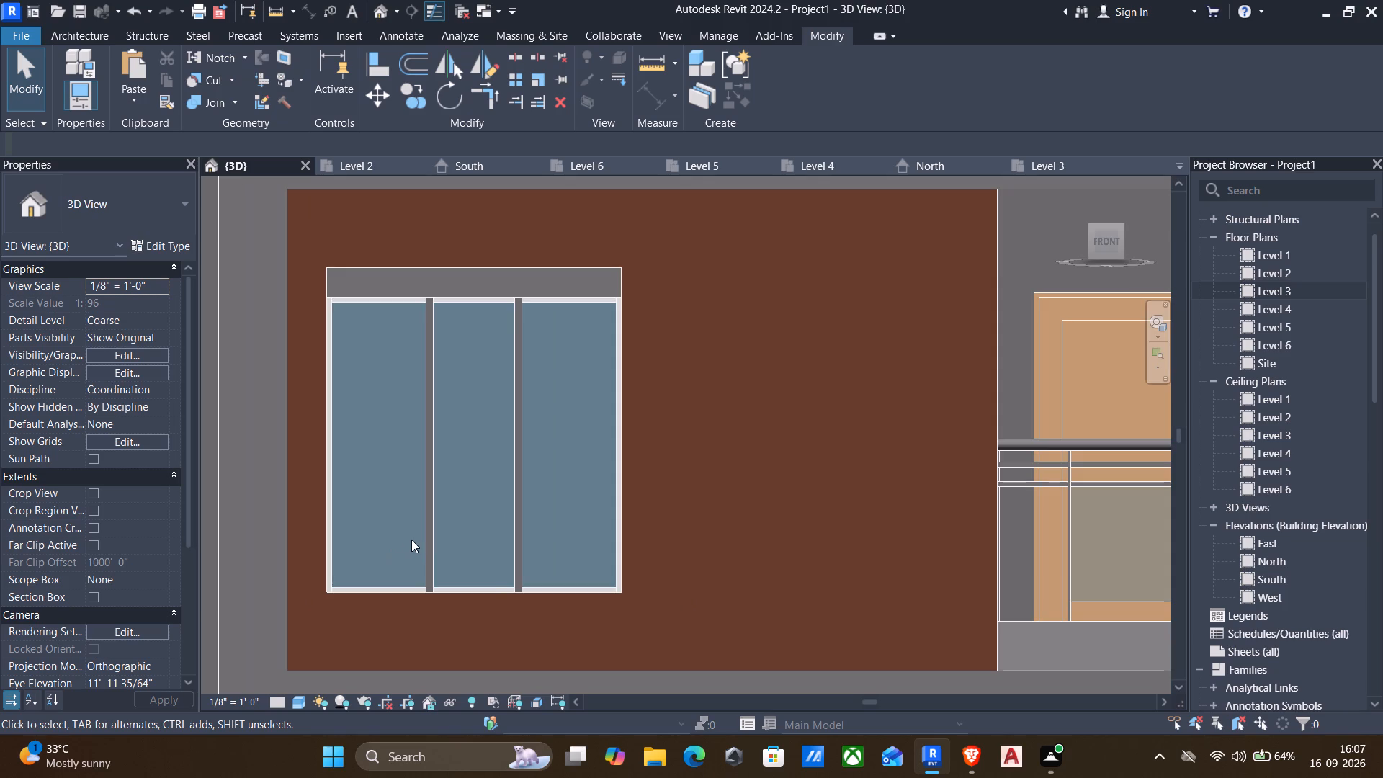
{"action": "scroll", "coordinate": [411, 540], "scroll_direction": "down", "scroll_amount": 1}
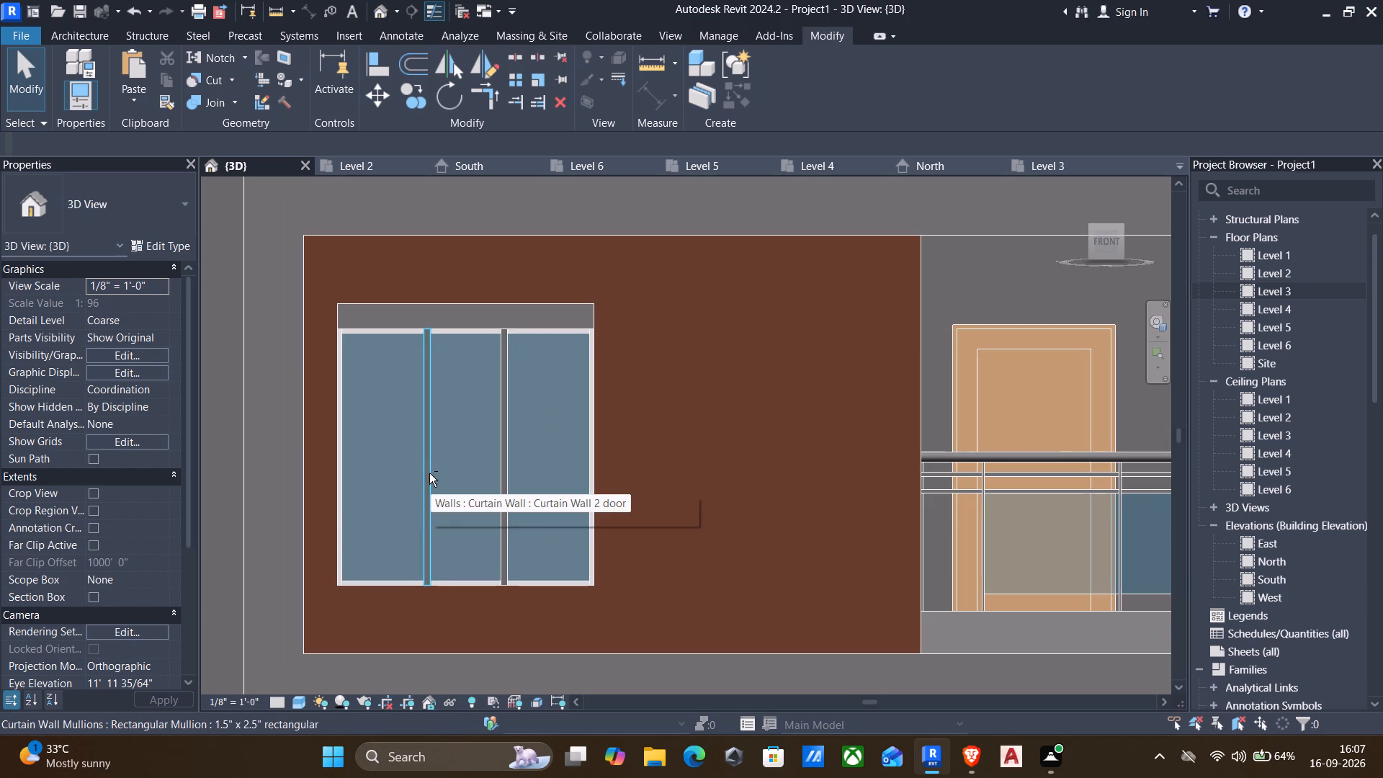
{"action": "middle_click_drag", "start_coordinate": [429, 473], "coordinate": [315, 522], "text": "shift"}
{"action": "scroll", "coordinate": [315, 522], "scroll_direction": "down", "scroll_amount": 2}
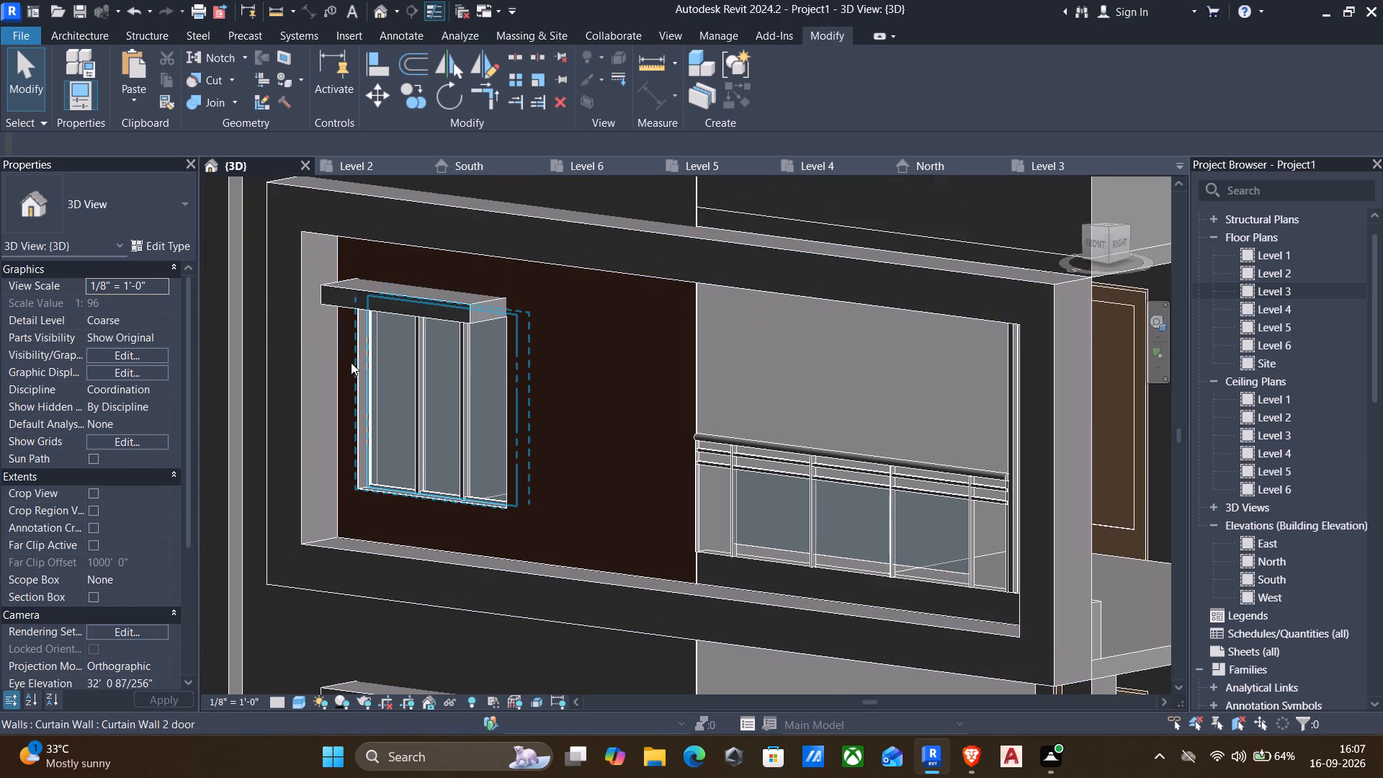
{"action": "scroll", "coordinate": [479, 221], "scroll_direction": "down", "scroll_amount": 3}
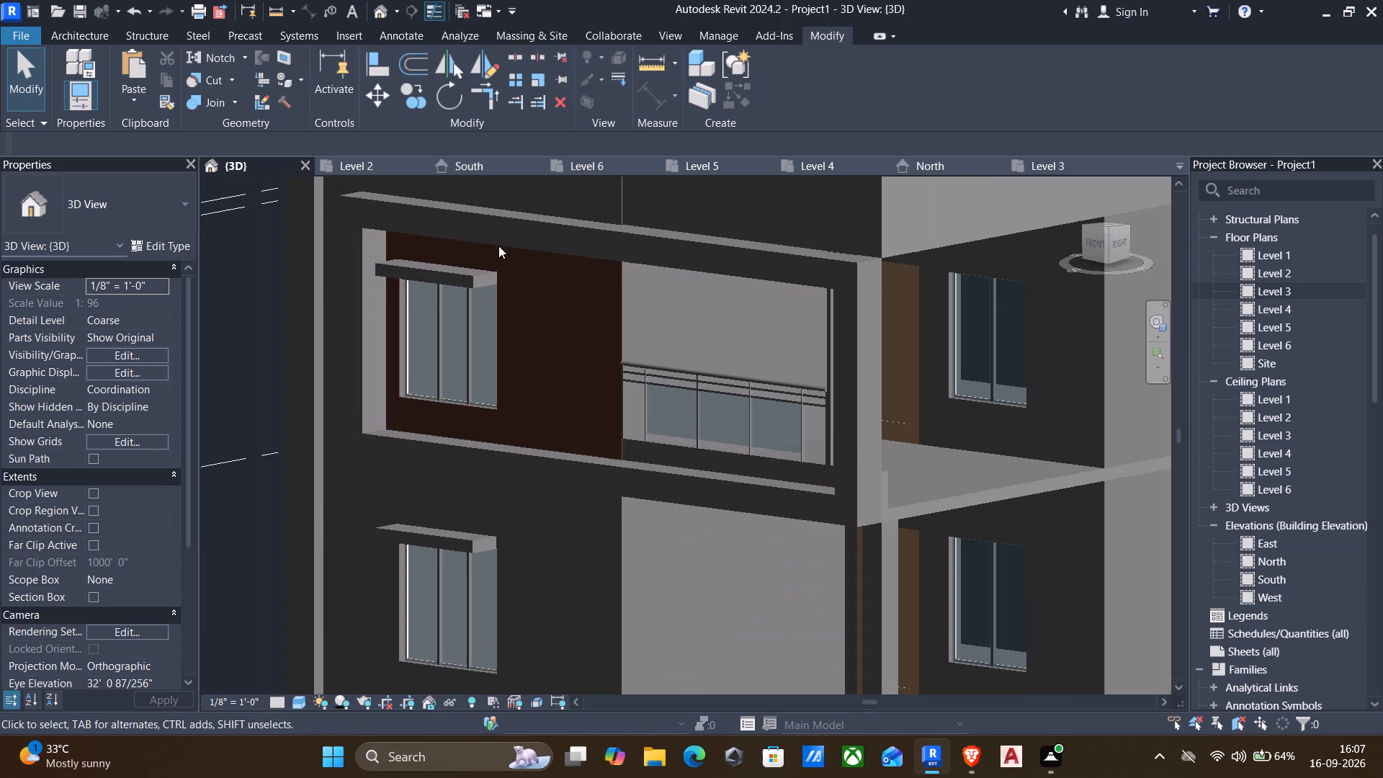
{"action": "scroll", "coordinate": [514, 332], "scroll_direction": "down", "scroll_amount": 1}
{"action": "middle_click_drag", "start_coordinate": [517, 335], "coordinate": [563, 298]}
{"action": "middle_click_drag", "start_coordinate": [524, 479], "coordinate": [568, 409]}
{"action": "scroll", "coordinate": [582, 386], "scroll_direction": "down", "scroll_amount": 2}
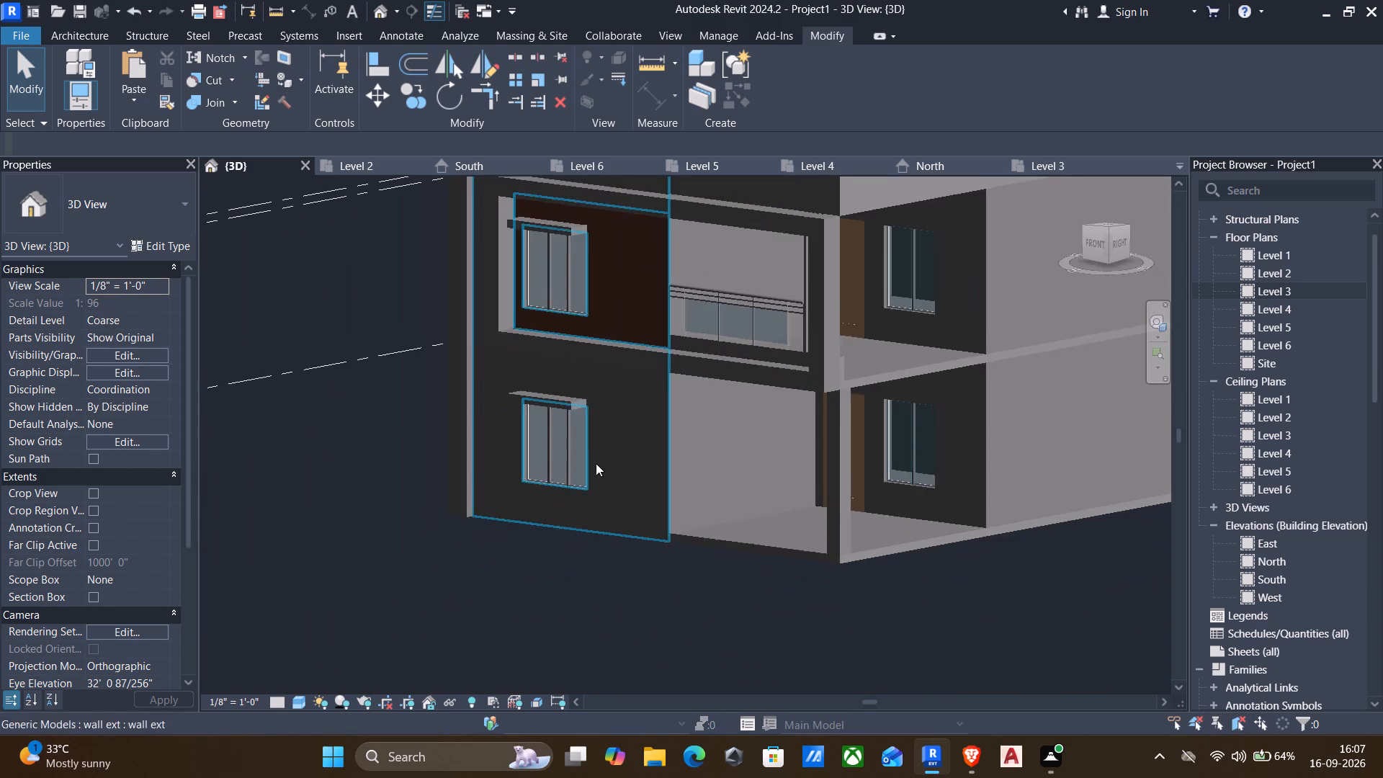
{"action": "middle_click", "coordinate": [593, 511]}
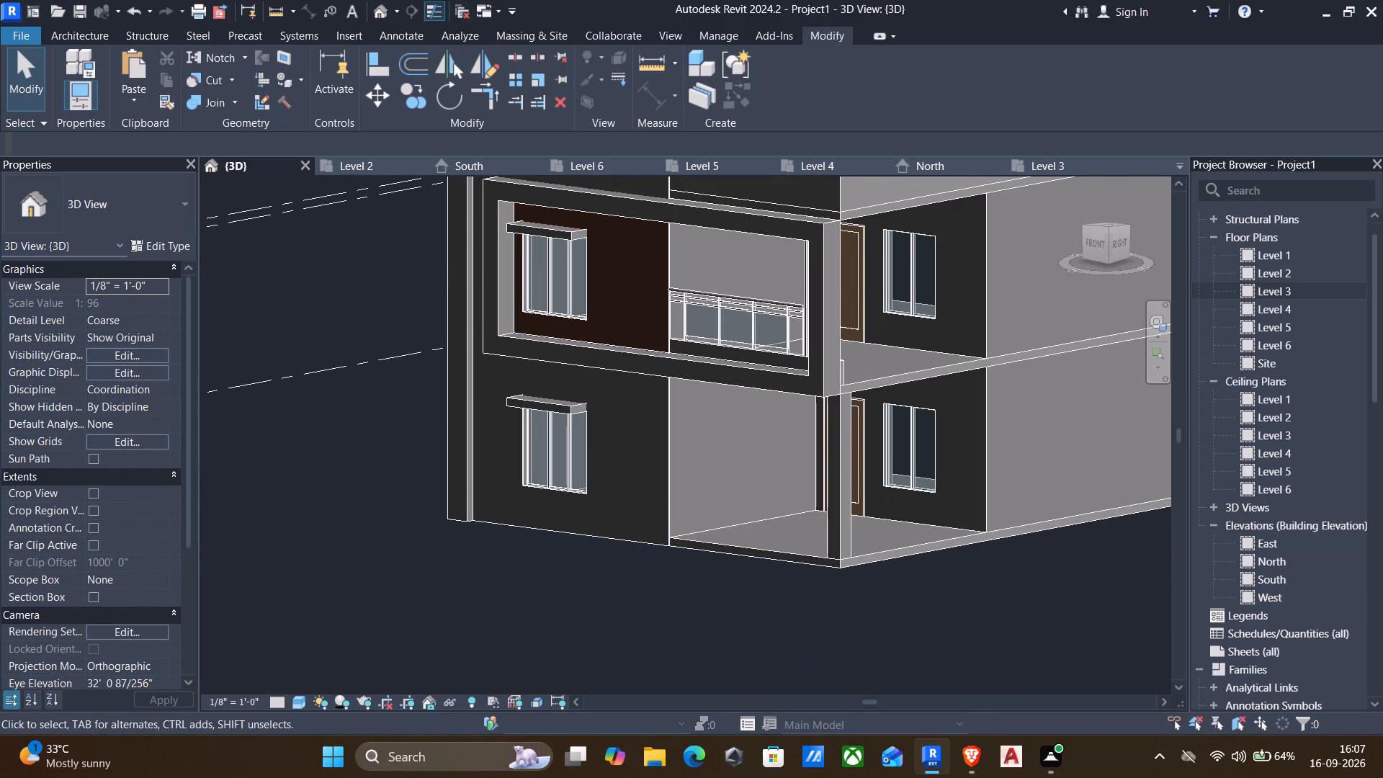
Show the 3D view in the Realistic visual style.
{"action": "left_click", "coordinate": [295, 705]}
{"action": "left_click", "coordinate": [303, 686]}
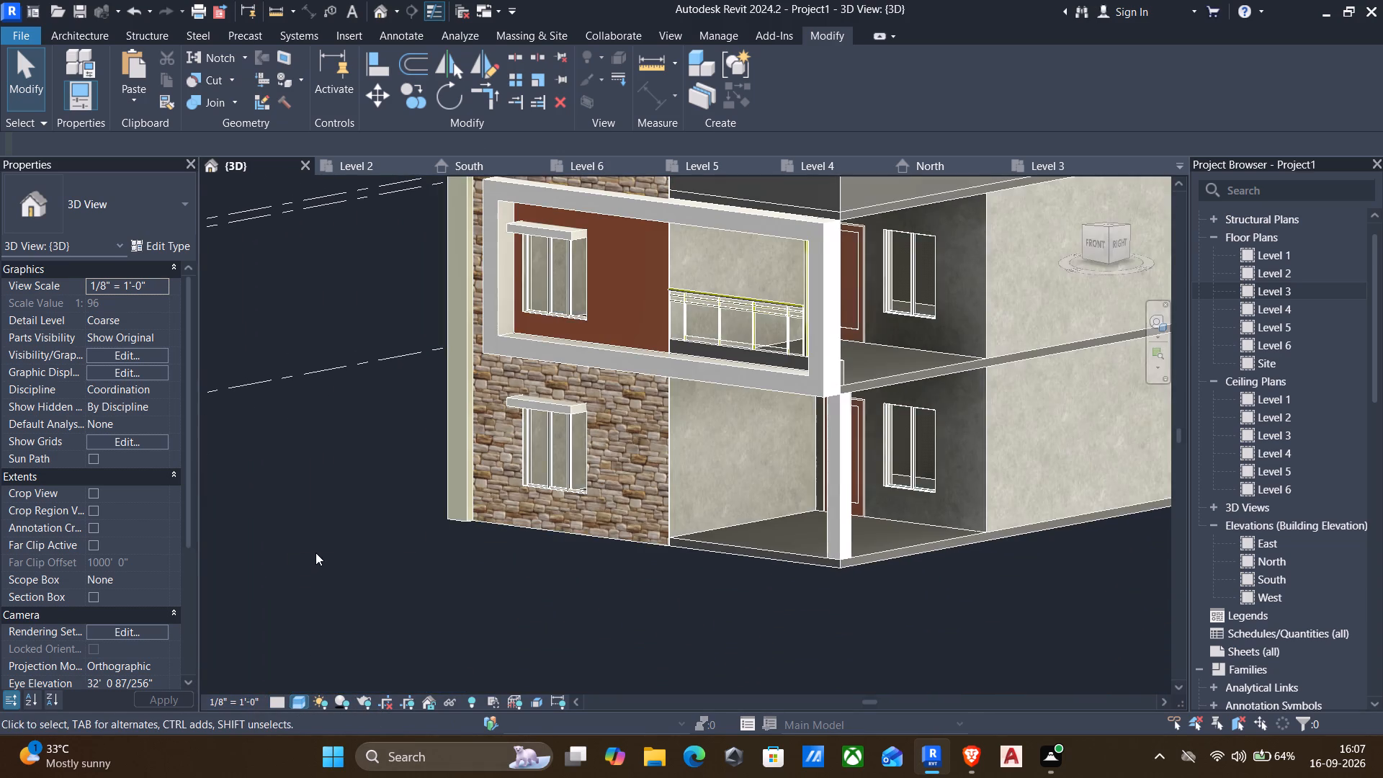
Examine the whole house's exterior materials and openings from the front and both corners.
{"action": "scroll", "coordinate": [315, 553], "scroll_direction": "down", "scroll_amount": 2}
{"action": "middle_click_drag", "start_coordinate": [337, 539], "coordinate": [392, 539]}
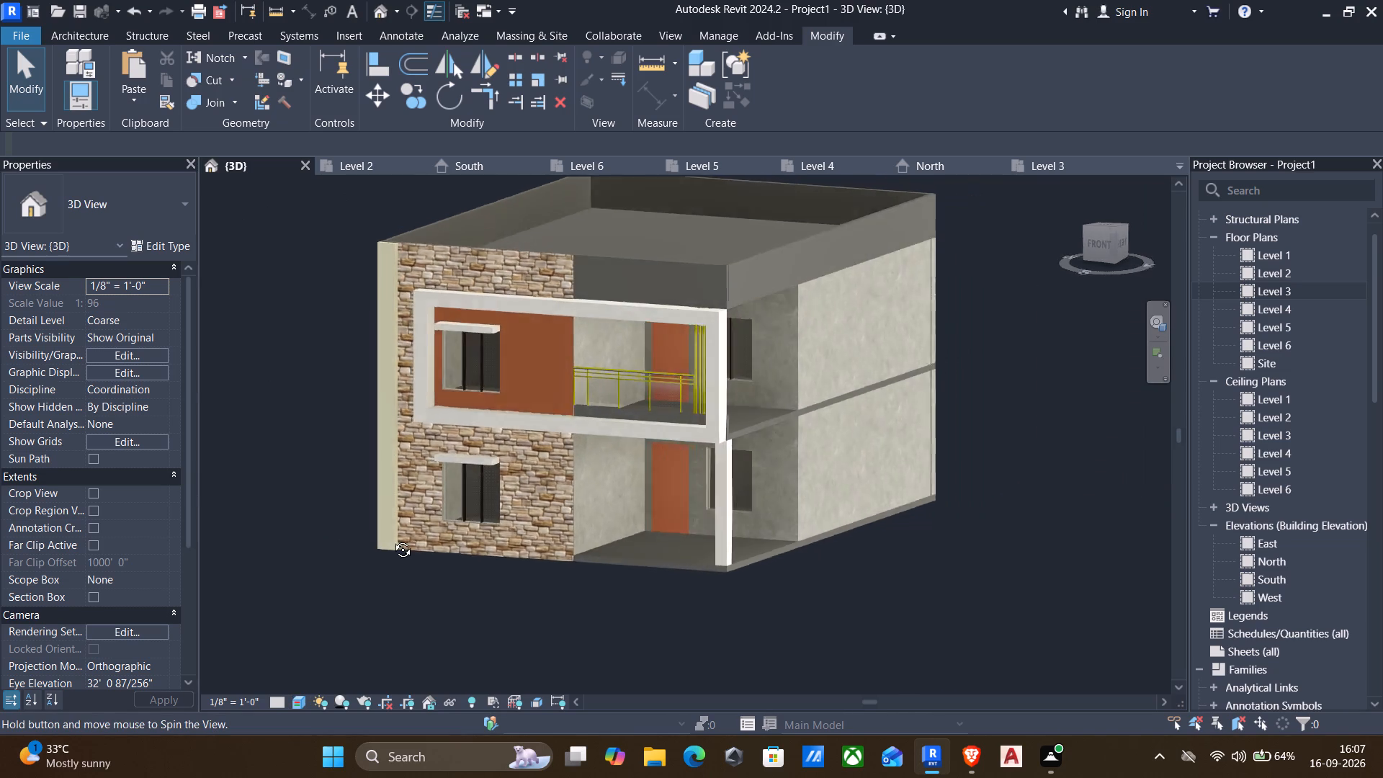
{"action": "middle_click_drag", "start_coordinate": [392, 539], "coordinate": [467, 569]}
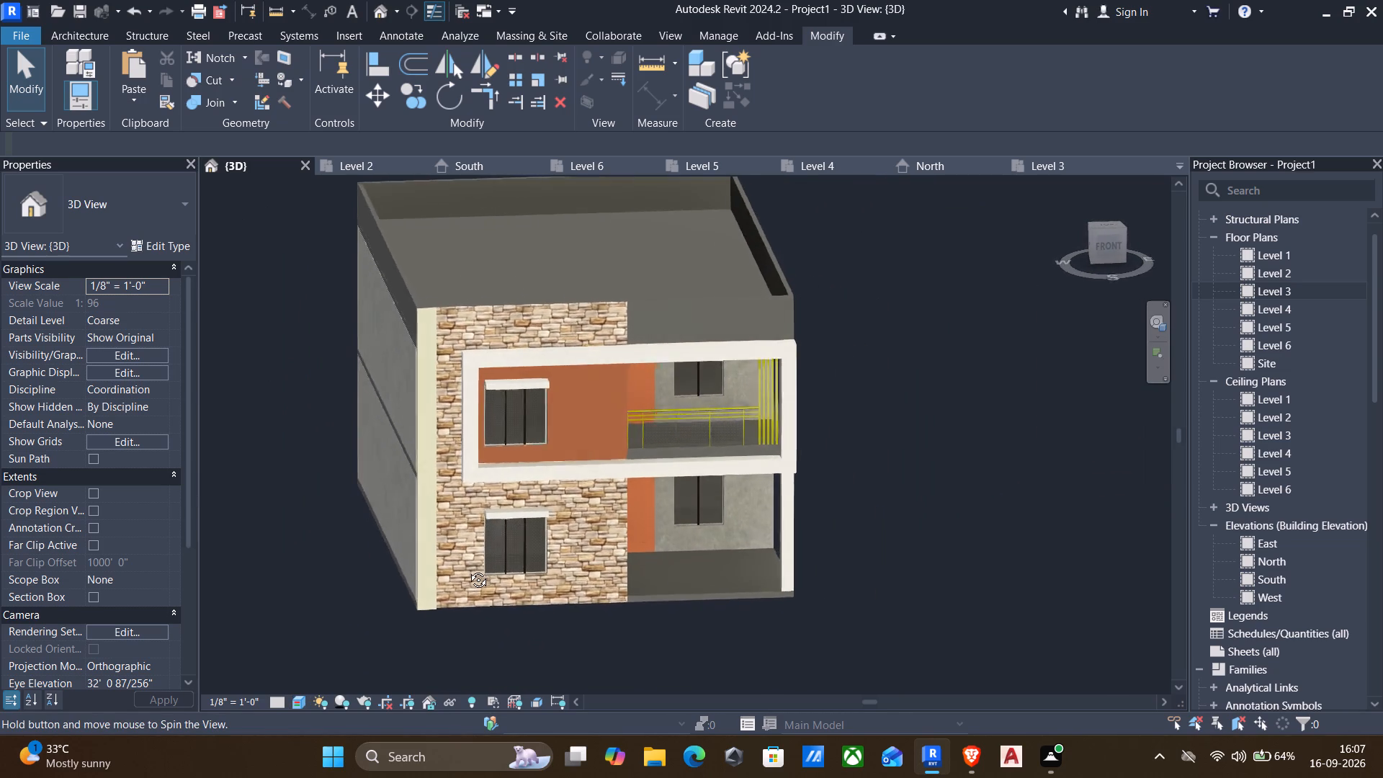
{"action": "middle_click_drag", "start_coordinate": [467, 569], "coordinate": [422, 552]}
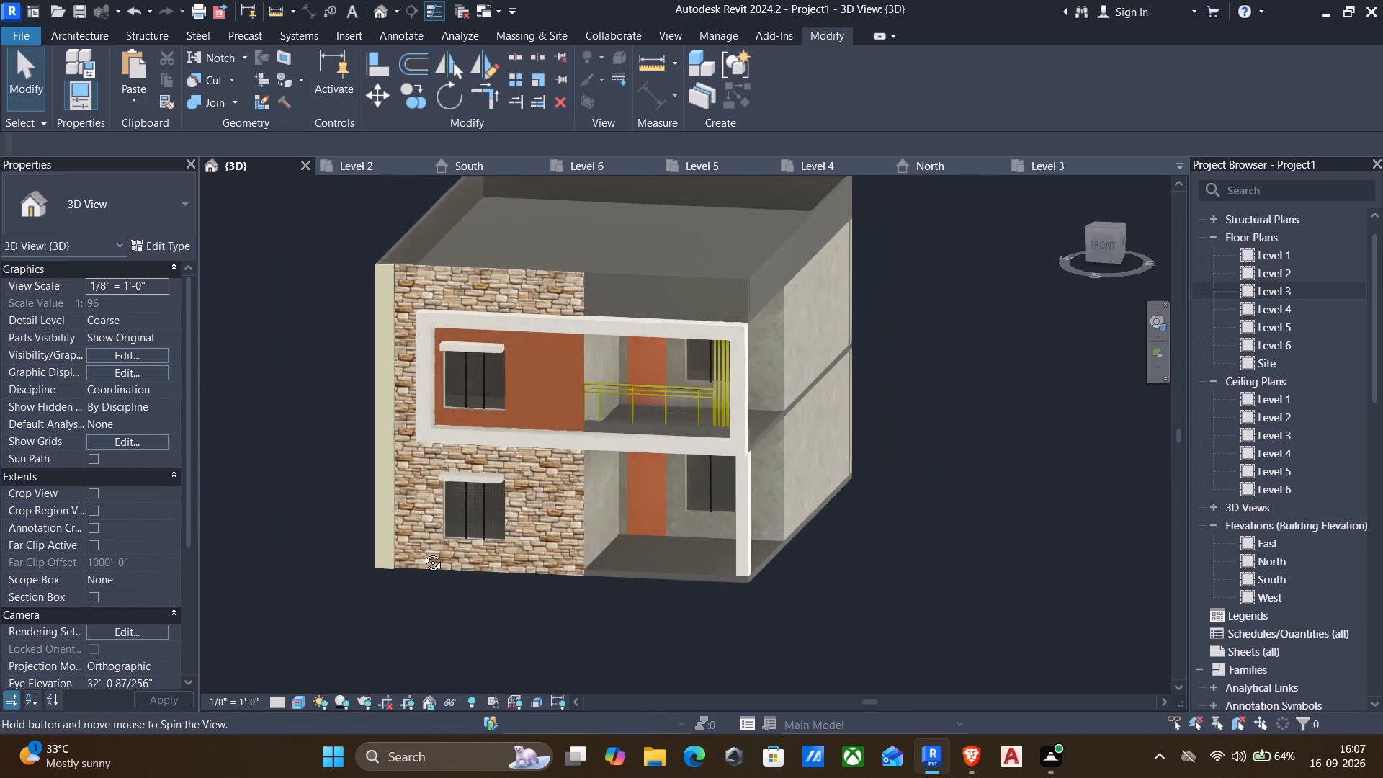
{"action": "middle_click_drag", "start_coordinate": [422, 552], "coordinate": [448, 556]}
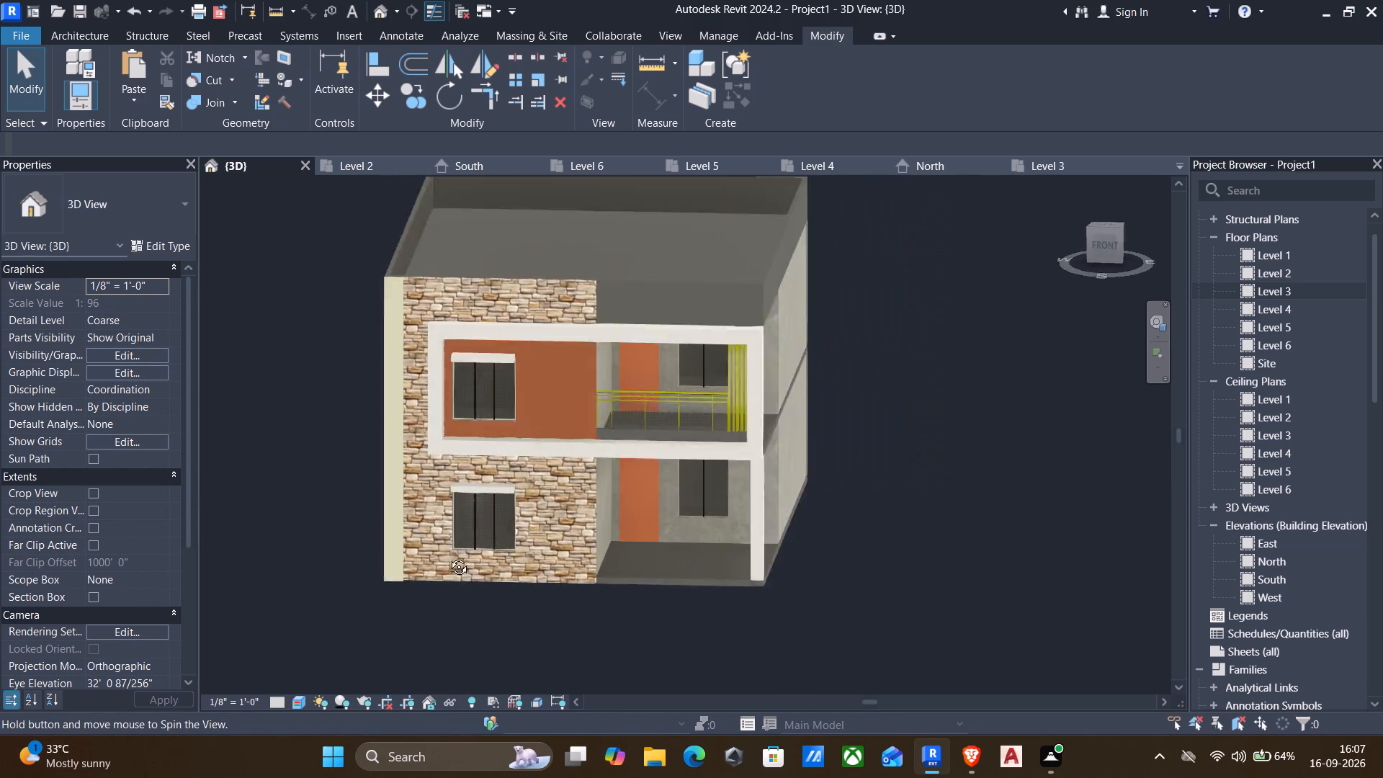
{"action": "middle_click_drag", "start_coordinate": [448, 556], "coordinate": [279, 550]}
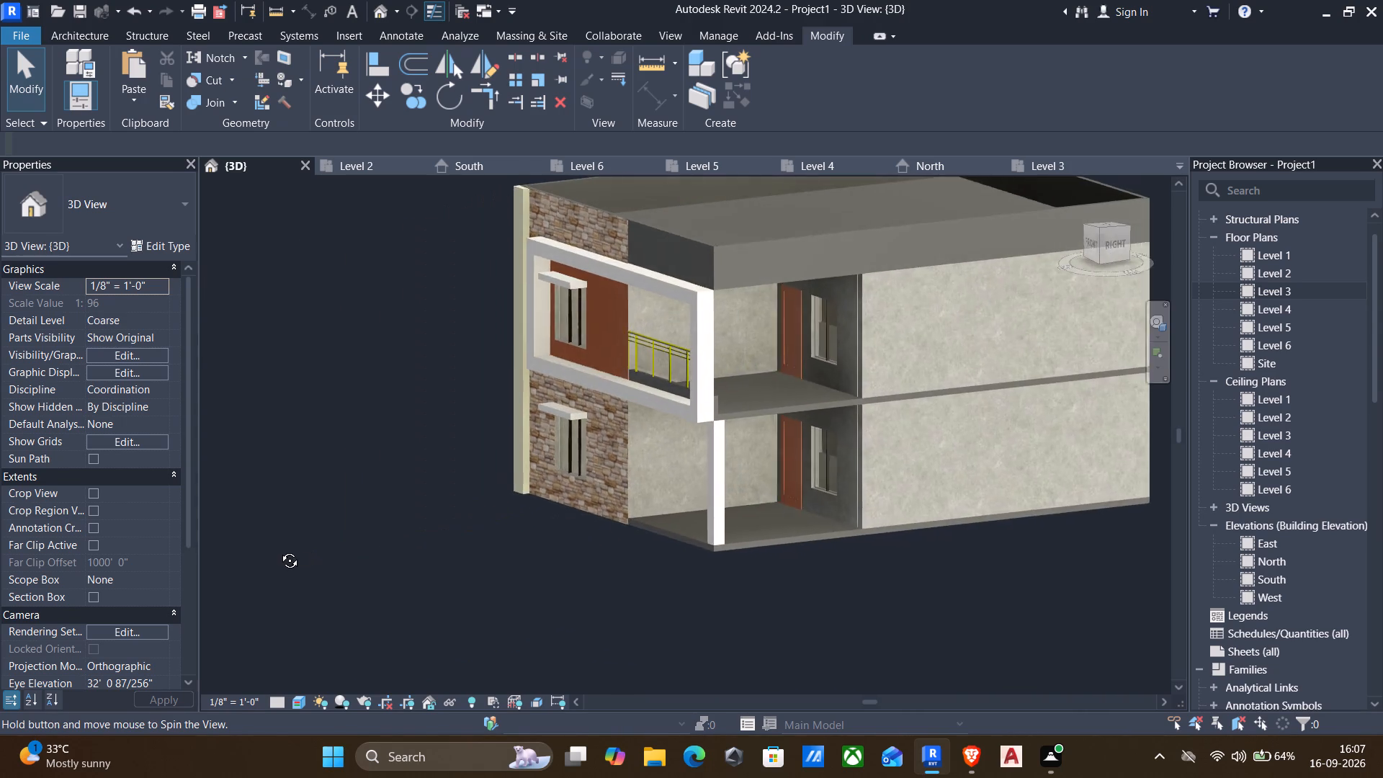
{"action": "middle_click_drag", "start_coordinate": [279, 550], "coordinate": [449, 498]}
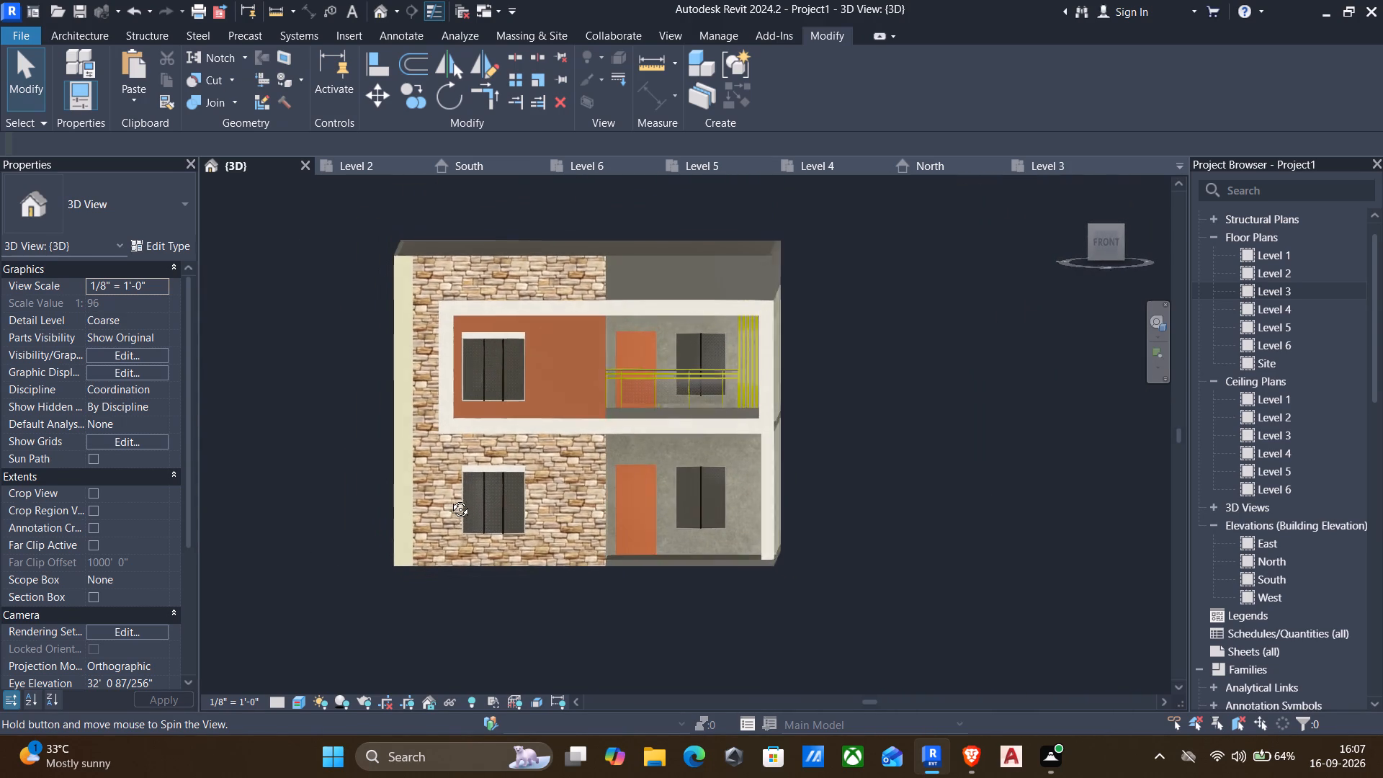
Examine the front facade and the ground-floor window in the stone wall from the front and the corner.
{"action": "middle_click_drag", "start_coordinate": [449, 498], "coordinate": [447, 496]}
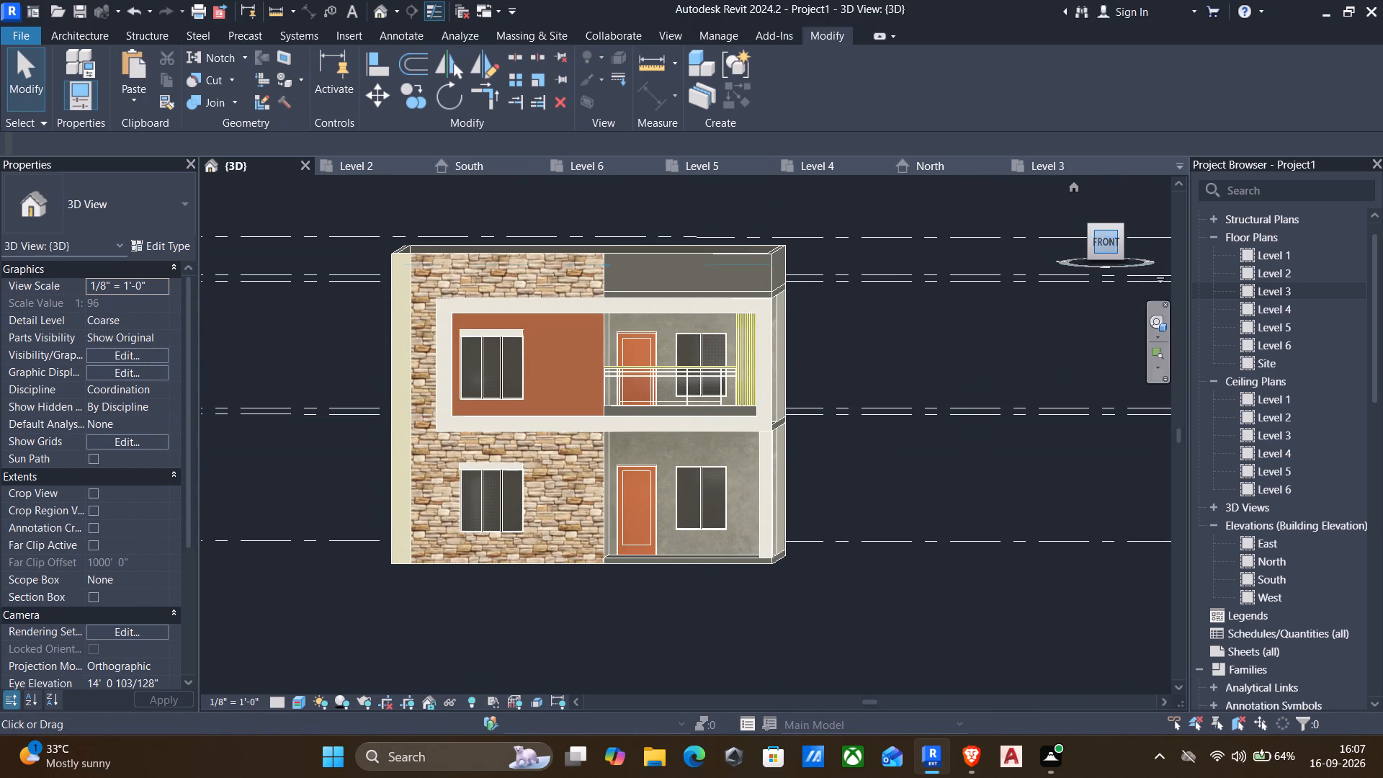
{"action": "left_click", "coordinate": [1106, 238]}
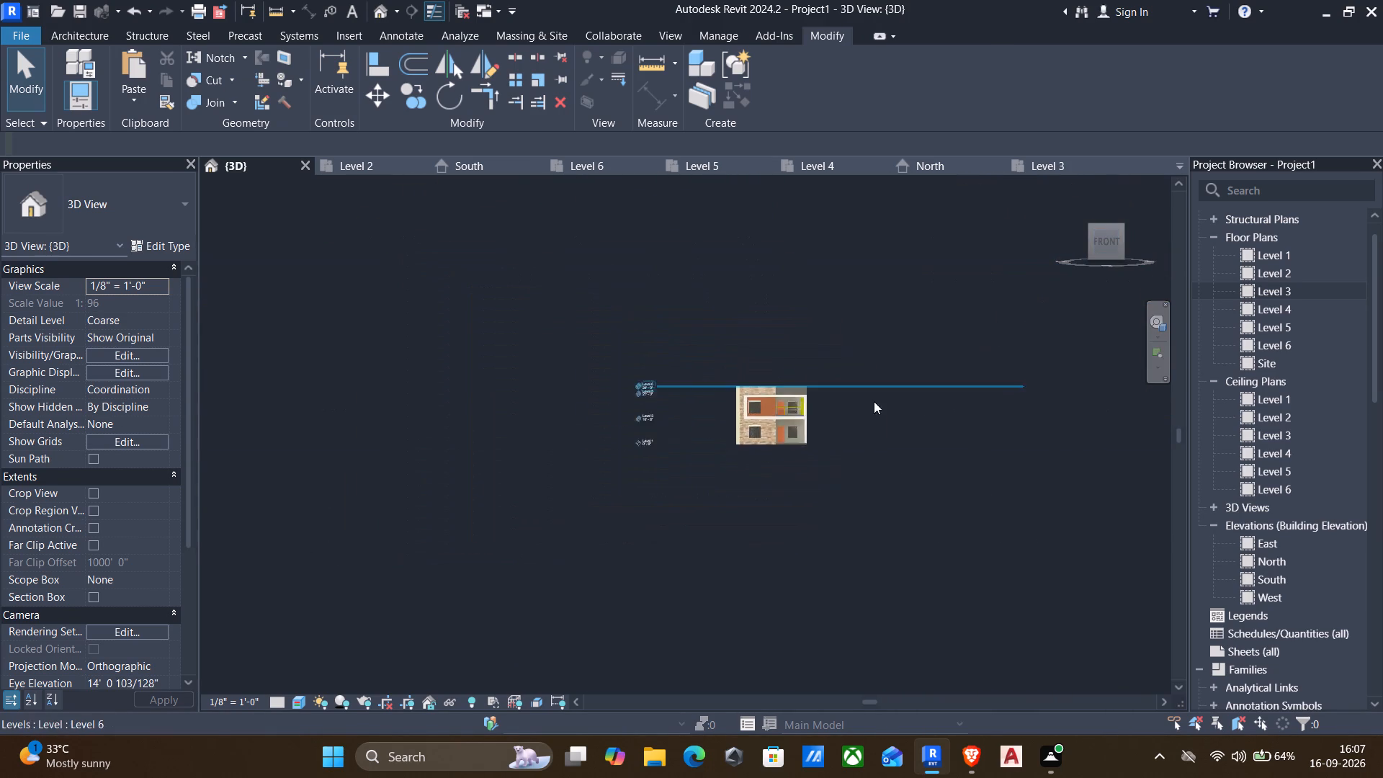
{"action": "scroll", "coordinate": [587, 446], "scroll_direction": "up", "scroll_amount": 9}
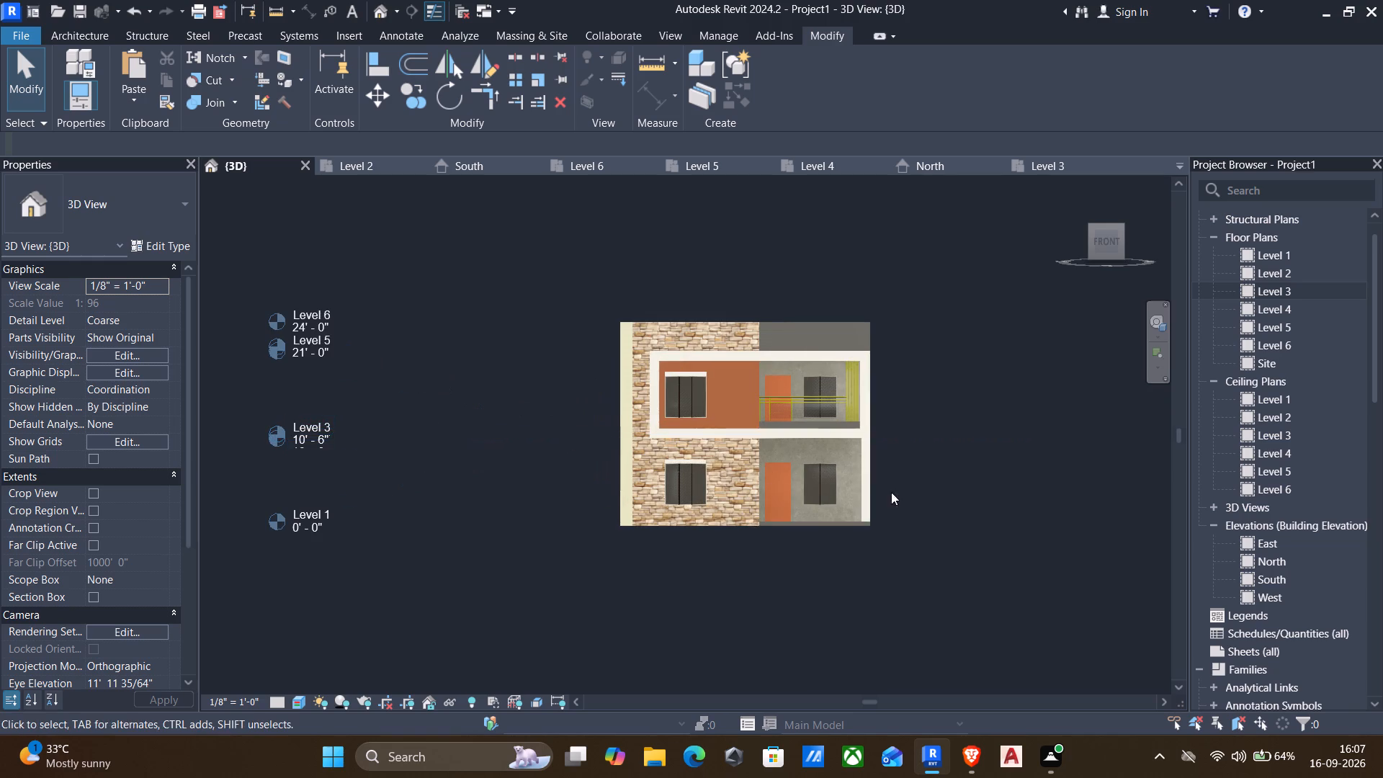
{"action": "scroll", "coordinate": [825, 473], "scroll_direction": "up", "scroll_amount": 3}
{"action": "middle_click_drag", "start_coordinate": [780, 467], "coordinate": [743, 472]}
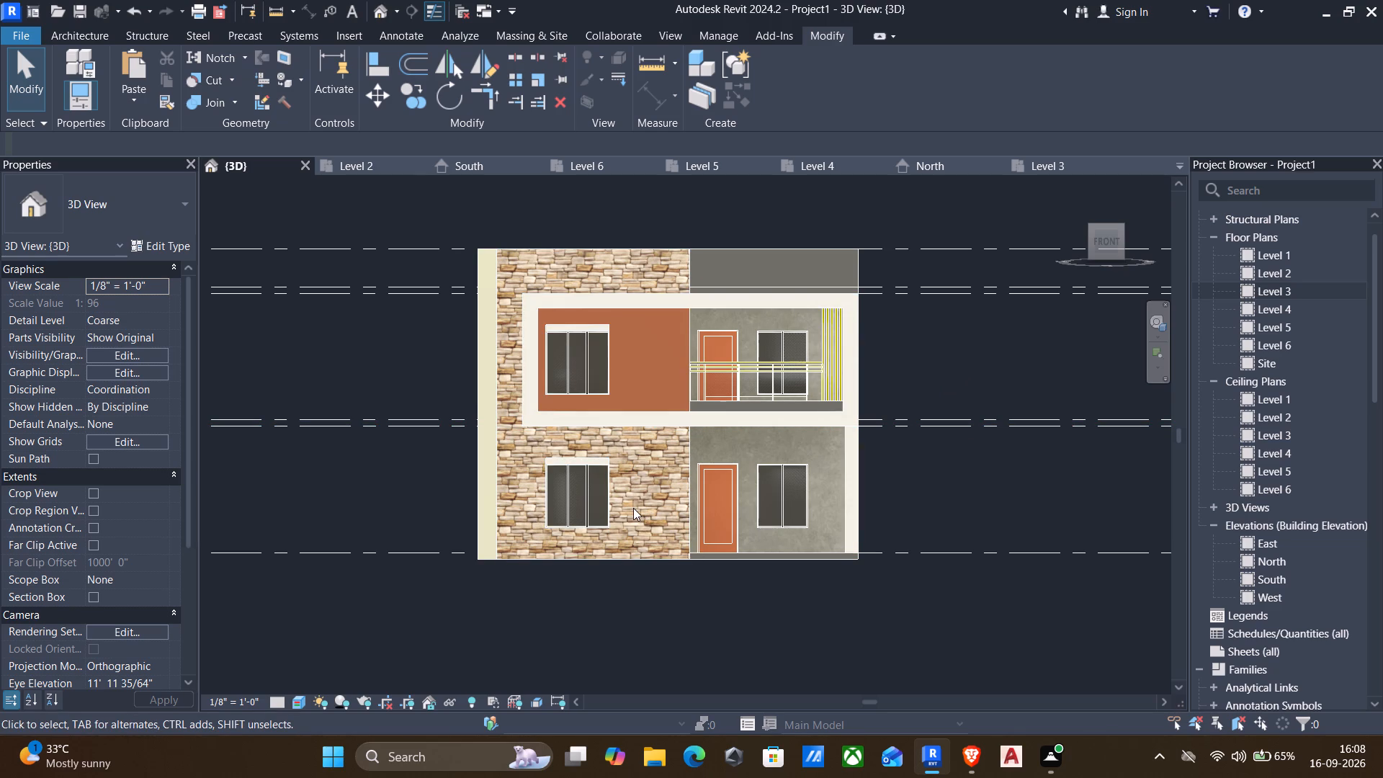
{"action": "scroll", "coordinate": [628, 514], "scroll_direction": "up", "scroll_amount": 4}
{"action": "scroll", "coordinate": [543, 504], "scroll_direction": "up", "scroll_amount": 4}
{"action": "middle_click_drag", "start_coordinate": [570, 487], "coordinate": [423, 533], "text": "shift"}
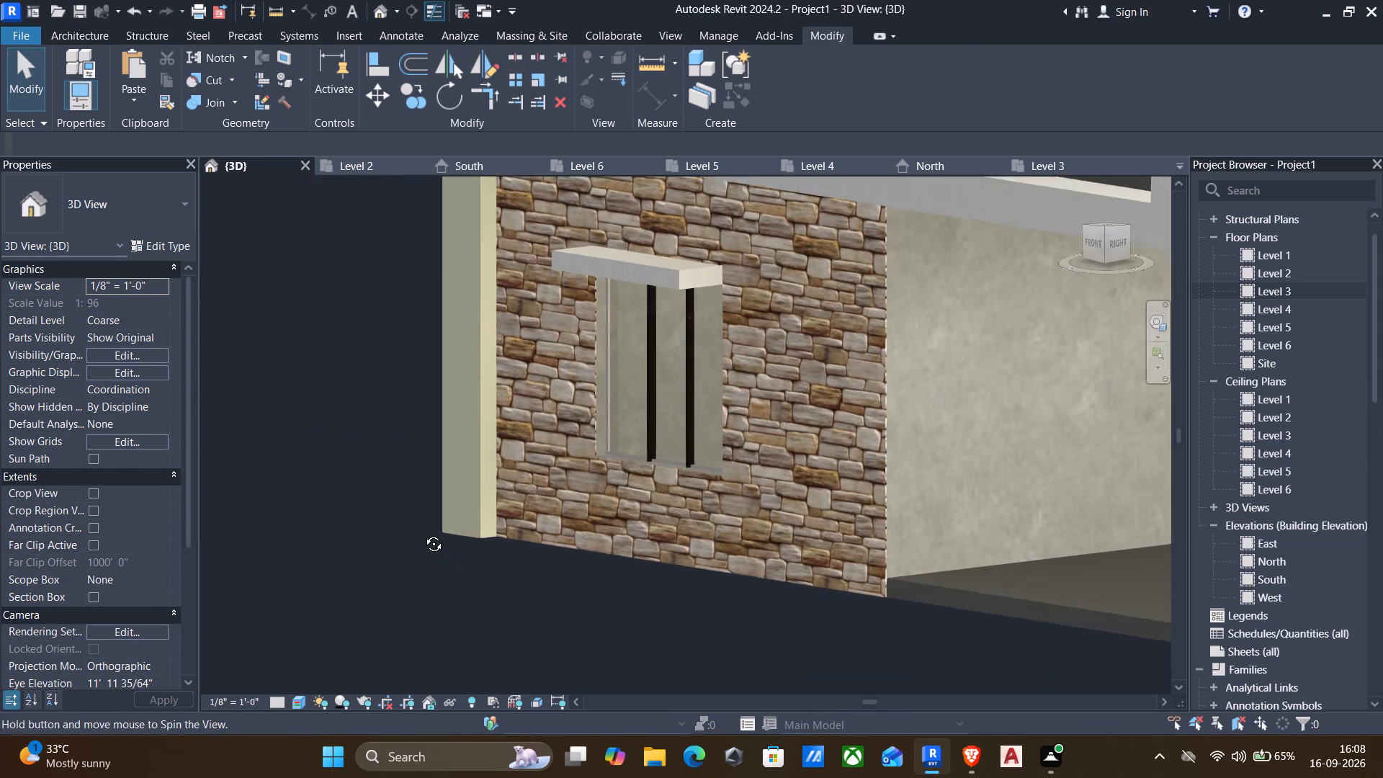
{"action": "middle_click_drag", "start_coordinate": [423, 533], "coordinate": [420, 535], "text": "shift"}
{"action": "scroll", "coordinate": [629, 365], "scroll_direction": "up", "scroll_amount": 2}
{"action": "middle_click_drag", "start_coordinate": [689, 399], "coordinate": [689, 400], "text": "shift"}
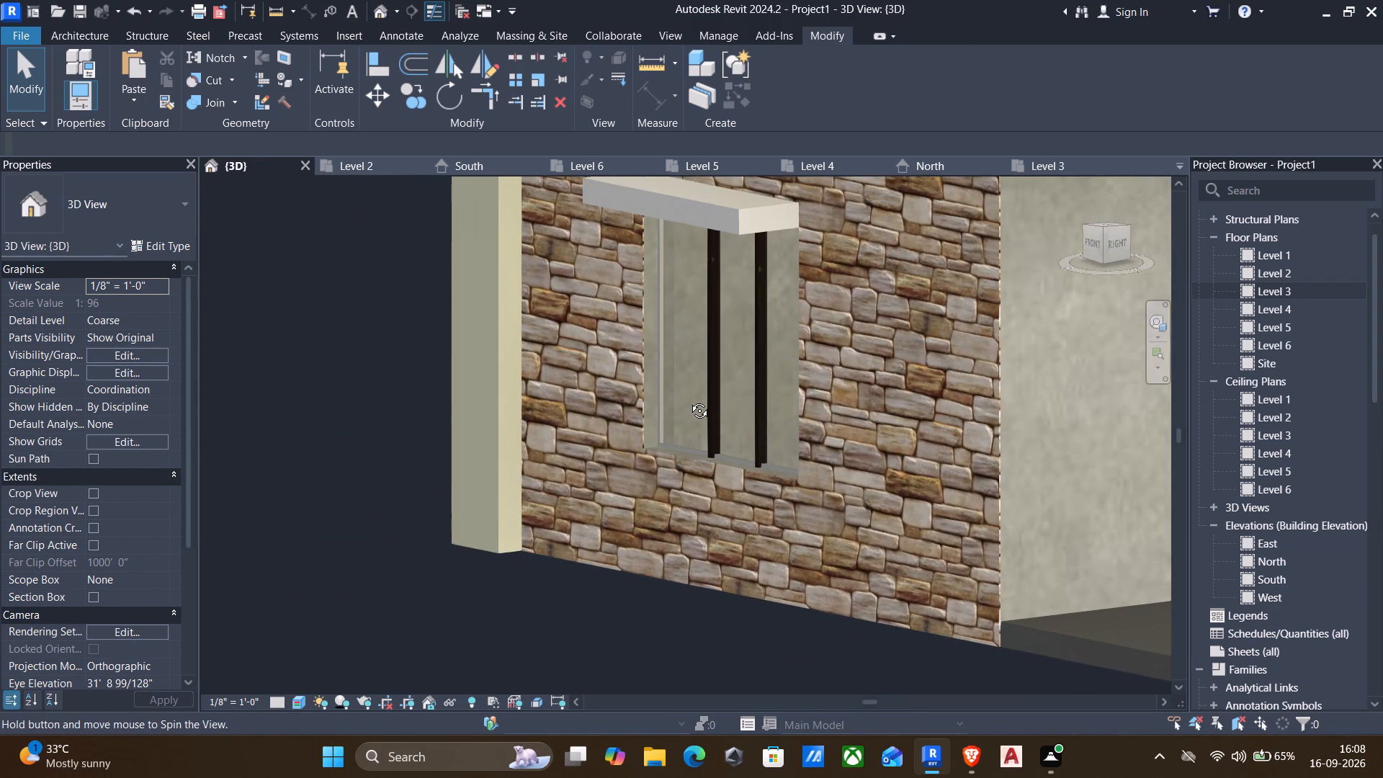
{"action": "middle_click_drag", "start_coordinate": [689, 400], "coordinate": [769, 435], "text": "shift"}
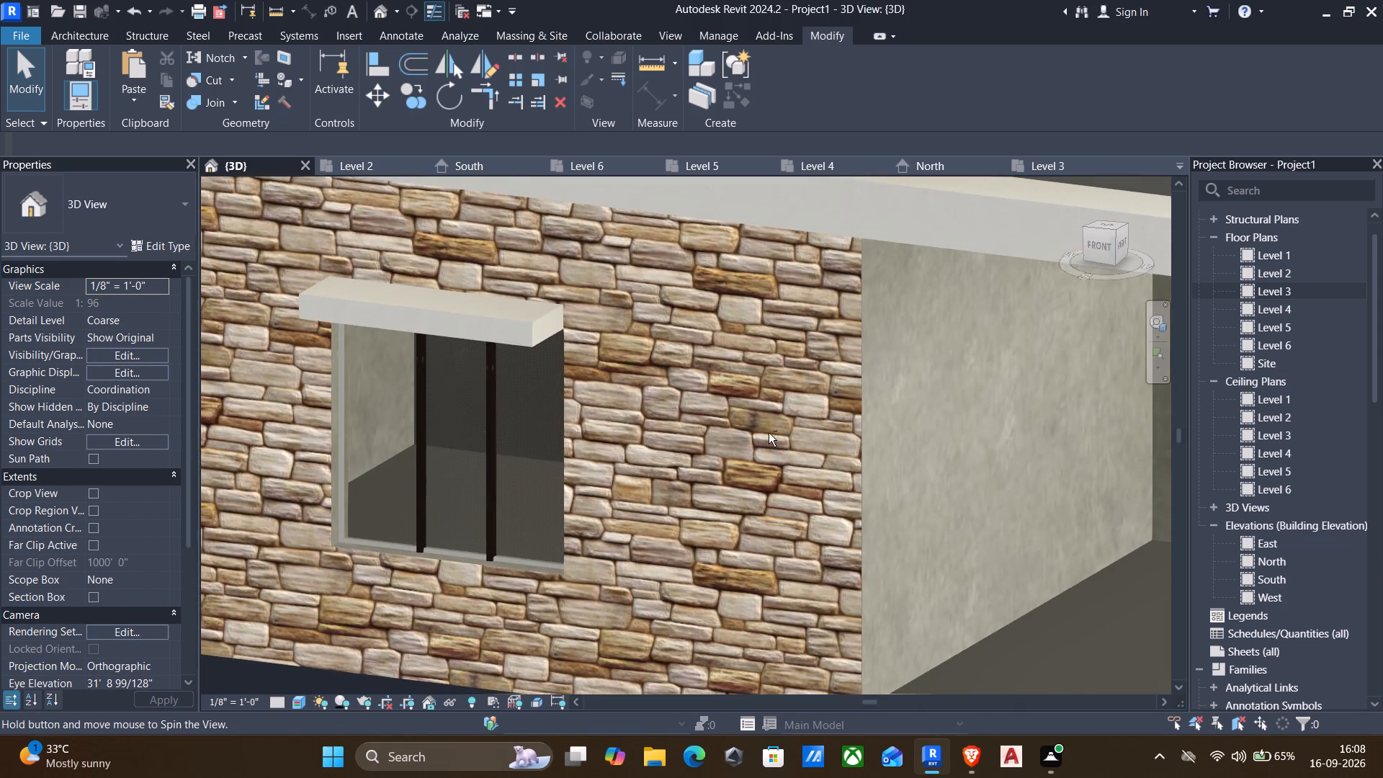
{"action": "scroll", "coordinate": [664, 482], "scroll_direction": "down", "scroll_amount": 2}
{"action": "middle_click_drag", "start_coordinate": [646, 535], "coordinate": [744, 382]}
{"action": "scroll", "coordinate": [747, 367], "scroll_direction": "down", "scroll_amount": 1}
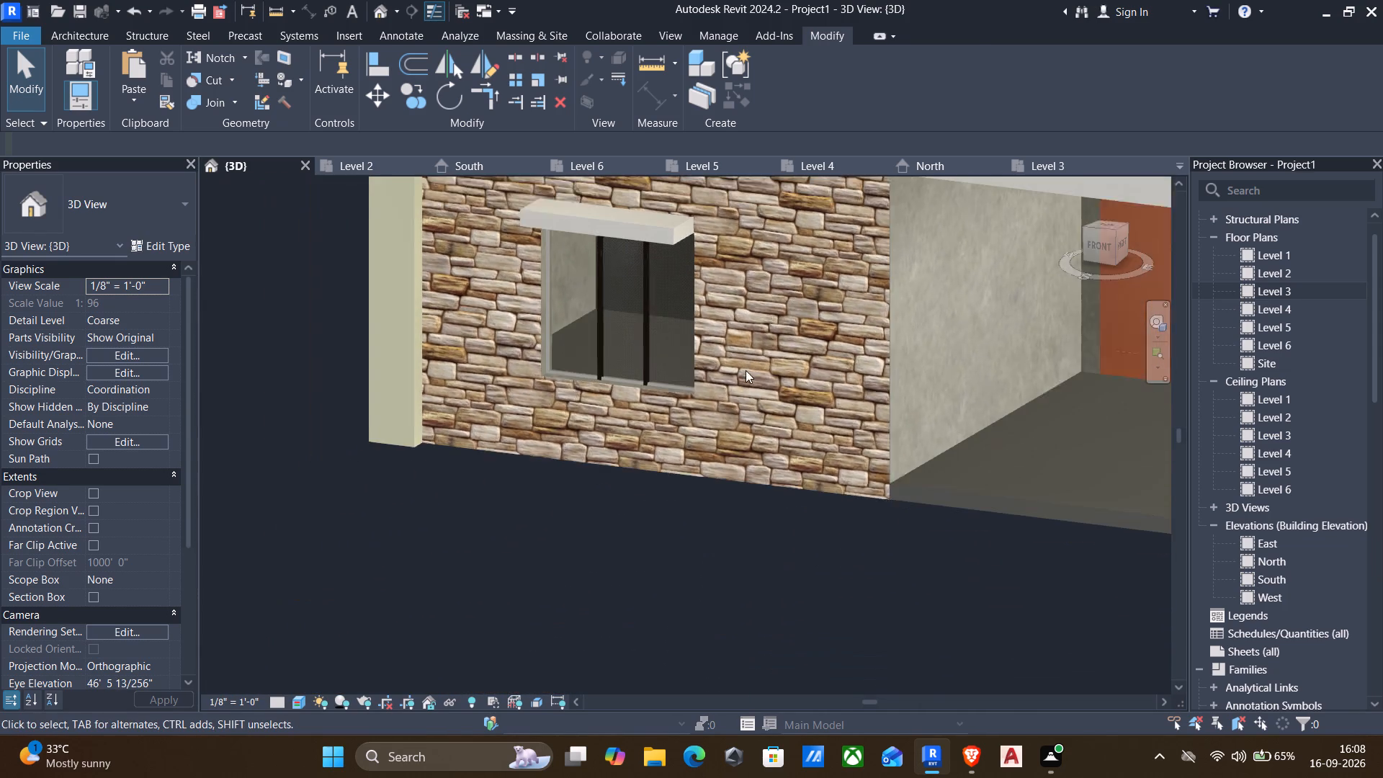
{"action": "scroll", "coordinate": [746, 370], "scroll_direction": "down", "scroll_amount": 1}
{"action": "middle_click_drag", "start_coordinate": [534, 430], "coordinate": [495, 511]}
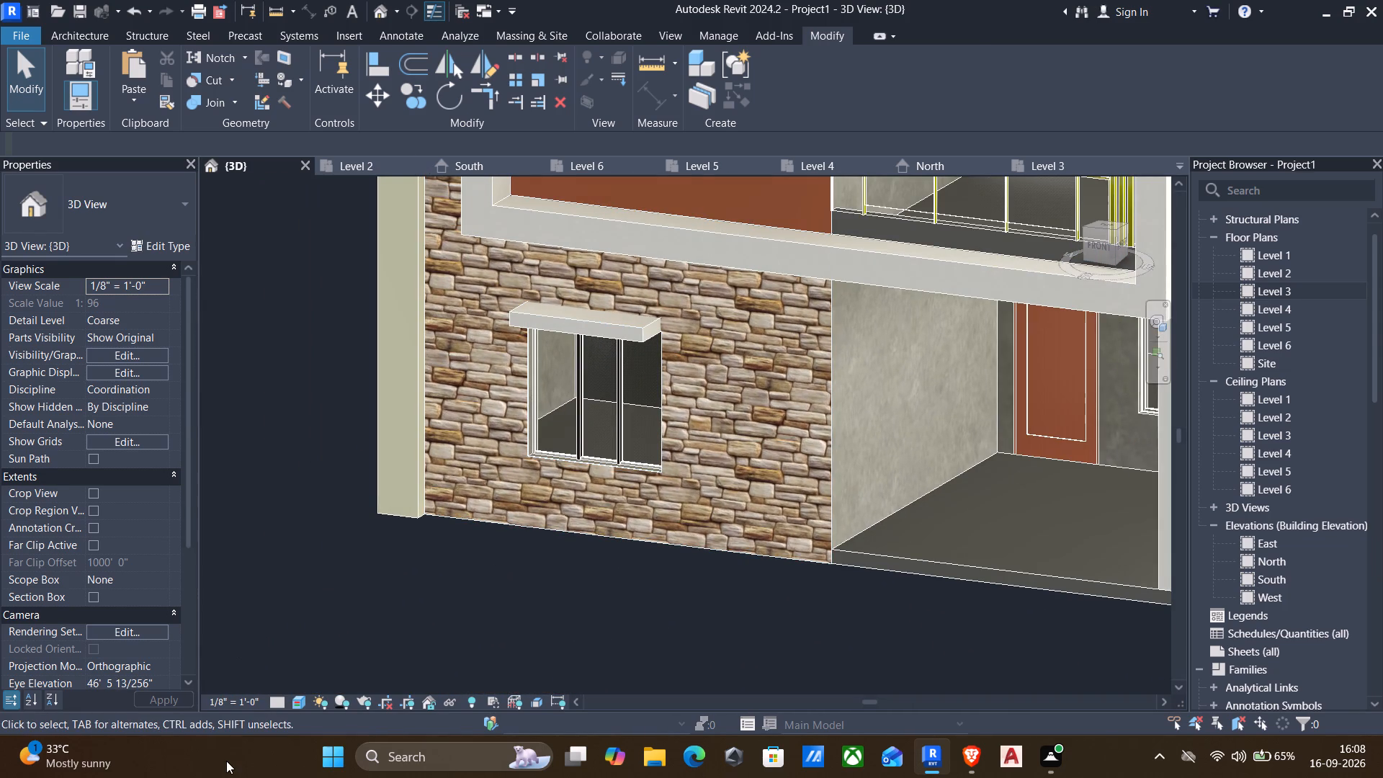
Show the 3D view in the Shaded visual style.
{"action": "left_click", "coordinate": [301, 697]}
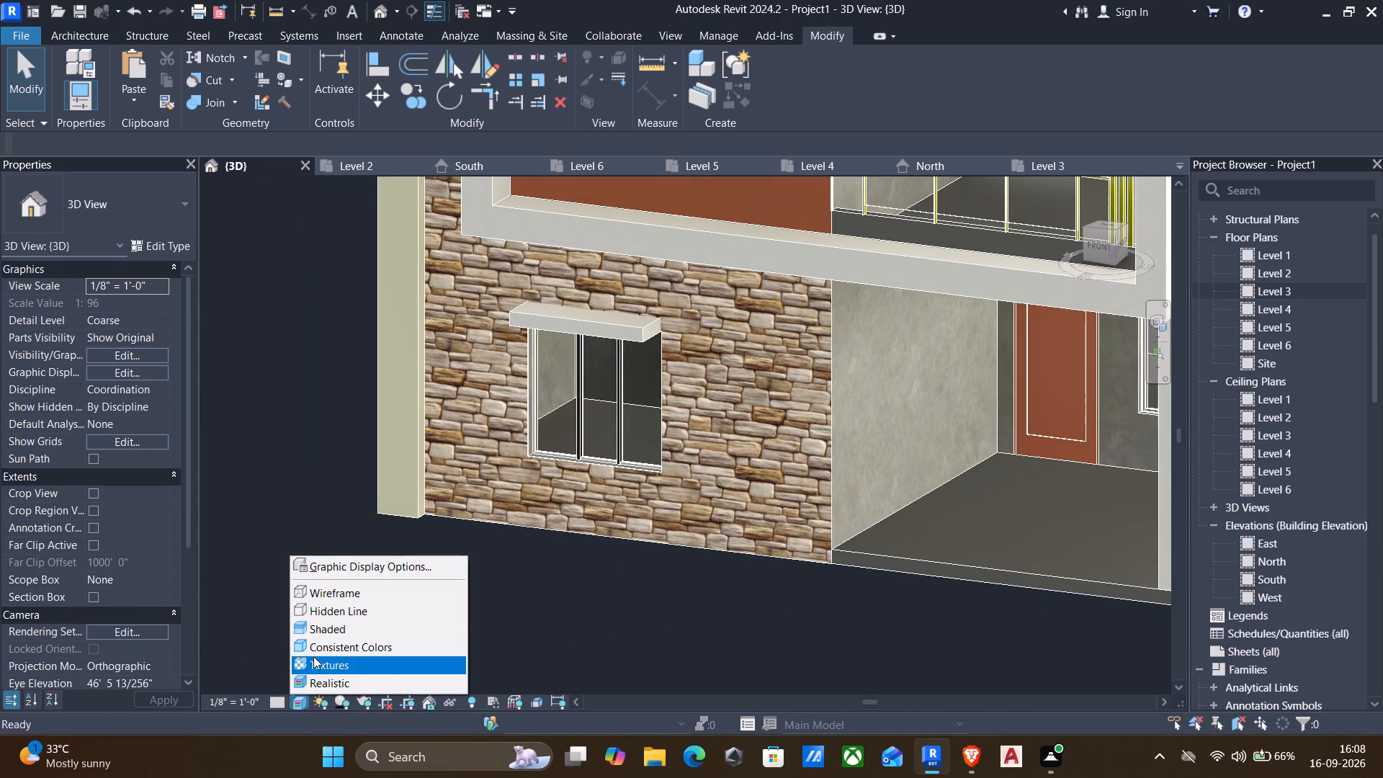
{"action": "left_click", "coordinate": [323, 638]}
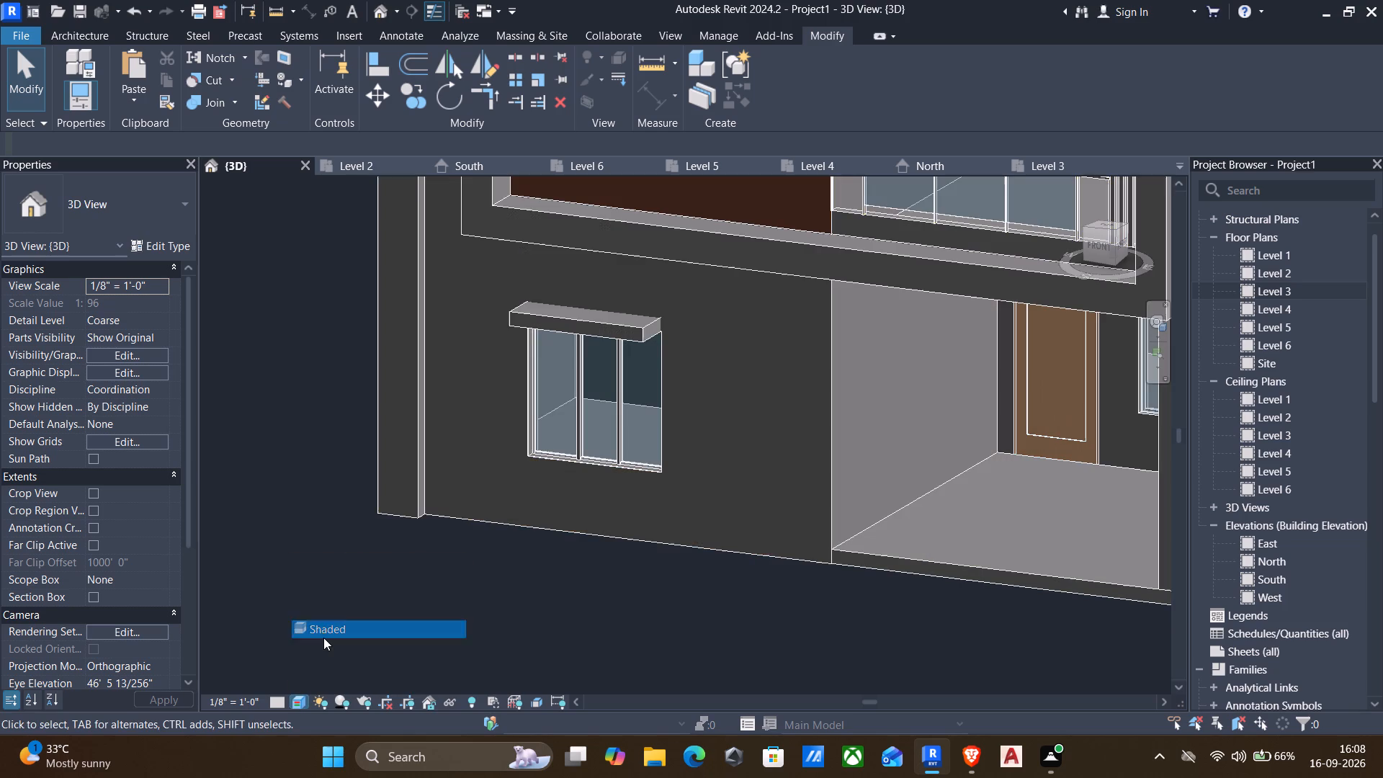
Place a horizontal Cornice wall sweep along the top edge of the front roof parapet wall.
{"action": "scroll", "coordinate": [465, 632], "scroll_direction": "down", "scroll_amount": 1}
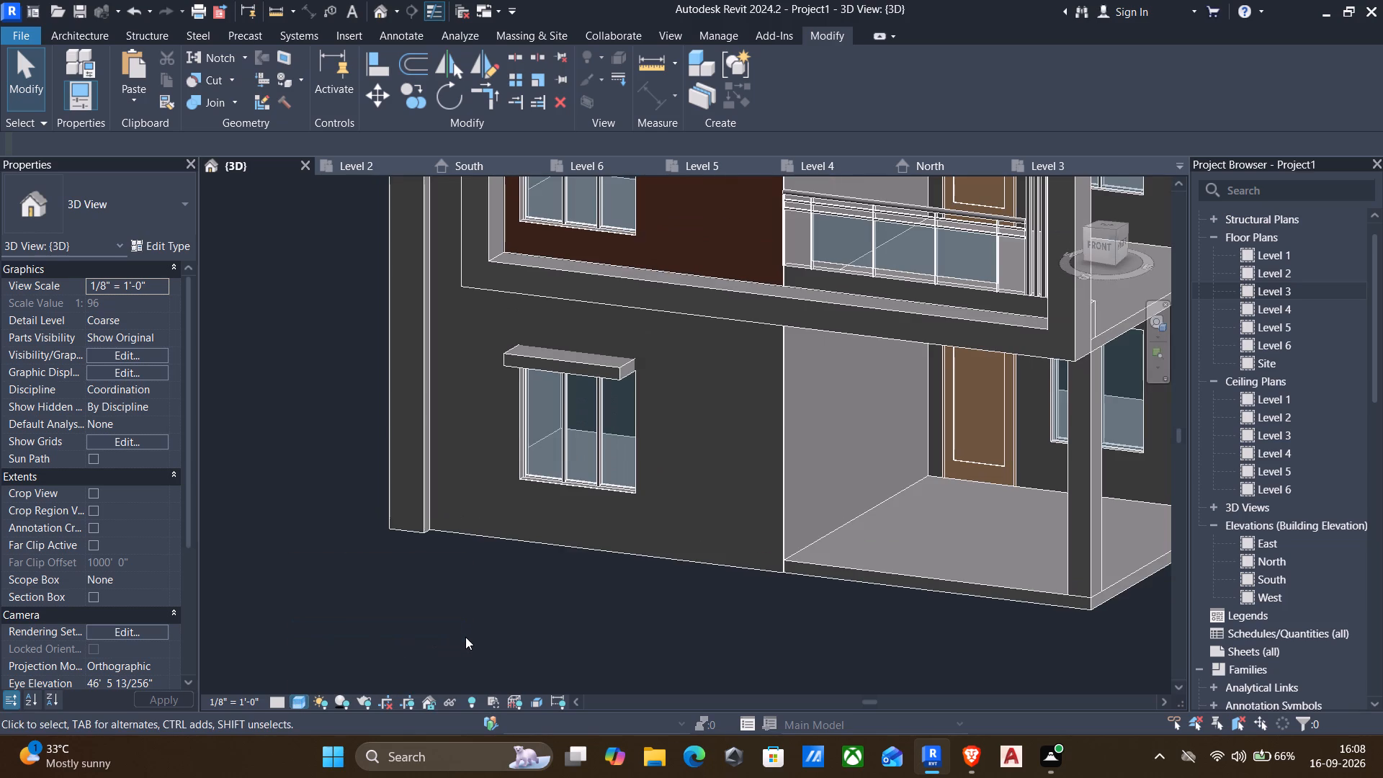
{"action": "scroll", "coordinate": [465, 637], "scroll_direction": "down", "scroll_amount": 3}
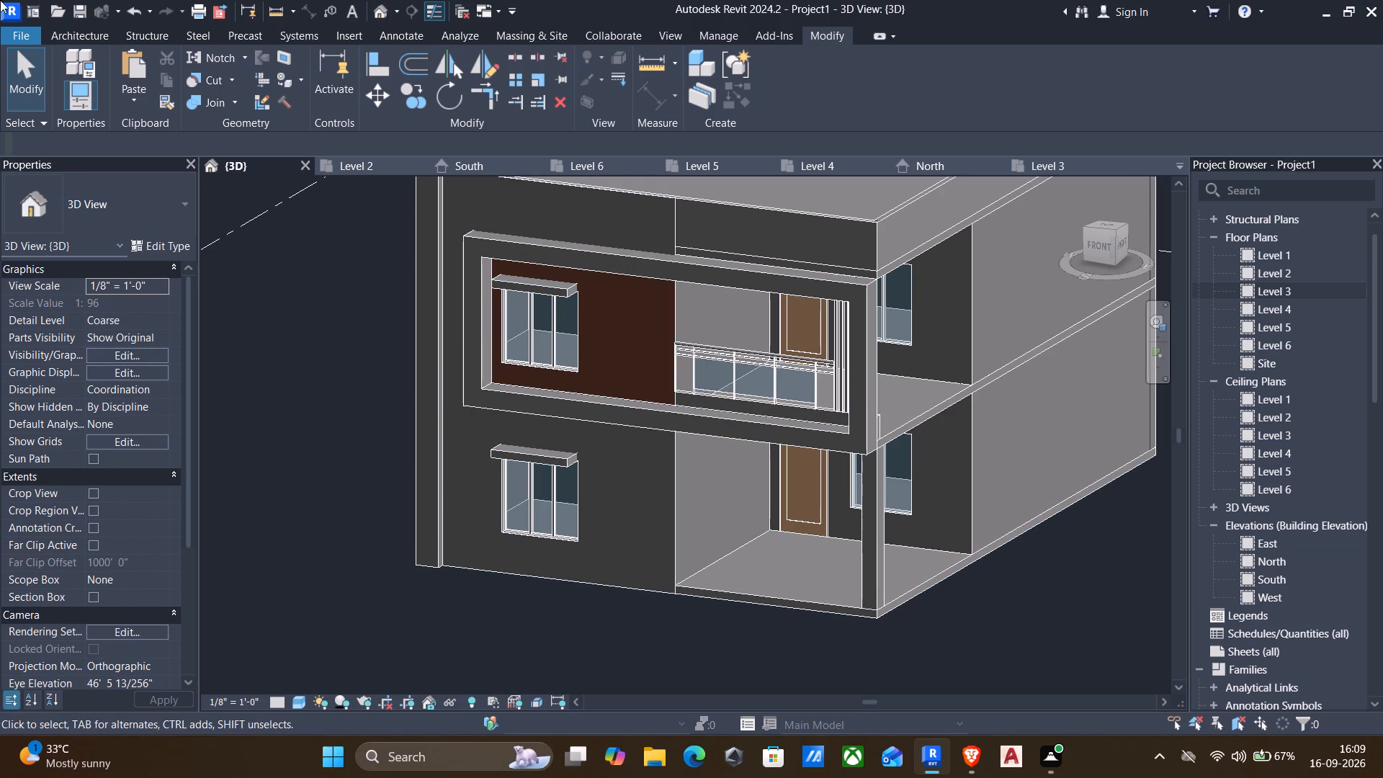
{"action": "left_click", "coordinate": [63, 35]}
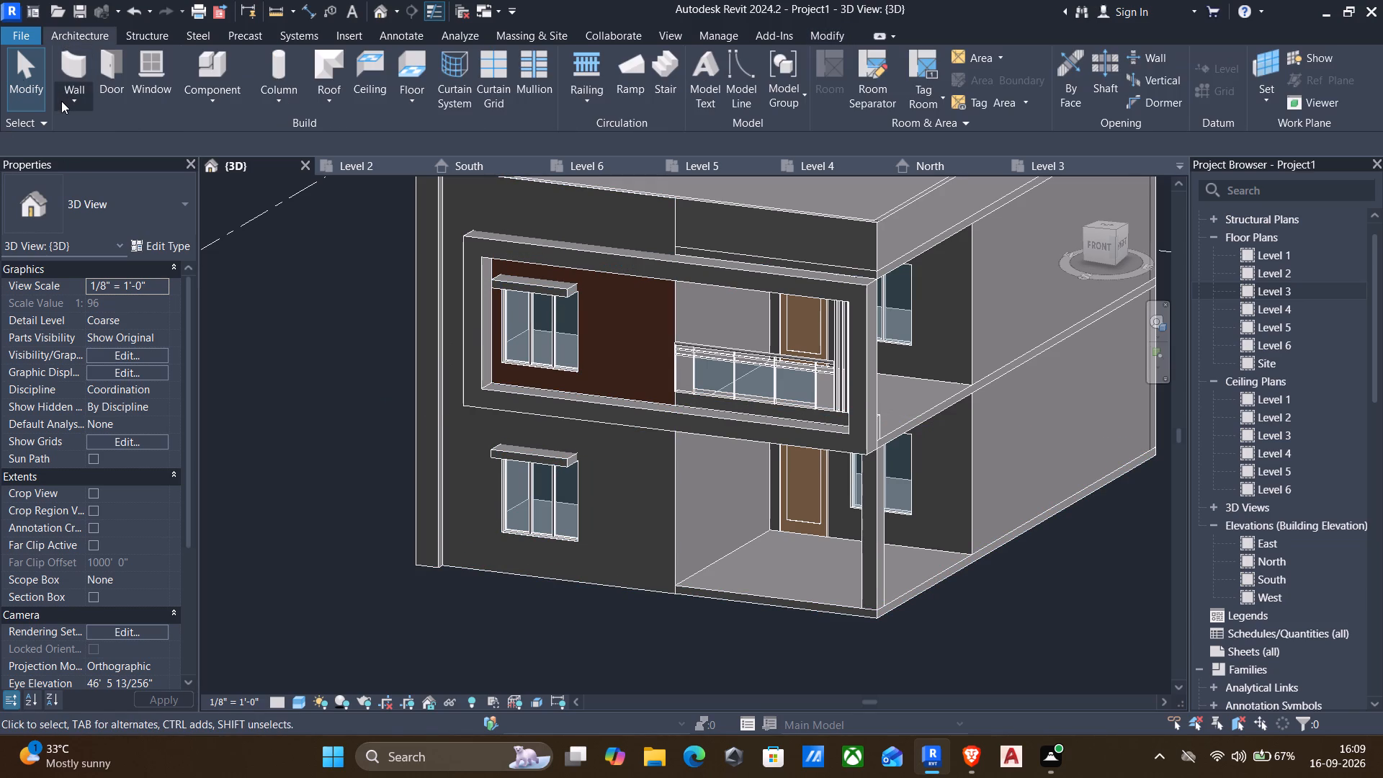
{"action": "left_click", "coordinate": [61, 102]}
{"action": "left_click", "coordinate": [99, 247]}
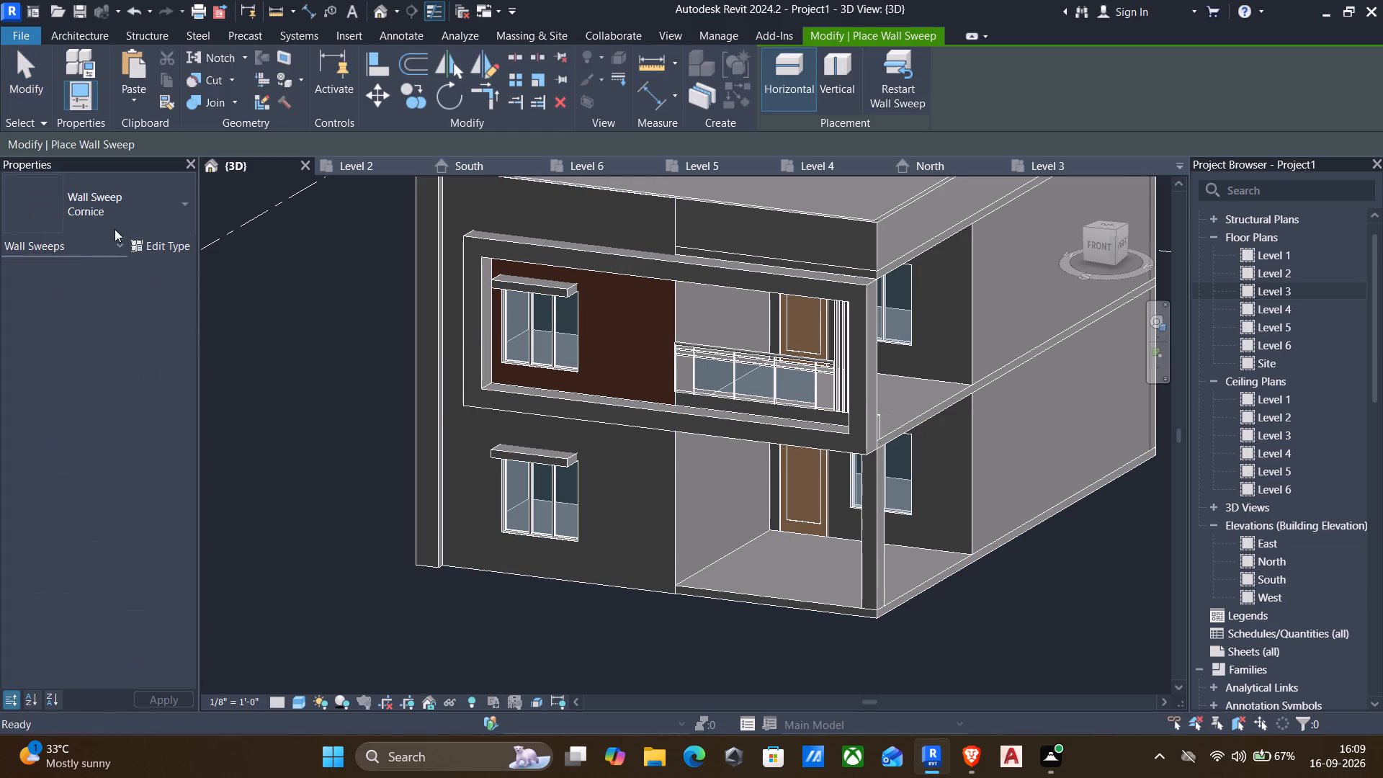
{"action": "middle_click_drag", "start_coordinate": [242, 254], "coordinate": [266, 469]}
{"action": "scroll", "coordinate": [449, 407], "scroll_direction": "up", "scroll_amount": 1}
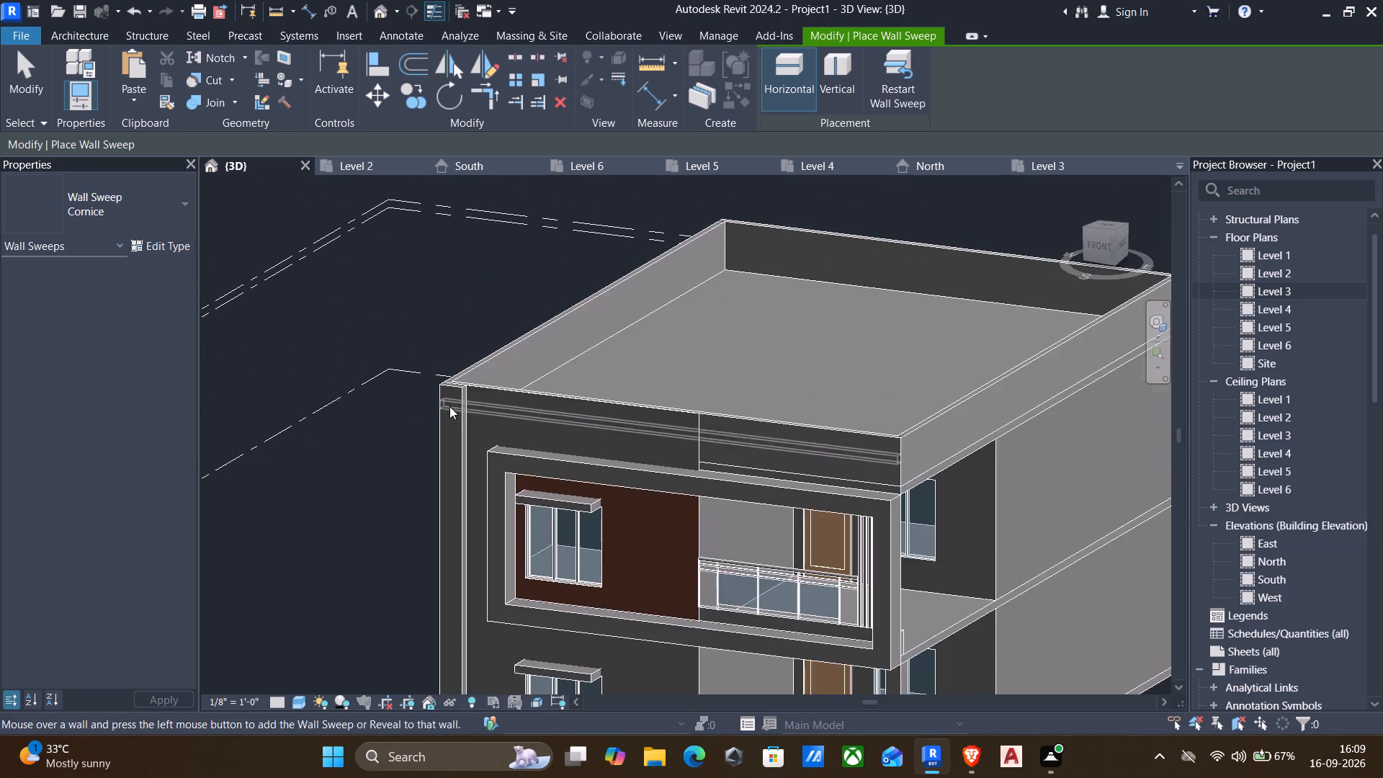
{"action": "scroll", "coordinate": [449, 406], "scroll_direction": "up", "scroll_amount": 4}
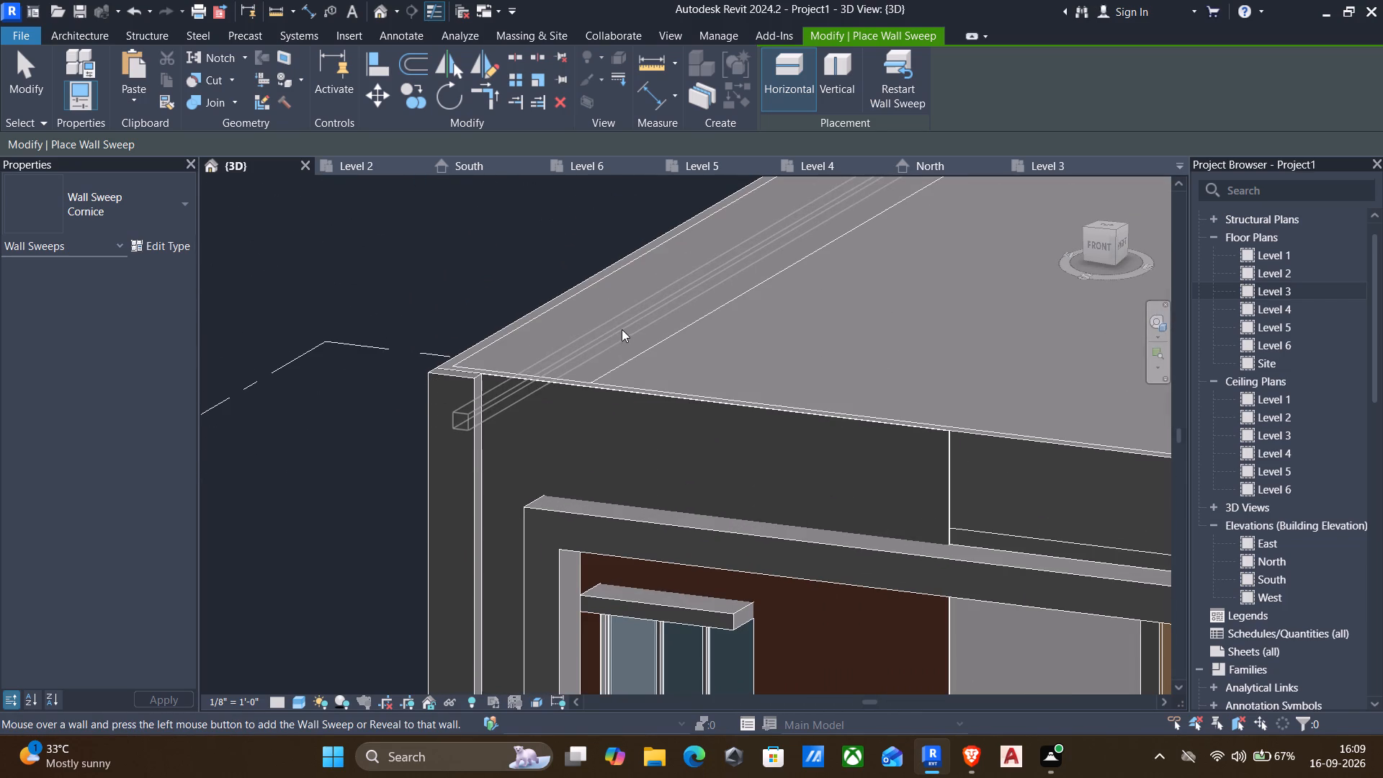
{"action": "left_click", "coordinate": [448, 384]}
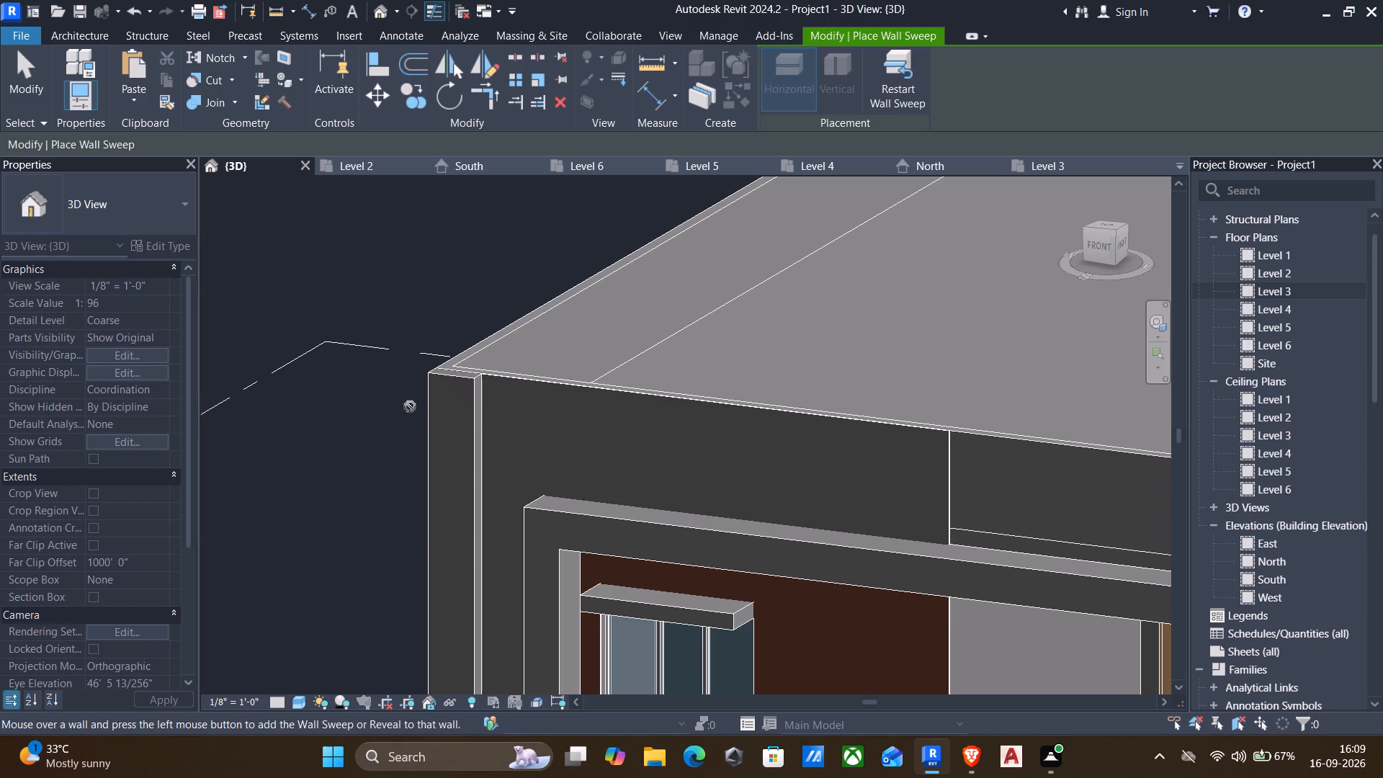
{"action": "left_click", "coordinate": [455, 386]}
{"action": "left_click", "coordinate": [455, 386]}
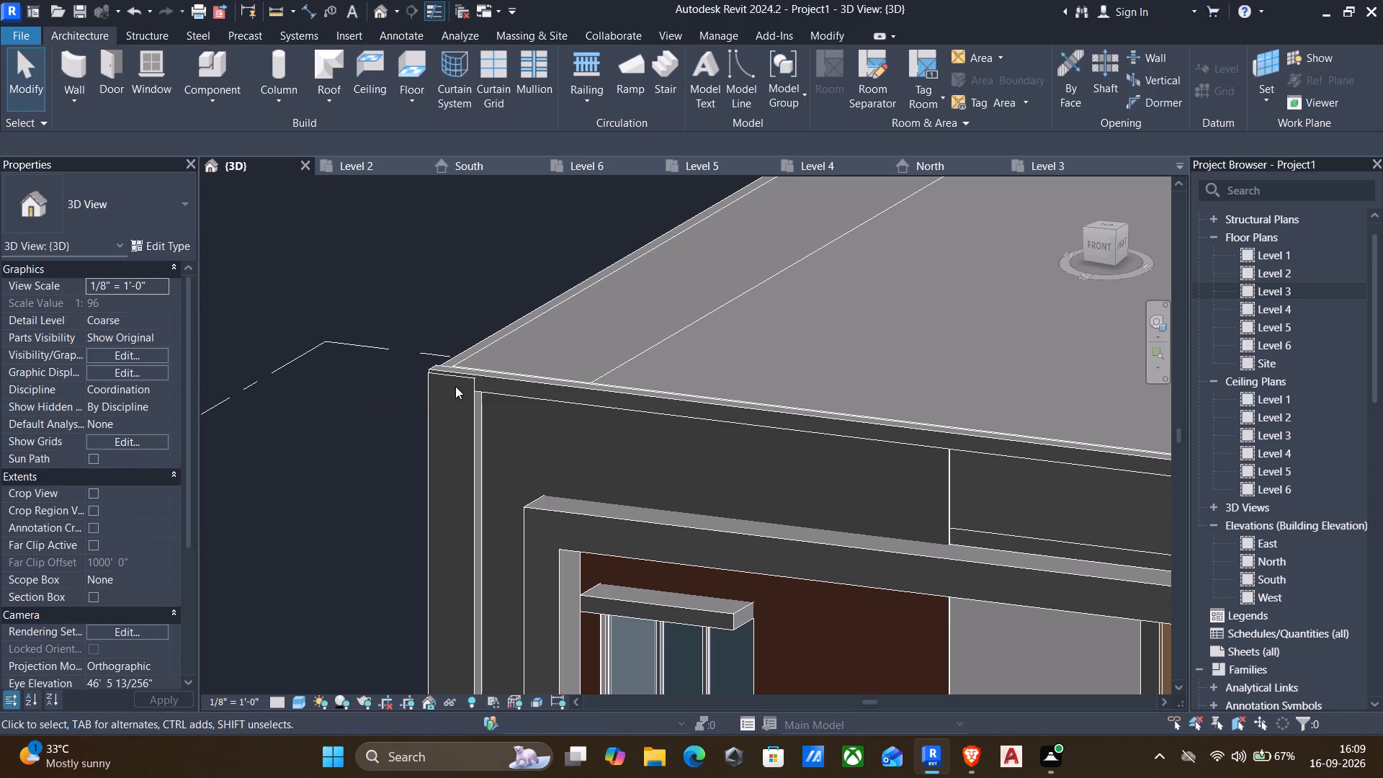
{"action": "left_click", "coordinate": [471, 420]}
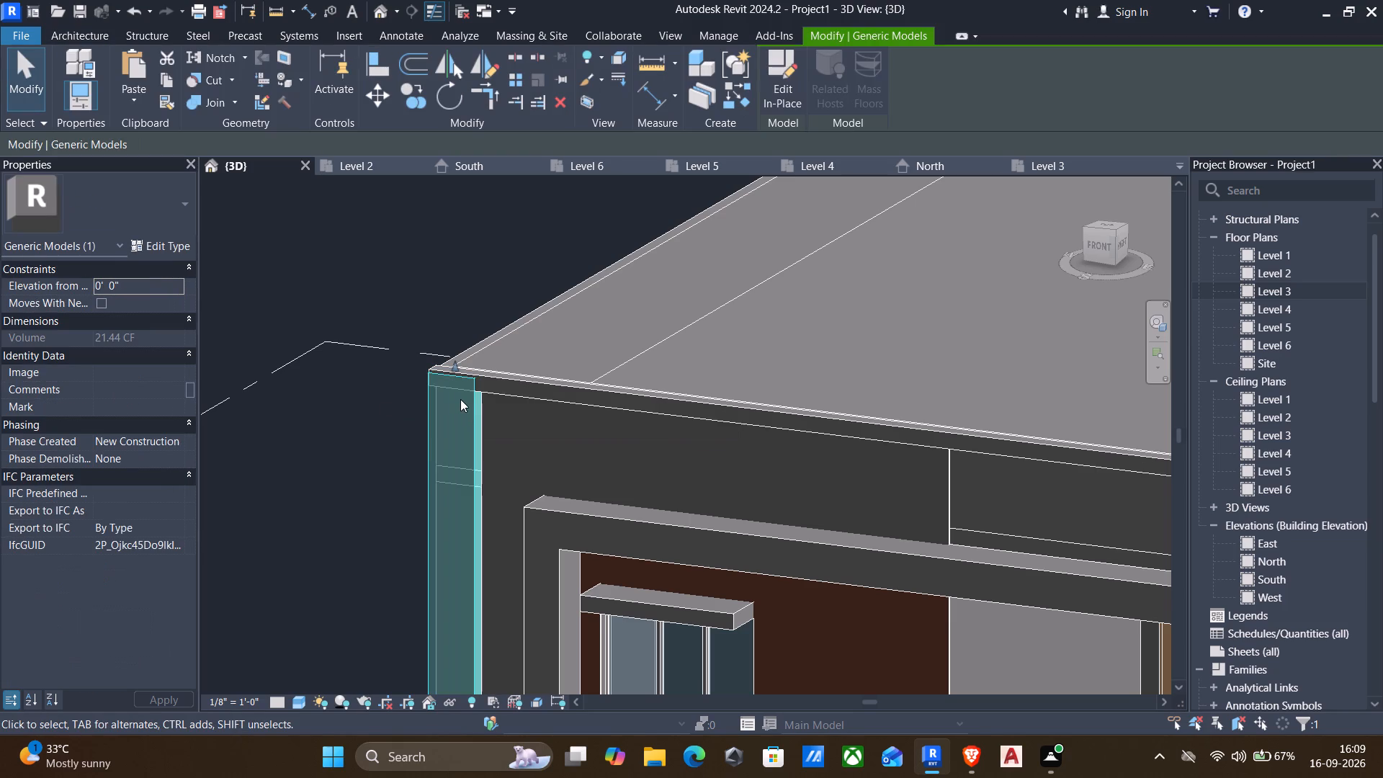
{"action": "key", "text": "Escape"}
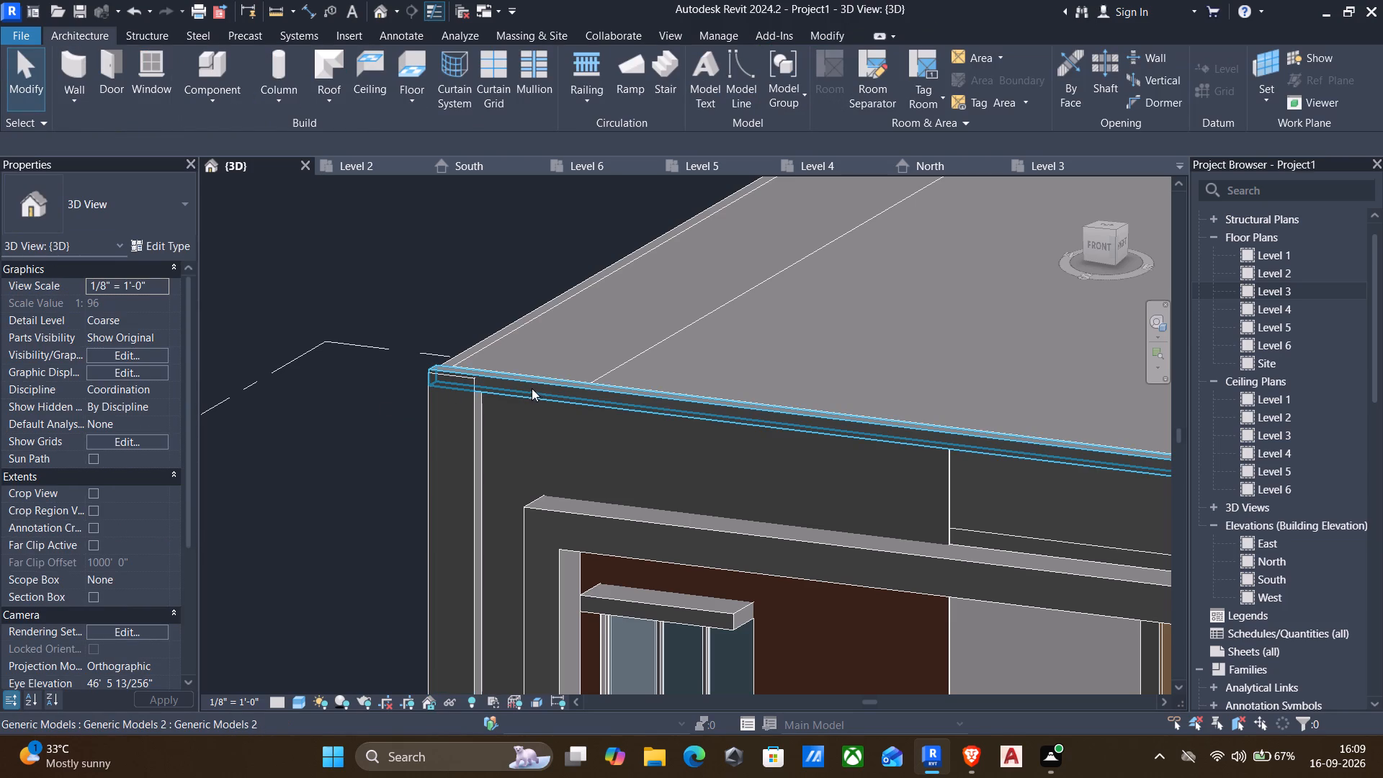
Nudge the front parapet's cornice outward to about 6 3/8" from the wall, keeping its Level 5 offset at 2' 7".
{"action": "middle_click_drag", "start_coordinate": [446, 414], "coordinate": [596, 398], "text": "shift"}
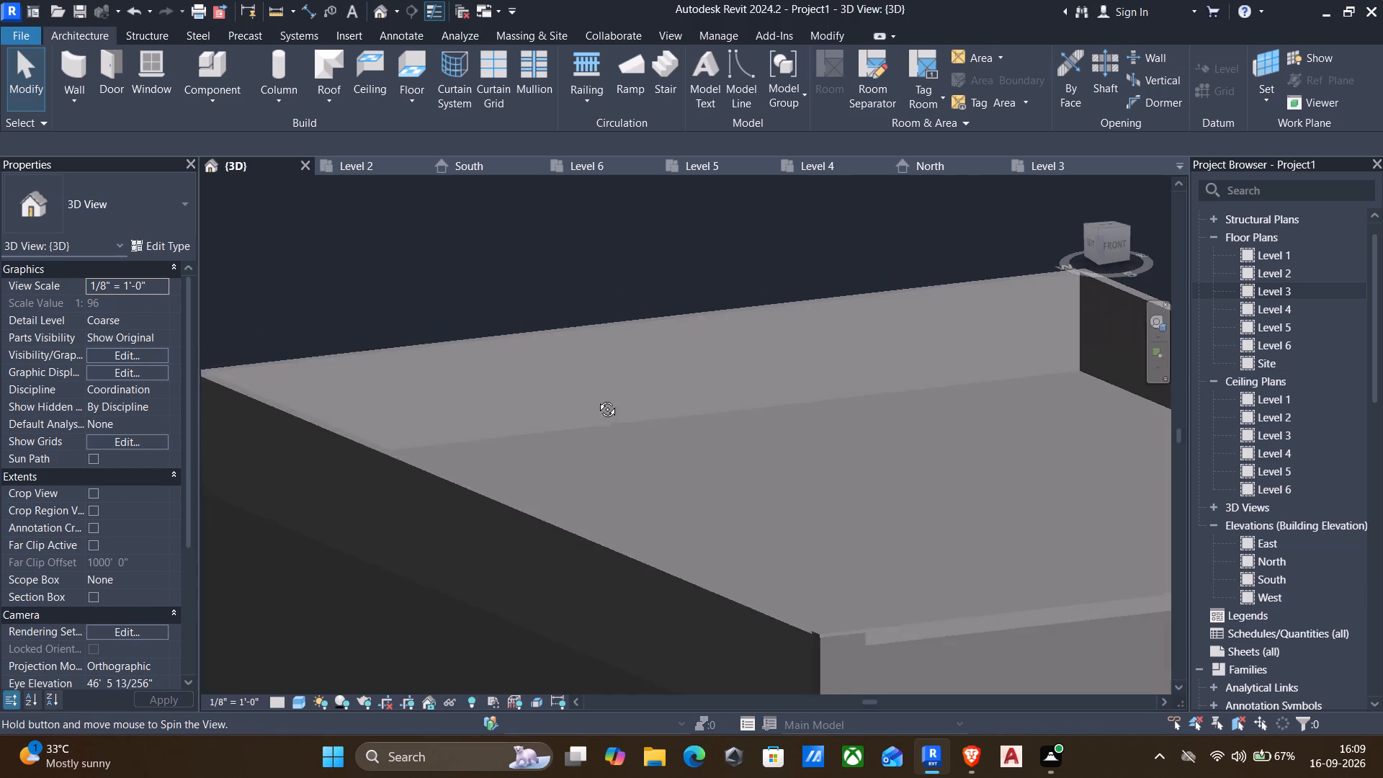
{"action": "middle_click_drag", "start_coordinate": [596, 398], "coordinate": [567, 355], "text": "shift"}
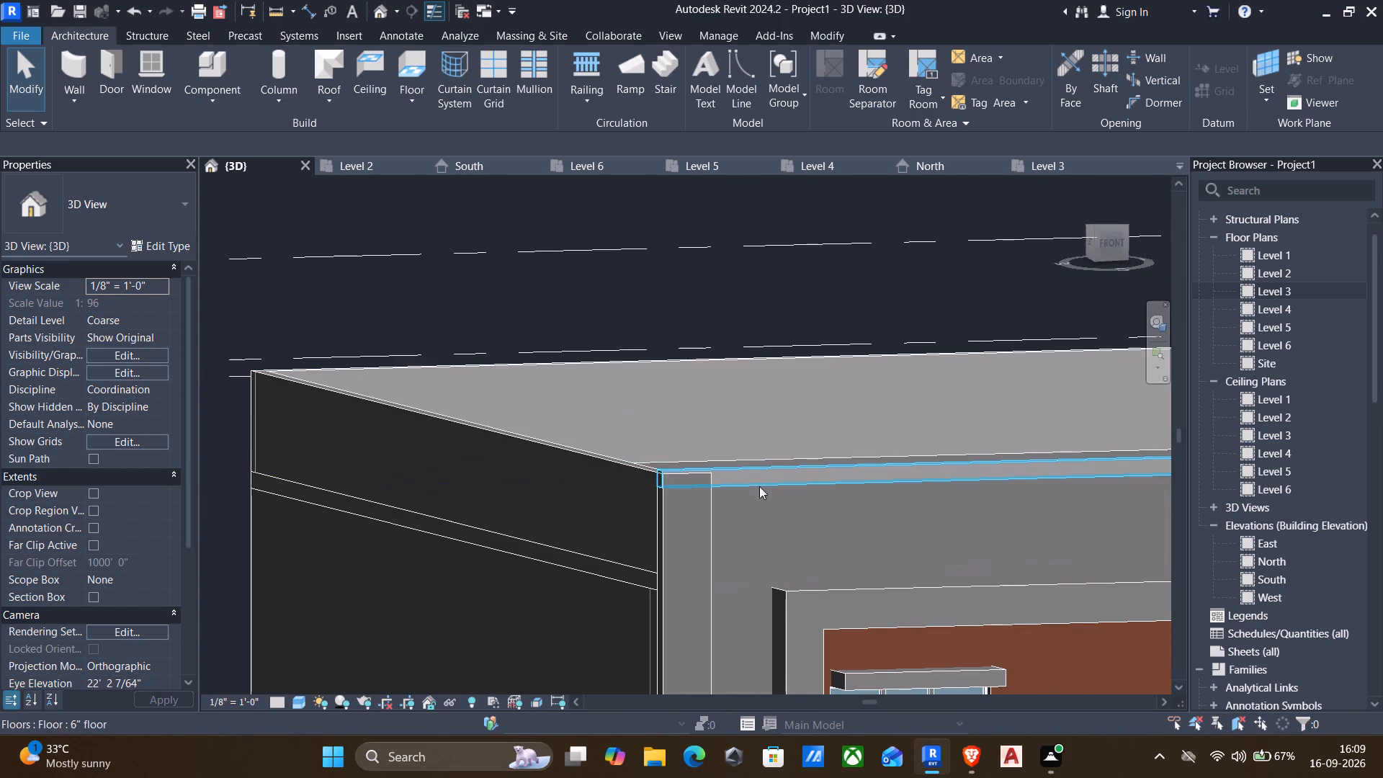
{"action": "left_click", "coordinate": [722, 471]}
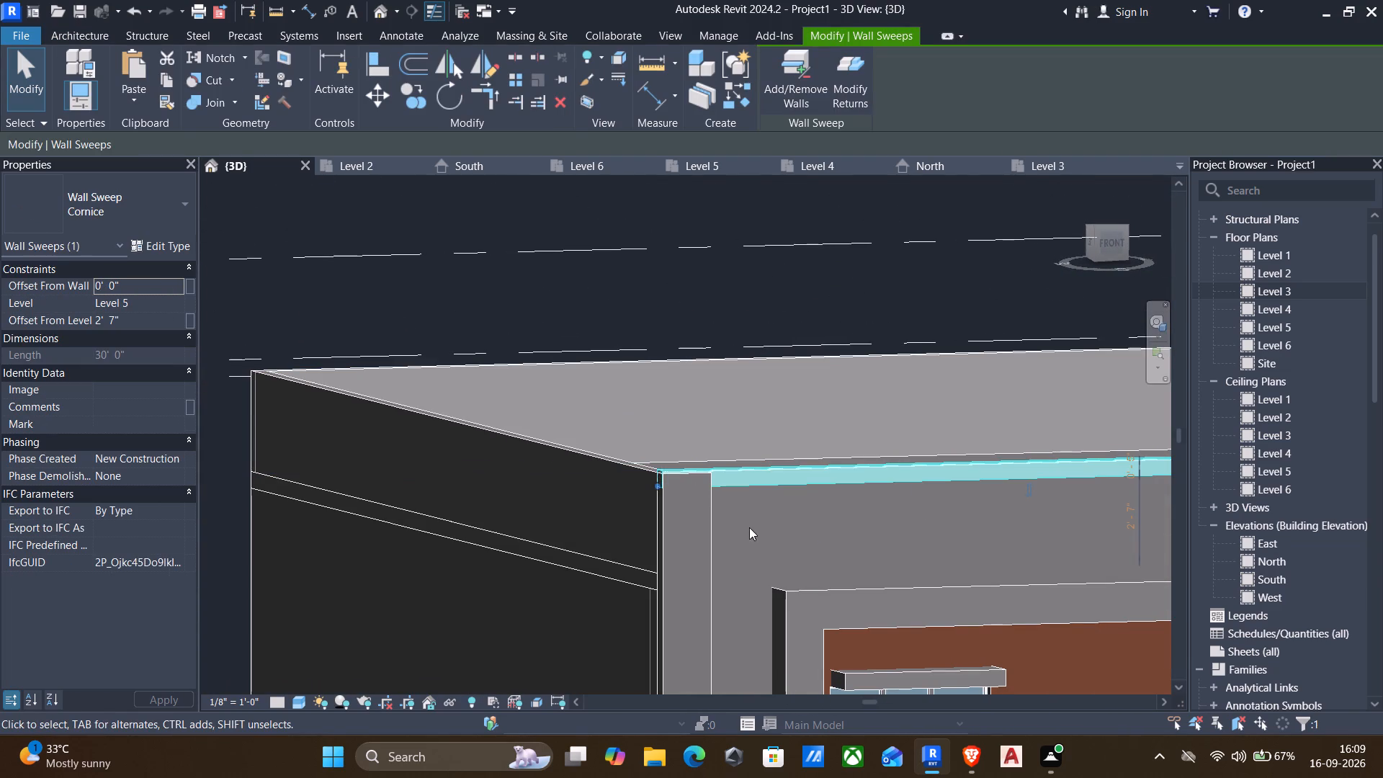
{"action": "middle_click_drag", "start_coordinate": [736, 535], "coordinate": [480, 570], "text": "shift"}
{"action": "scroll", "coordinate": [496, 567], "scroll_direction": "down", "scroll_amount": 3}
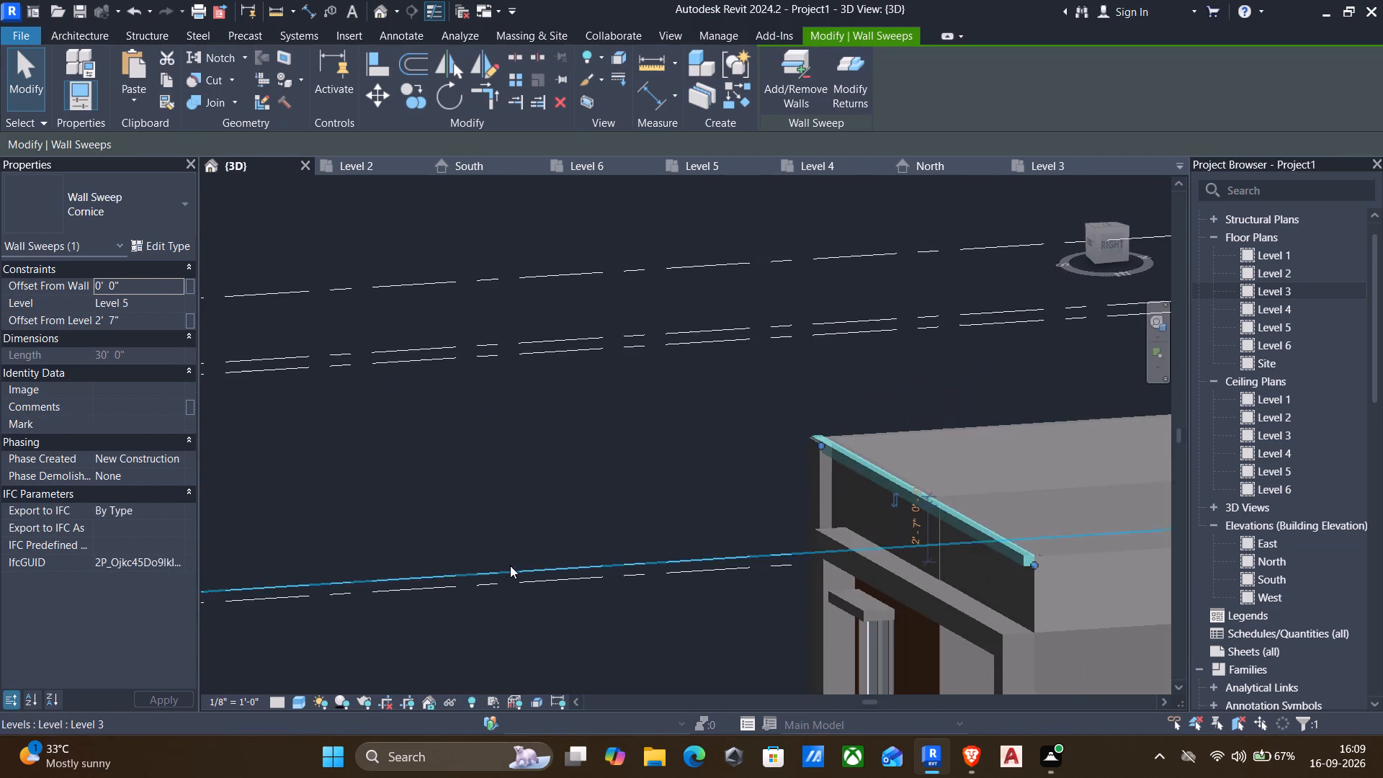
{"action": "key", "text": "Down"}
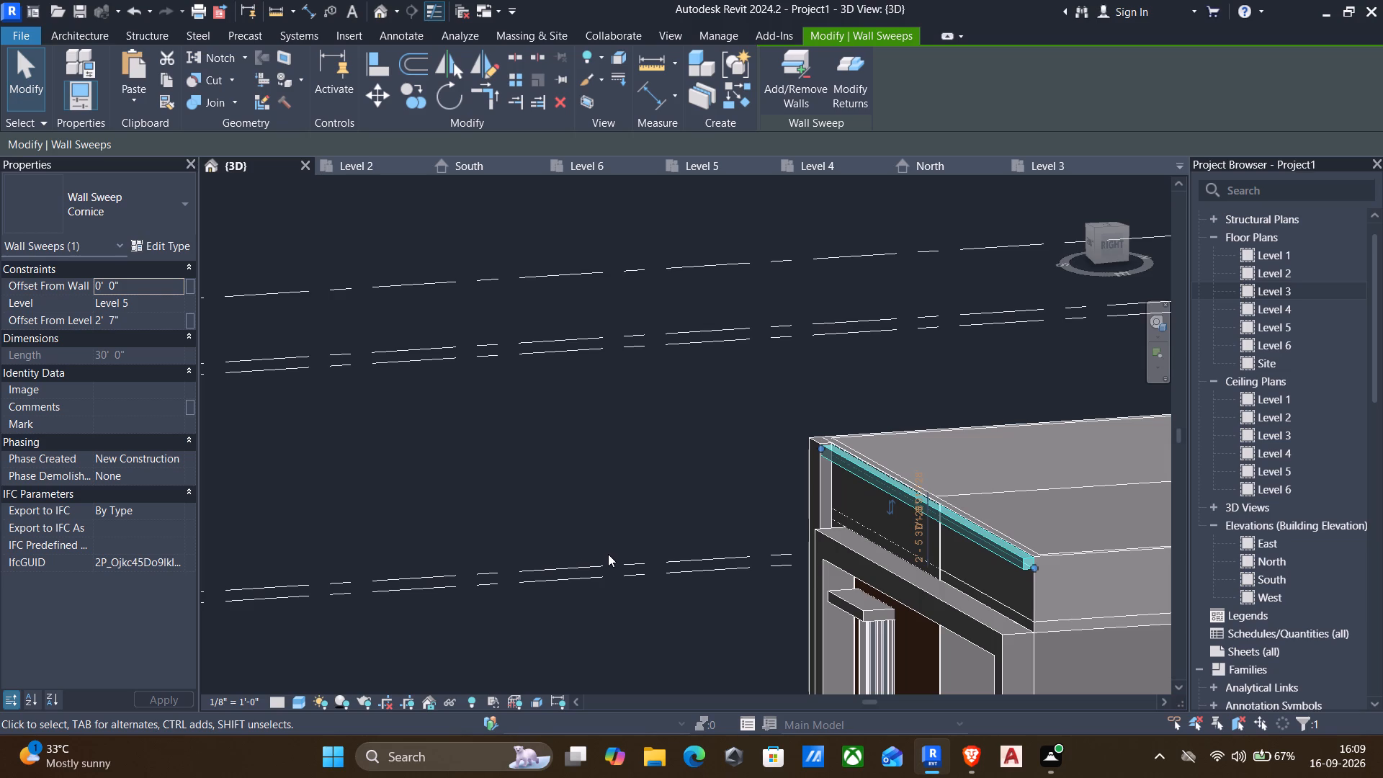
{"action": "key", "text": "Left"}
{"action": "key", "text": "Left"}
{"action": "key", "text": "Left"}
{"action": "key", "text": "Left"}
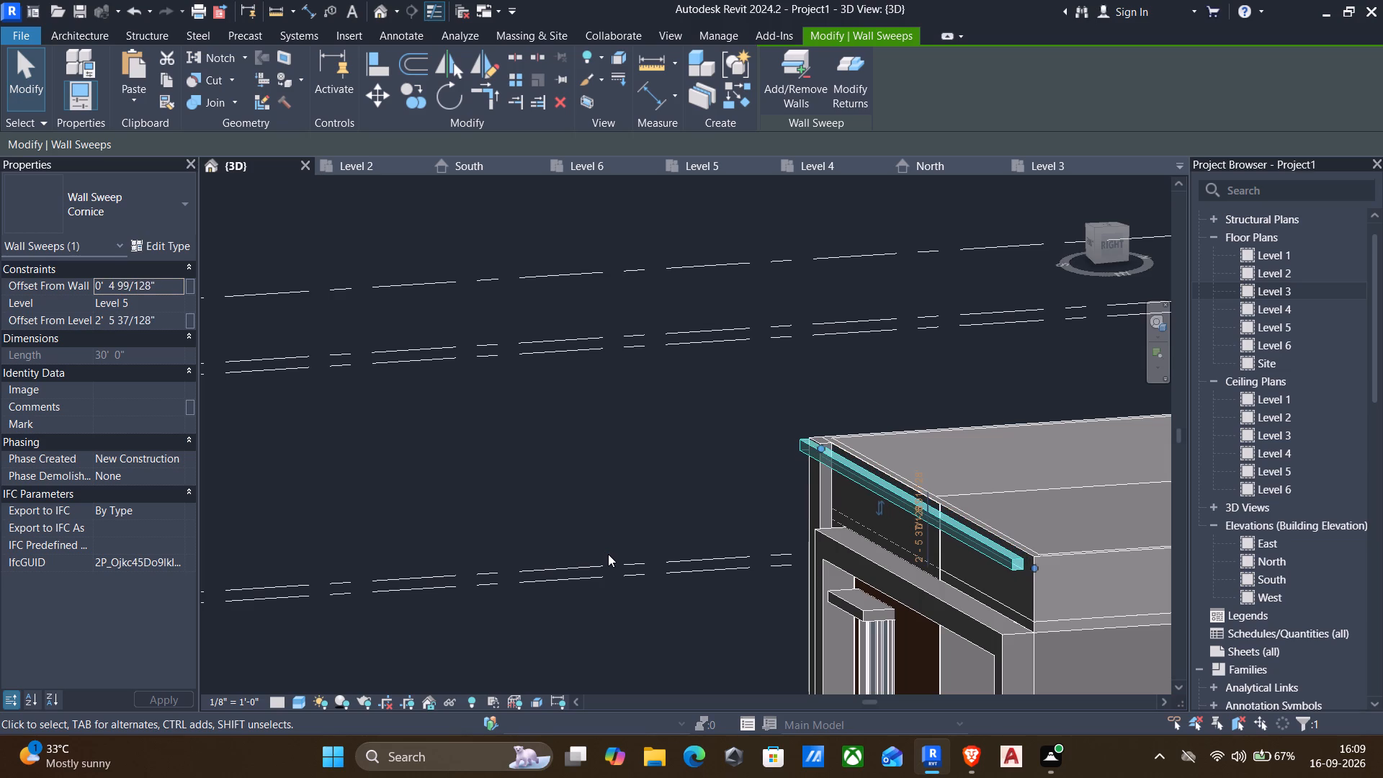
{"action": "key", "text": "Up"}
{"action": "key", "text": "Up"}
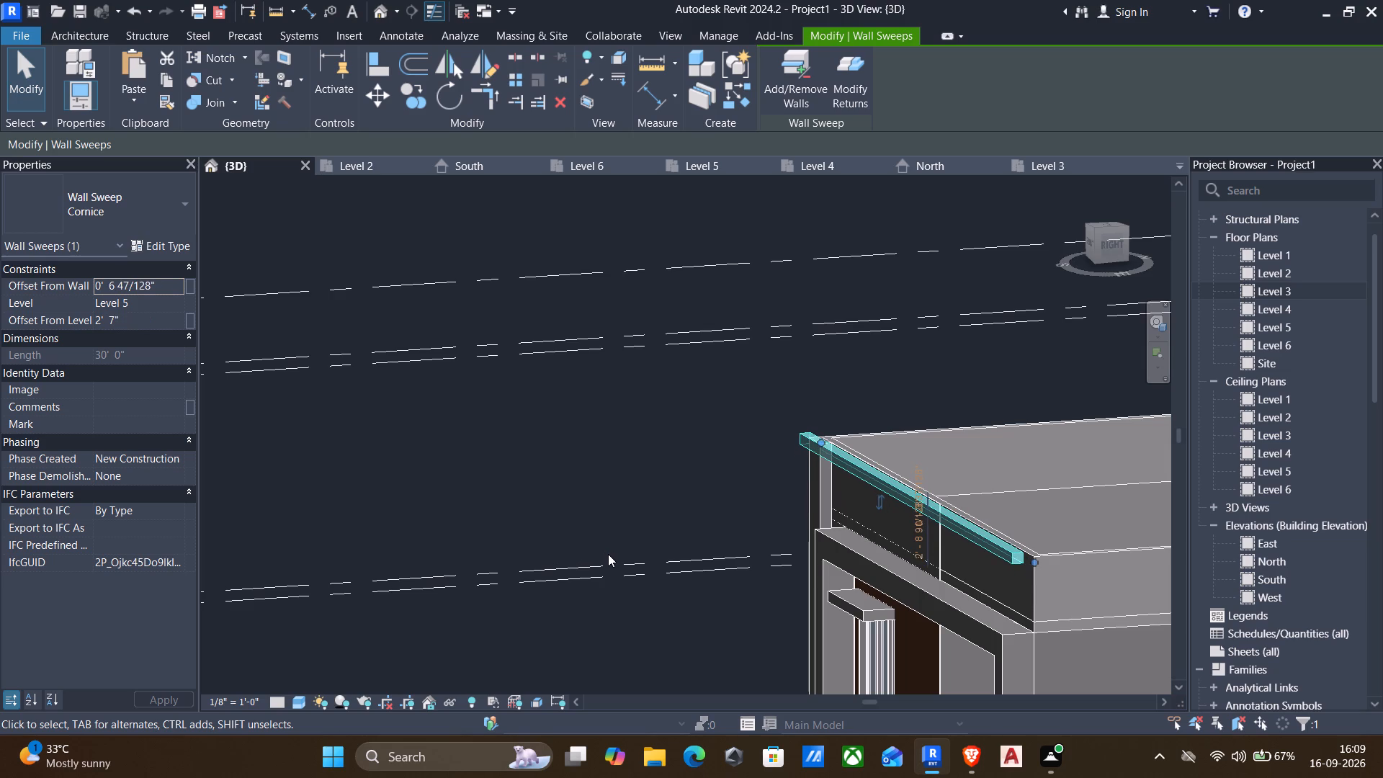
{"action": "key", "text": "Down"}
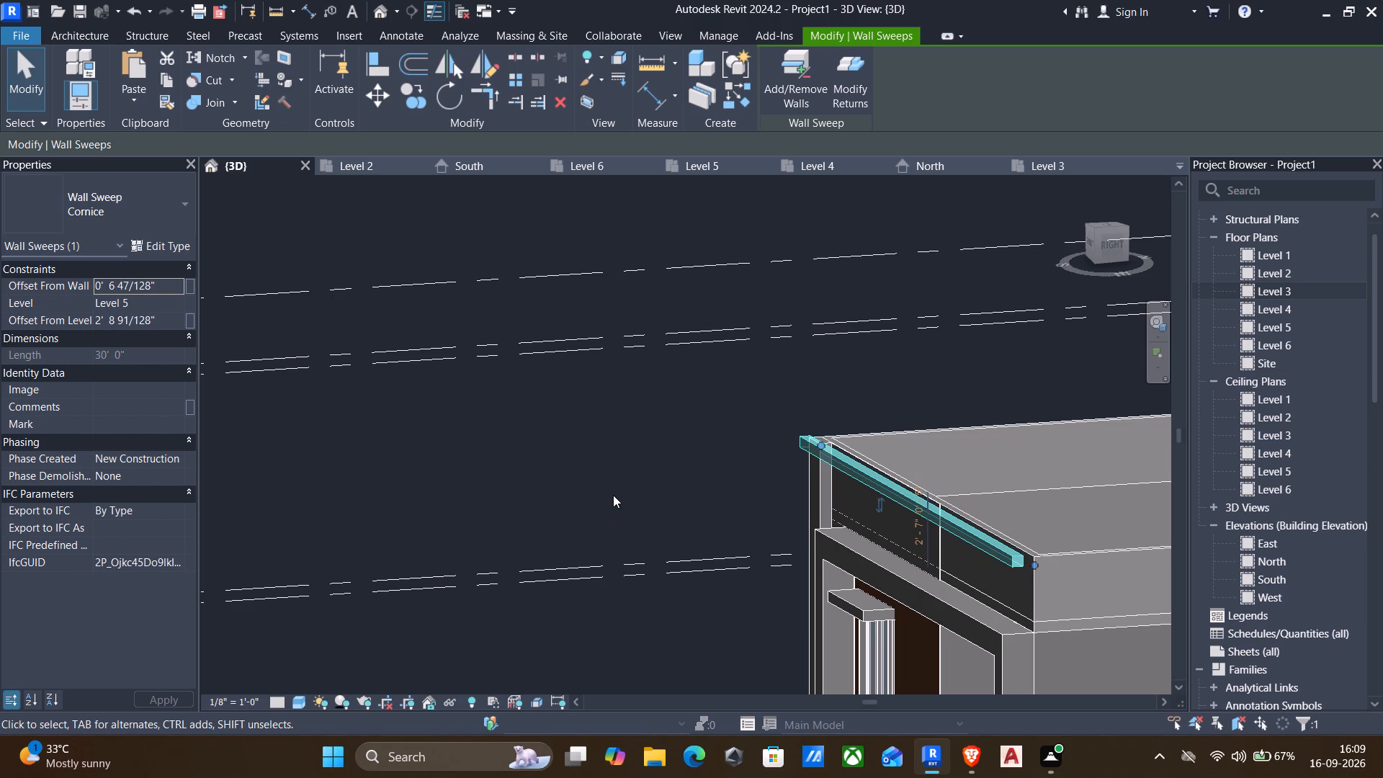
{"action": "scroll", "coordinate": [629, 469], "scroll_direction": "down", "scroll_amount": 1, "text": "shift"}
{"action": "middle_click_drag", "start_coordinate": [629, 470], "coordinate": [581, 517], "text": "shift"}
{"action": "middle_click_drag", "start_coordinate": [748, 403], "coordinate": [717, 434]}
{"action": "key", "text": "Escape"}
Examine the cornice's position against the front parapet and its end at the roof corner from above and the sides.
{"action": "scroll", "coordinate": [830, 434], "scroll_direction": "up", "scroll_amount": 3}
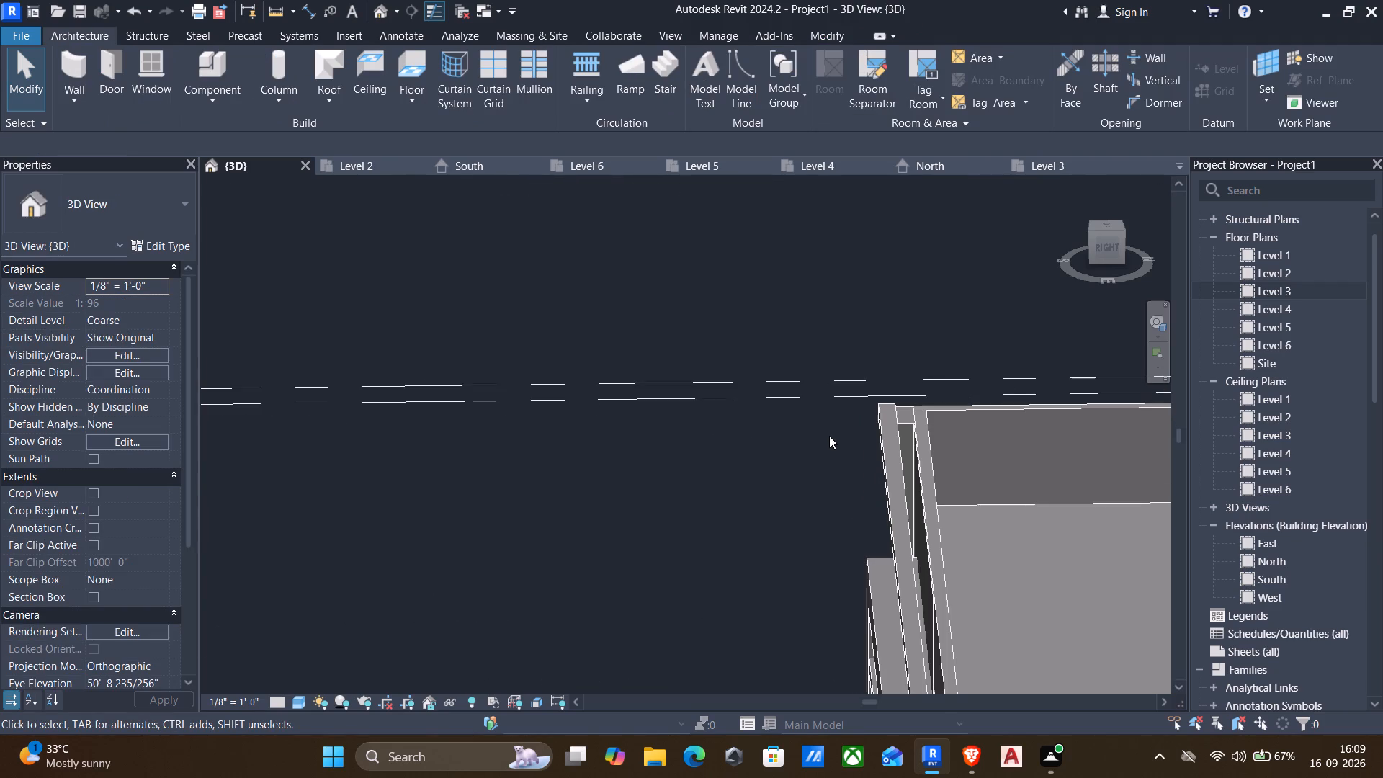
{"action": "middle_click_drag", "start_coordinate": [813, 433], "coordinate": [1161, 470], "text": "shift"}
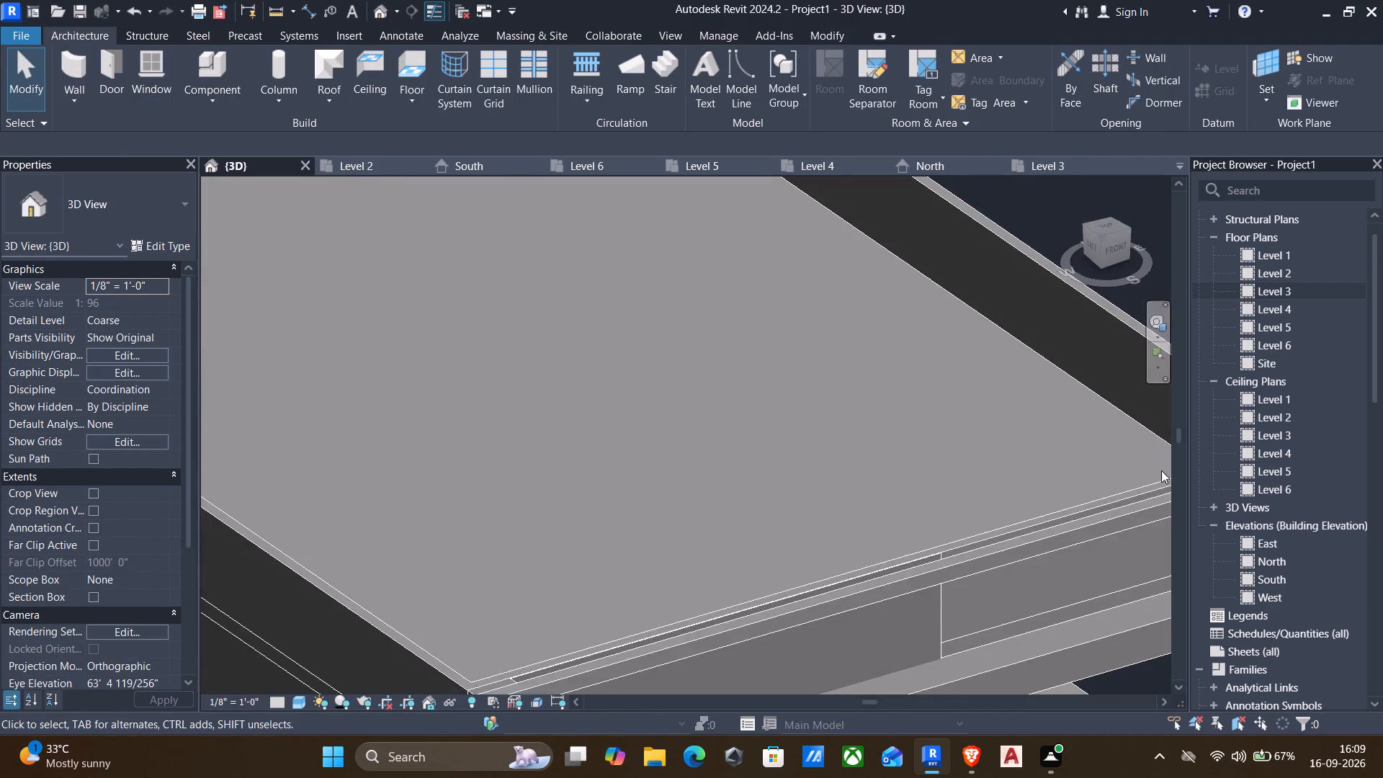
{"action": "scroll", "coordinate": [1147, 474], "scroll_direction": "down", "scroll_amount": 1}
{"action": "middle_click_drag", "start_coordinate": [819, 496], "coordinate": [905, 365]}
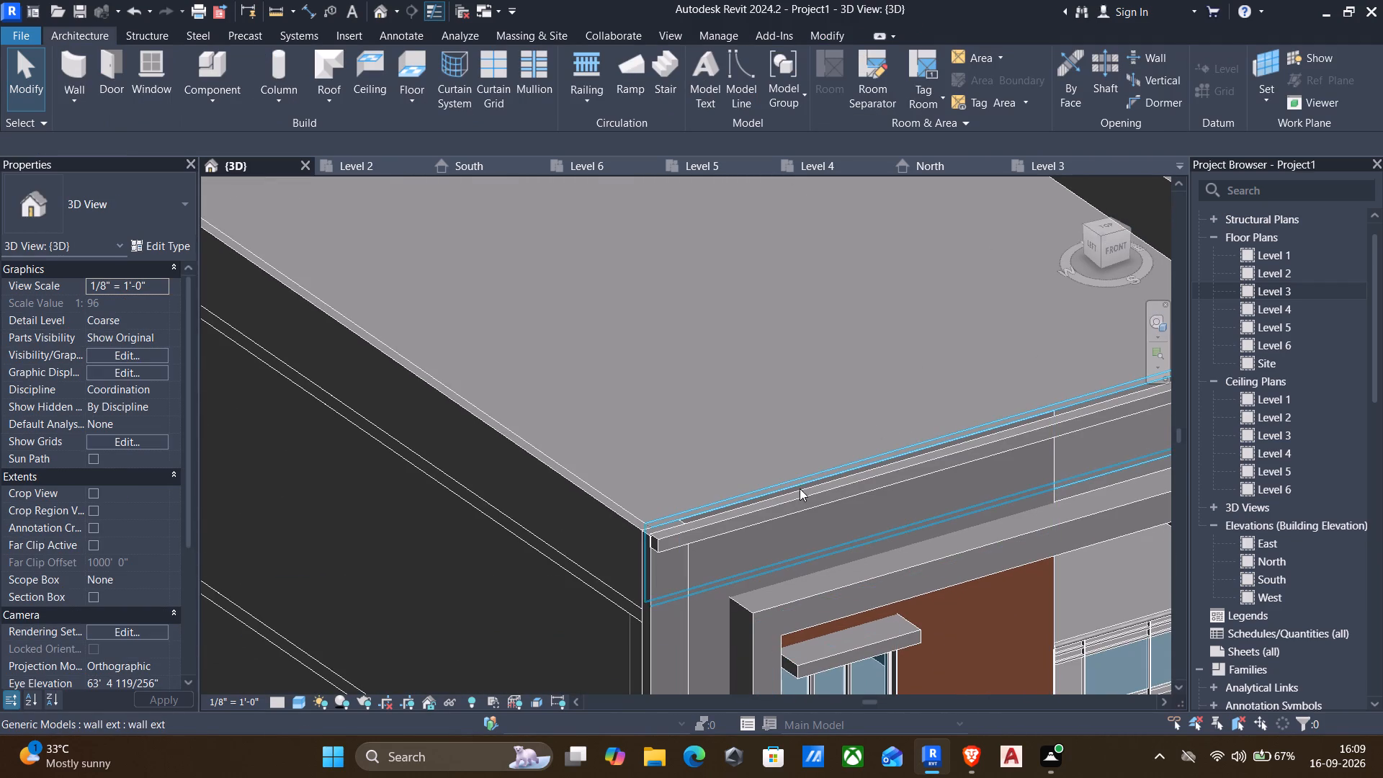
{"action": "middle_click_drag", "start_coordinate": [800, 488], "coordinate": [903, 491], "text": "shift"}
{"action": "scroll", "coordinate": [907, 532], "scroll_direction": "down", "scroll_amount": 1}
{"action": "middle_click_drag", "start_coordinate": [829, 585], "coordinate": [886, 505]}
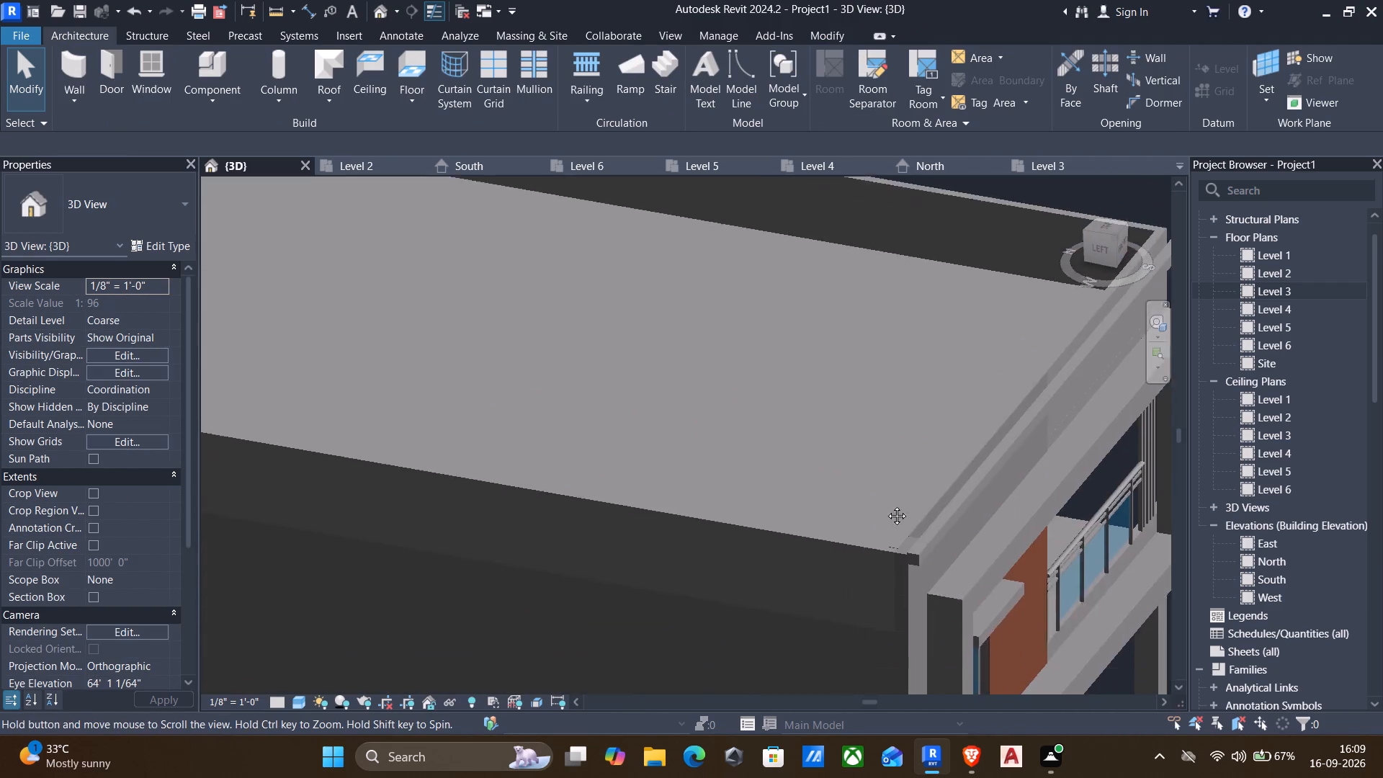
{"action": "middle_click_drag", "start_coordinate": [886, 505], "coordinate": [895, 482]}
{"action": "middle_click_drag", "start_coordinate": [948, 537], "coordinate": [991, 517], "text": "shift"}
{"action": "scroll", "coordinate": [959, 325], "scroll_direction": "up", "scroll_amount": 1}
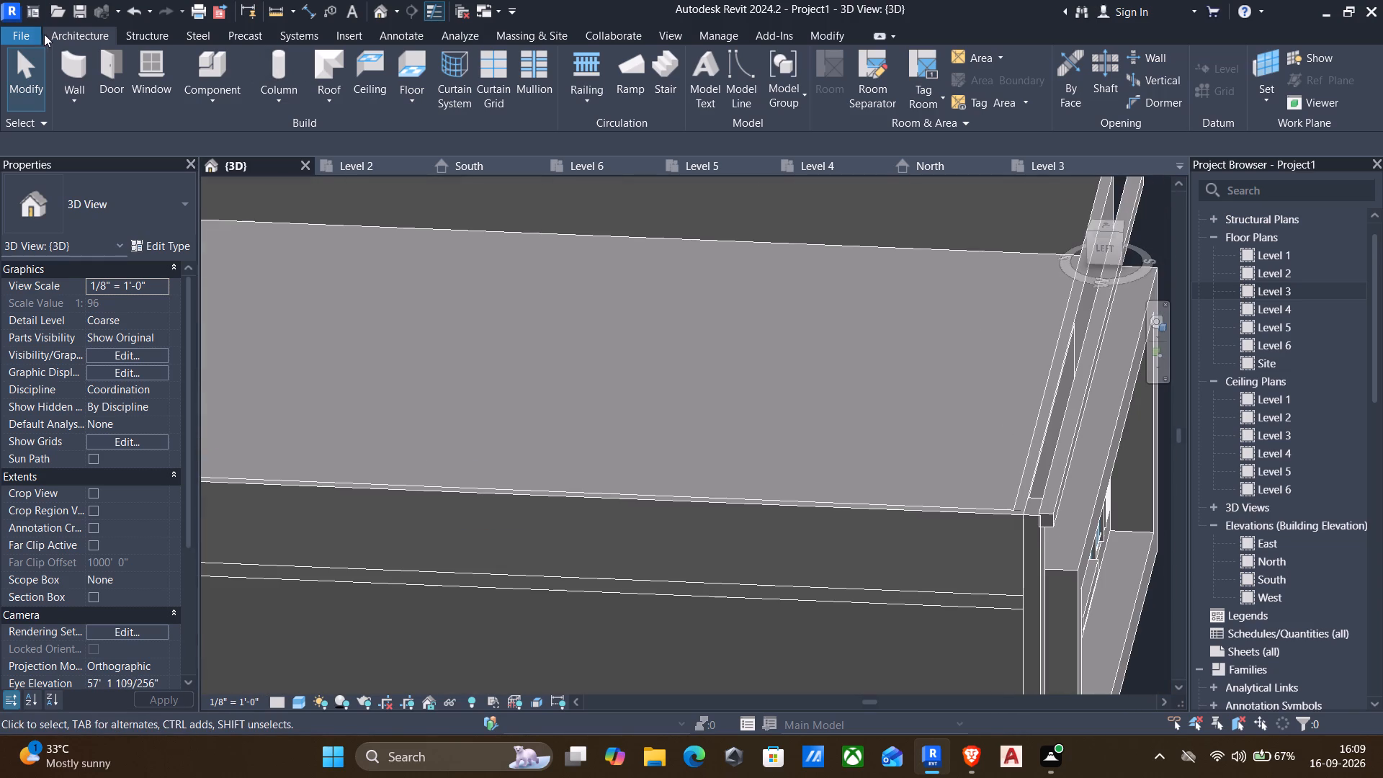
{"action": "scroll", "coordinate": [79, 107], "scroll_direction": "up", "scroll_amount": 2}
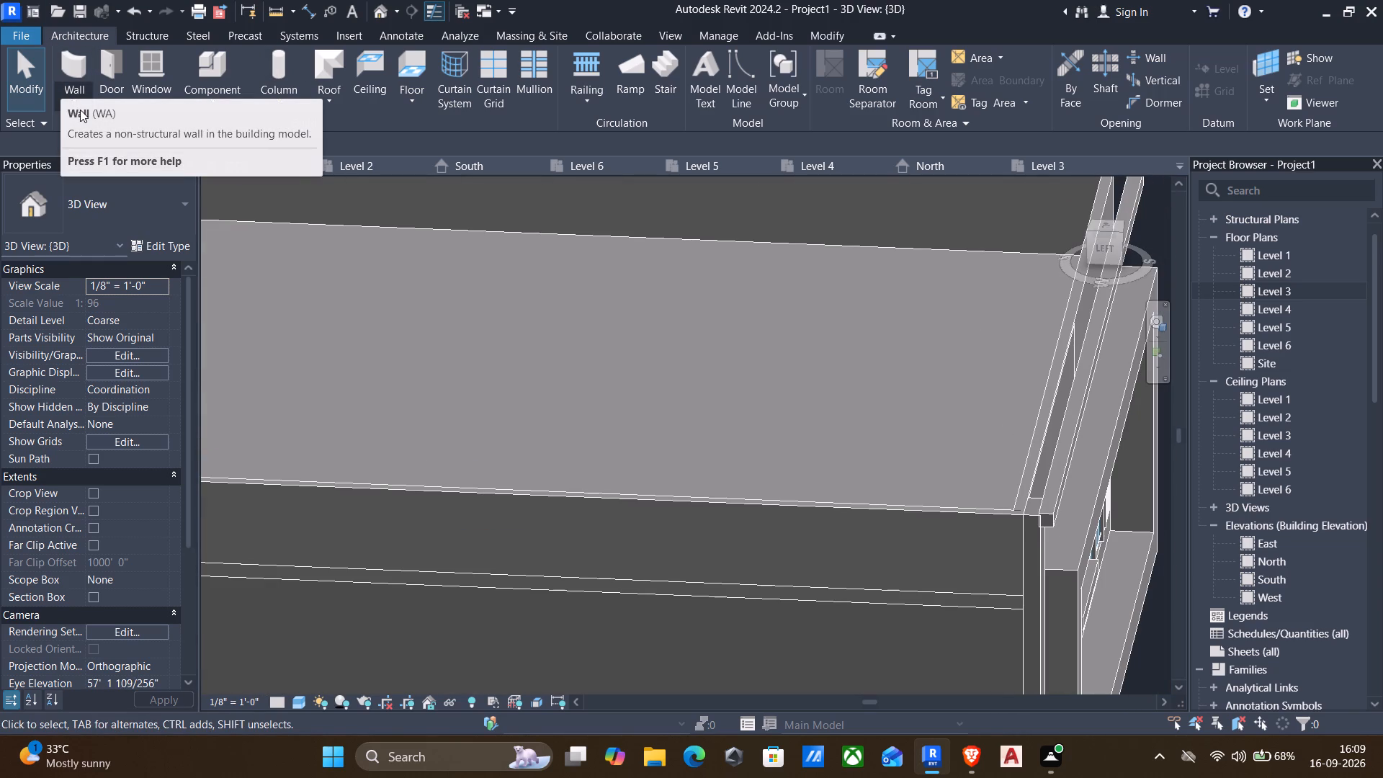
Align the front face of the generic-model column at the roof corner to the back face of the front parapet's cornice.
{"action": "key", "text": "a"}
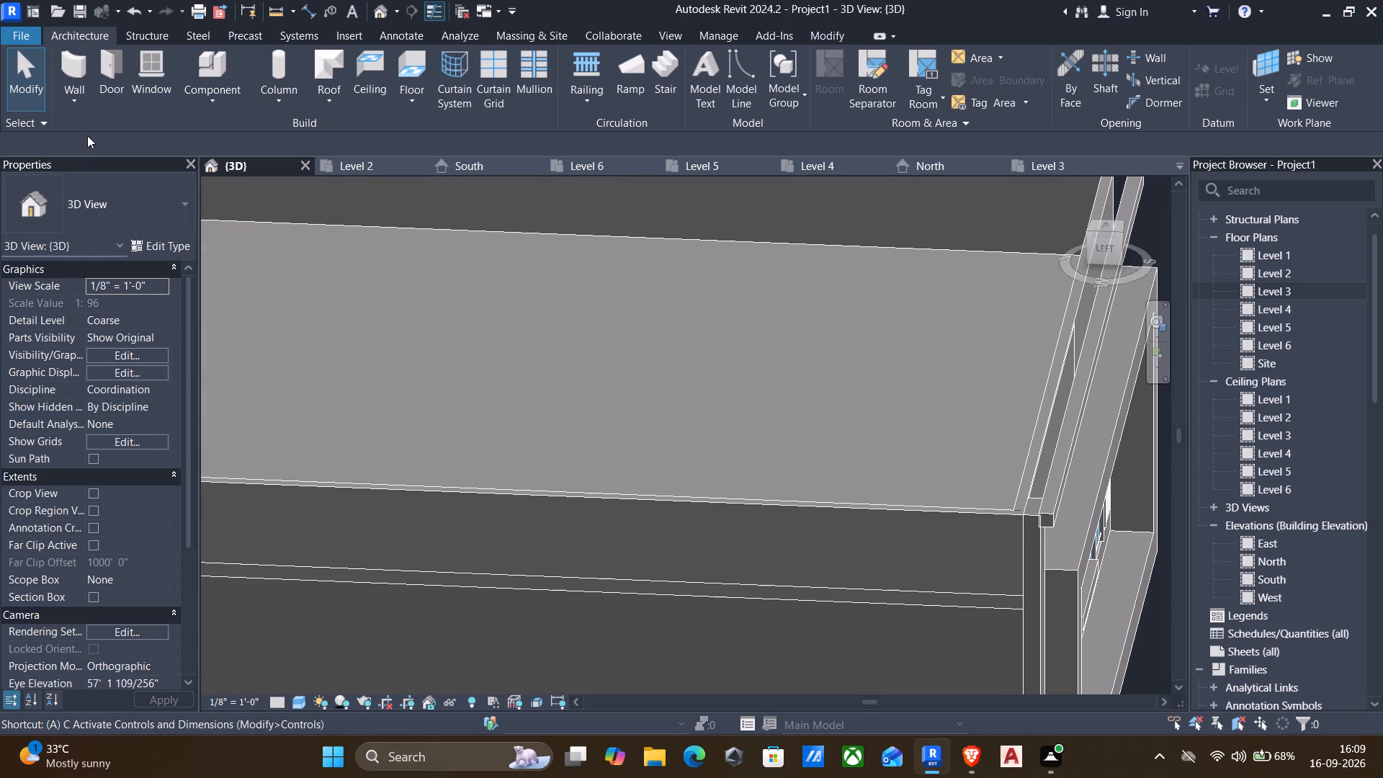
{"action": "key", "text": "l"}
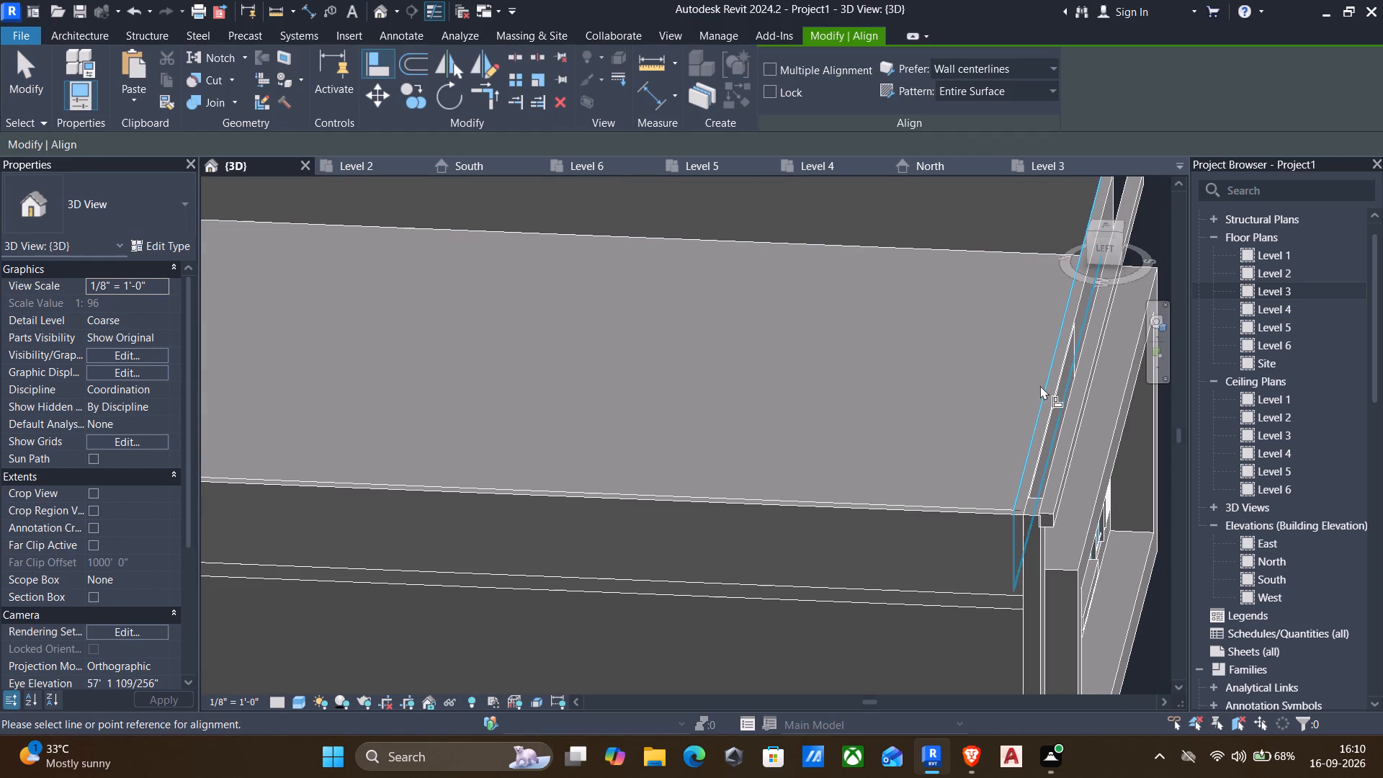
{"action": "middle_click_drag", "start_coordinate": [1029, 390], "coordinate": [1084, 385], "text": "shift"}
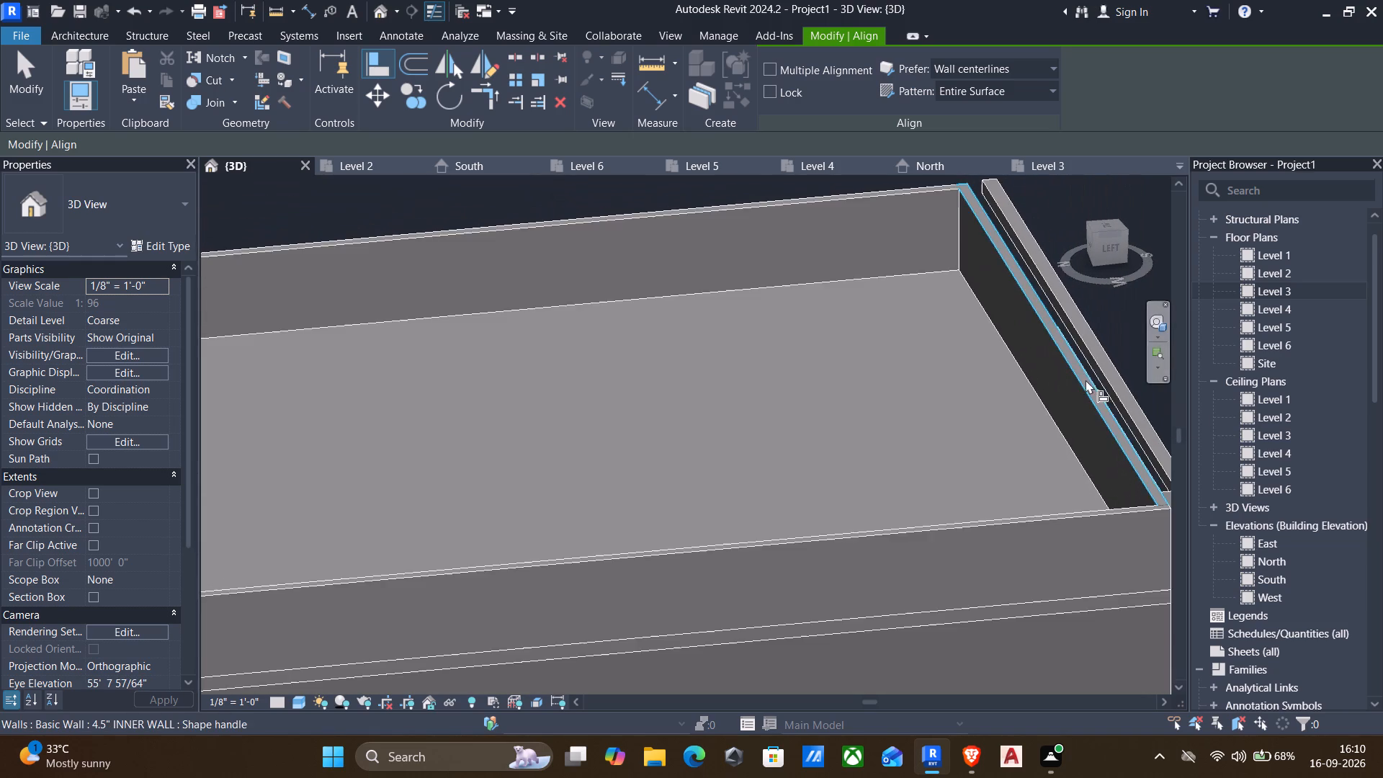
{"action": "scroll", "coordinate": [1087, 377], "scroll_direction": "up", "scroll_amount": 5}
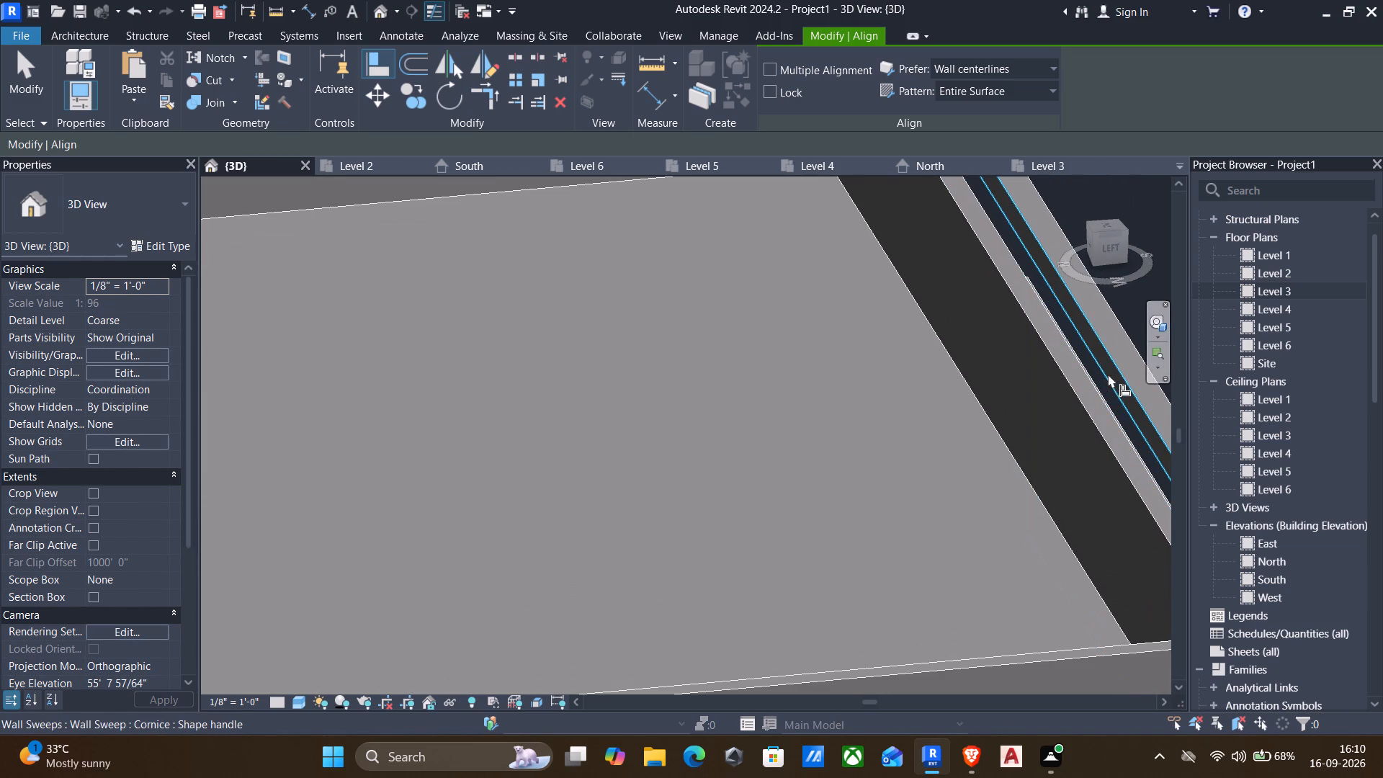
{"action": "left_click", "coordinate": [1108, 374]}
{"action": "scroll", "coordinate": [1090, 391], "scroll_direction": "down", "scroll_amount": 3}
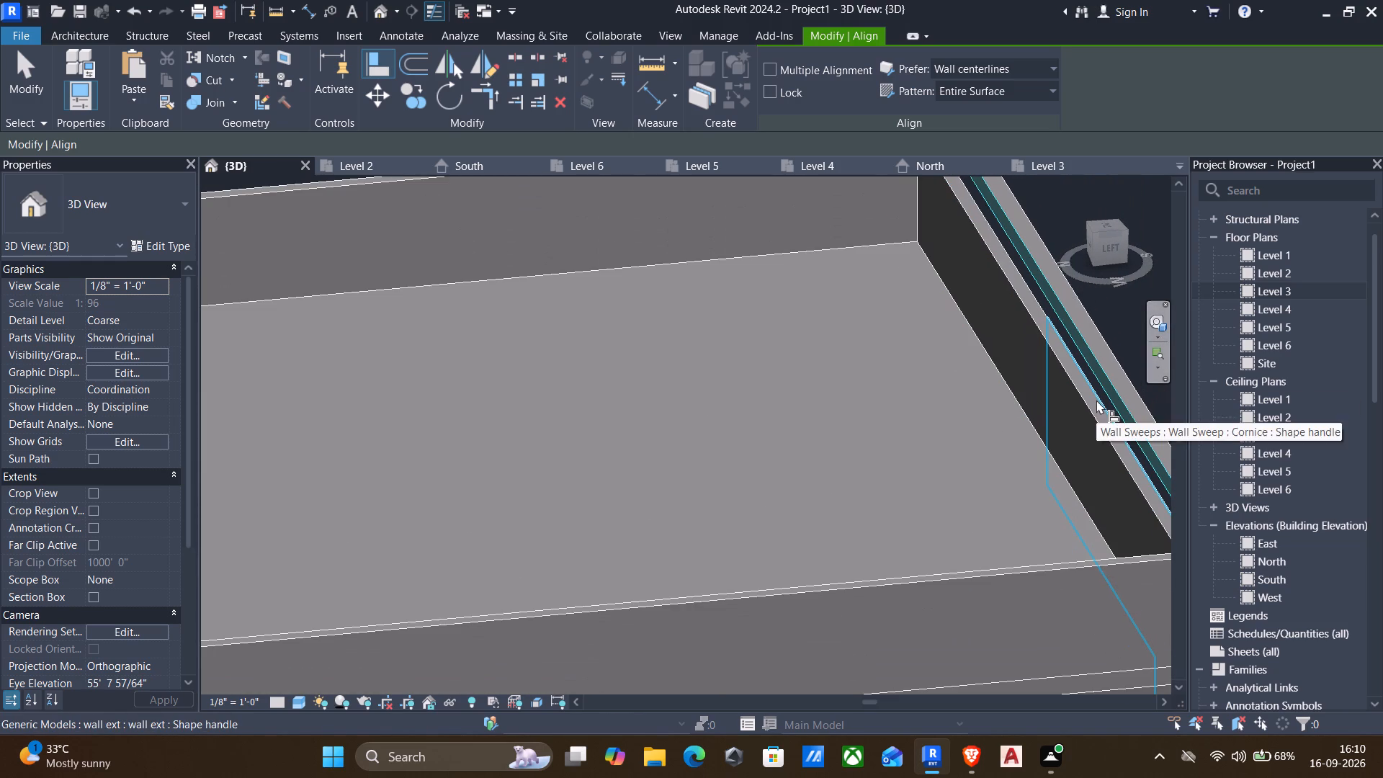
{"action": "middle_click_drag", "start_coordinate": [1095, 403], "coordinate": [691, 344], "text": "shift"}
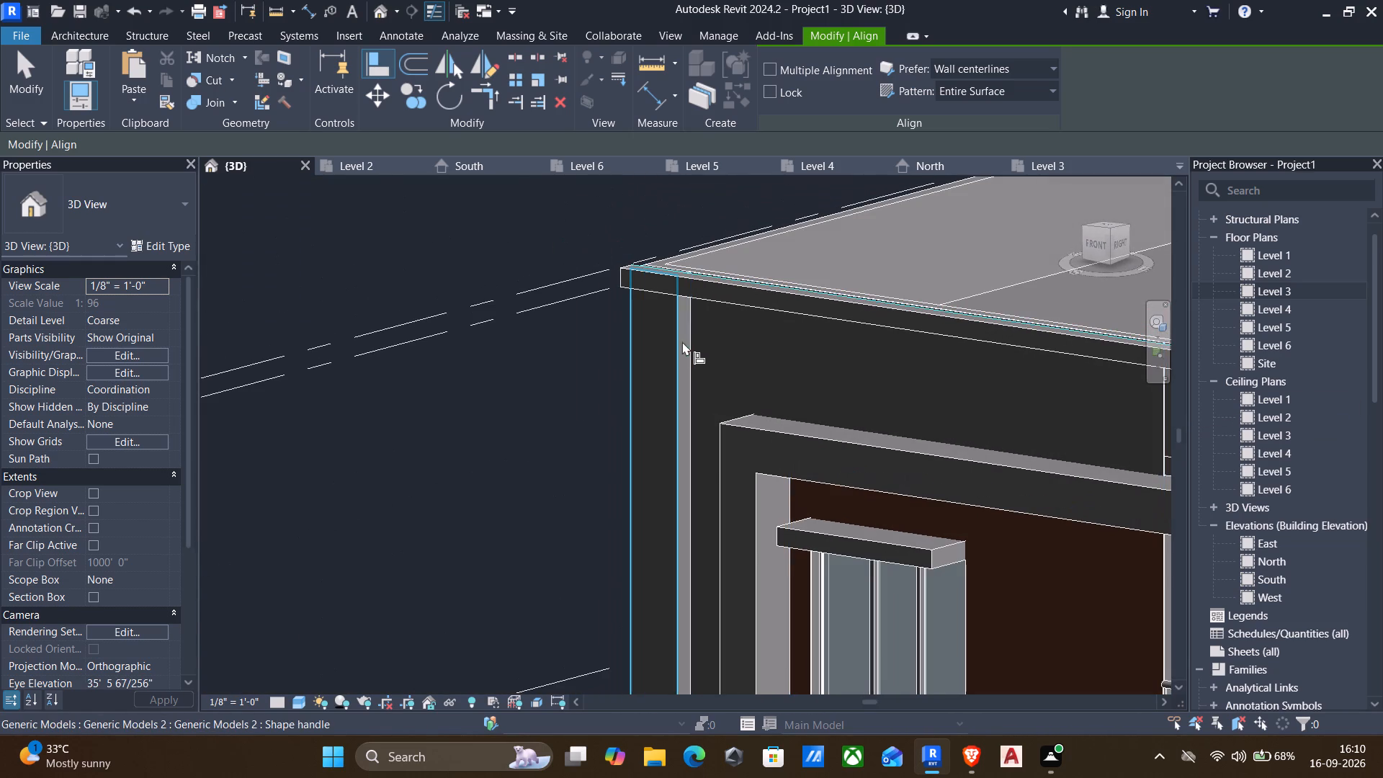
{"action": "left_click", "coordinate": [675, 346]}
{"action": "scroll", "coordinate": [652, 349], "scroll_direction": "down", "scroll_amount": 2}
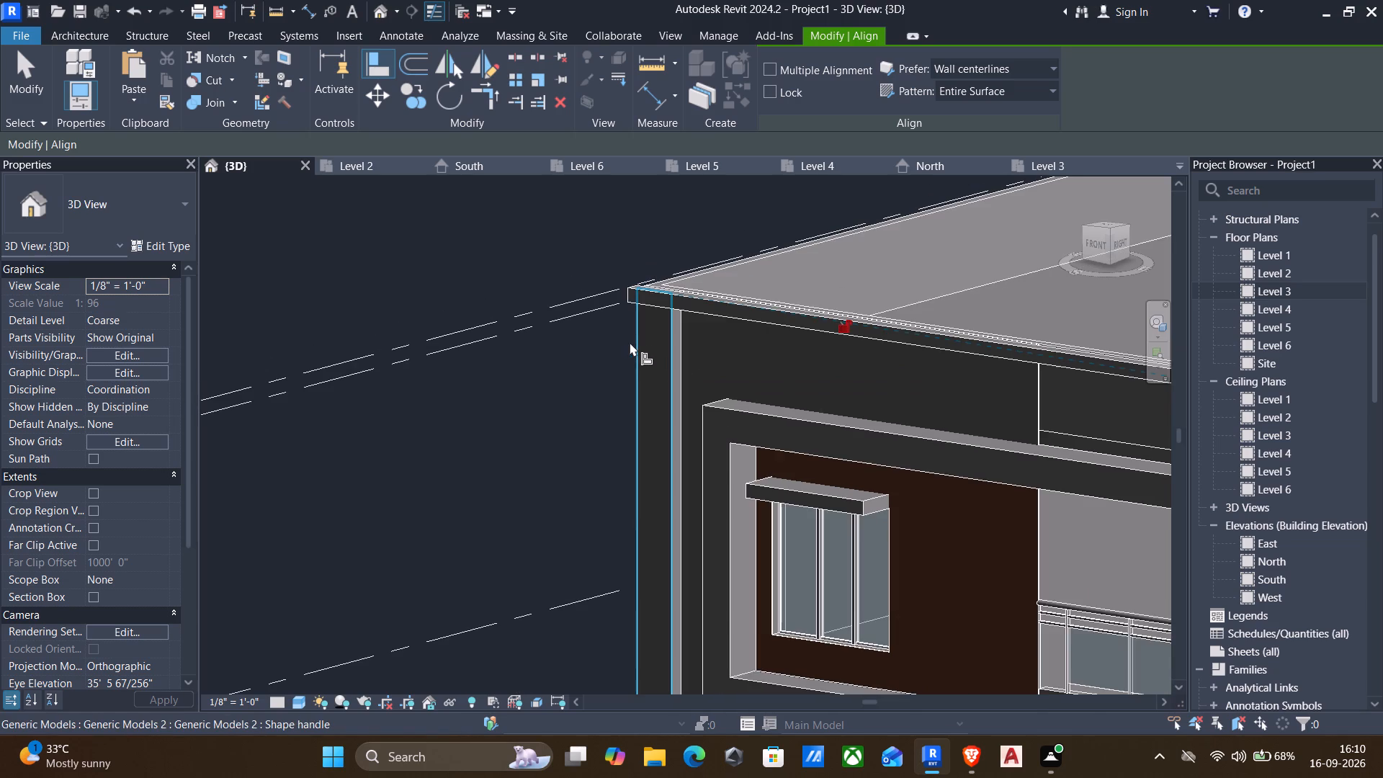
{"action": "middle_click_drag", "start_coordinate": [629, 344], "coordinate": [964, 417], "text": "shift"}
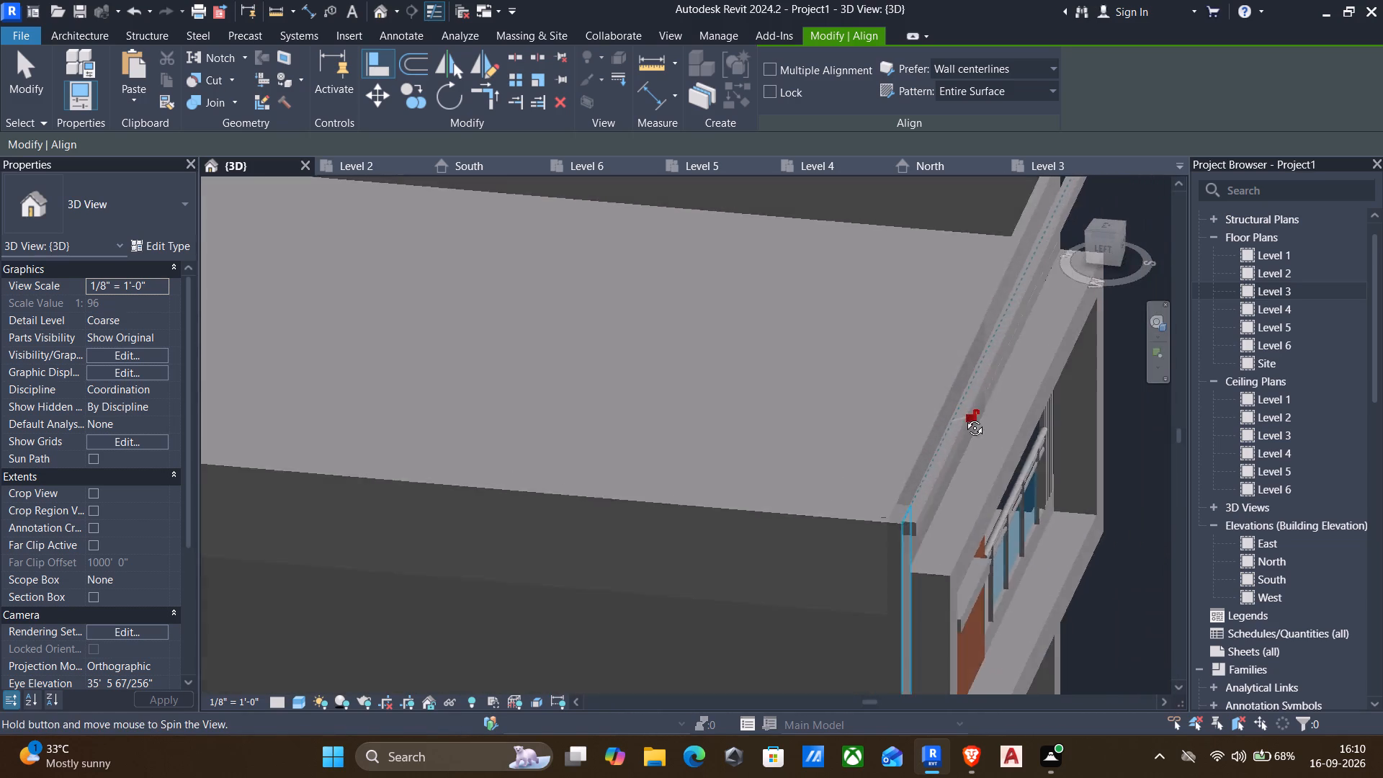
{"action": "middle_click_drag", "start_coordinate": [964, 417], "coordinate": [604, 418], "text": "shift"}
{"action": "scroll", "coordinate": [606, 411], "scroll_direction": "down", "scroll_amount": 3}
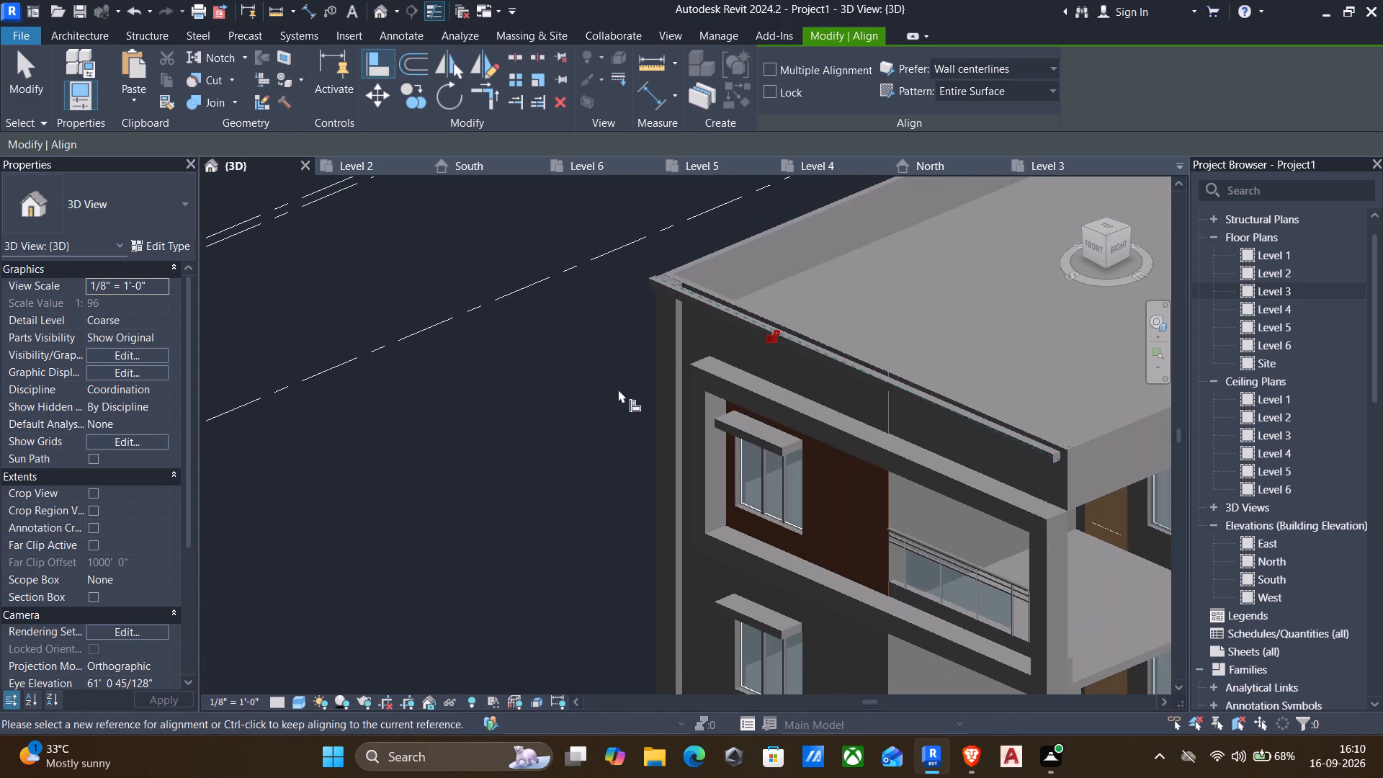
{"action": "key", "text": "Escape"}
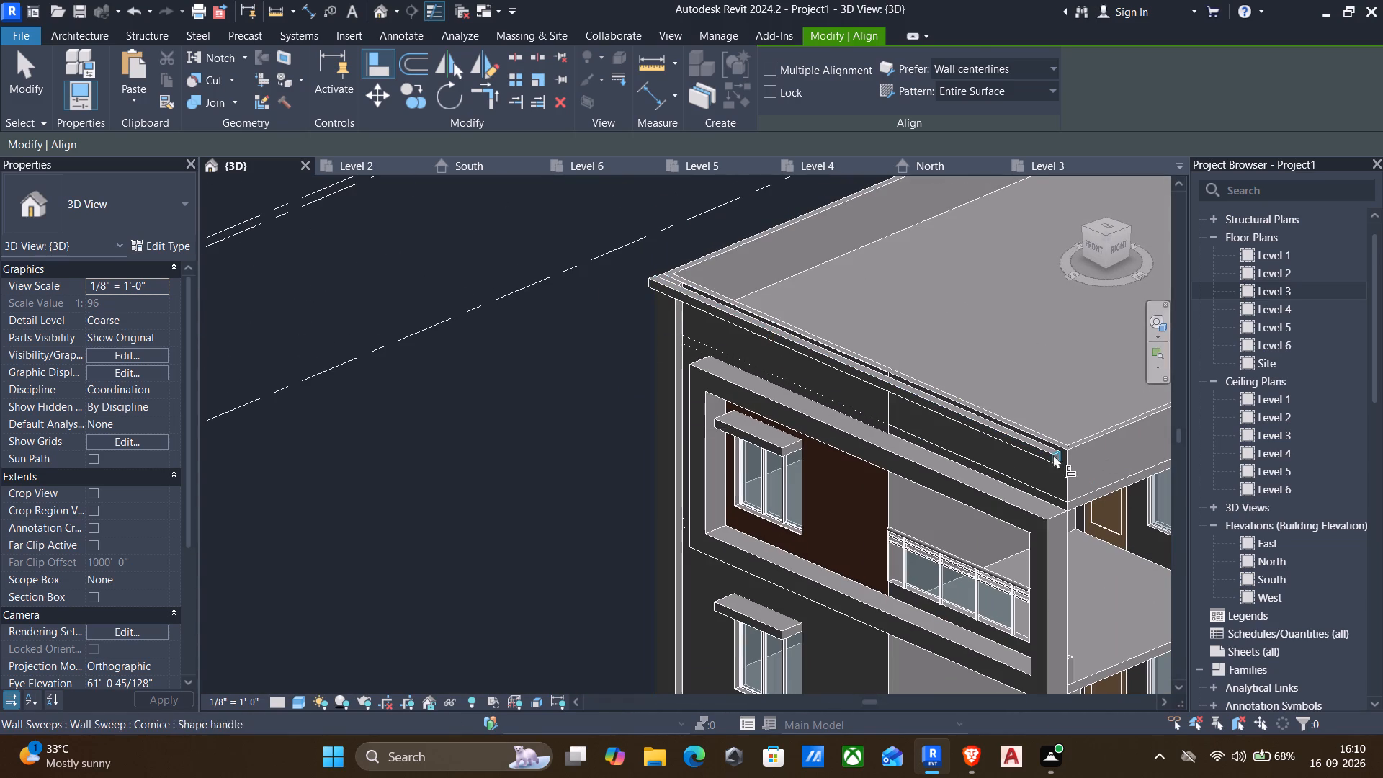
{"action": "key", "text": "Escape"}
Shorten the front parapet's cornice by pulling its far end back along the wall to just past the corner column.
{"action": "left_click", "coordinate": [1044, 453]}
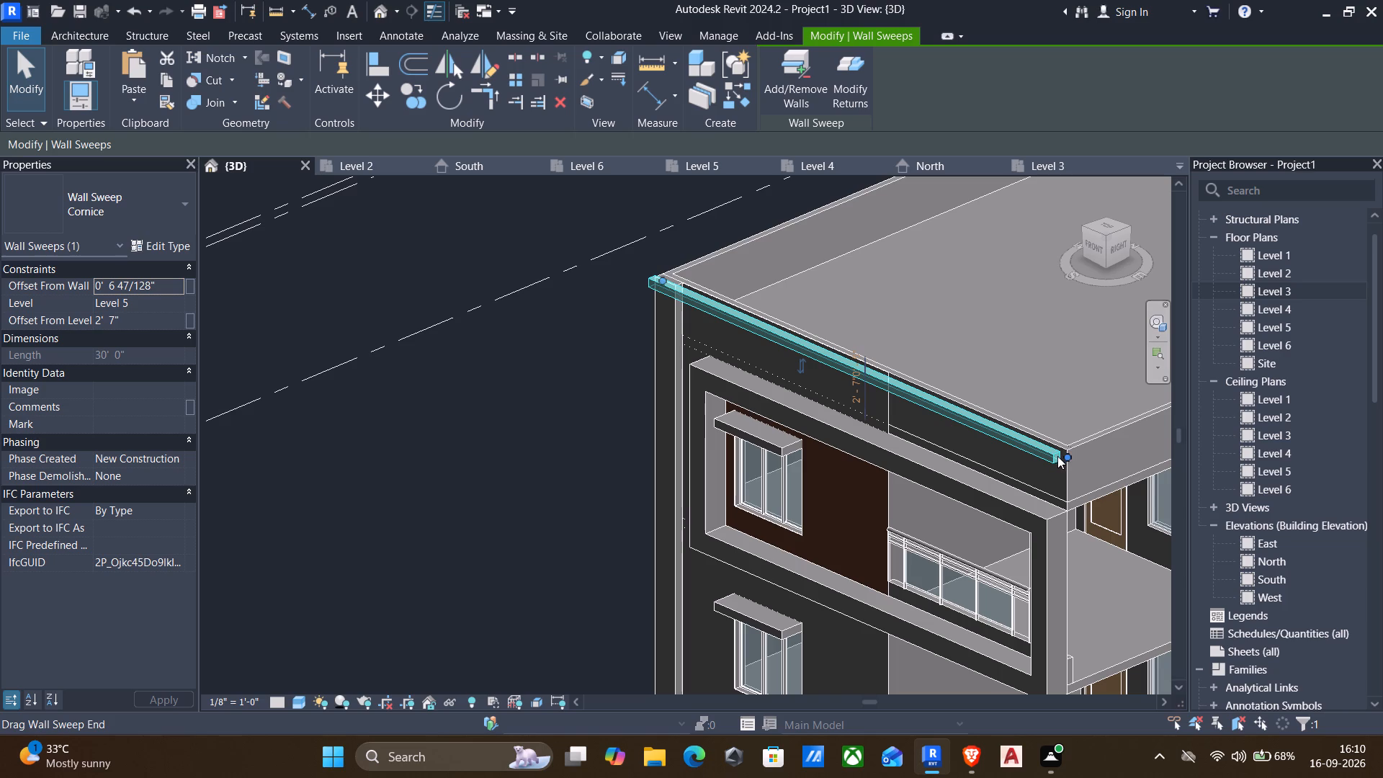
{"action": "left_click_drag", "start_coordinate": [1068, 458], "coordinate": [853, 394]}
{"action": "key", "text": "Escape"}
{"action": "key", "text": "Escape"}
{"action": "left_click", "coordinate": [964, 425]}
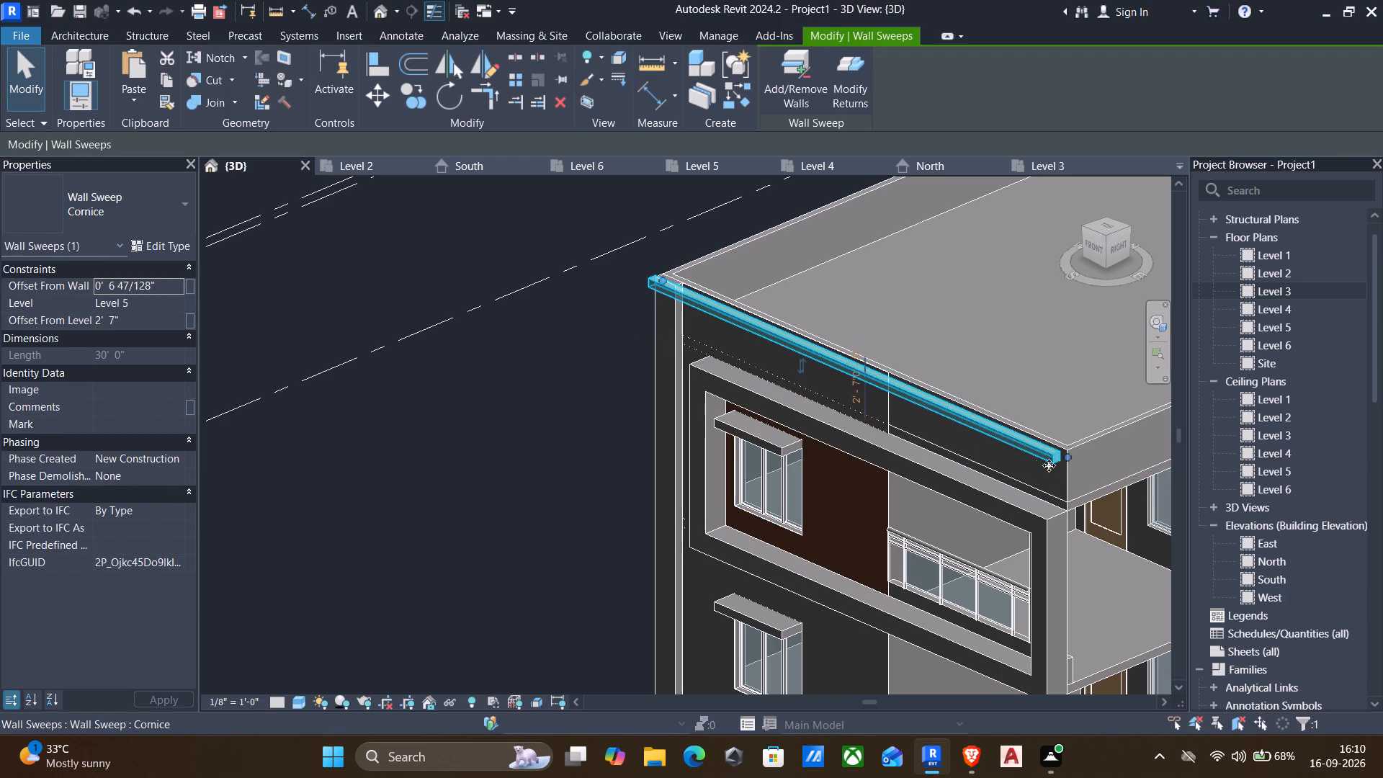
{"action": "left_click_drag", "start_coordinate": [1064, 457], "coordinate": [808, 376]}
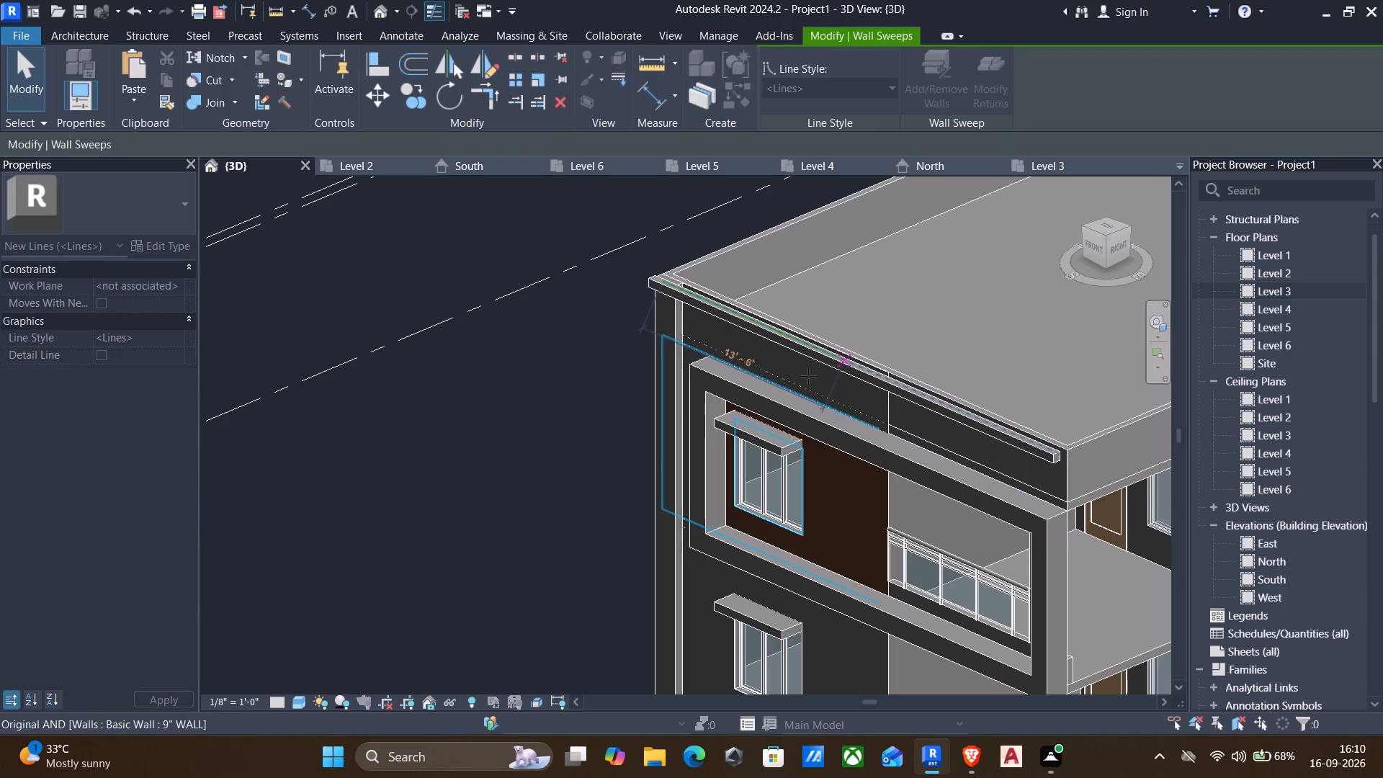
{"action": "left_click_drag", "start_coordinate": [808, 376], "coordinate": [691, 295]}
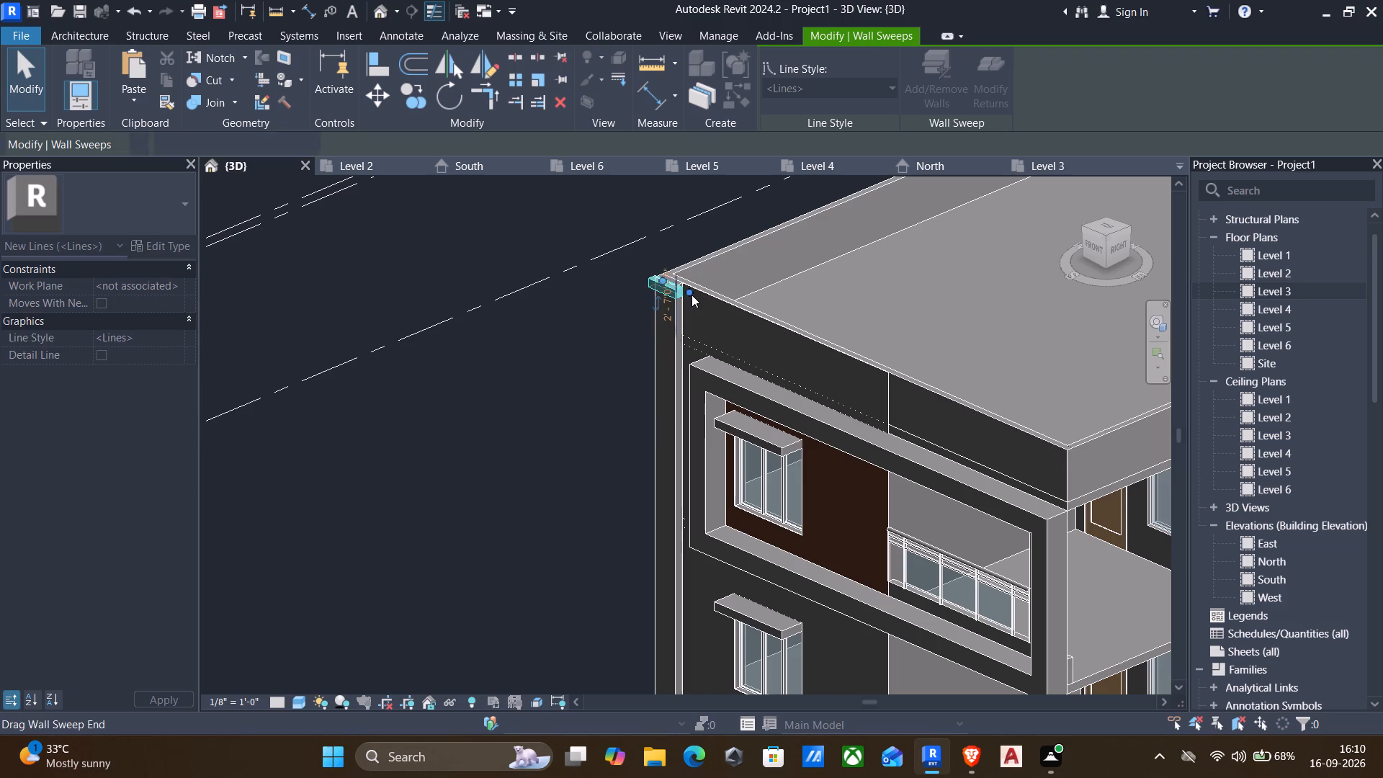
{"action": "scroll", "coordinate": [689, 298], "scroll_direction": "up", "scroll_amount": 3}
{"action": "key", "text": "Escape"}
{"action": "scroll", "coordinate": [673, 303], "scroll_direction": "up", "scroll_amount": 3}
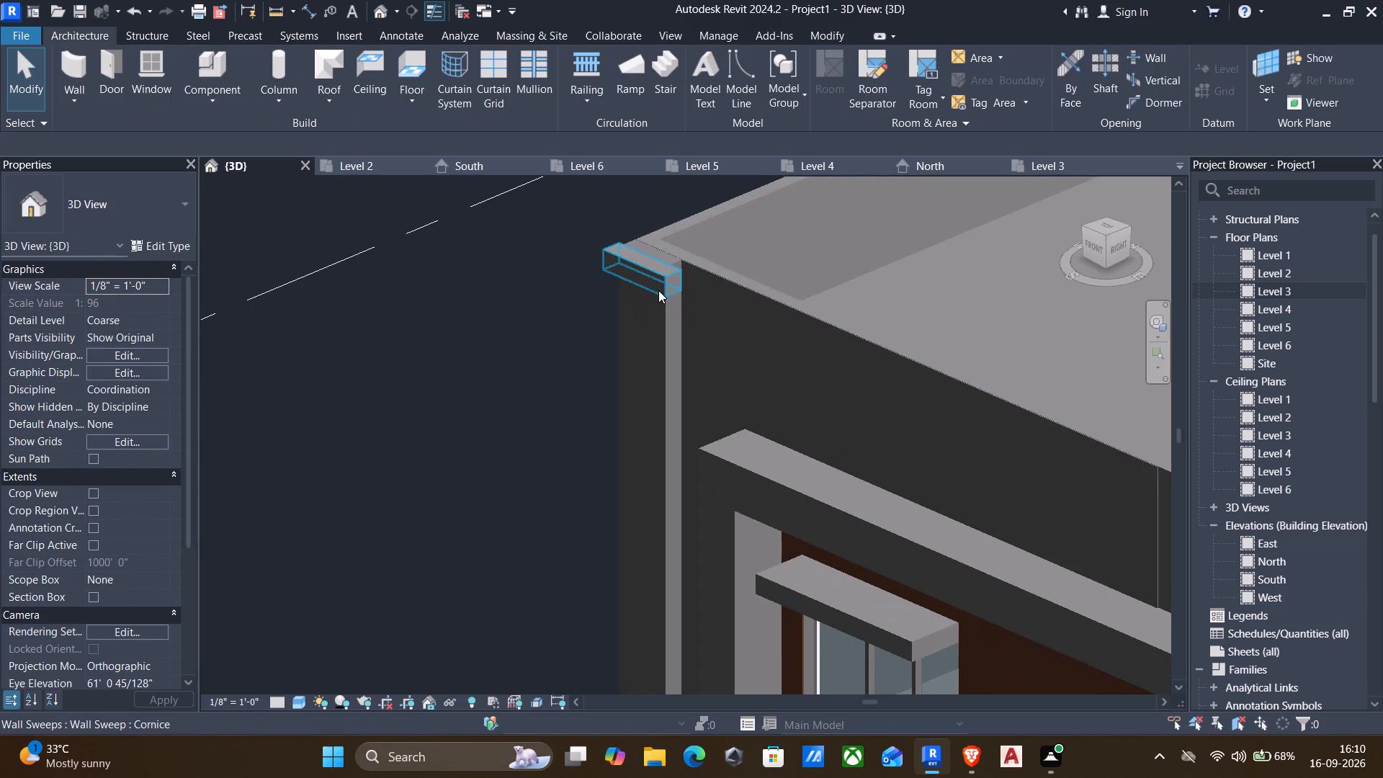
{"action": "left_click", "coordinate": [655, 285]}
{"action": "key", "text": "Escape"}
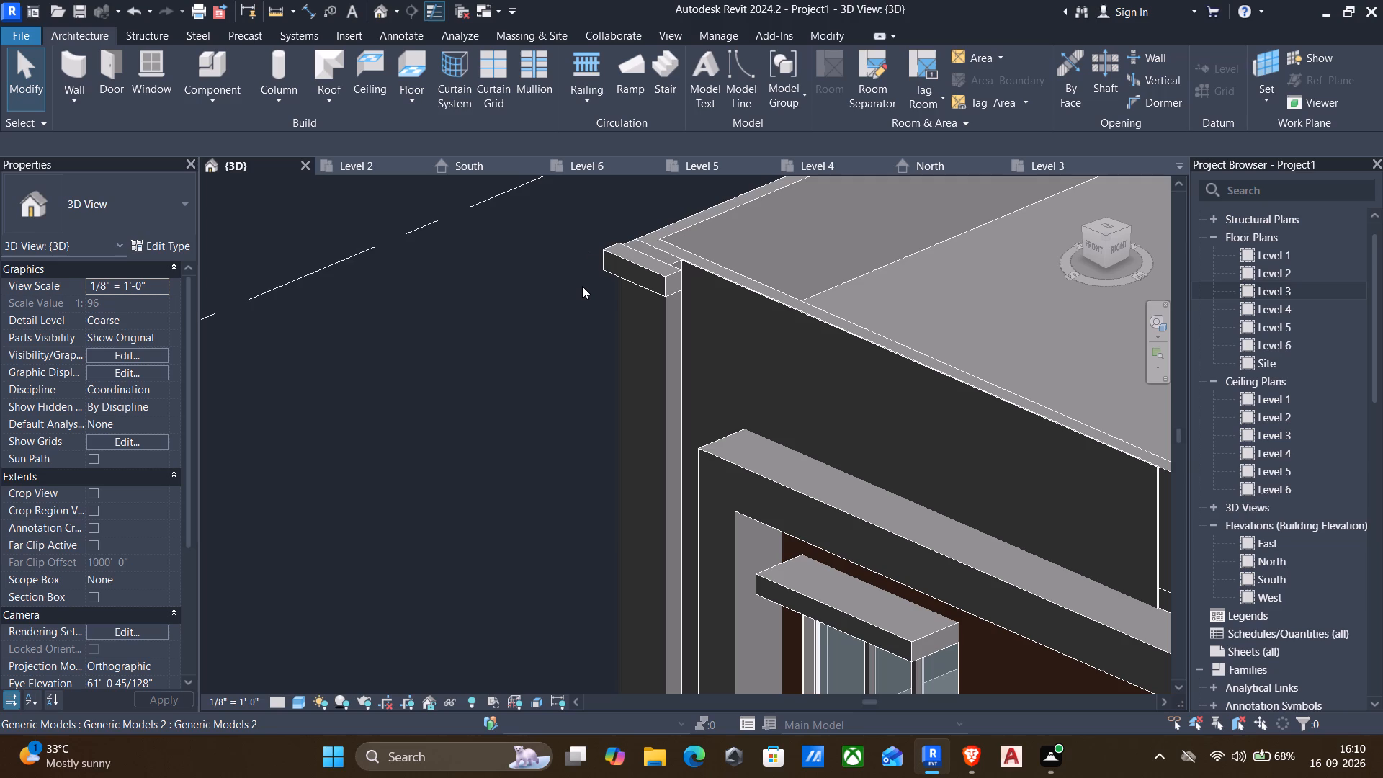
Align the shortened cornice's end face with the side face of the corner column, giving a cornice length of 1' 6".
{"action": "type", "text": "al"}
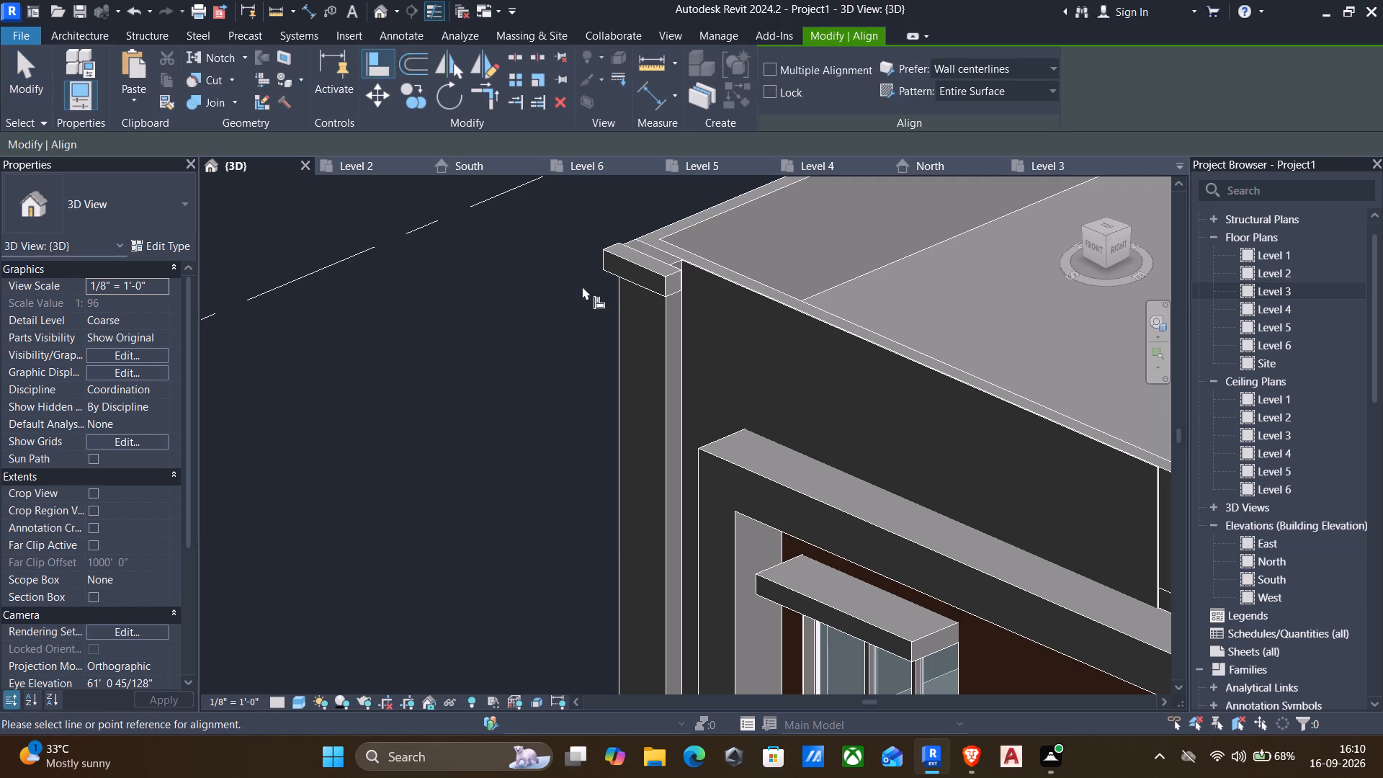
{"action": "left_click", "coordinate": [666, 317]}
{"action": "left_click", "coordinate": [676, 287]}
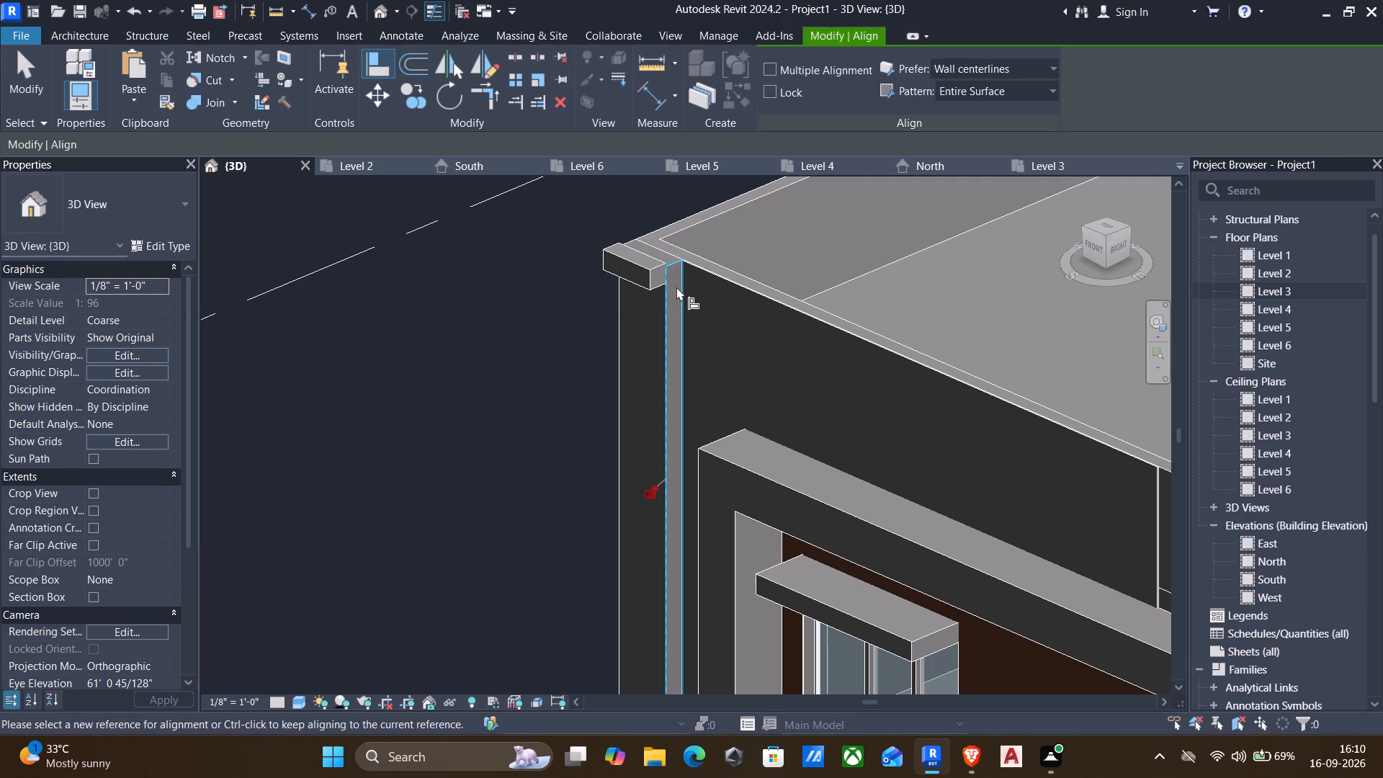
Align the cornice's top with the top of the corner column, giving a Level 5 offset of 2' 6".
{"action": "scroll", "coordinate": [676, 287], "scroll_direction": "up", "scroll_amount": 4}
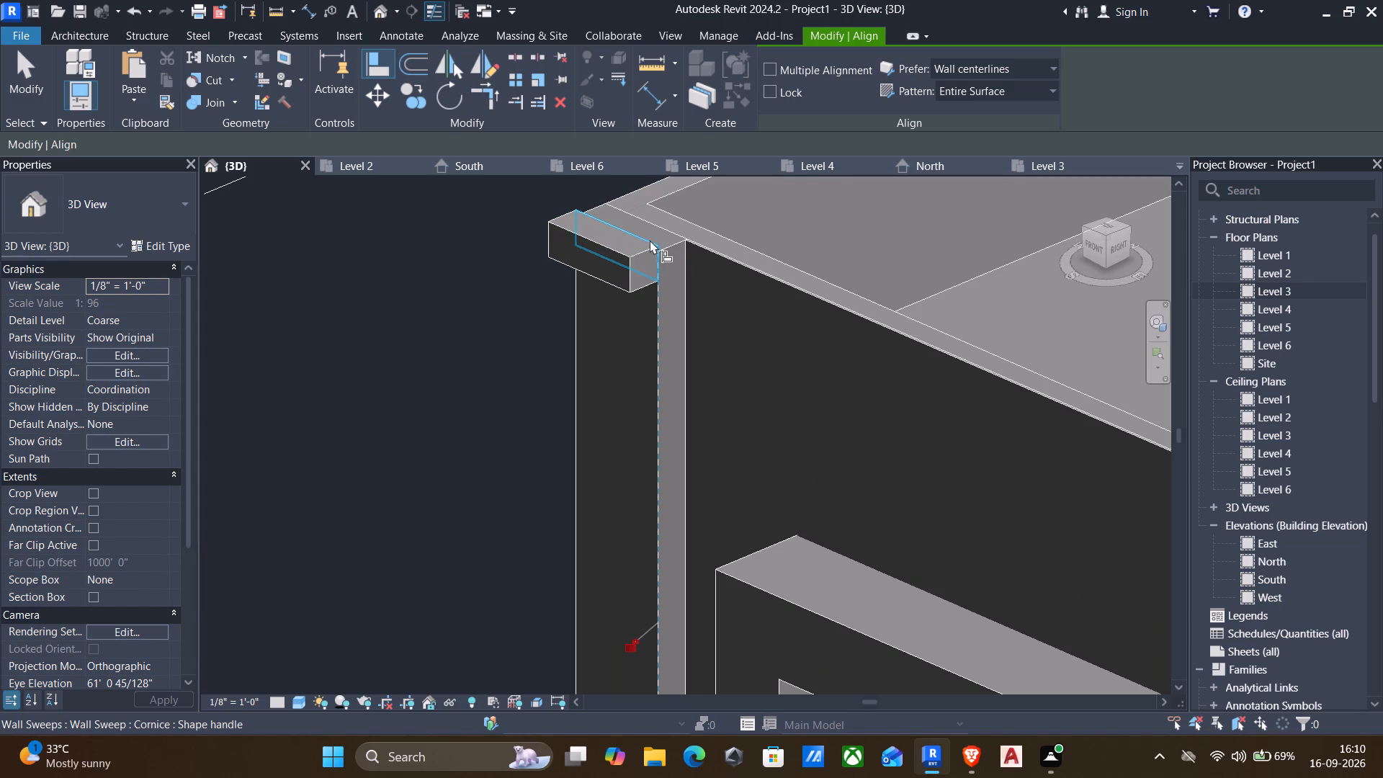
{"action": "scroll", "coordinate": [671, 246], "scroll_direction": "up", "scroll_amount": 7}
{"action": "left_click", "coordinate": [671, 246]}
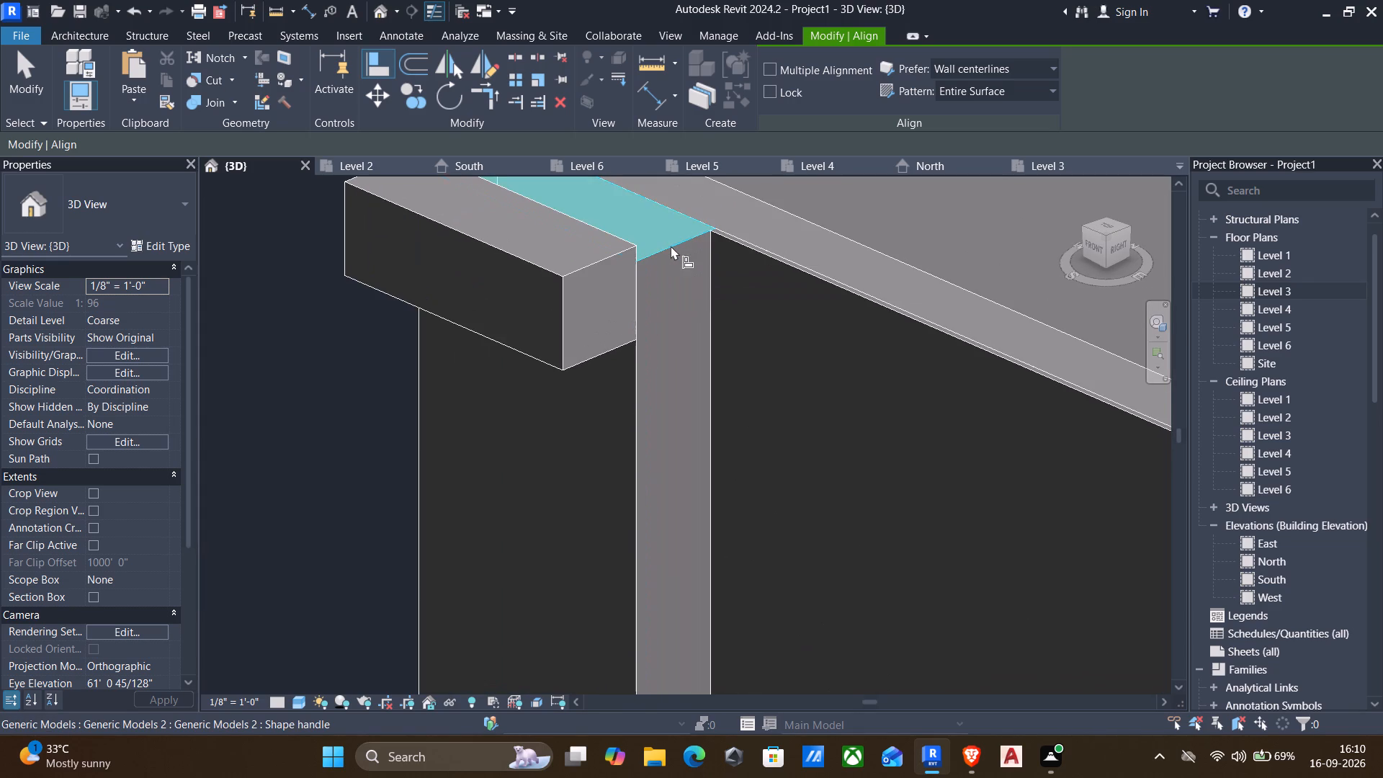
{"action": "left_click", "coordinate": [554, 264]}
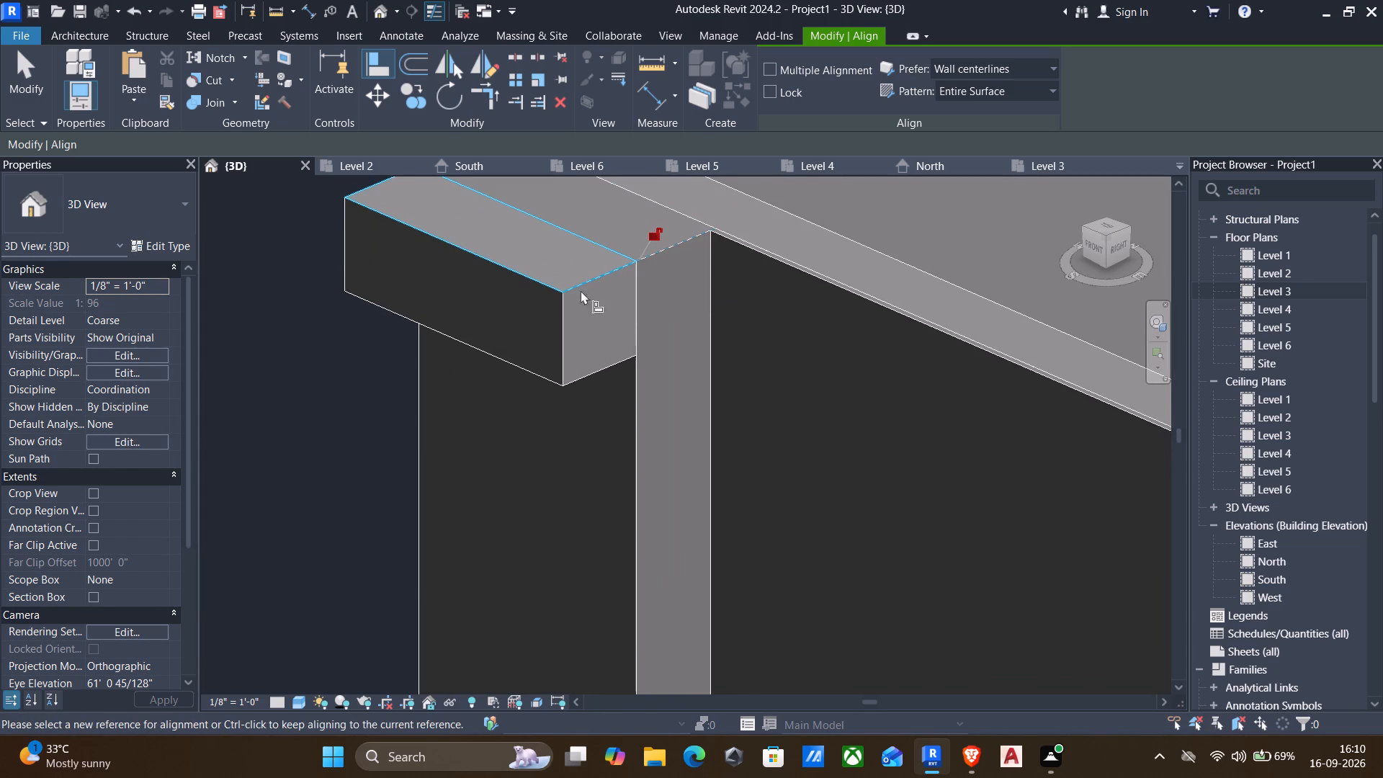
{"action": "key", "text": "Escape"}
{"action": "scroll", "coordinate": [541, 456], "scroll_direction": "down", "scroll_amount": 2}
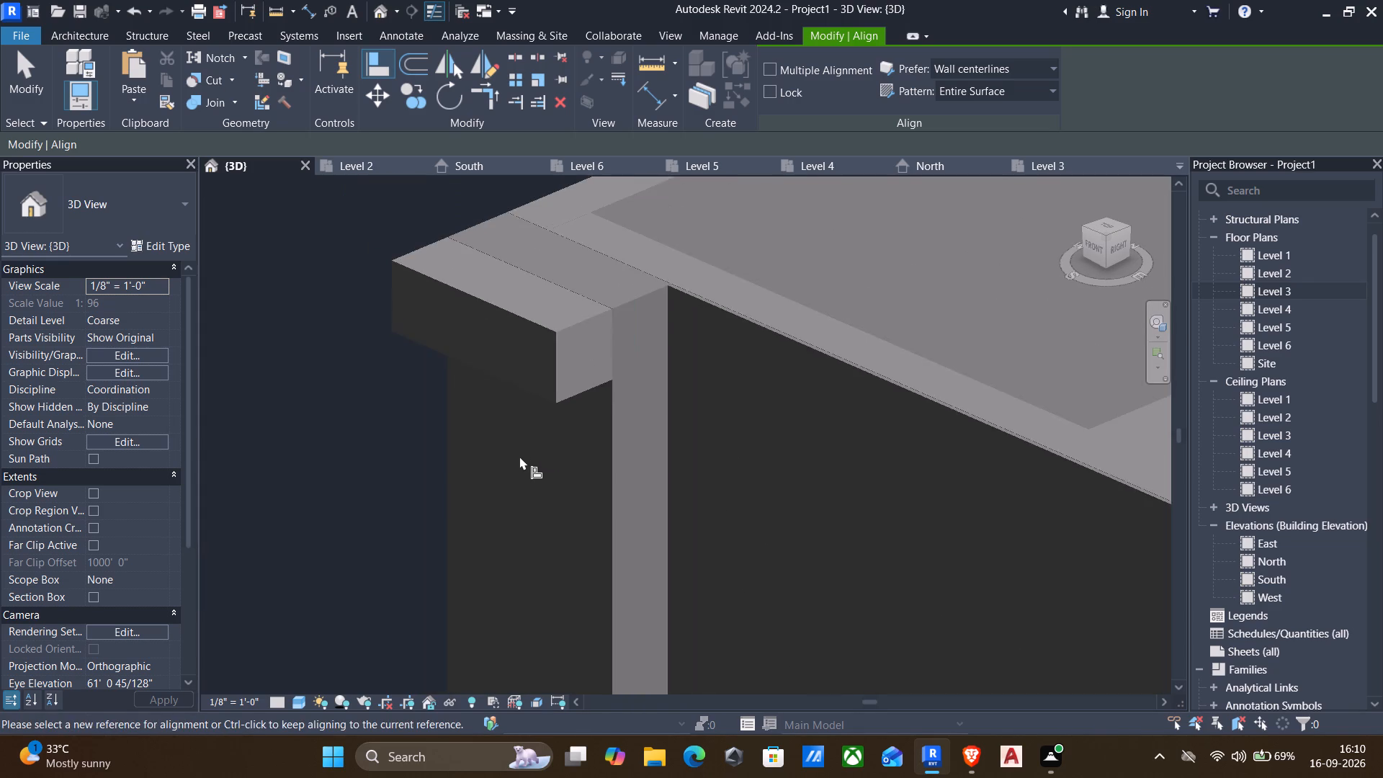
{"action": "middle_click_drag", "start_coordinate": [498, 462], "coordinate": [475, 481], "text": "shift"}
{"action": "scroll", "coordinate": [475, 480], "scroll_direction": "down", "scroll_amount": 3}
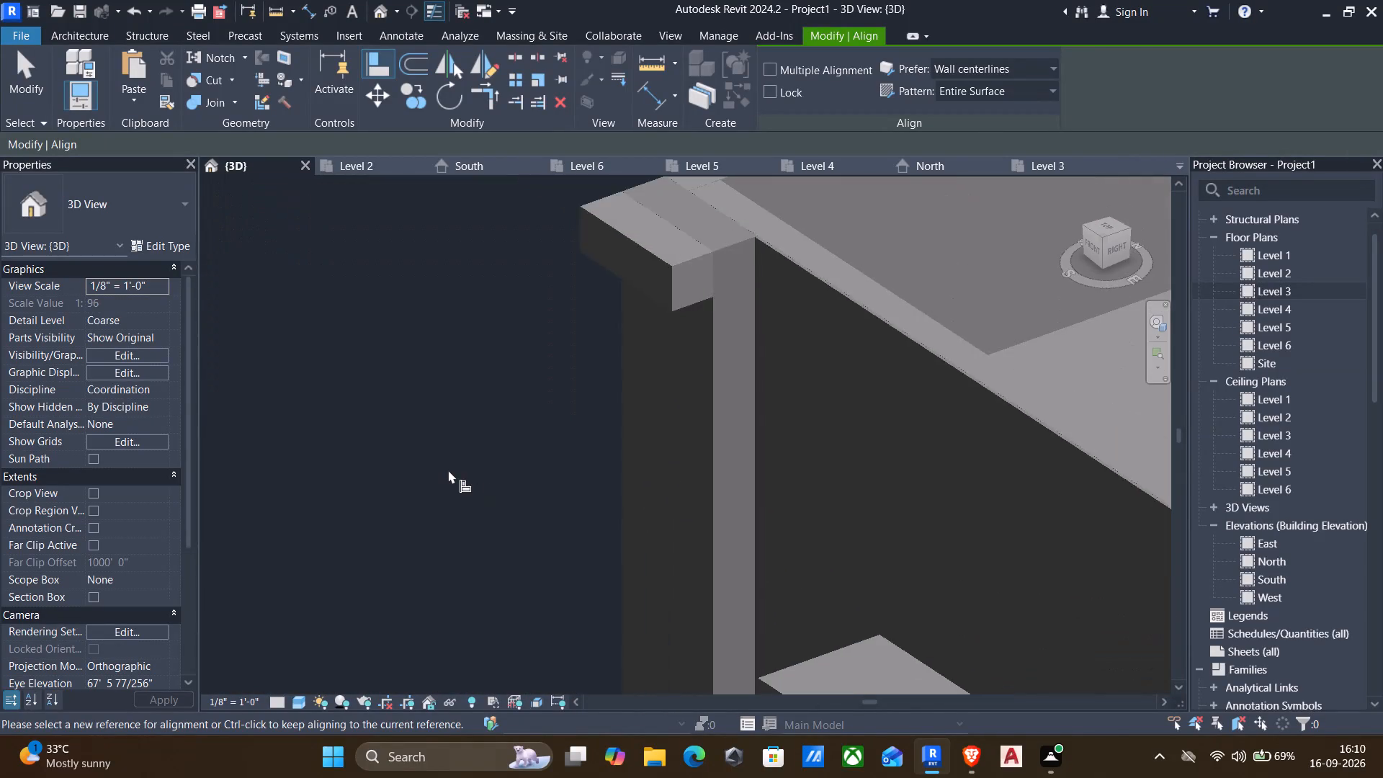
{"action": "scroll", "coordinate": [448, 470], "scroll_direction": "down", "scroll_amount": 2}
{"action": "middle_click_drag", "start_coordinate": [441, 462], "coordinate": [491, 444], "text": "shift"}
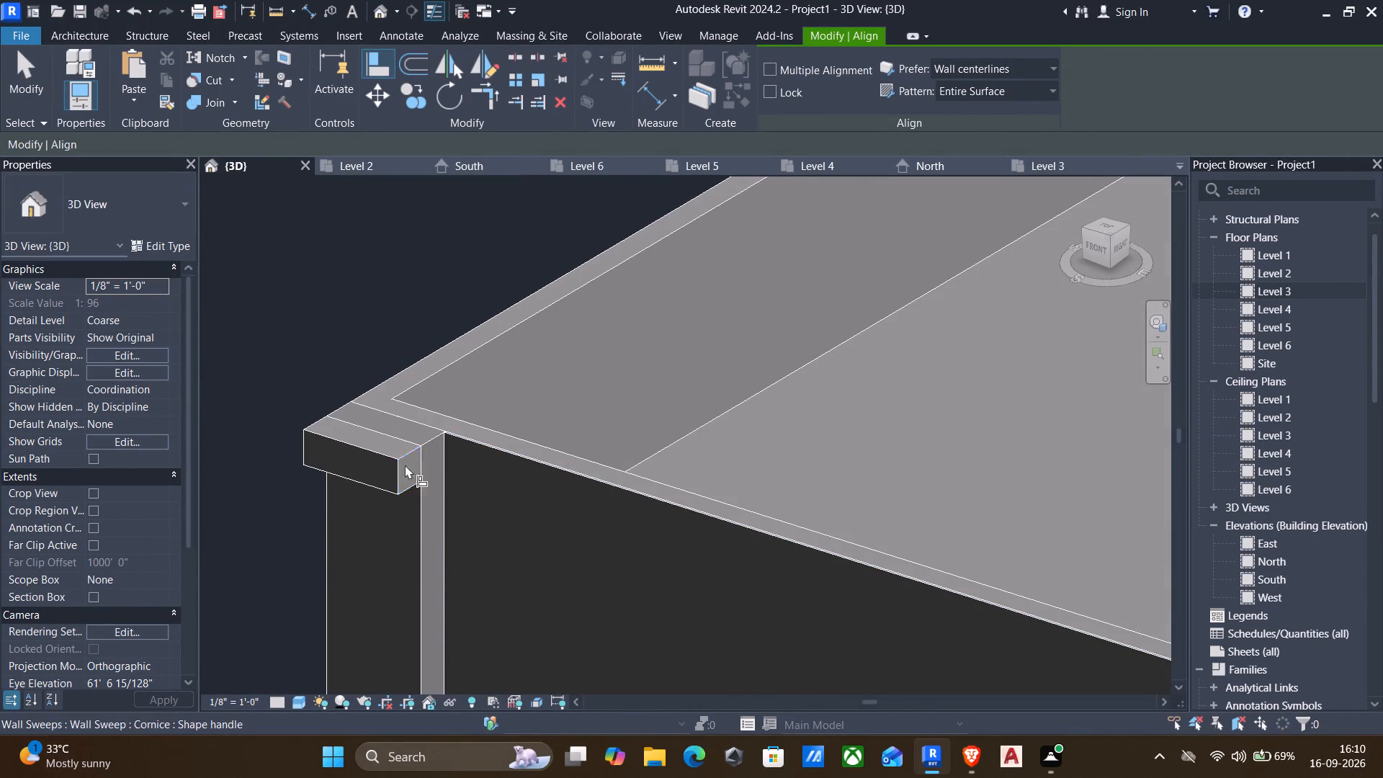
{"action": "key", "text": "Escape"}
Examine the Cornice wall sweep's type properties, including its profile, material and wall-cutting settings, without changing them.
{"action": "left_click", "coordinate": [391, 462]}
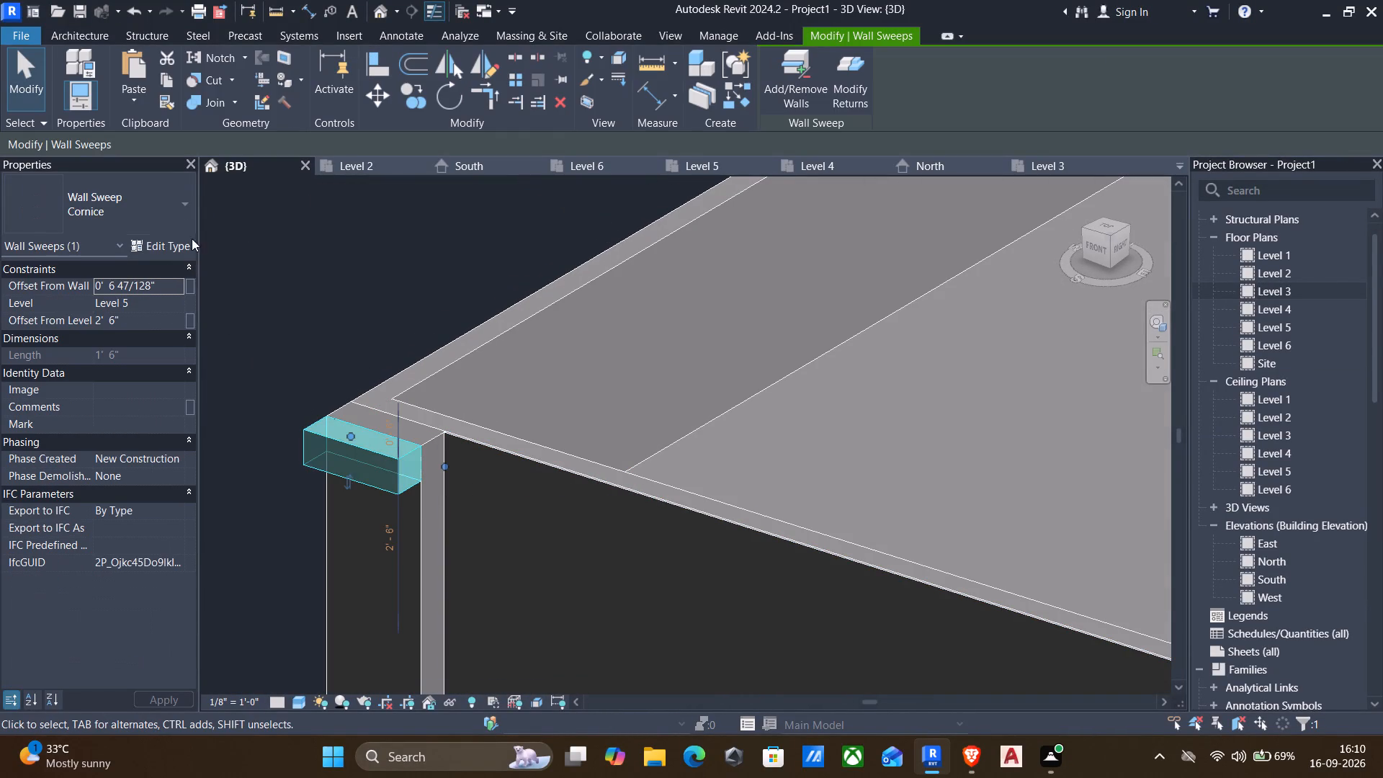
{"action": "left_click", "coordinate": [153, 246]}
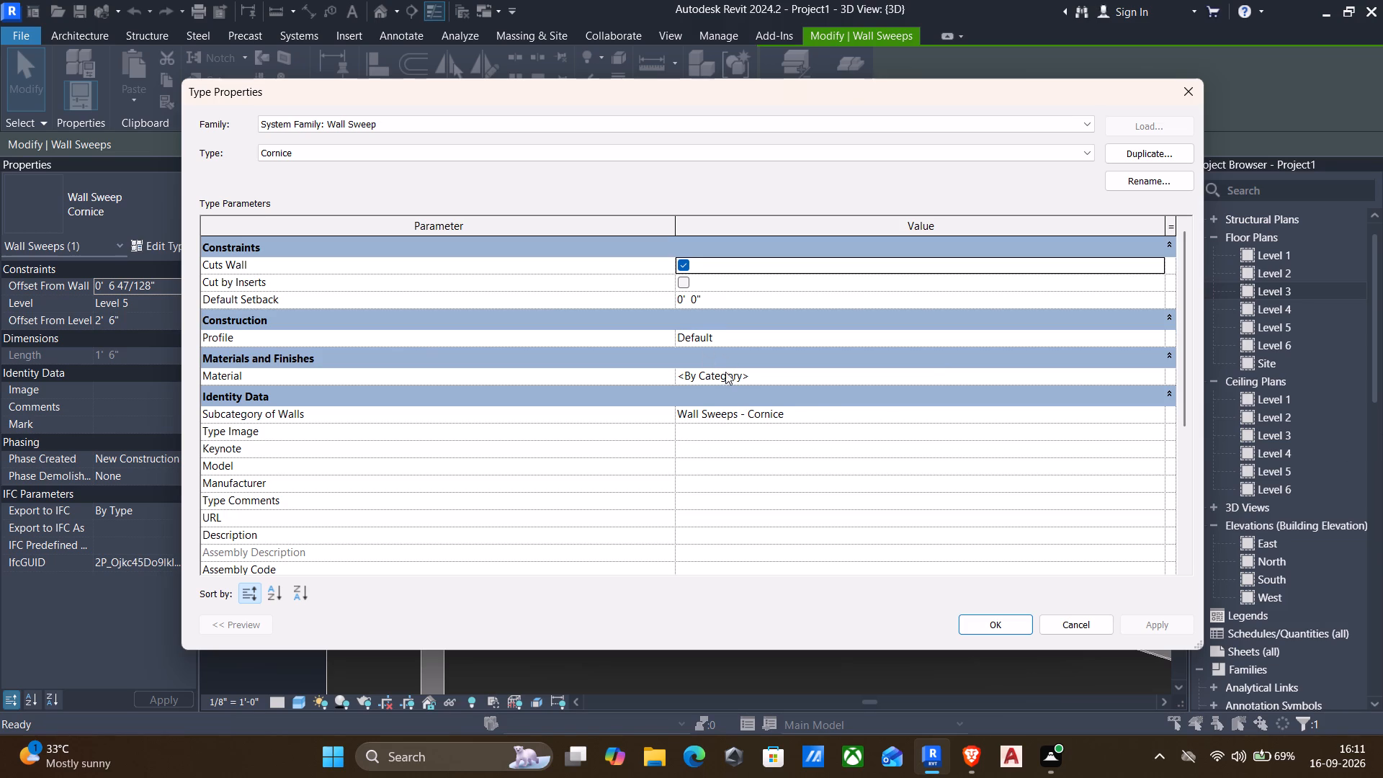
{"action": "scroll", "coordinate": [753, 404], "scroll_direction": "down", "scroll_amount": 4}
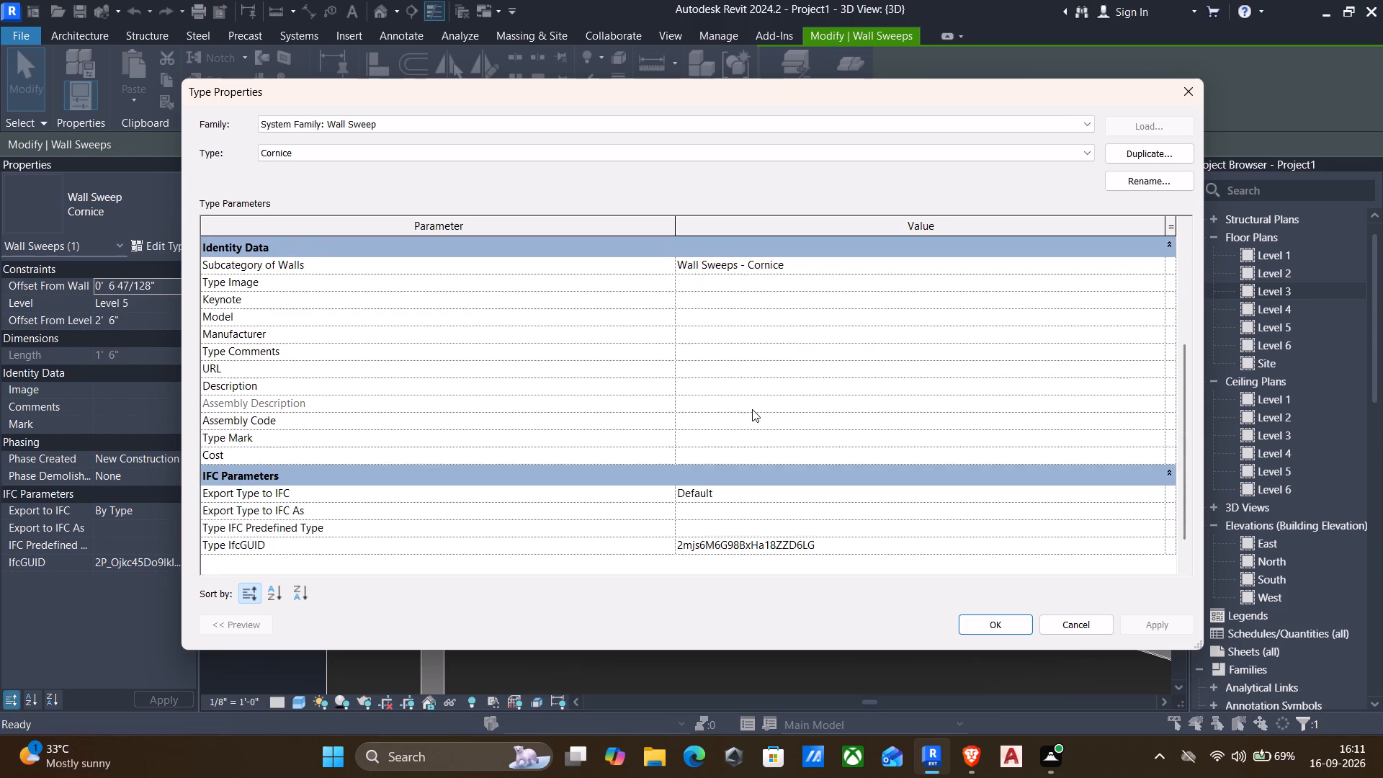
{"action": "scroll", "coordinate": [752, 410], "scroll_direction": "up", "scroll_amount": 4}
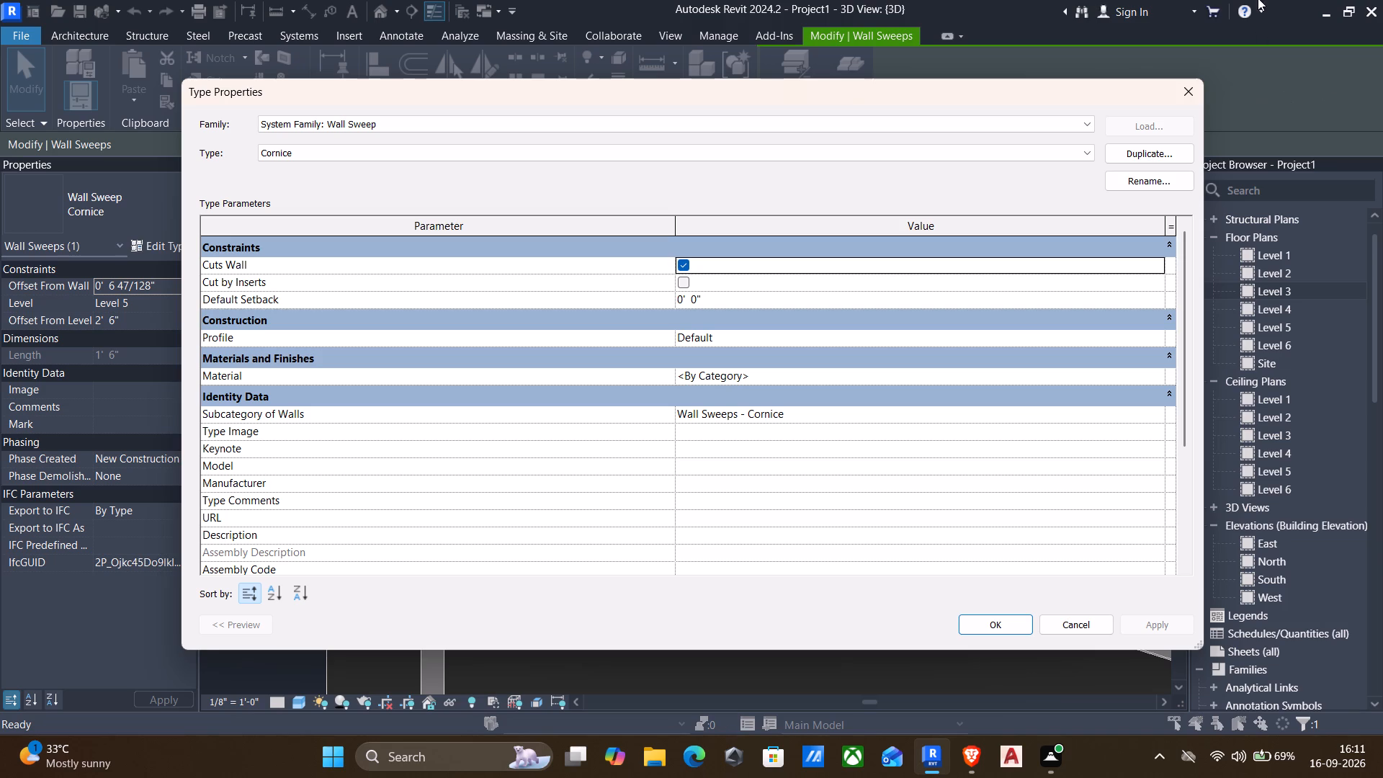
{"action": "left_click", "coordinate": [1185, 86]}
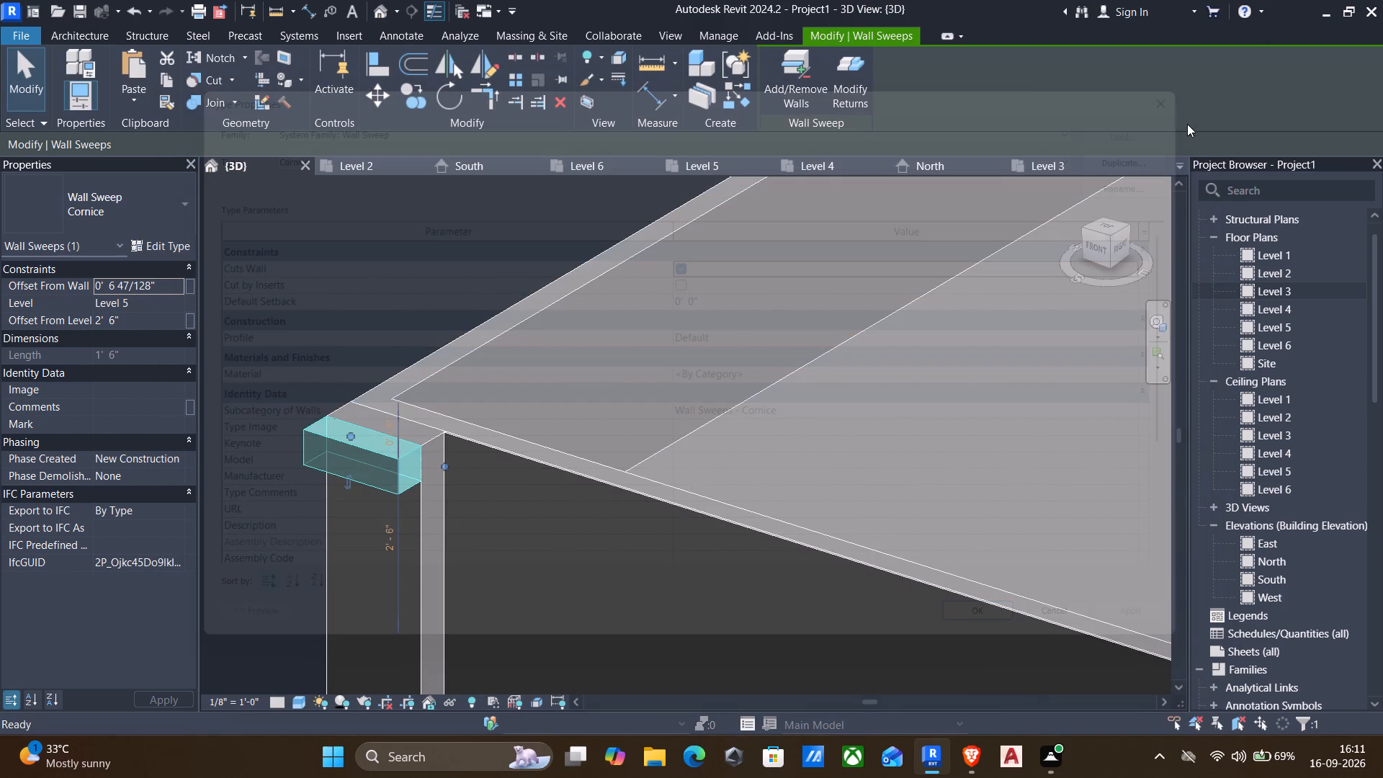
{"action": "scroll", "coordinate": [1304, 347], "scroll_direction": "up", "scroll_amount": 4}
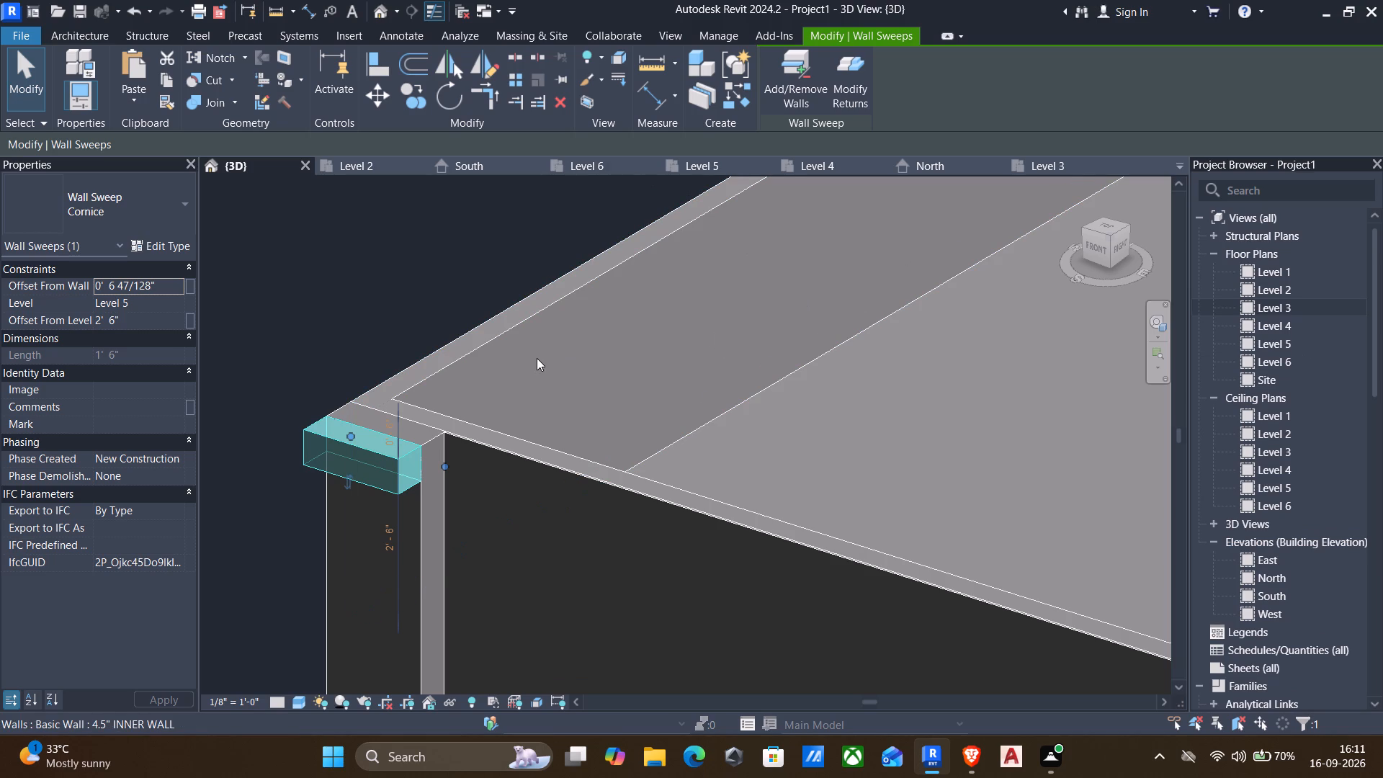
{"action": "left_click", "coordinate": [187, 250]}
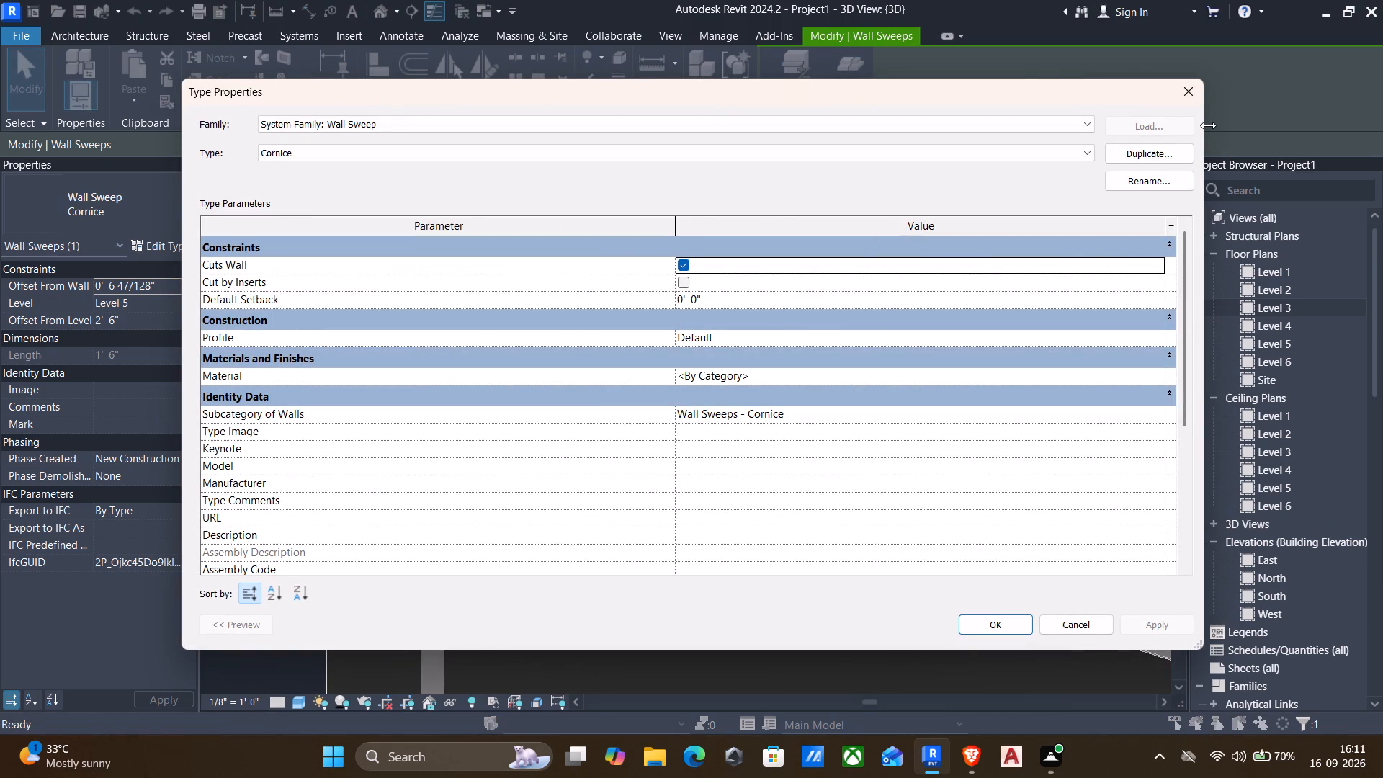
{"action": "left_click", "coordinate": [1180, 94]}
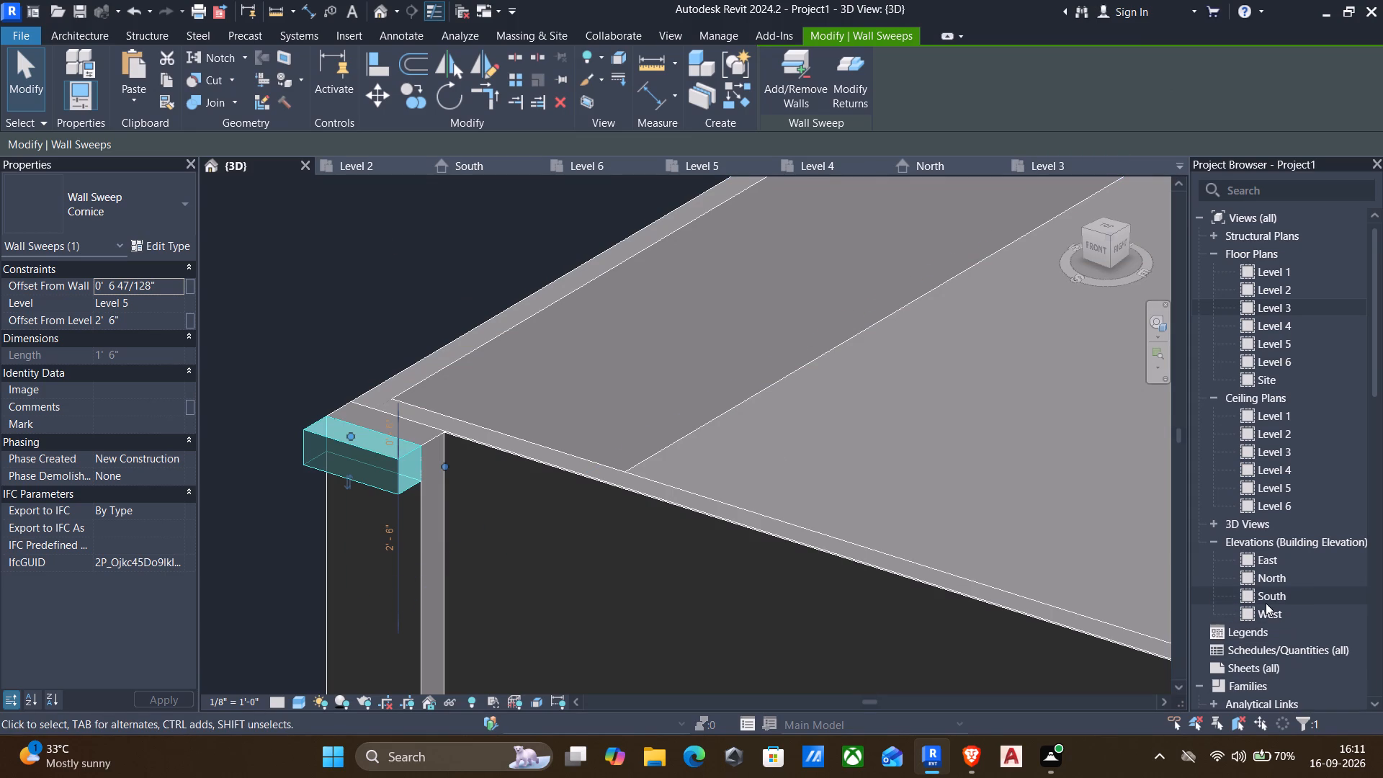
Look through the project's families, including the roof and profile families, for the profile used by the corner cornice.
{"action": "scroll", "coordinate": [1263, 624], "scroll_direction": "down", "scroll_amount": 3}
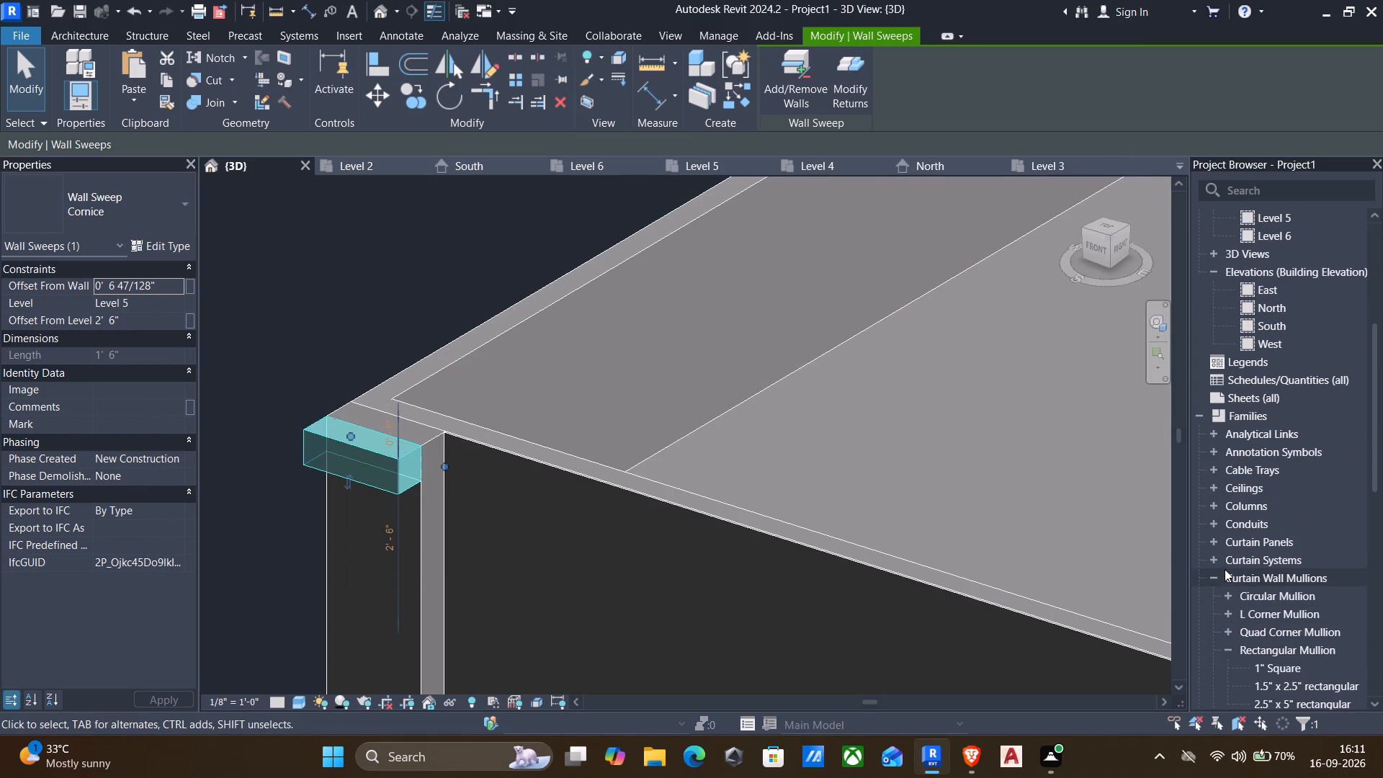
{"action": "scroll", "coordinate": [1225, 569], "scroll_direction": "down", "scroll_amount": 2}
{"action": "scroll", "coordinate": [1252, 627], "scroll_direction": "down", "scroll_amount": 1}
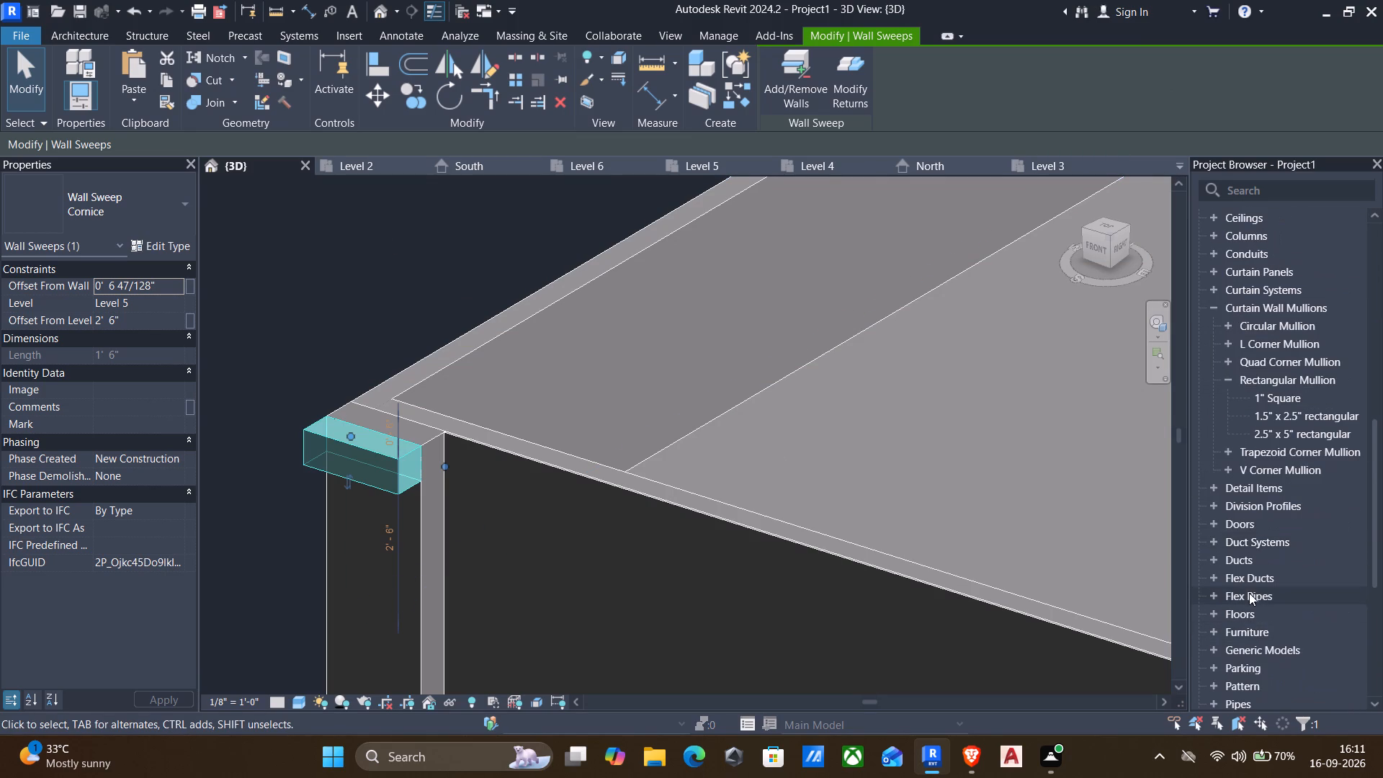
{"action": "scroll", "coordinate": [1248, 589], "scroll_direction": "down", "scroll_amount": 3}
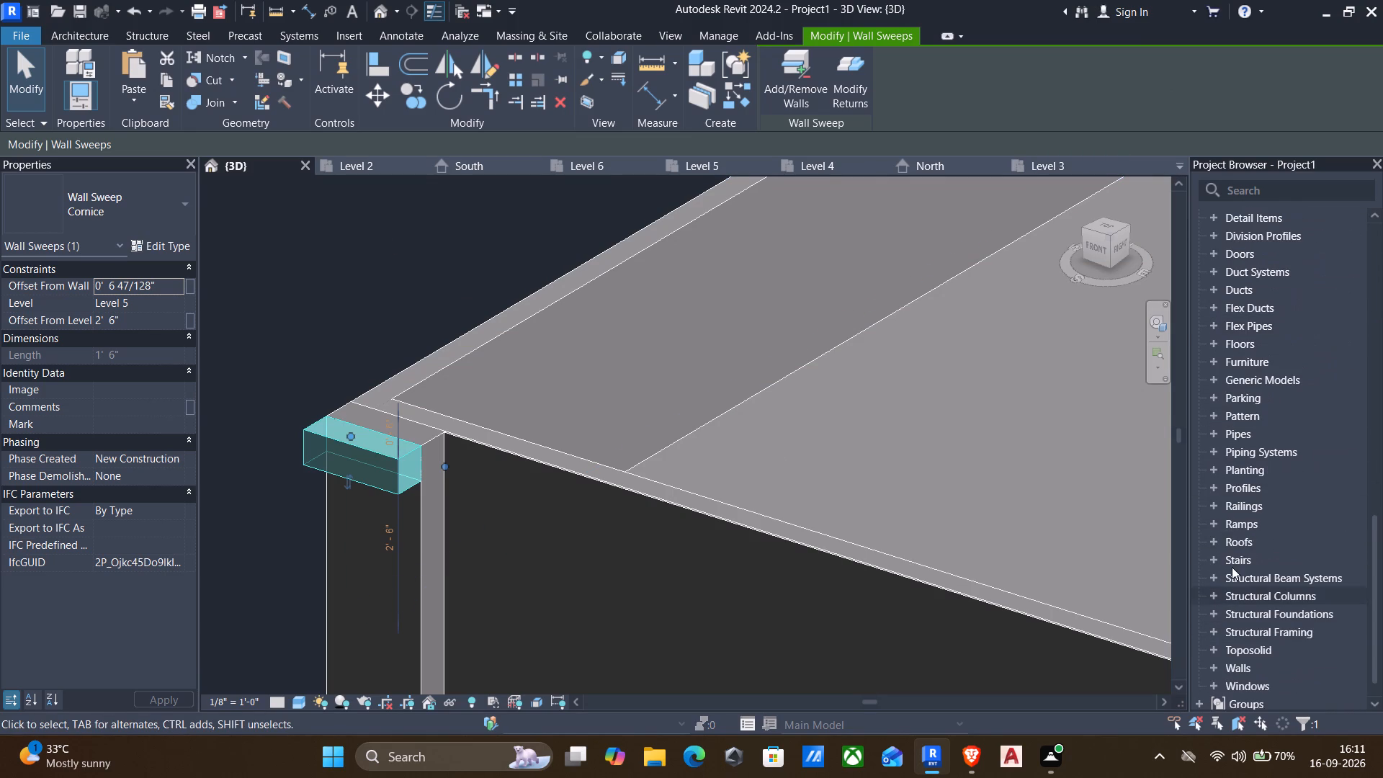
{"action": "left_click", "coordinate": [1211, 536]}
{"action": "scroll", "coordinate": [1220, 583], "scroll_direction": "down", "scroll_amount": 1}
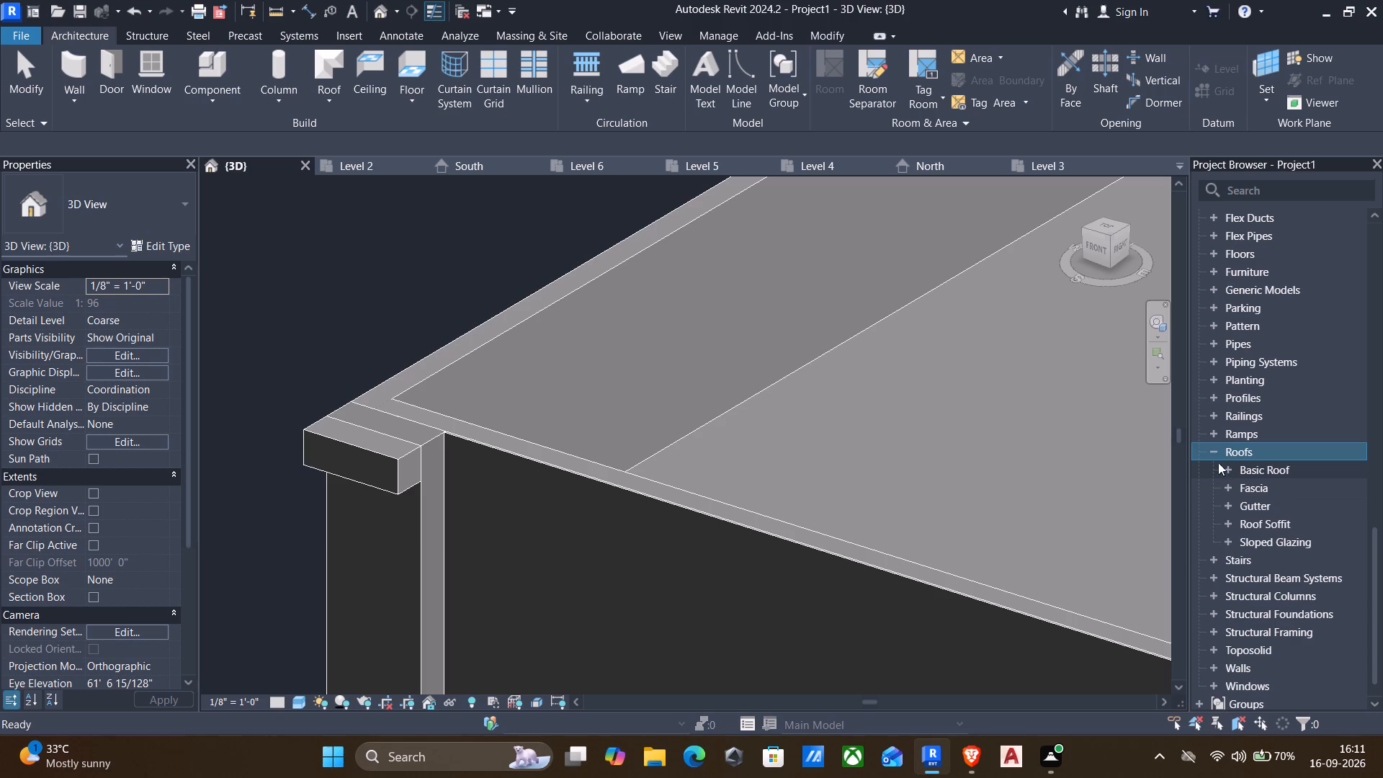
{"action": "left_click", "coordinate": [1211, 393]}
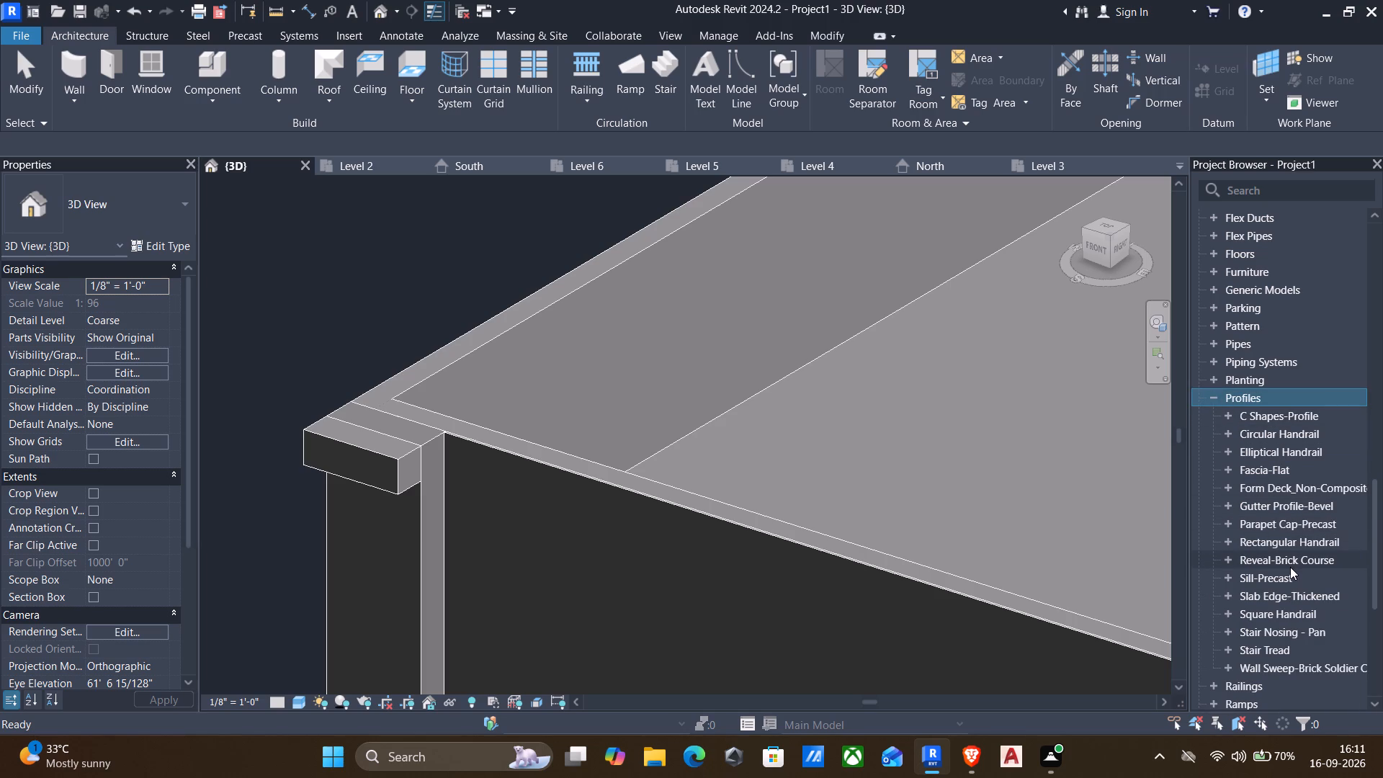
{"action": "left_click", "coordinate": [380, 465]}
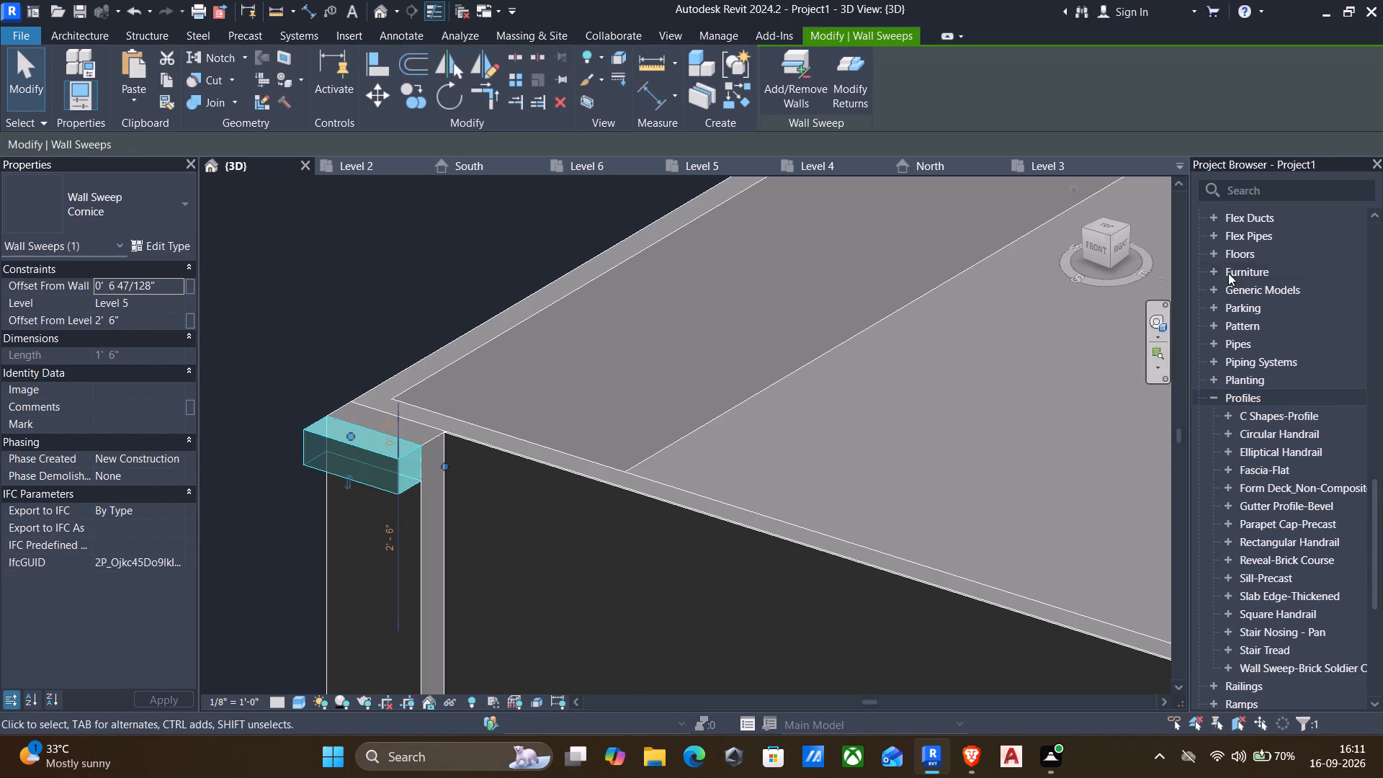
Search the project browser for "swee" and try to open the Wall Sweep-Brick Soldier Course profile family.
{"action": "left_click", "coordinate": [1353, 185]}
{"action": "type", "text": "swee"}
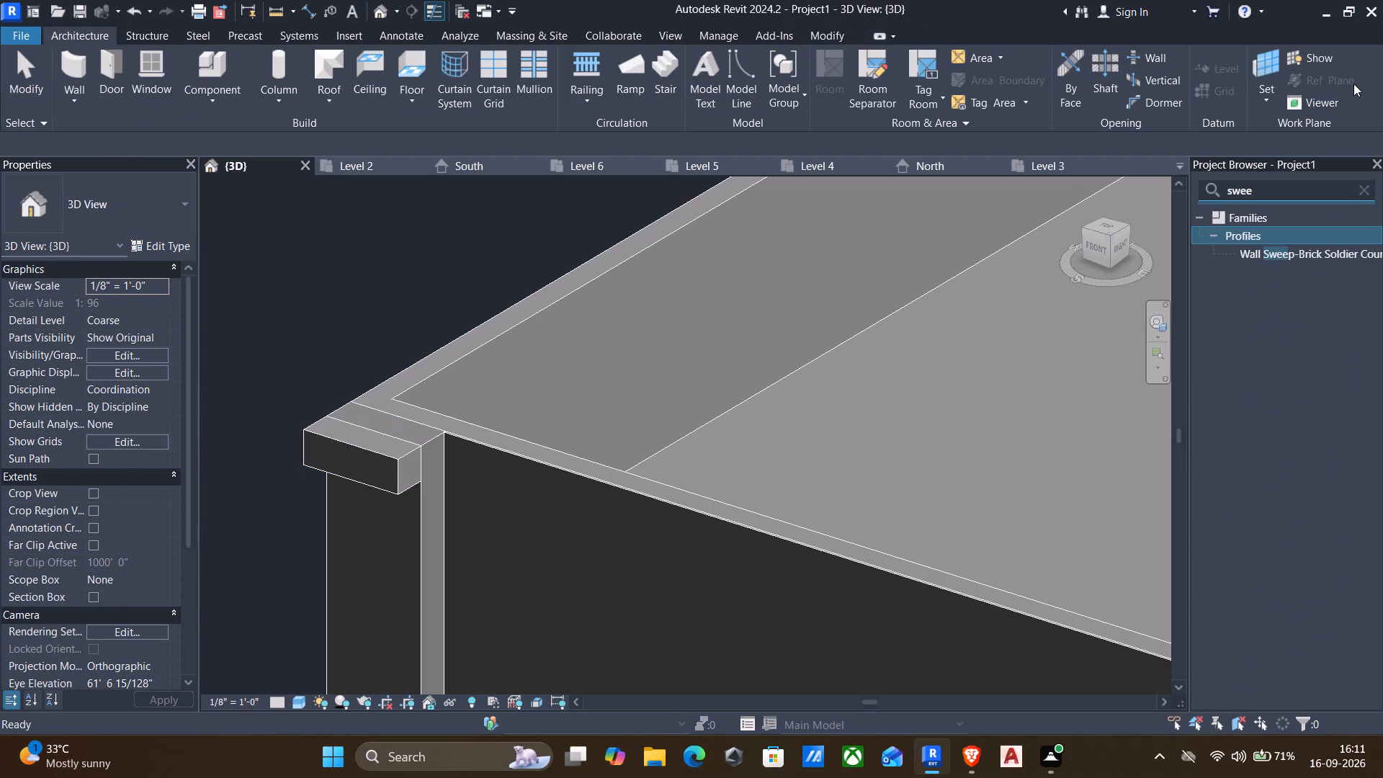
{"action": "left_click", "coordinate": [1292, 250]}
{"action": "double_click", "coordinate": [1293, 250]}
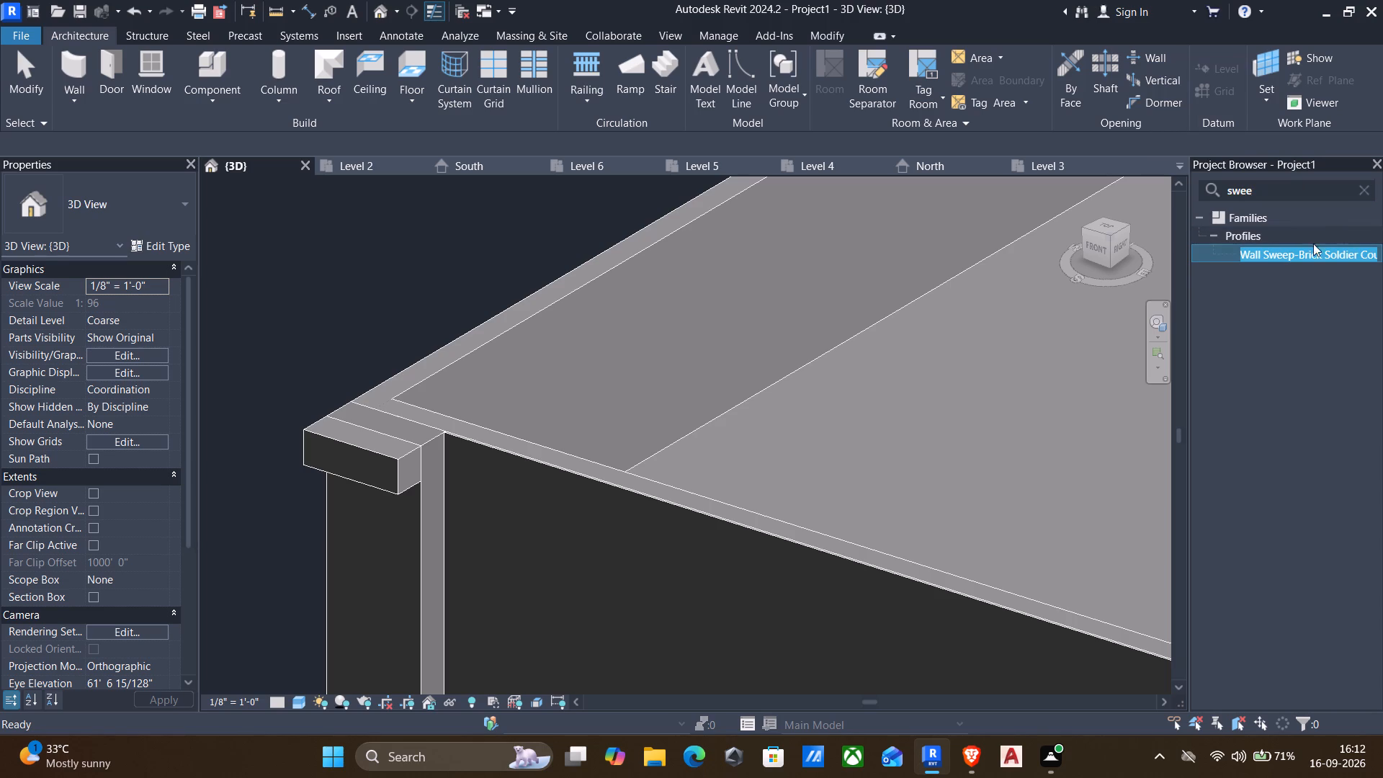
{"action": "left_click", "coordinate": [1260, 255]}
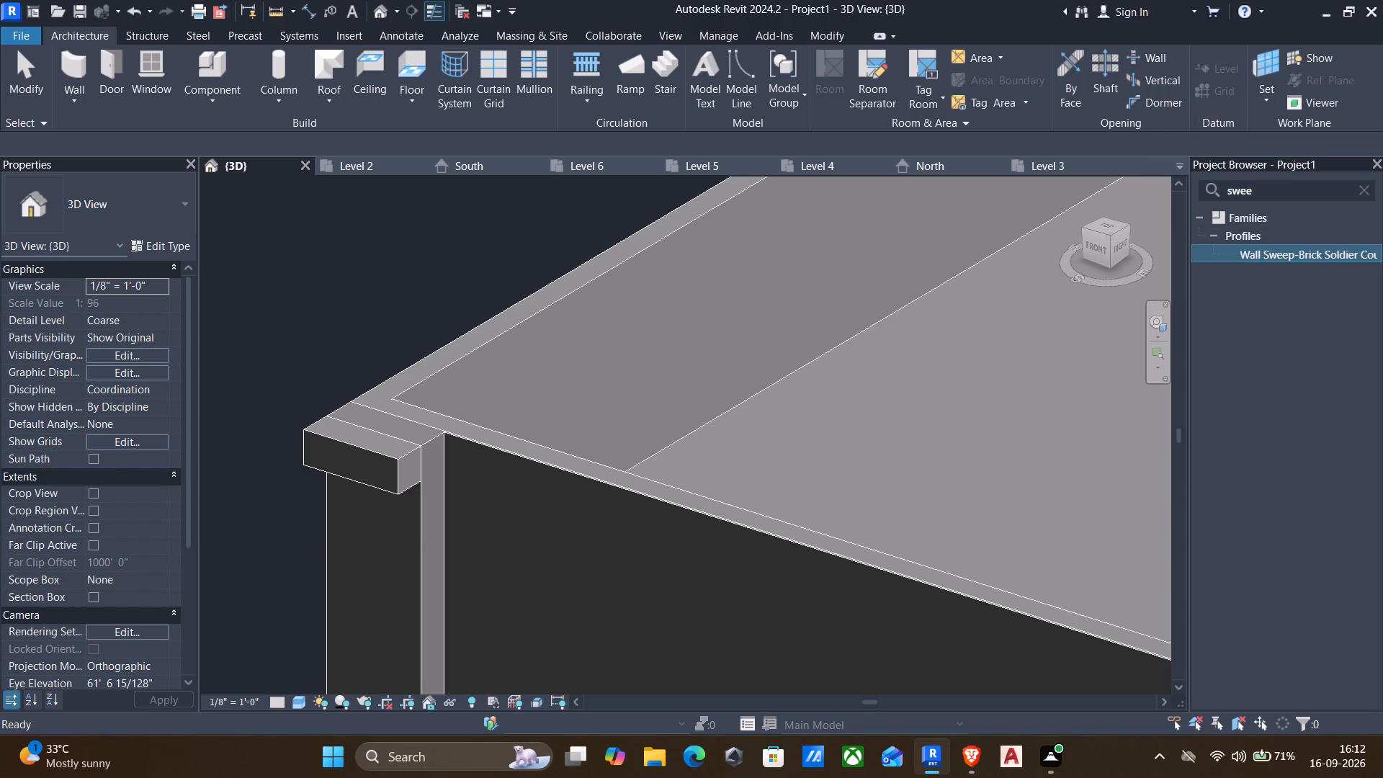
{"action": "left_click", "coordinate": [1240, 259]}
{"action": "left_click", "coordinate": [1240, 229]}
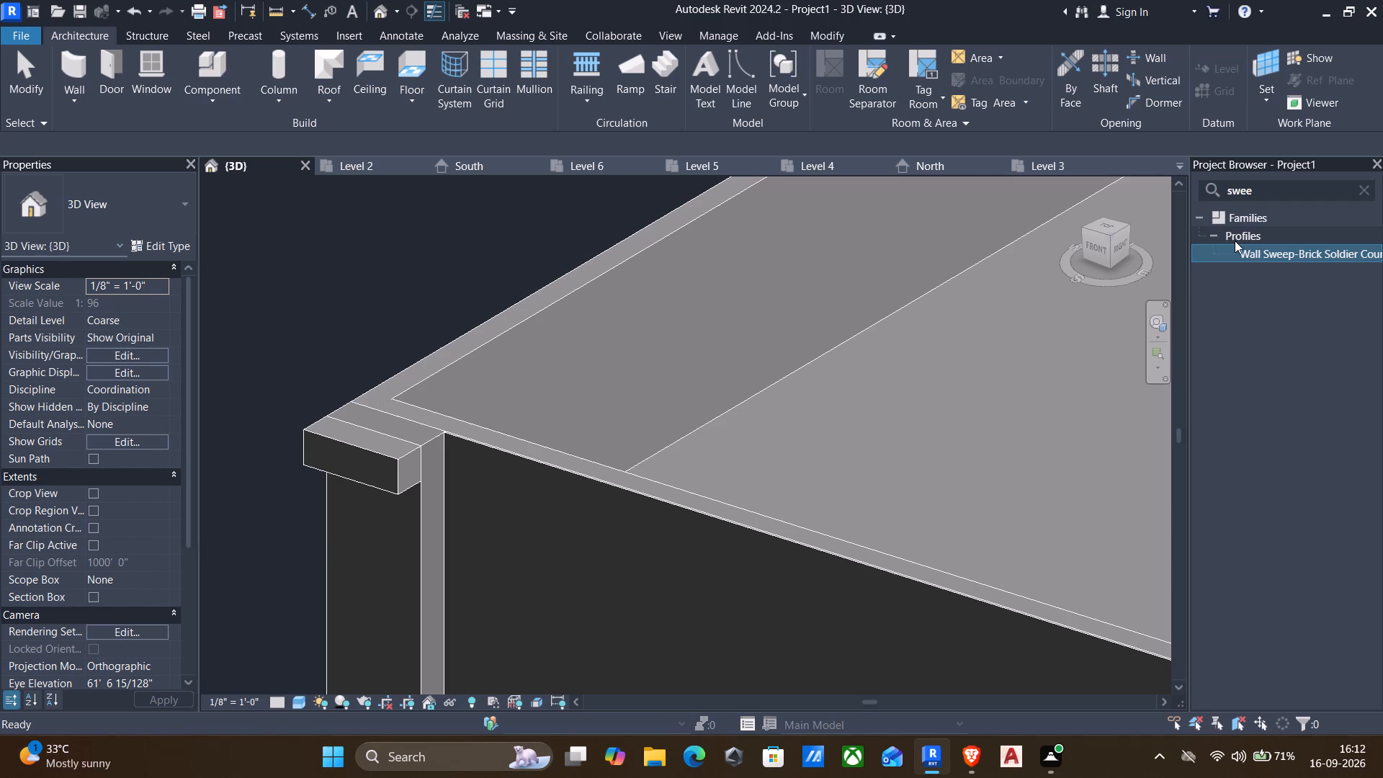
{"action": "left_click", "coordinate": [1235, 241]}
{"action": "left_click", "coordinate": [1235, 241]}
{"action": "left_click", "coordinate": [1230, 236]}
{"action": "left_click", "coordinate": [1230, 236]}
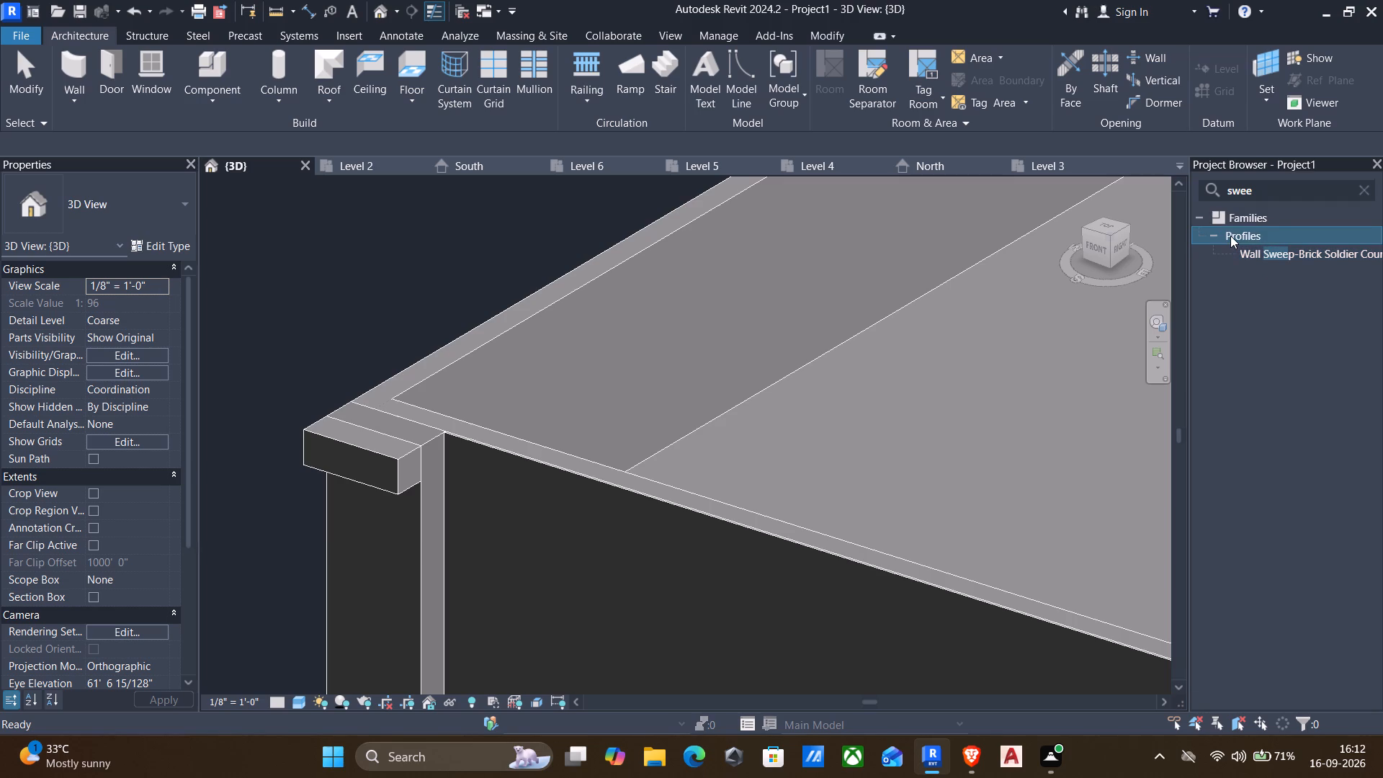
{"action": "double_click", "coordinate": [1230, 236]}
{"action": "left_click", "coordinate": [1250, 257]}
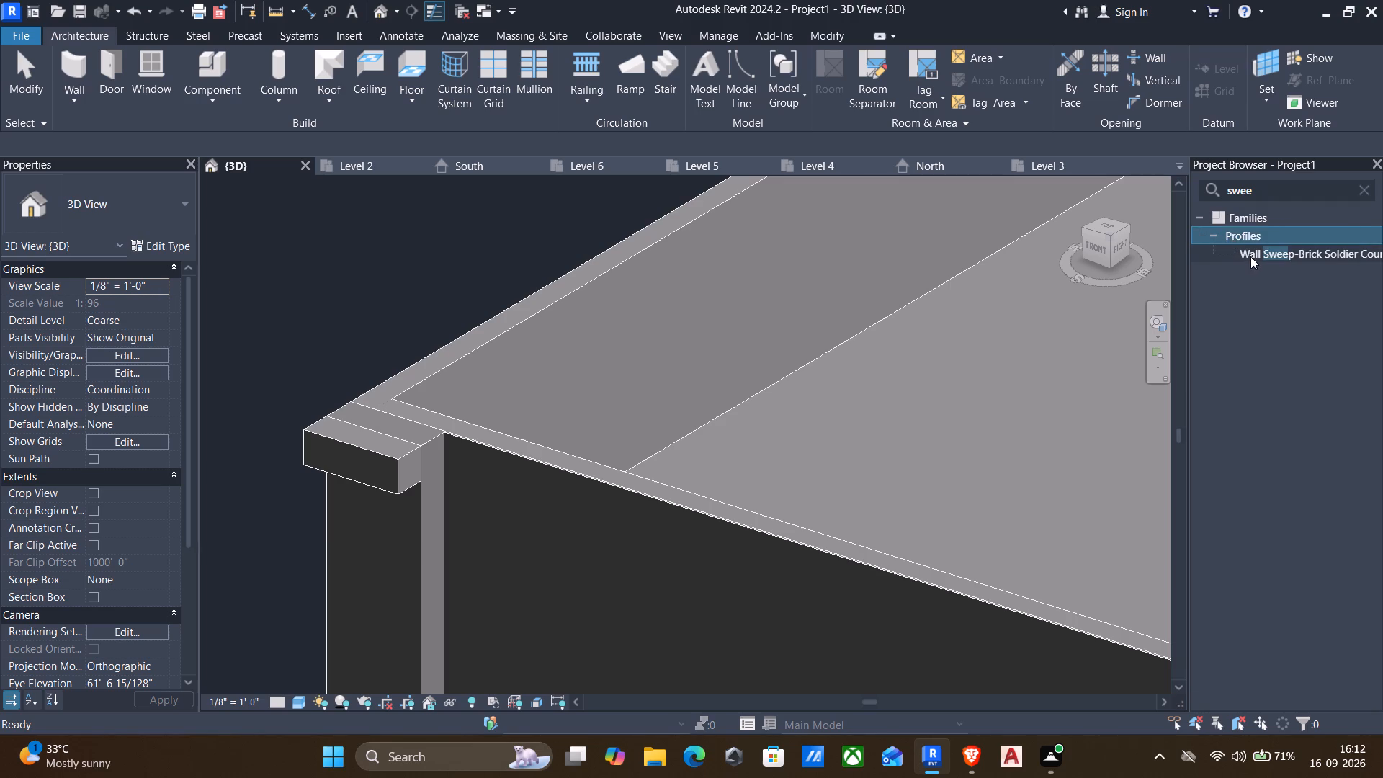
{"action": "double_click", "coordinate": [1251, 256]}
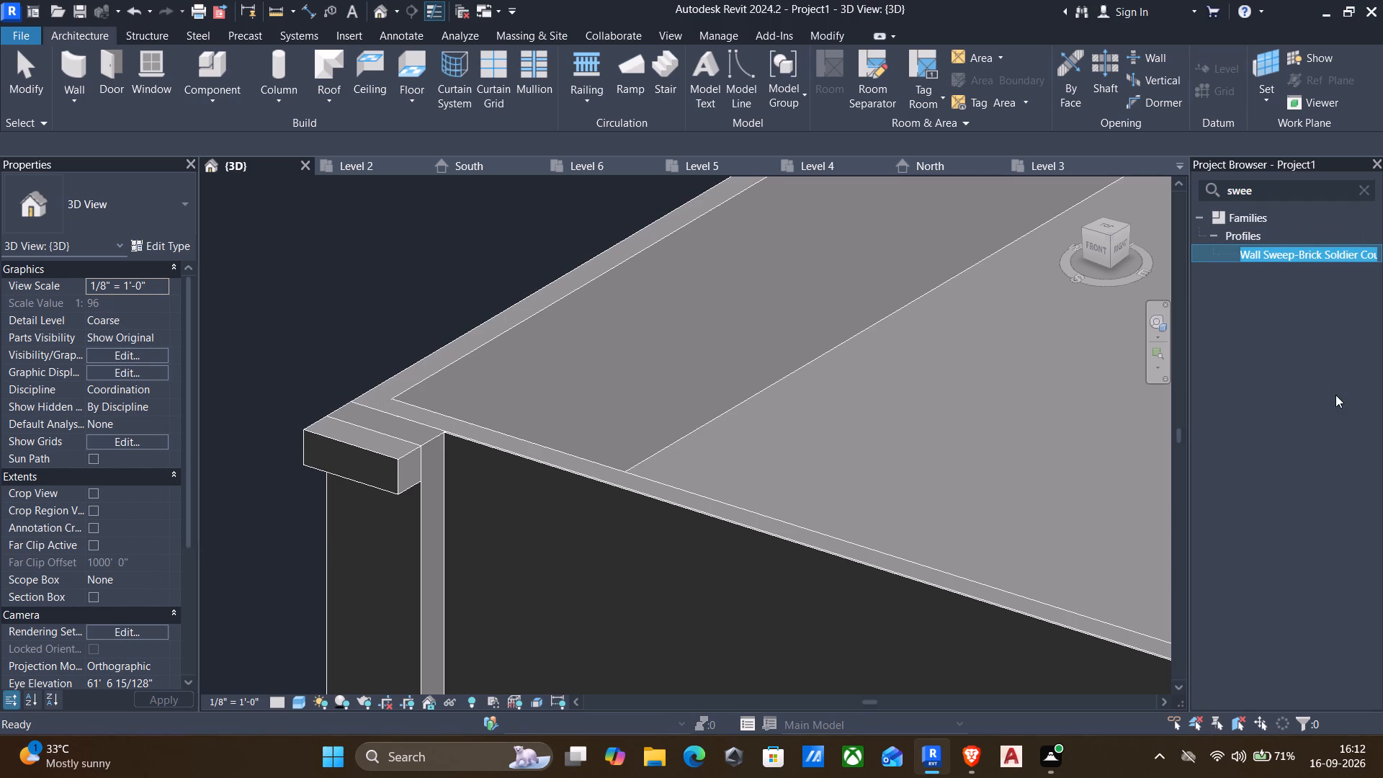
{"action": "left_click", "coordinate": [1310, 303]}
{"action": "left_click", "coordinate": [1290, 255]}
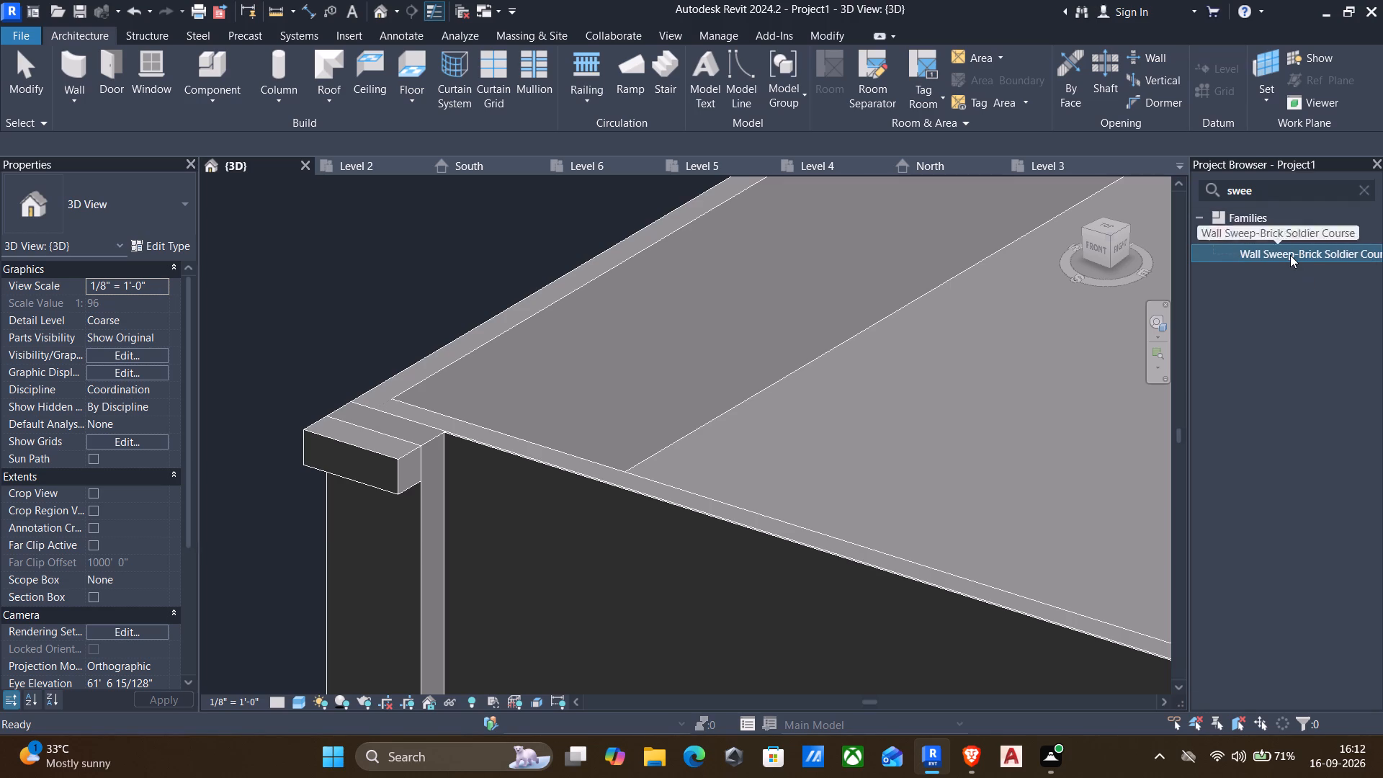
{"action": "left_click", "coordinate": [1290, 255]}
{"action": "left_click", "coordinate": [1292, 292]}
{"action": "left_click", "coordinate": [1258, 256]}
{"action": "left_click", "coordinate": [1232, 258]}
{"action": "double_click", "coordinate": [1239, 319]}
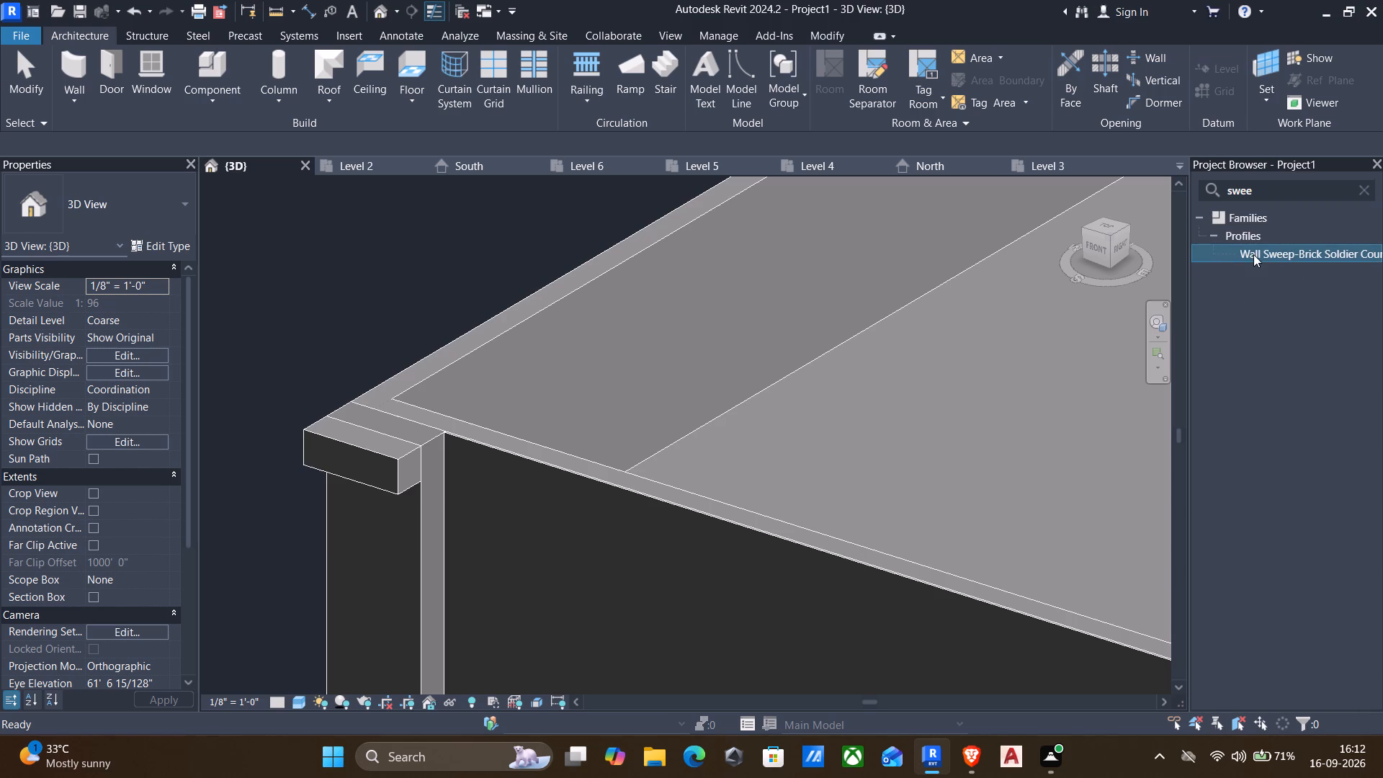
{"action": "left_click", "coordinate": [1252, 250]}
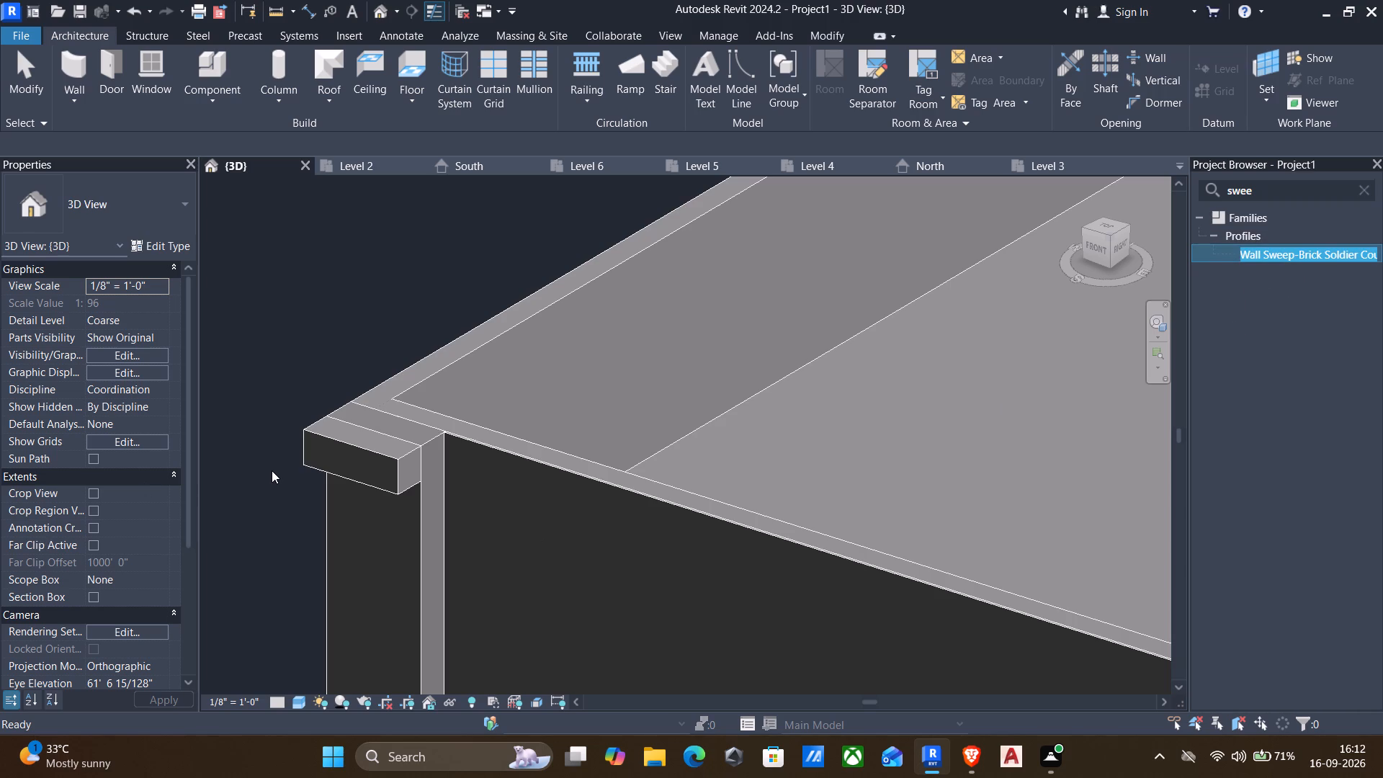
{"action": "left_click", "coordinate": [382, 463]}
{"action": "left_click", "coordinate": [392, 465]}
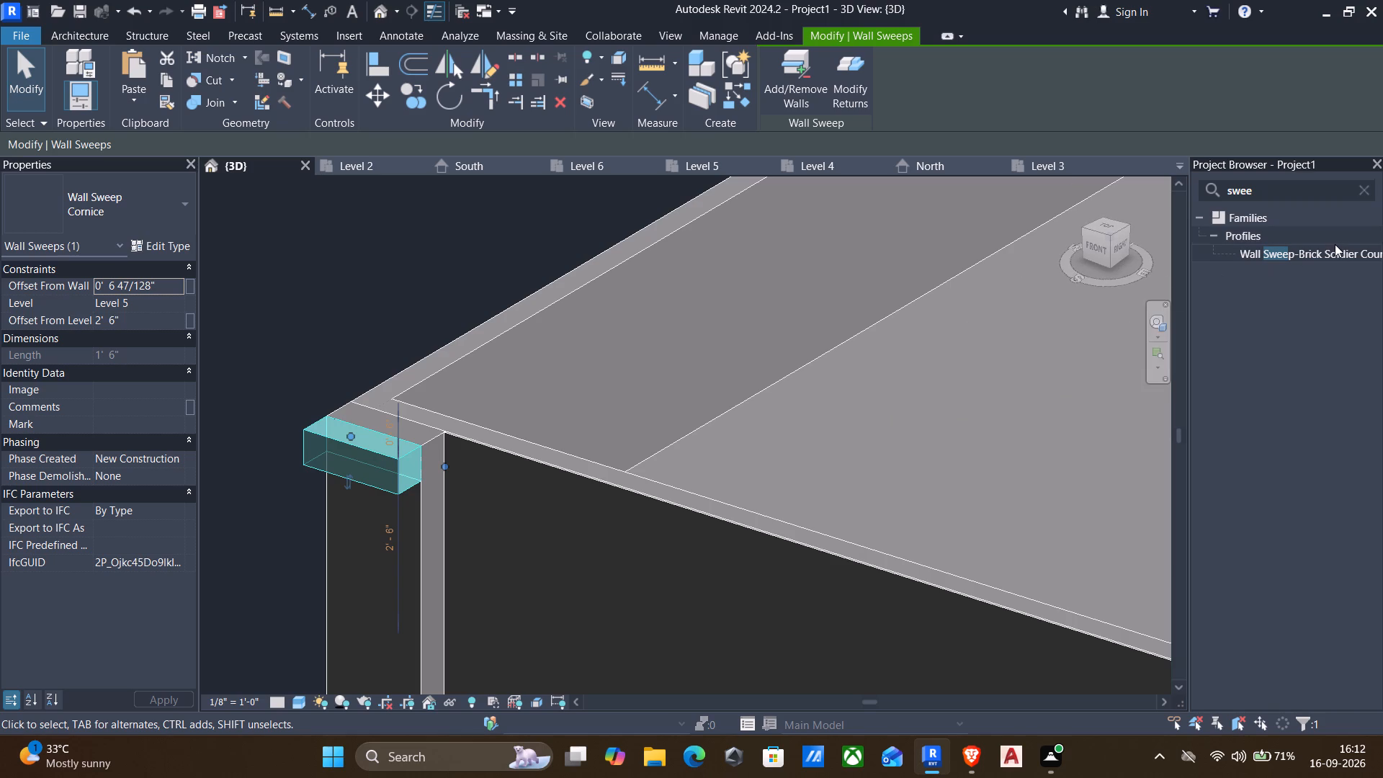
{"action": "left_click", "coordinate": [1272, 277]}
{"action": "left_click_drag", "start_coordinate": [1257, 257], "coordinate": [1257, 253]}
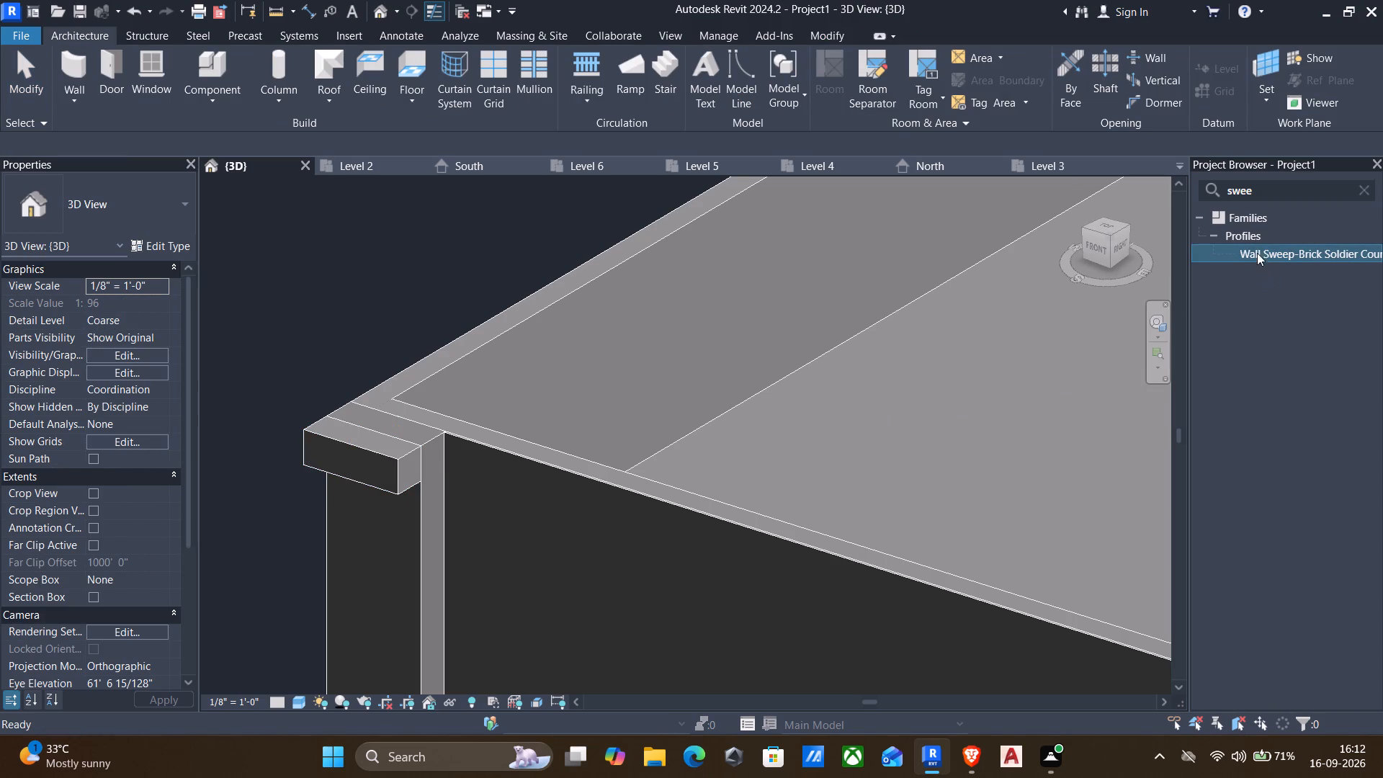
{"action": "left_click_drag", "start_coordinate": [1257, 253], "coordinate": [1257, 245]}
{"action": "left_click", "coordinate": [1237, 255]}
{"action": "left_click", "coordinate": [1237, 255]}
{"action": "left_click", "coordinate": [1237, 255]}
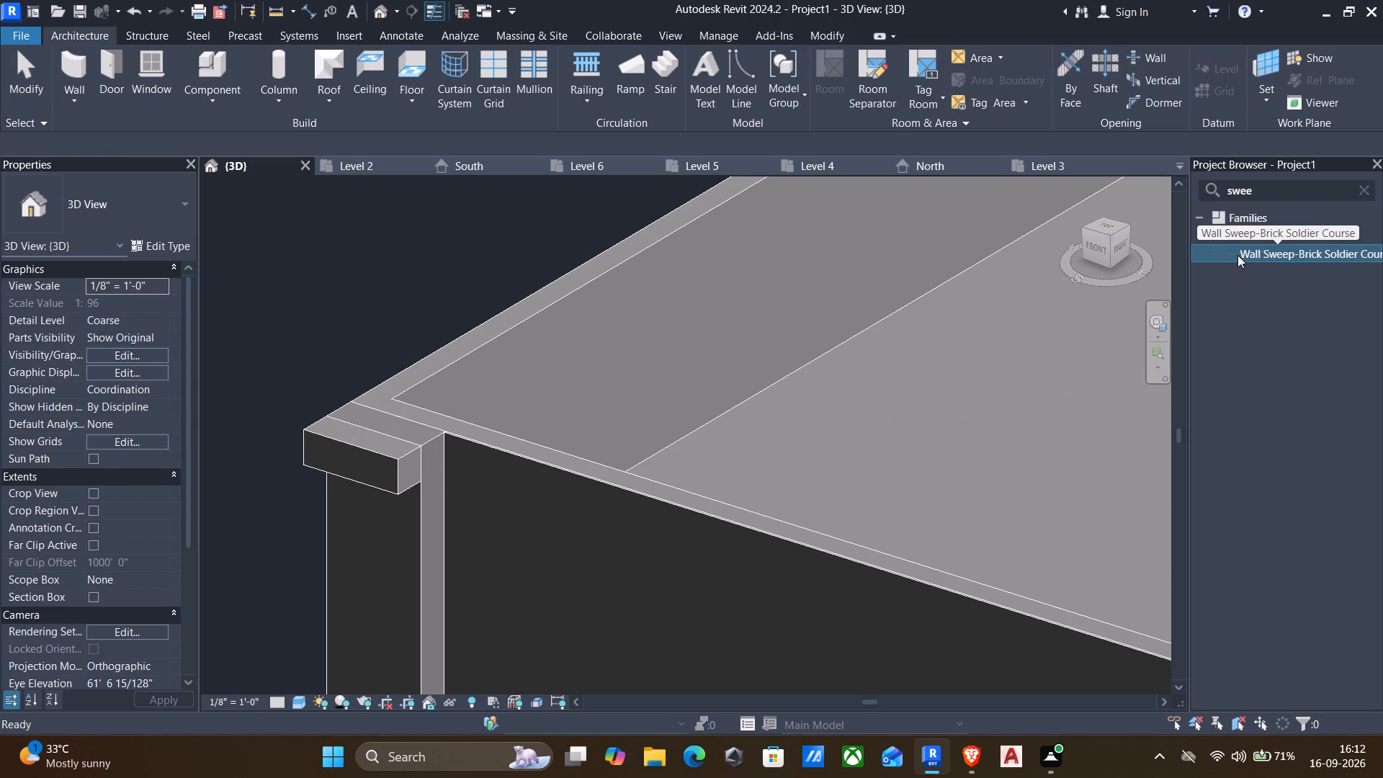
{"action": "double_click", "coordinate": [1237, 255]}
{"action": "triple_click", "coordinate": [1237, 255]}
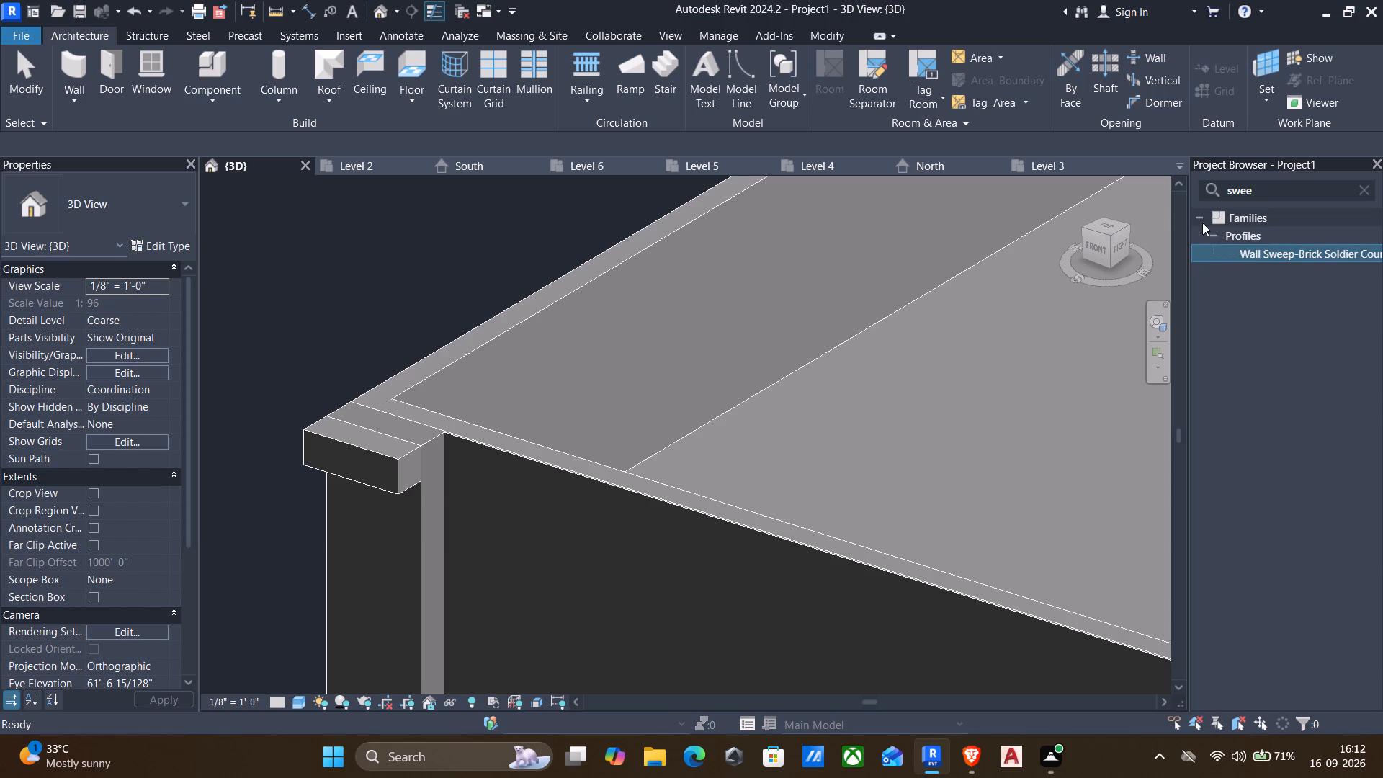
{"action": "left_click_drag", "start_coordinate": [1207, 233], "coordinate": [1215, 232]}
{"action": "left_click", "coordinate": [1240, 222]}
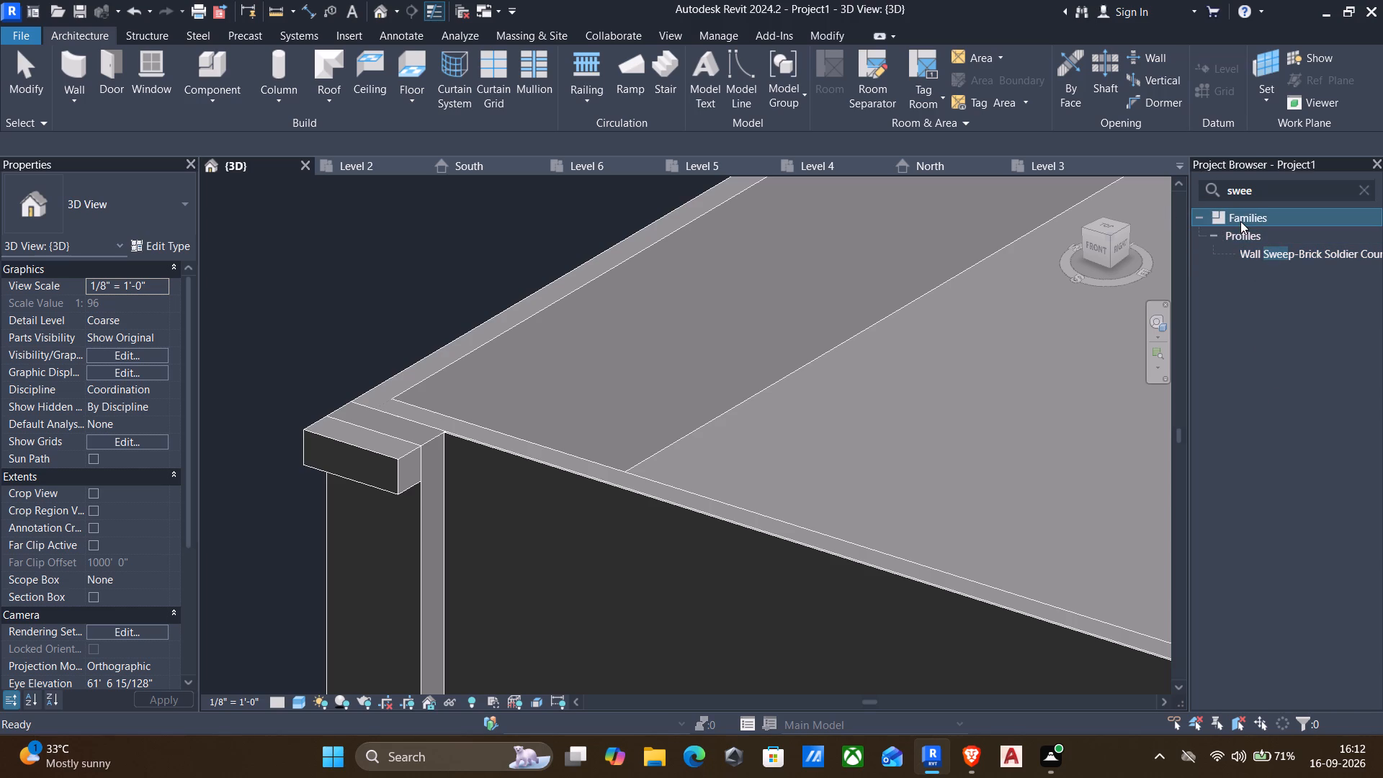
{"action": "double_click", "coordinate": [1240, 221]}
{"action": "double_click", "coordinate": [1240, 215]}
Look through the project's profile families, from C Shapes-Profile to Reveal-Brick Course, for the profile used by the corner cornice.
{"action": "left_click", "coordinate": [1366, 190]}
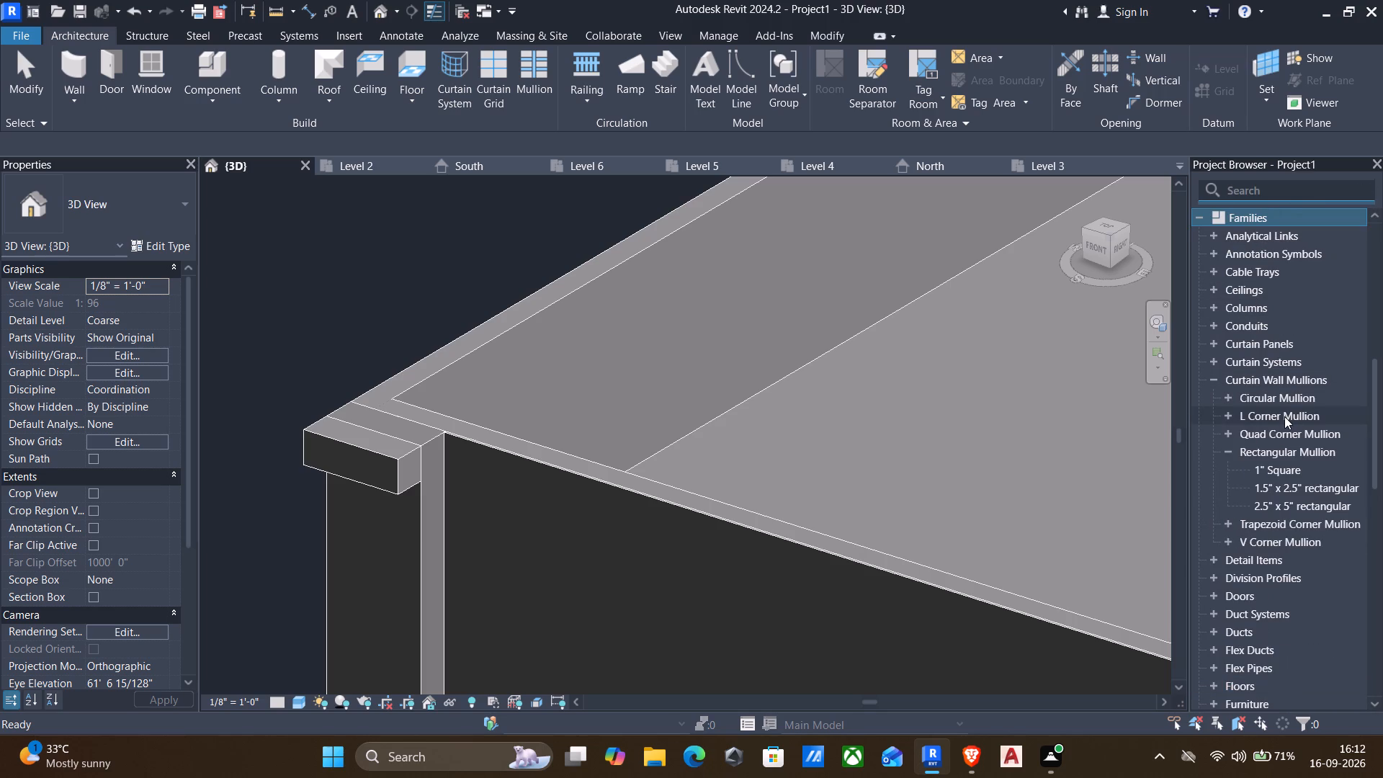
{"action": "scroll", "coordinate": [1290, 457], "scroll_direction": "down", "scroll_amount": 2}
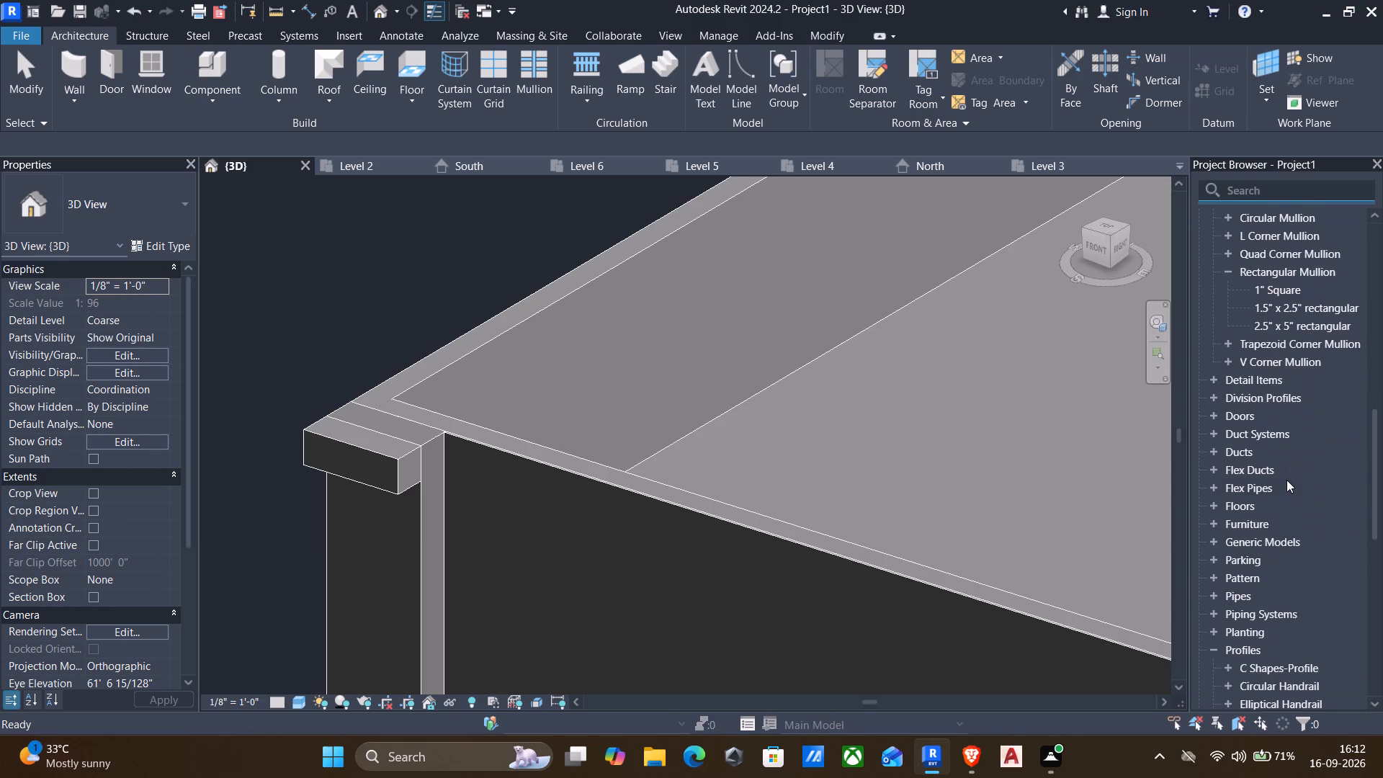
{"action": "scroll", "coordinate": [1286, 480], "scroll_direction": "down", "scroll_amount": 2}
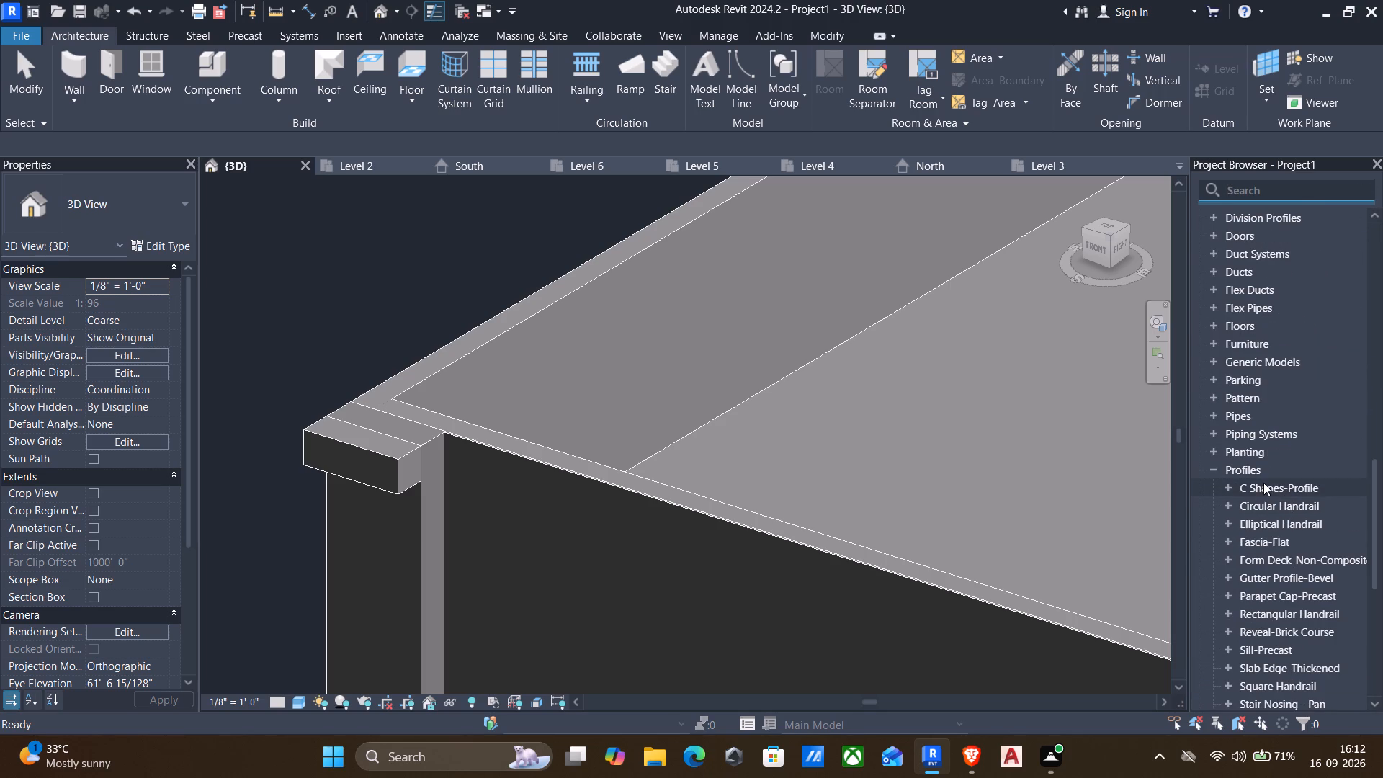
{"action": "scroll", "coordinate": [1272, 532], "scroll_direction": "down", "scroll_amount": 1}
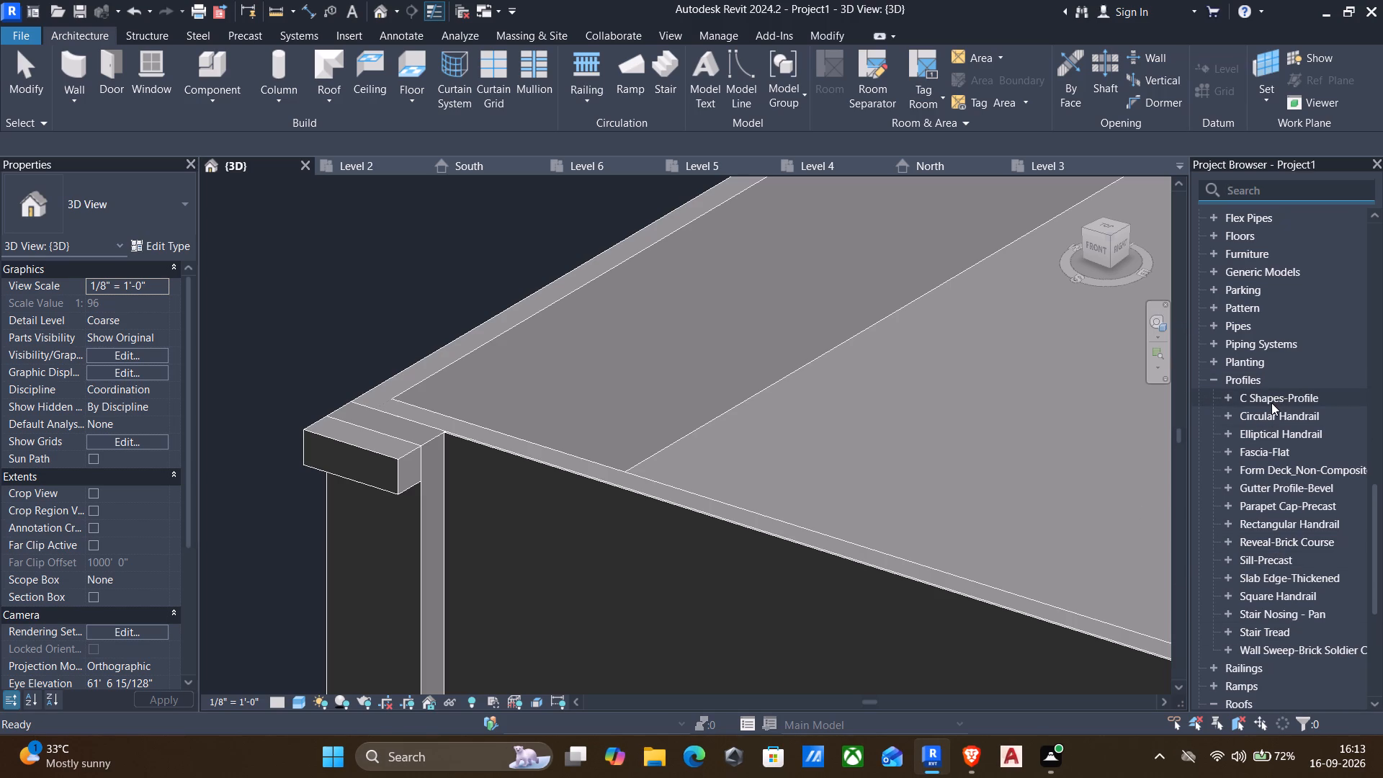
{"action": "left_click", "coordinate": [1228, 394]}
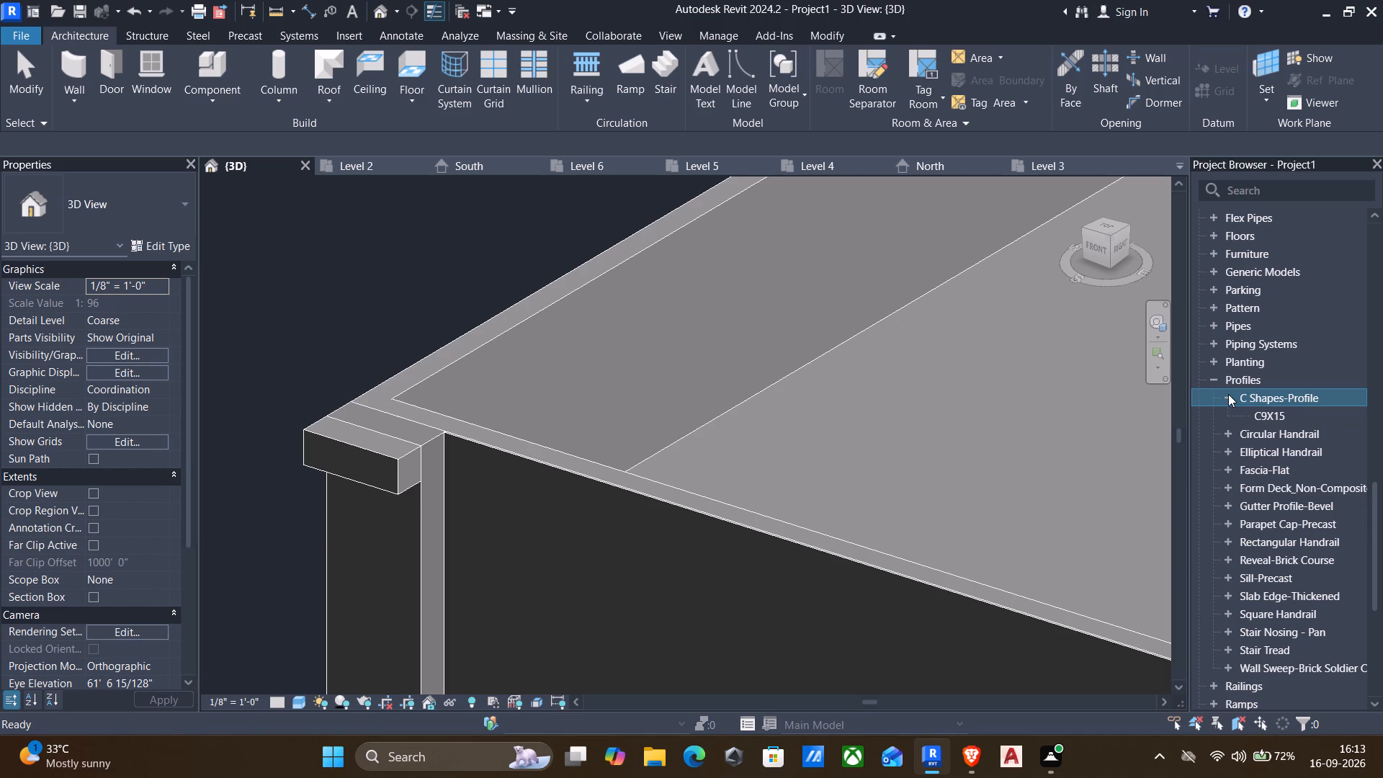
{"action": "left_click", "coordinate": [1228, 394]}
{"action": "left_click", "coordinate": [1225, 415]}
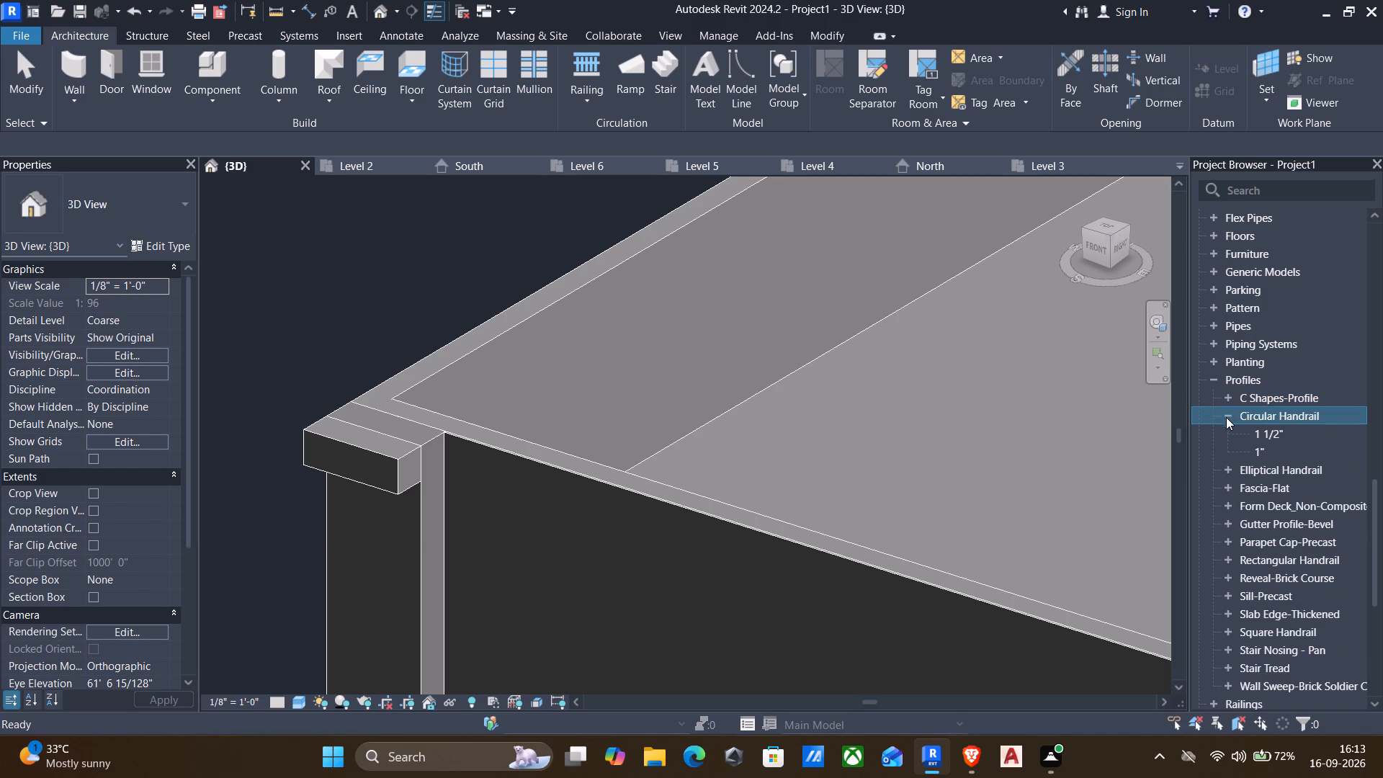
{"action": "left_click", "coordinate": [1228, 421]}
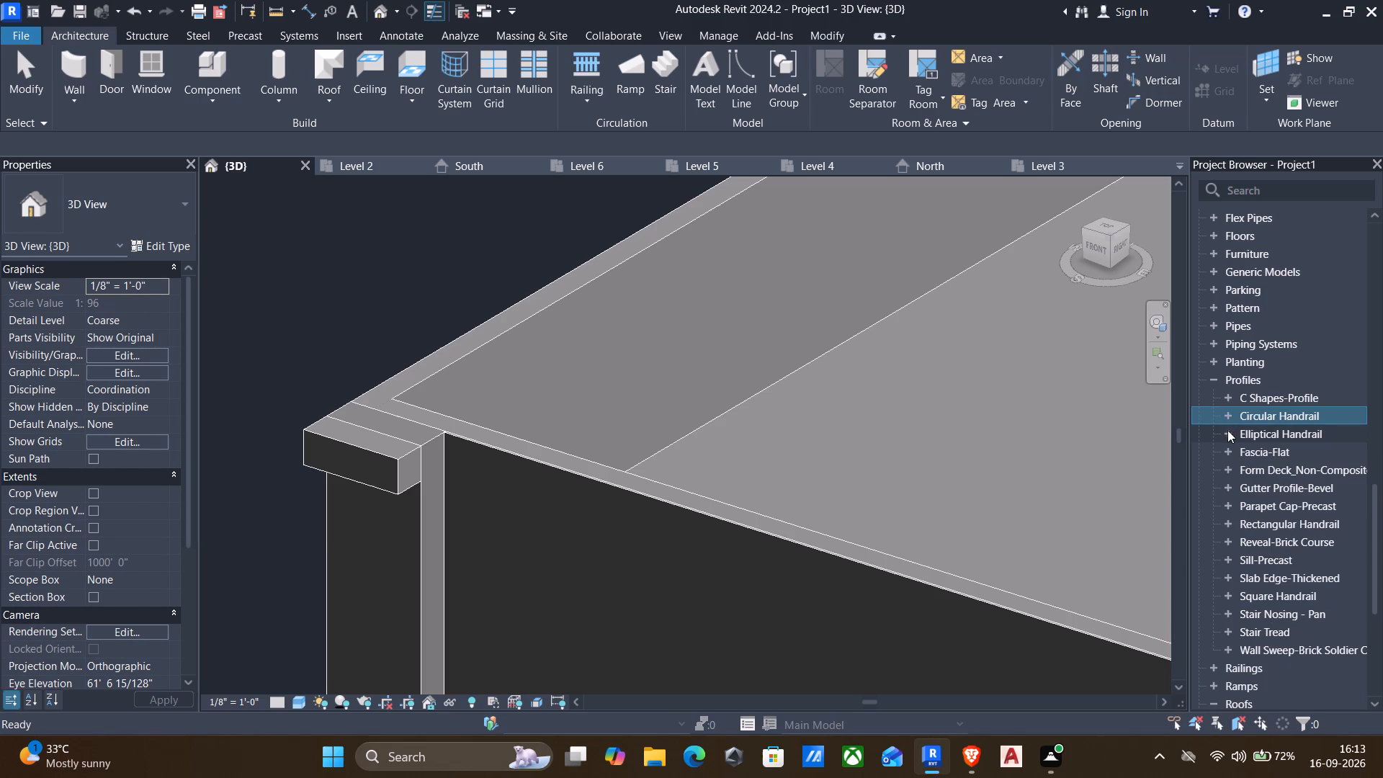
{"action": "left_click", "coordinate": [1227, 430]}
{"action": "left_click", "coordinate": [1227, 430]}
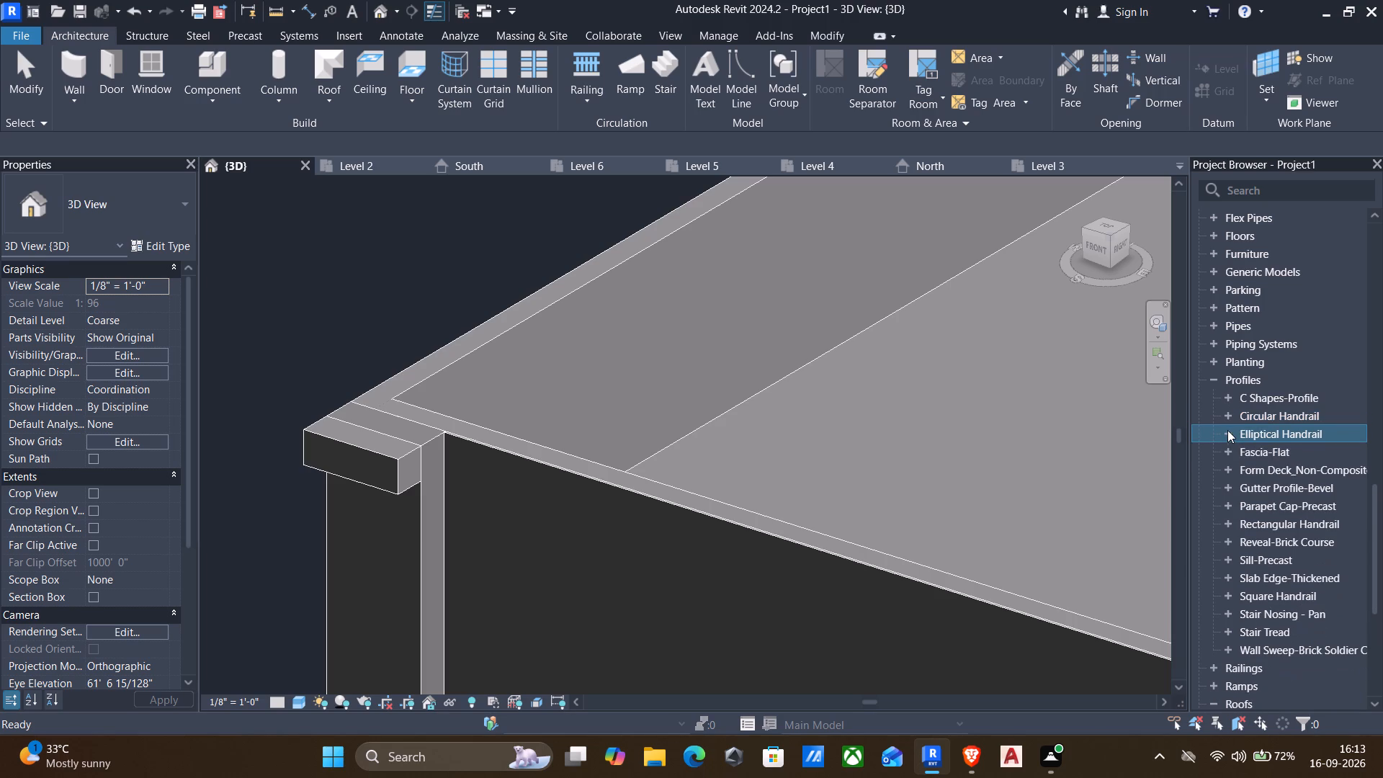
{"action": "left_click", "coordinate": [1226, 447]}
{"action": "left_click", "coordinate": [1226, 447]}
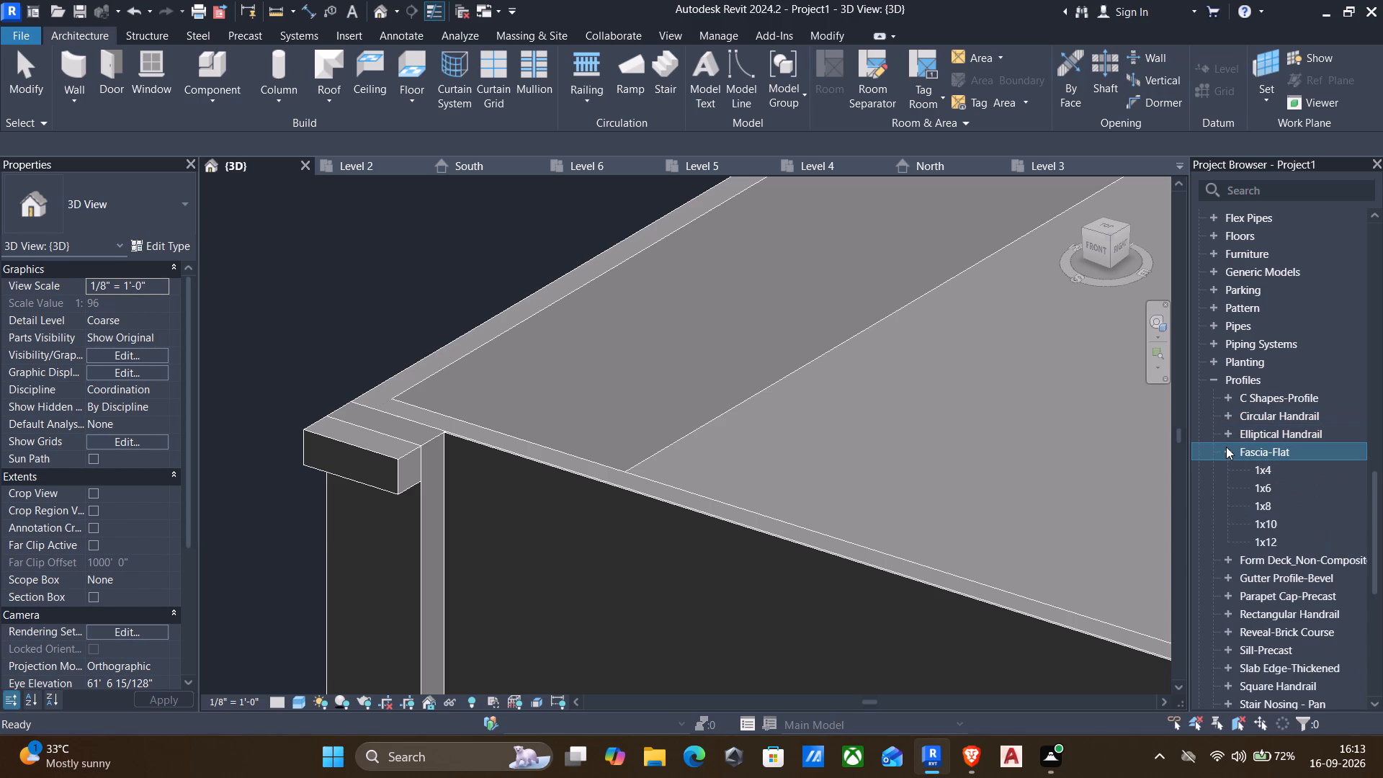
{"action": "left_click", "coordinate": [1226, 465]}
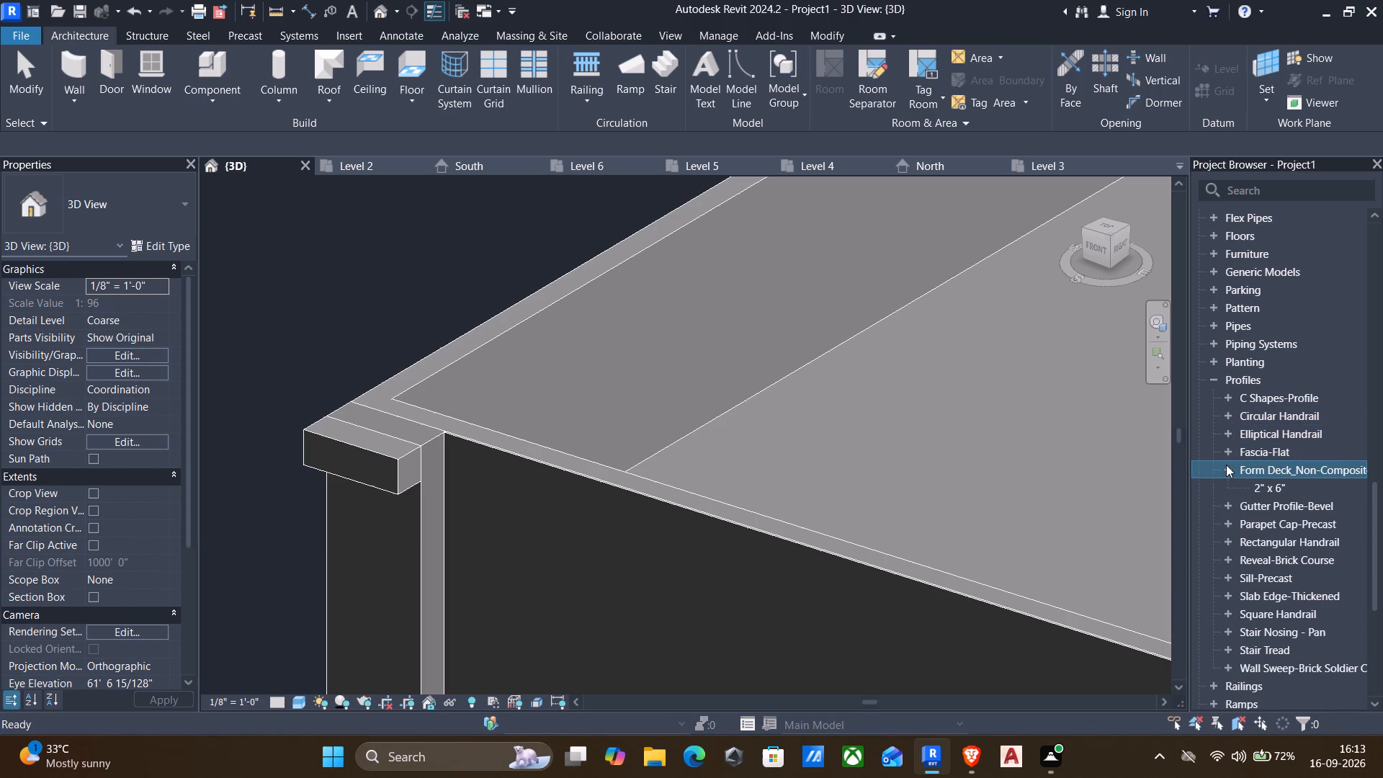
{"action": "left_click", "coordinate": [1226, 465]}
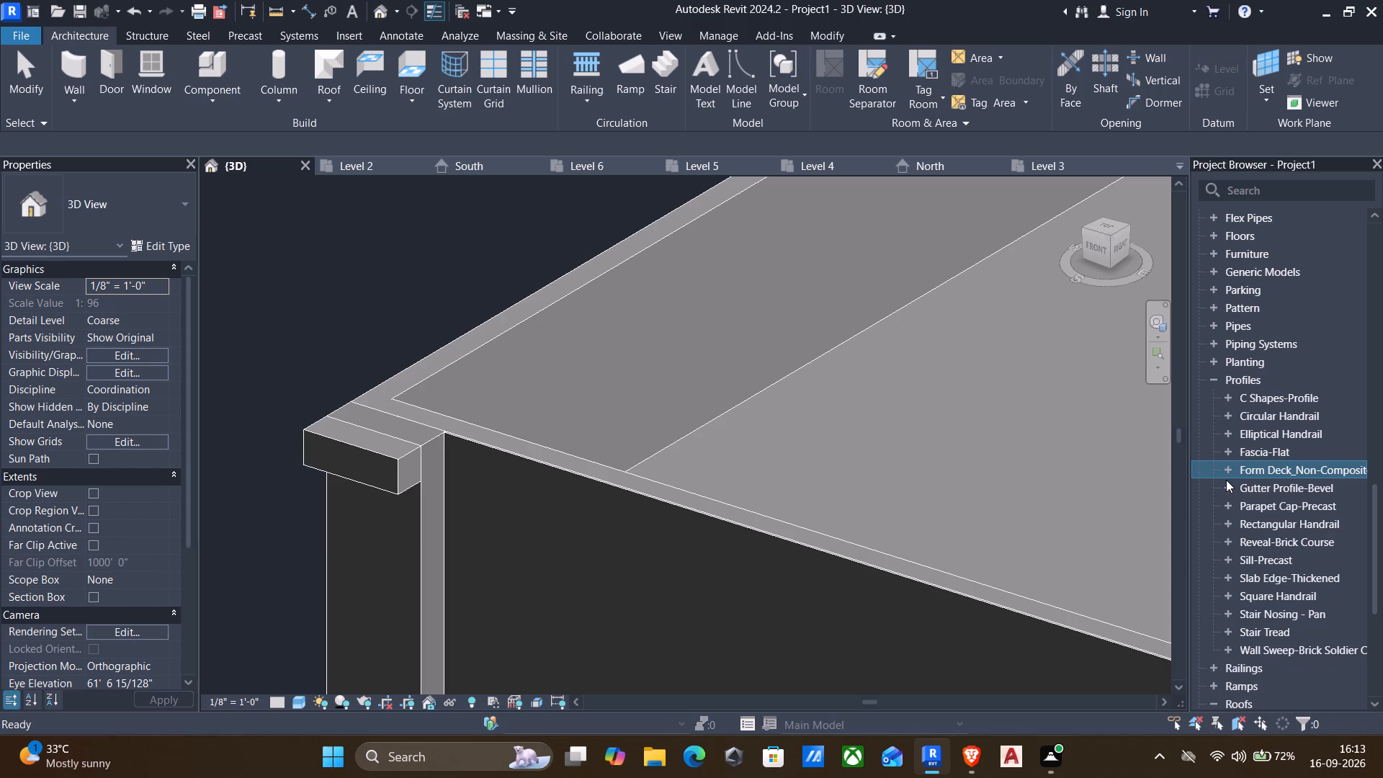
{"action": "left_click", "coordinate": [1227, 485]}
{"action": "left_click", "coordinate": [1227, 485]}
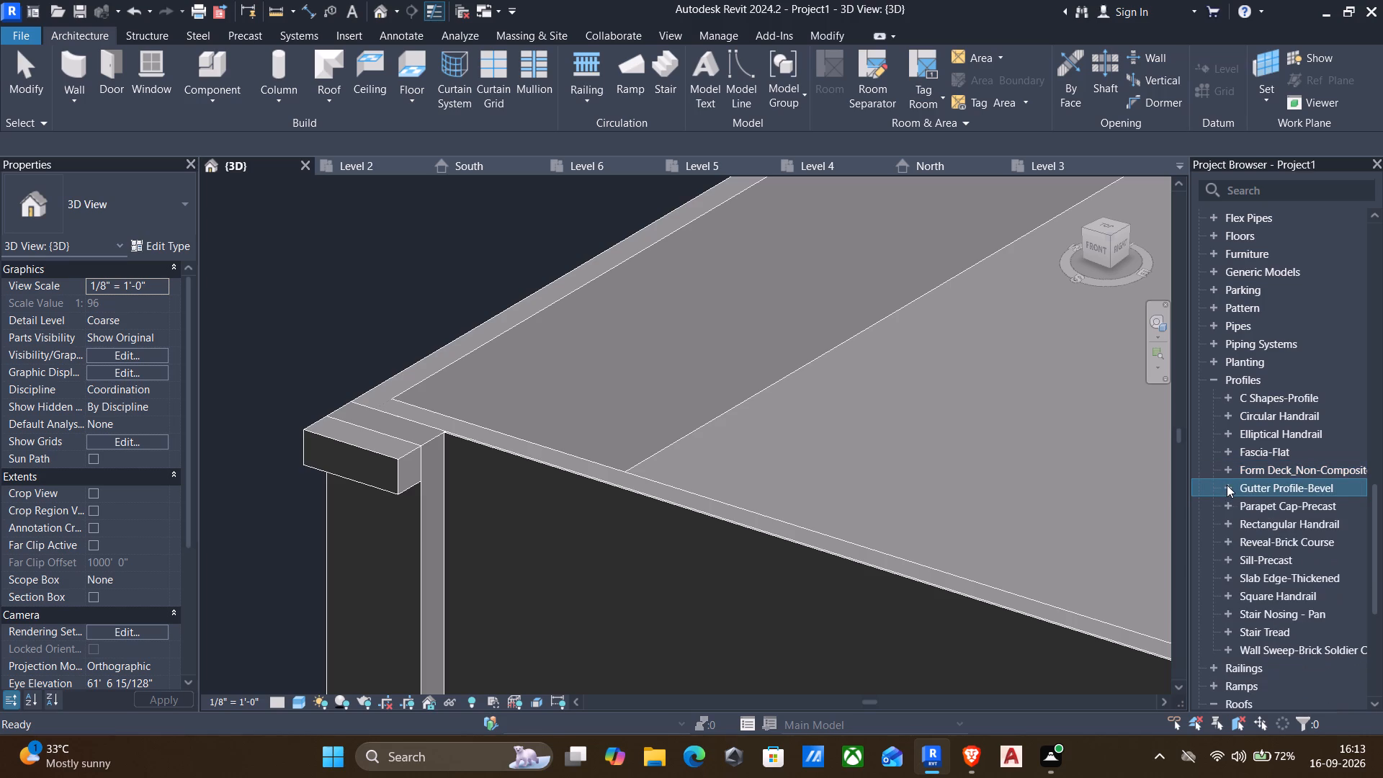
{"action": "left_click", "coordinate": [1227, 500]}
{"action": "left_click", "coordinate": [1227, 500]}
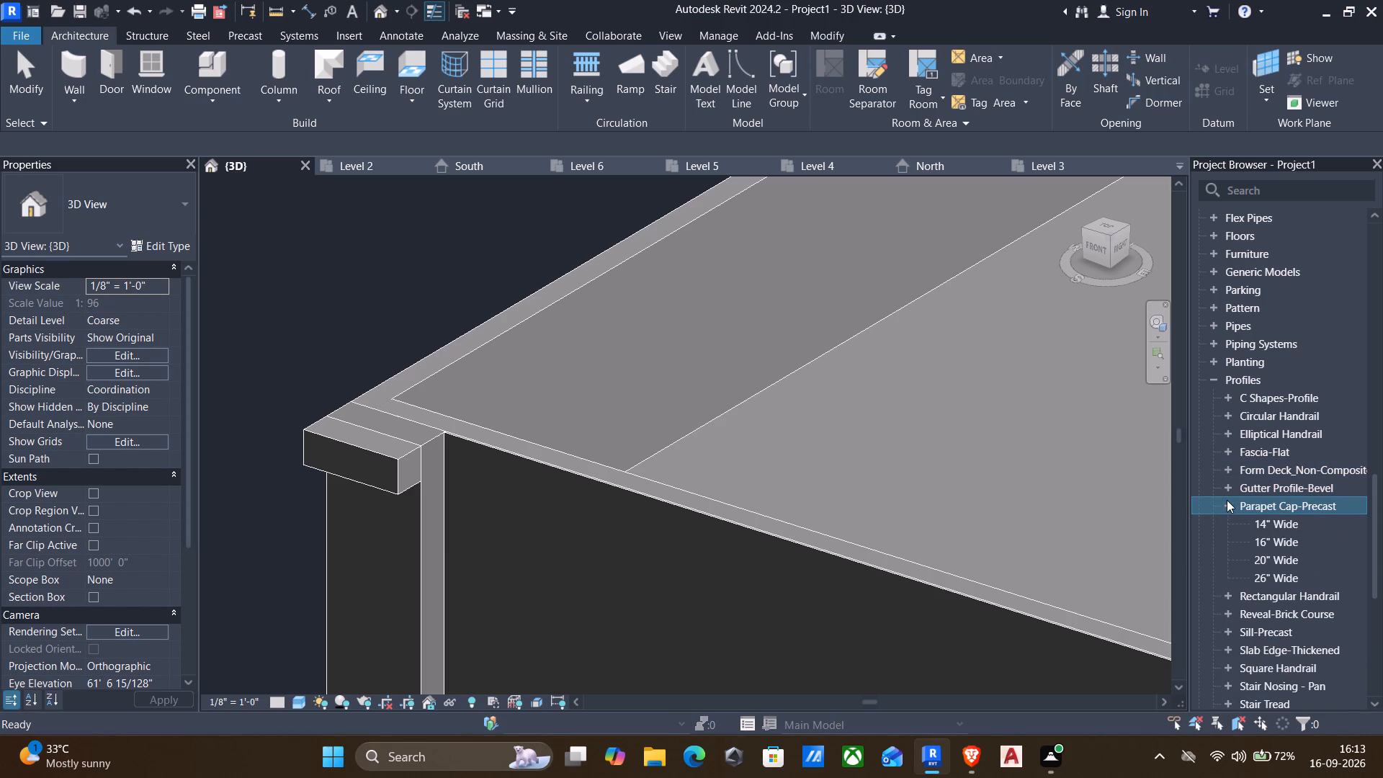
{"action": "left_click", "coordinate": [1227, 519]}
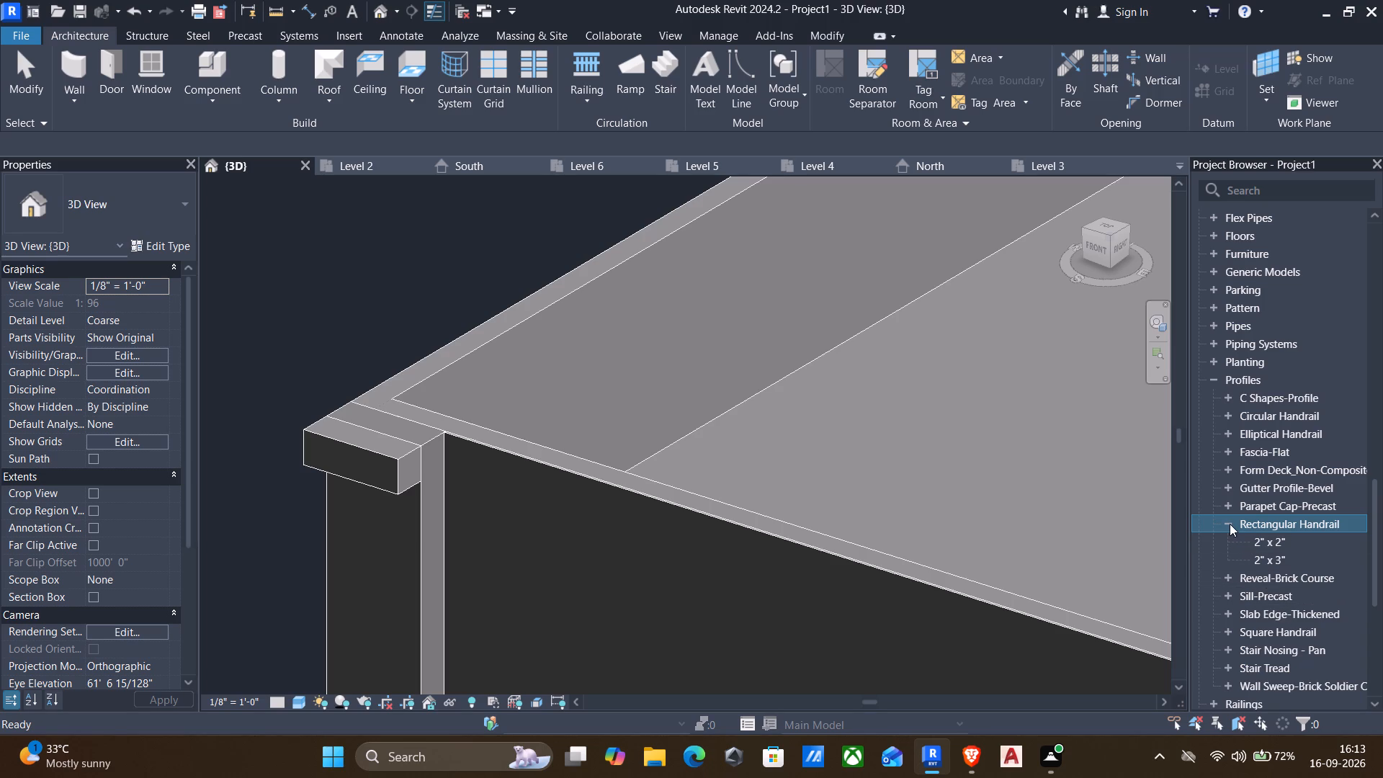
{"action": "left_click", "coordinate": [1230, 524]}
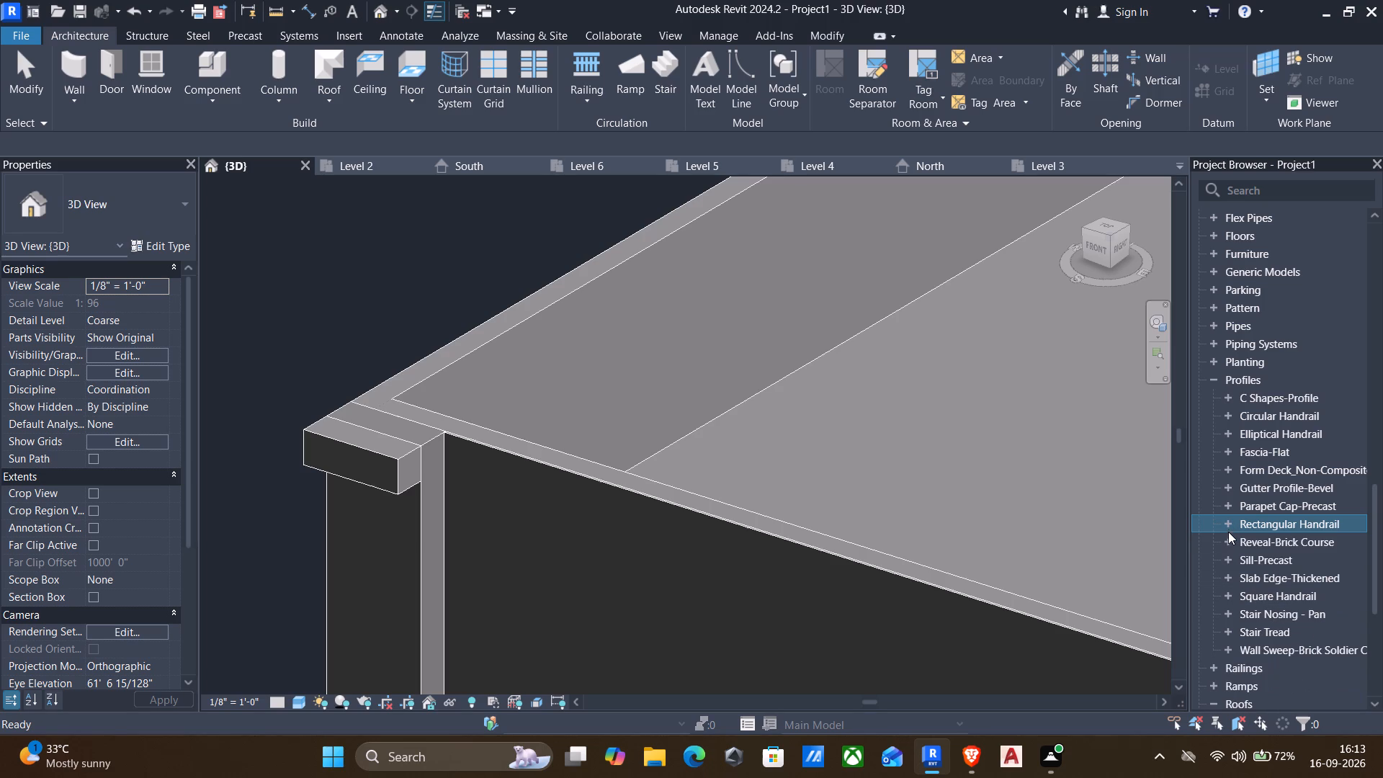
{"action": "left_click", "coordinate": [1227, 537]}
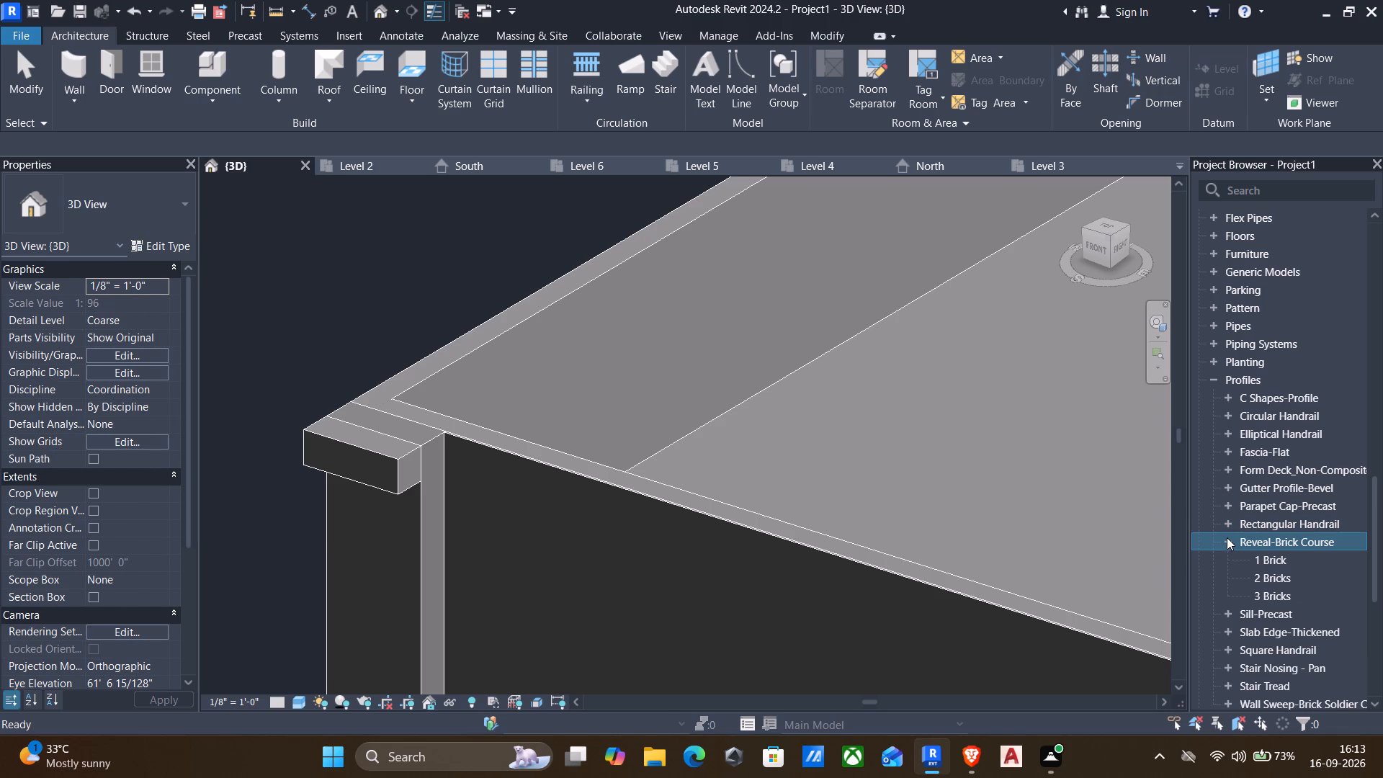
{"action": "left_click", "coordinate": [1227, 537]}
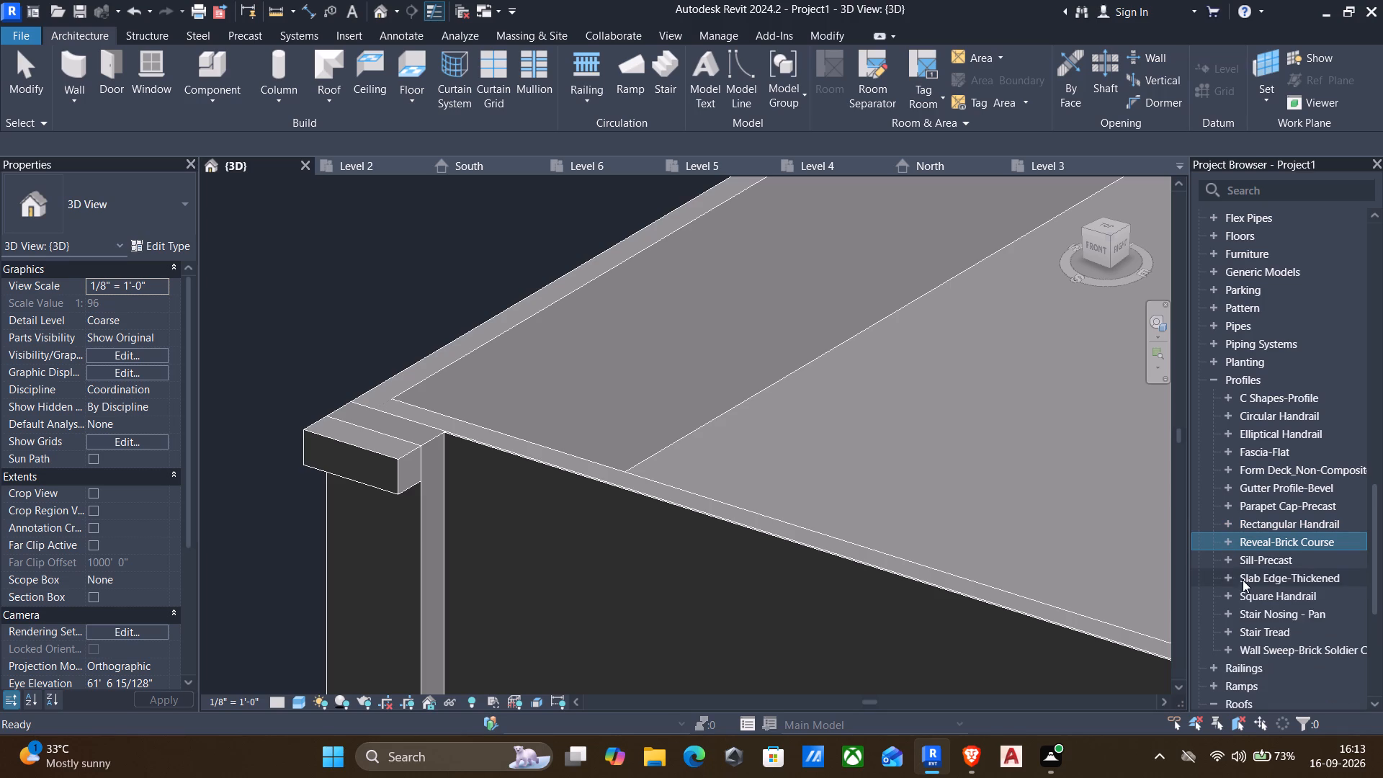
{"action": "scroll", "coordinate": [1244, 612], "scroll_direction": "down", "scroll_amount": 4}
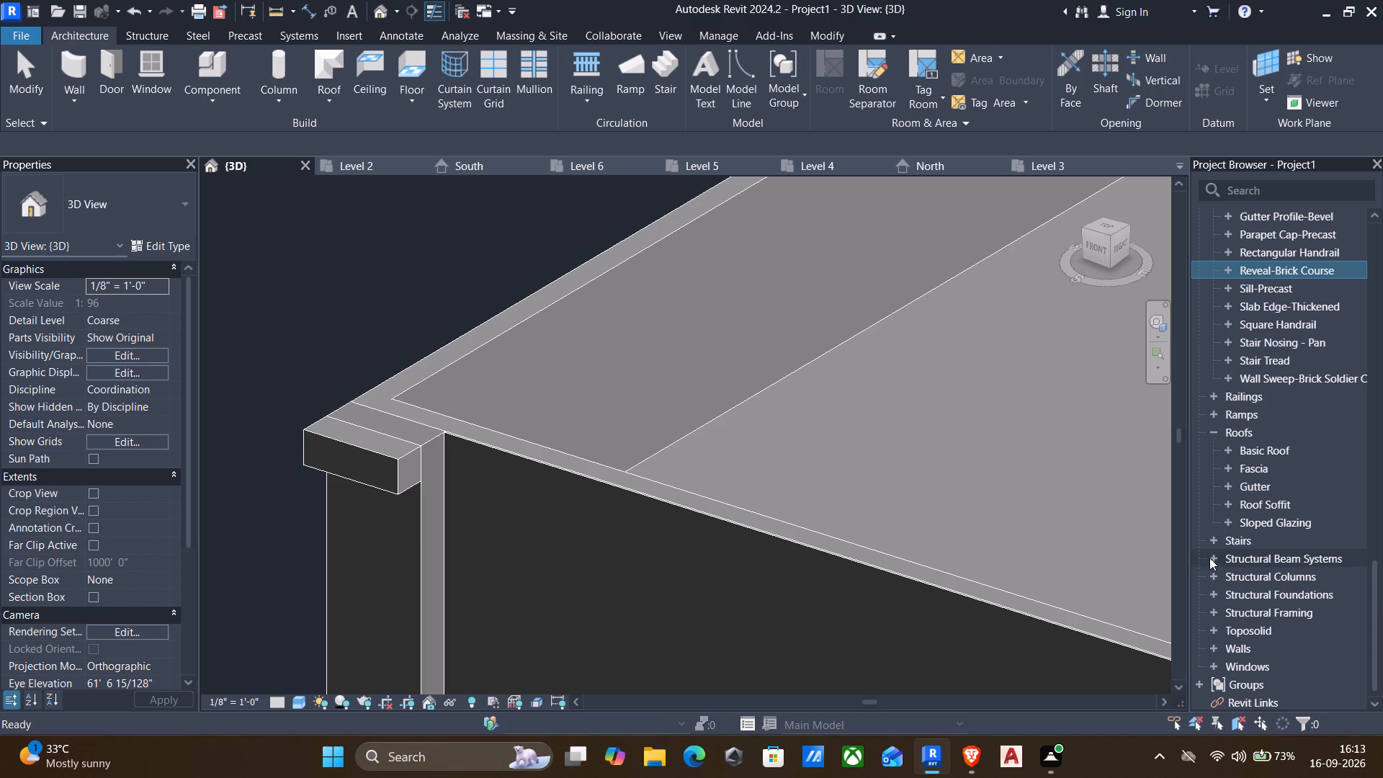
Search the project browser for "swee" and try to open the Wall Sweep-Brick Soldier Course profile family.
{"action": "left_click", "coordinate": [1238, 192]}
{"action": "type", "text": "sw"}
{"action": "type", "text": "ee"}
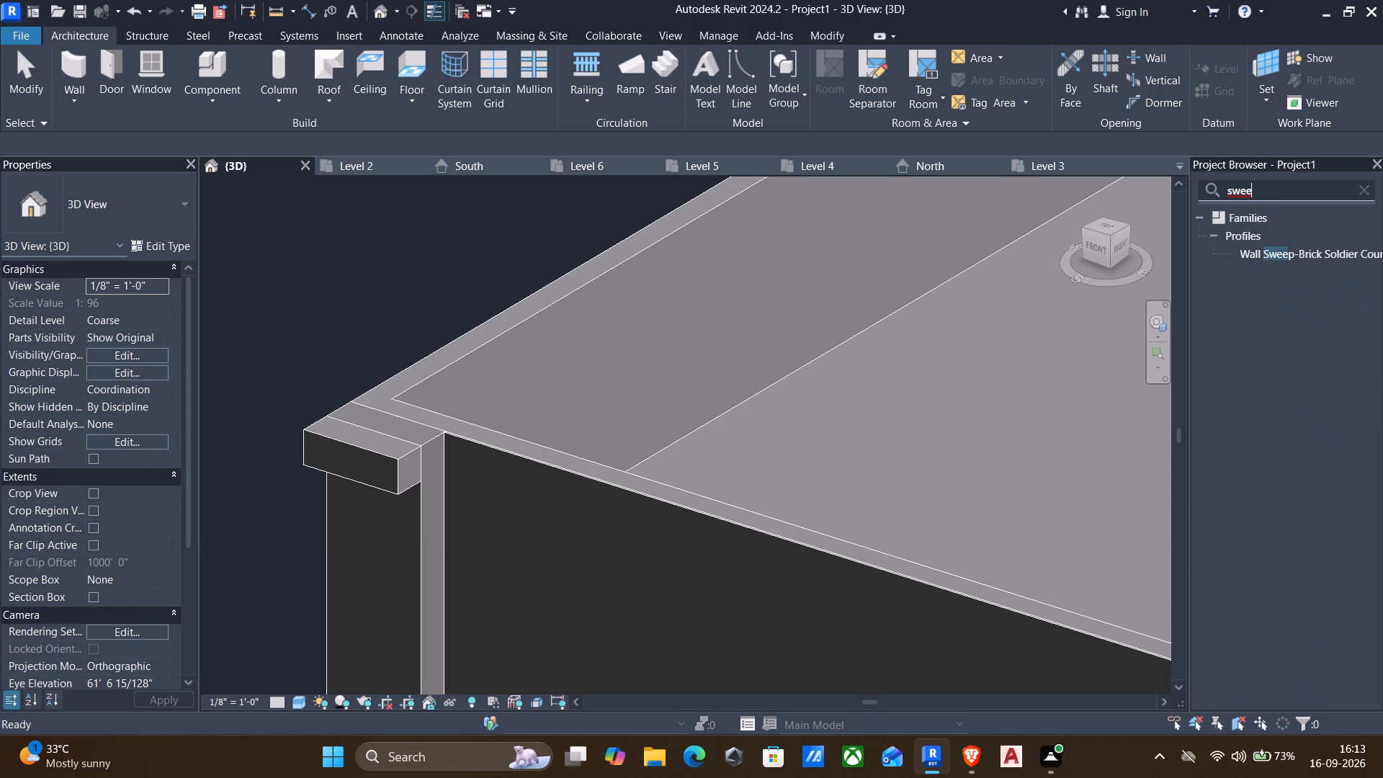
{"action": "double_click", "coordinate": [1256, 245]}
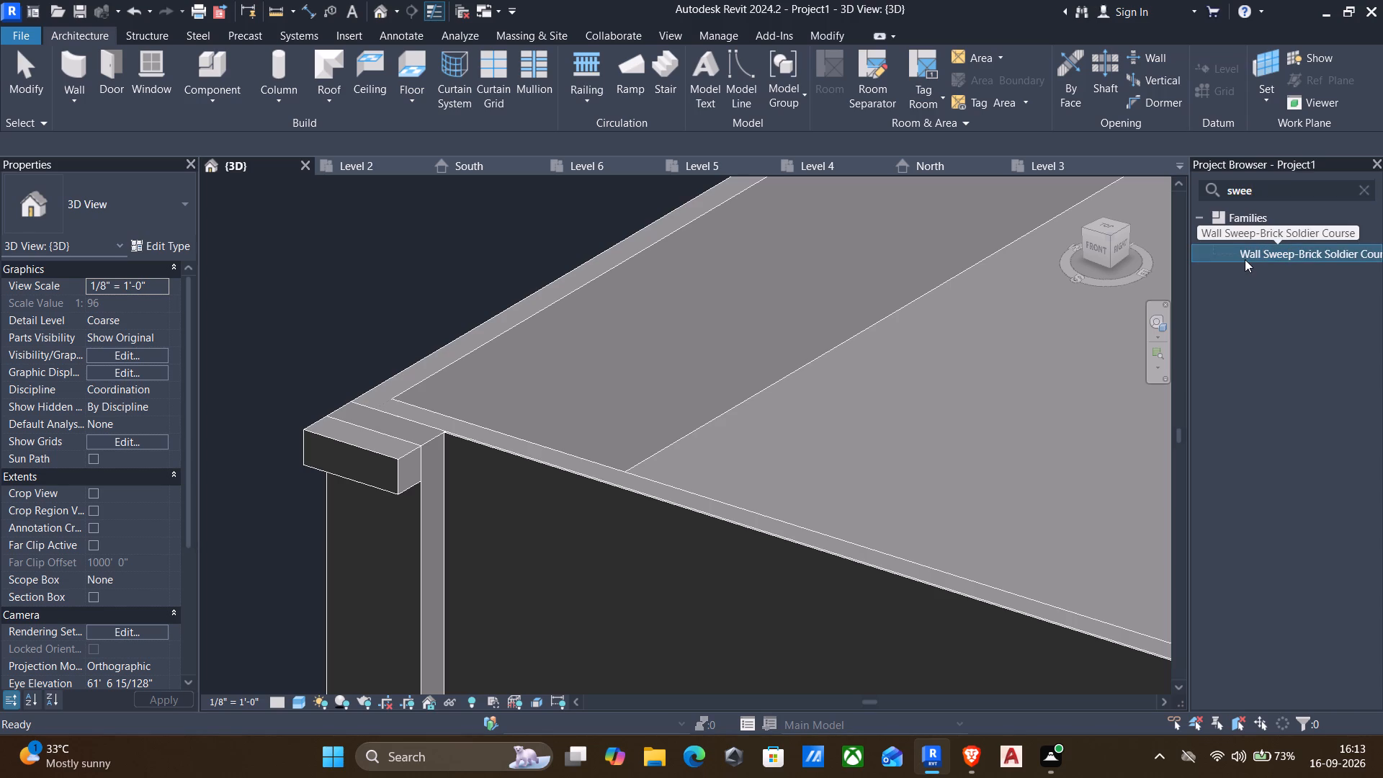
{"action": "double_click", "coordinate": [1255, 251]}
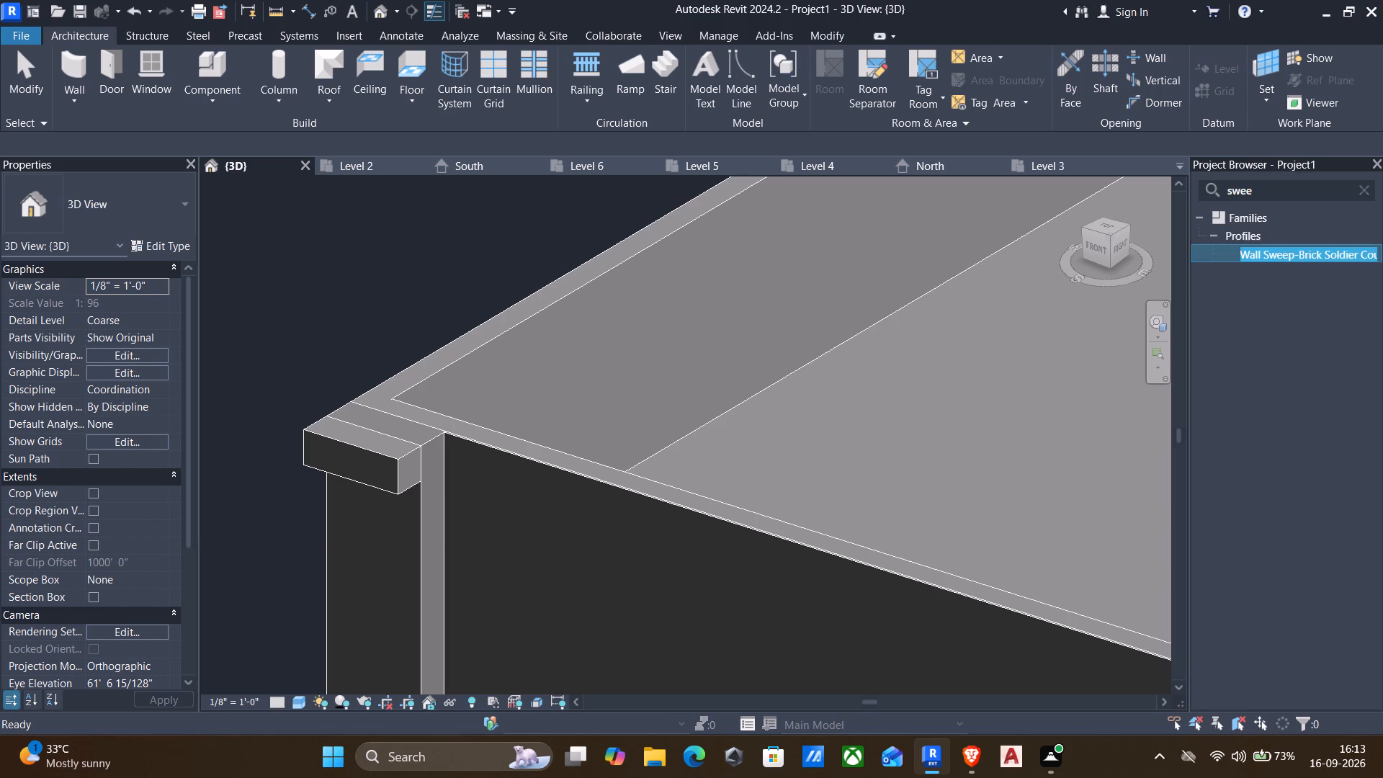
{"action": "left_click", "coordinate": [1232, 256]}
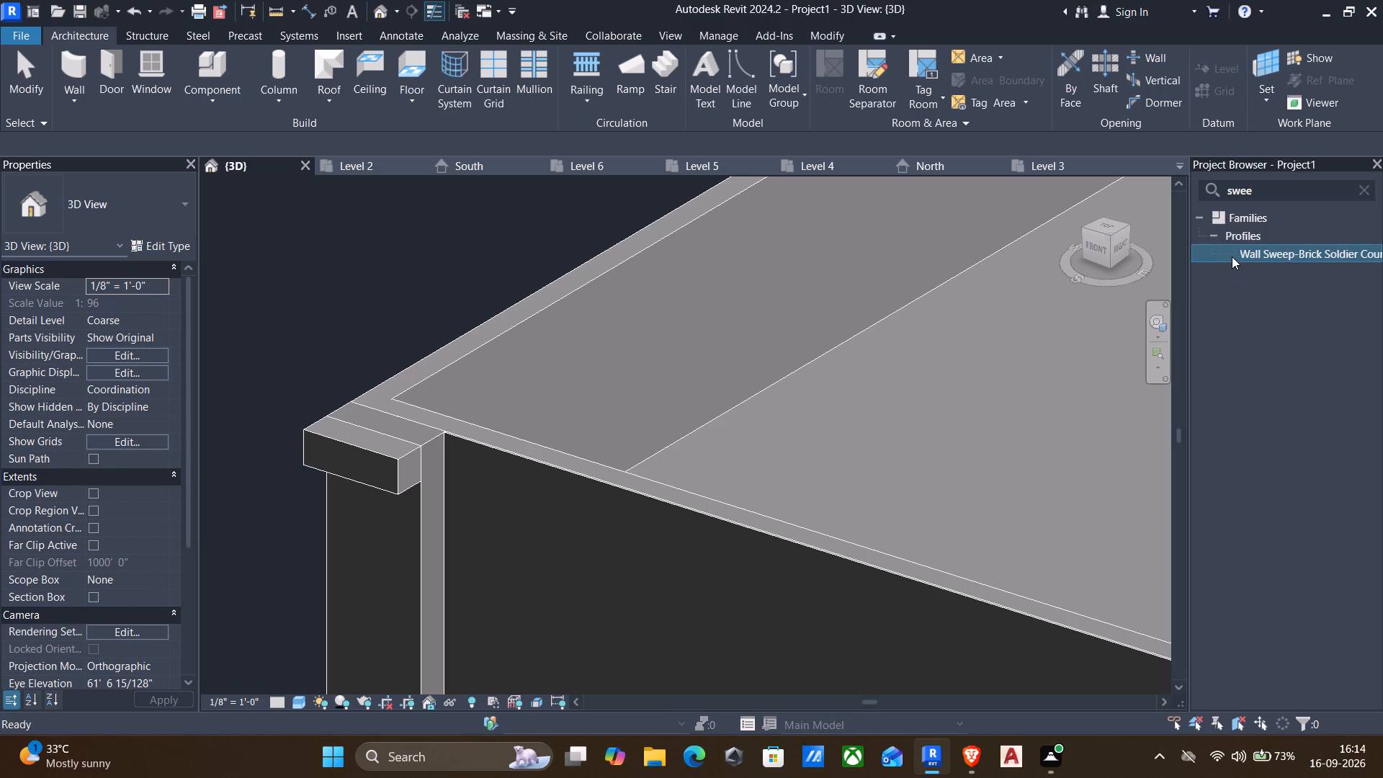
{"action": "triple_click", "coordinate": [1232, 256]}
{"action": "double_click", "coordinate": [1232, 256]}
{"action": "triple_click", "coordinate": [1232, 256]}
{"action": "double_click", "coordinate": [1318, 259]}
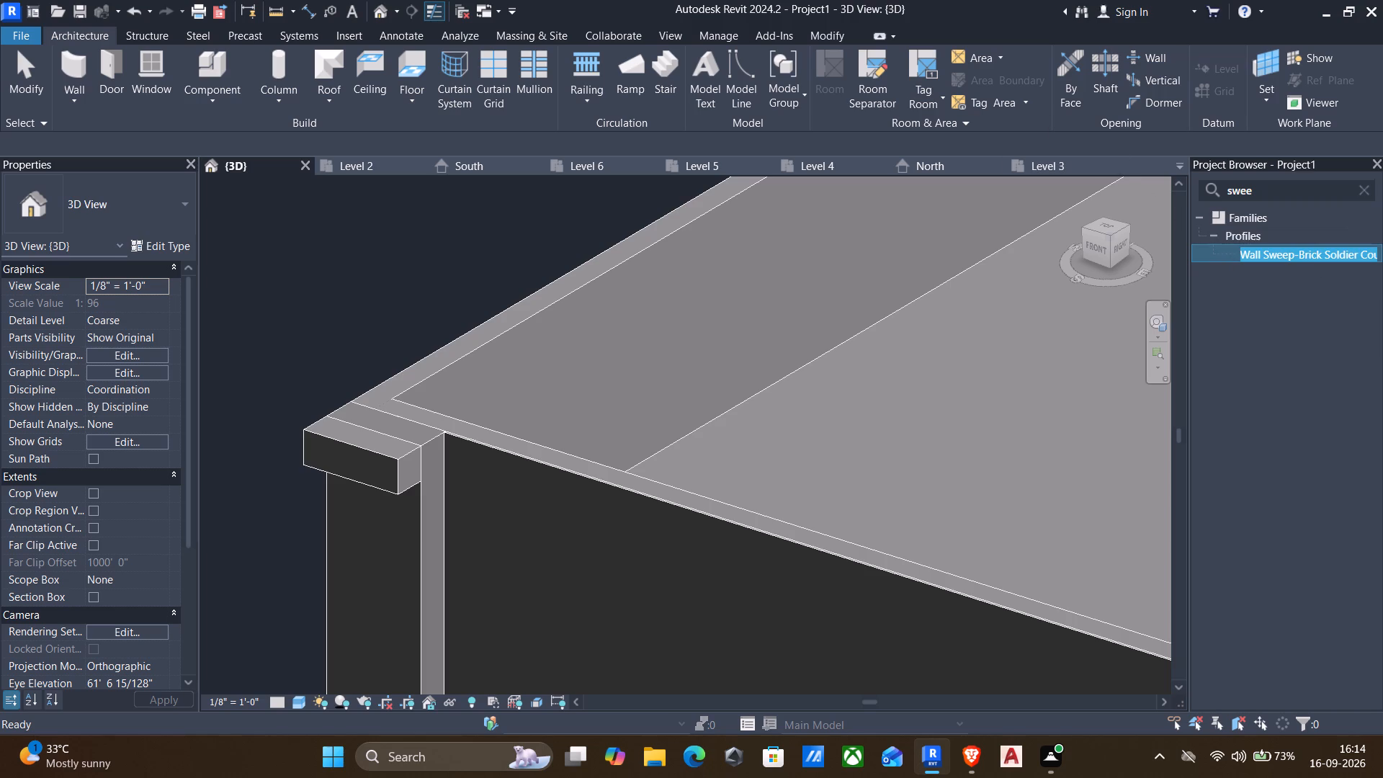
{"action": "key", "text": "BackSpace"}
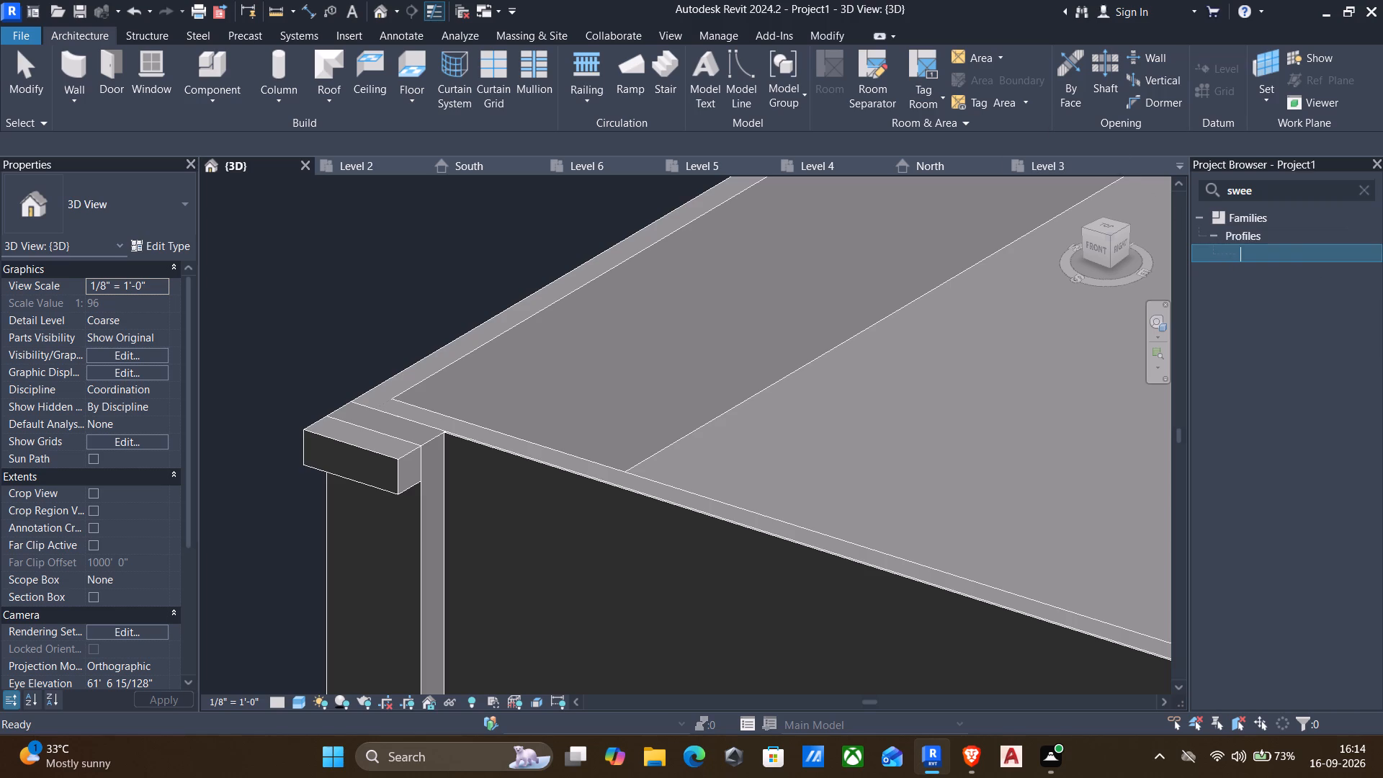
{"action": "key", "text": "ctrl+z"}
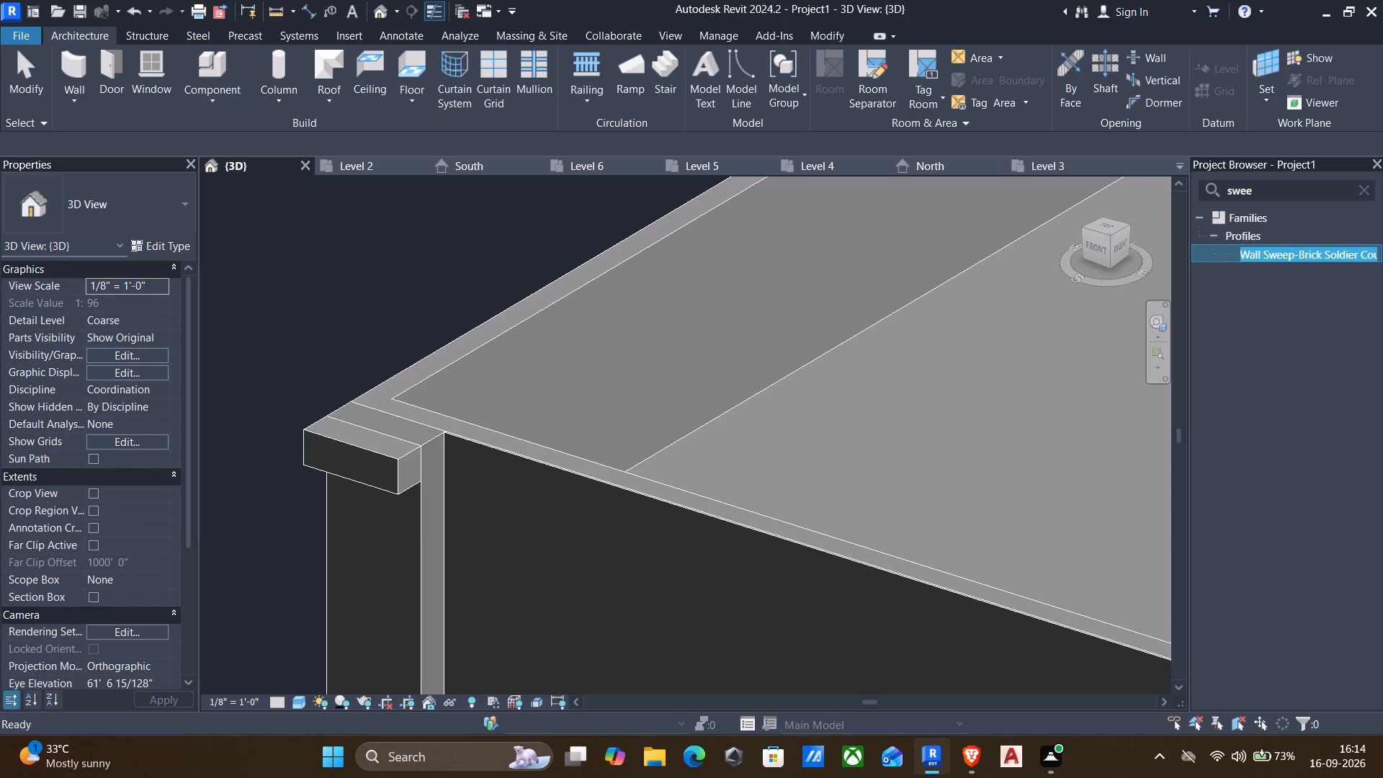
{"action": "left_click", "coordinate": [1288, 337]}
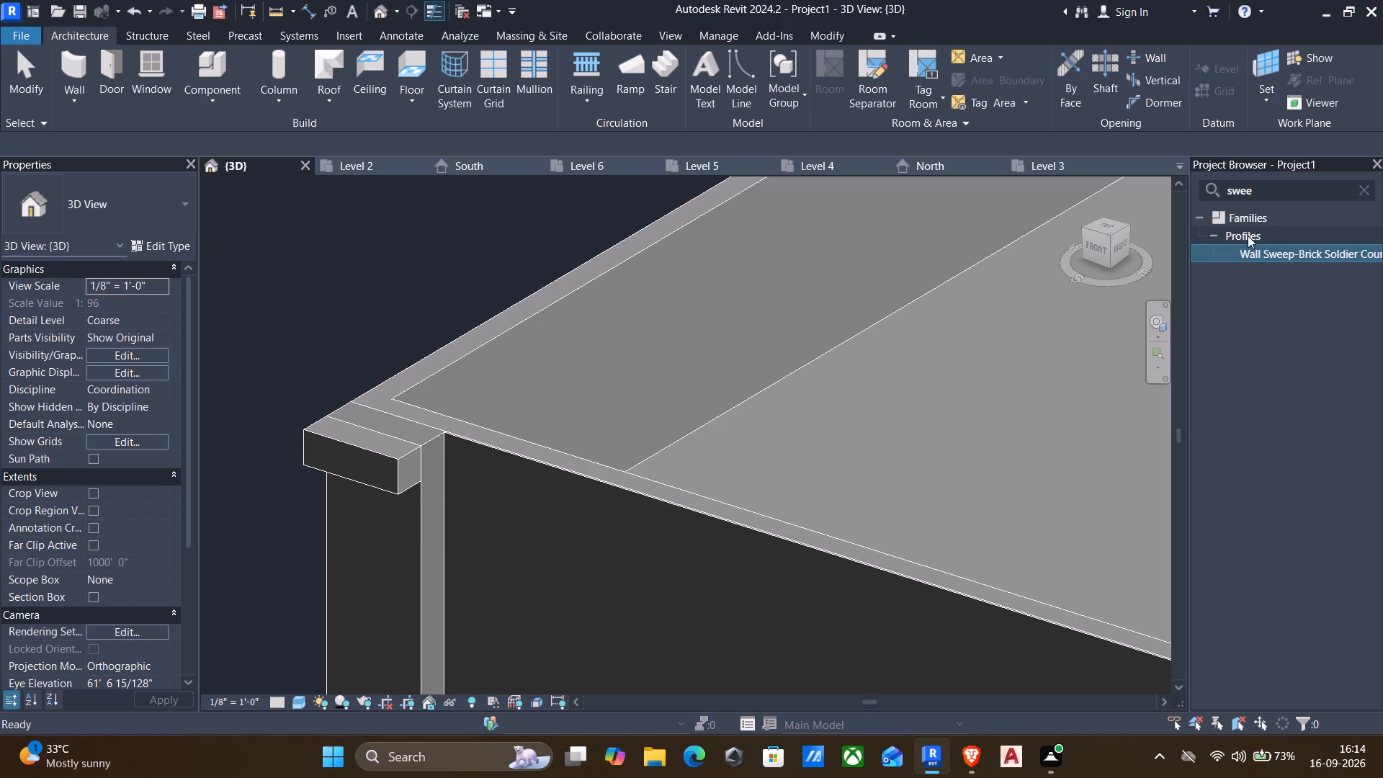
{"action": "double_click", "coordinate": [1251, 254]}
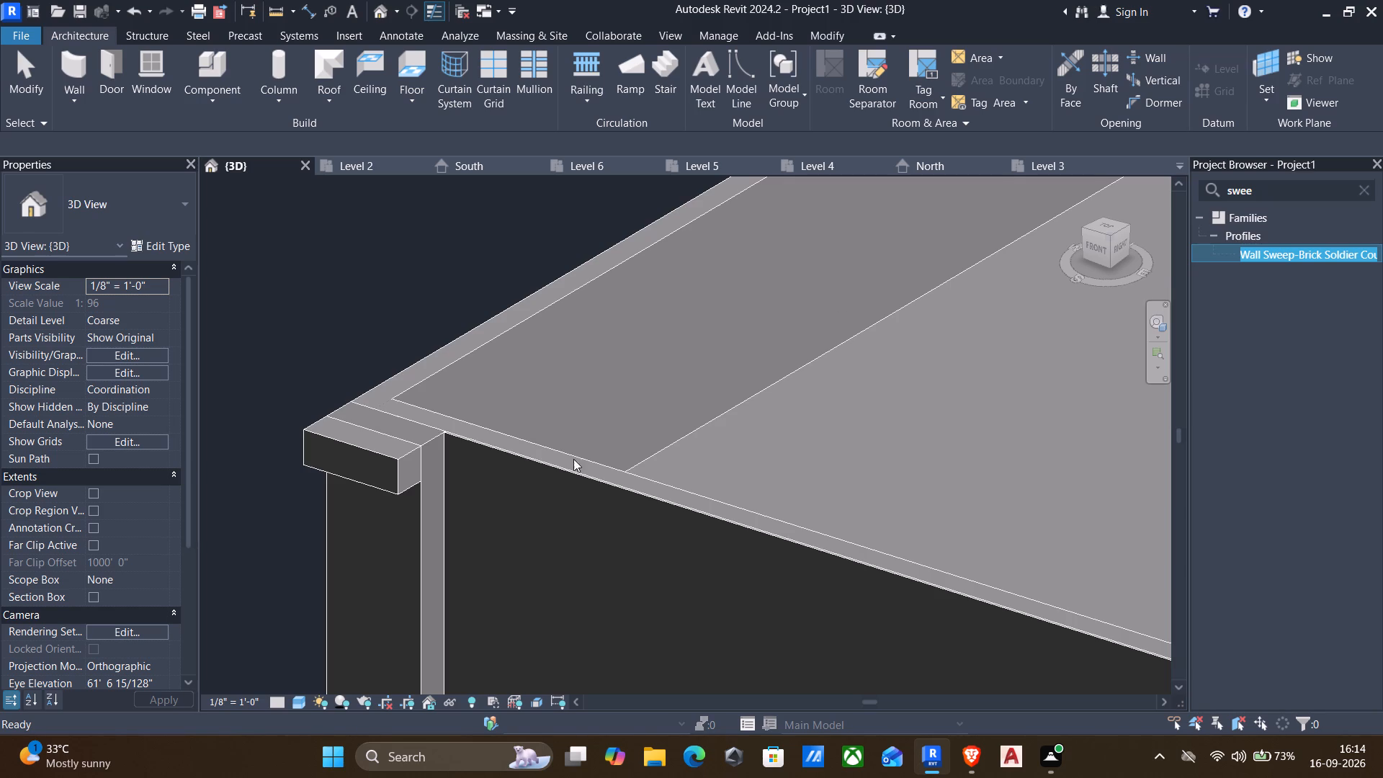
{"action": "left_click", "coordinate": [408, 461]}
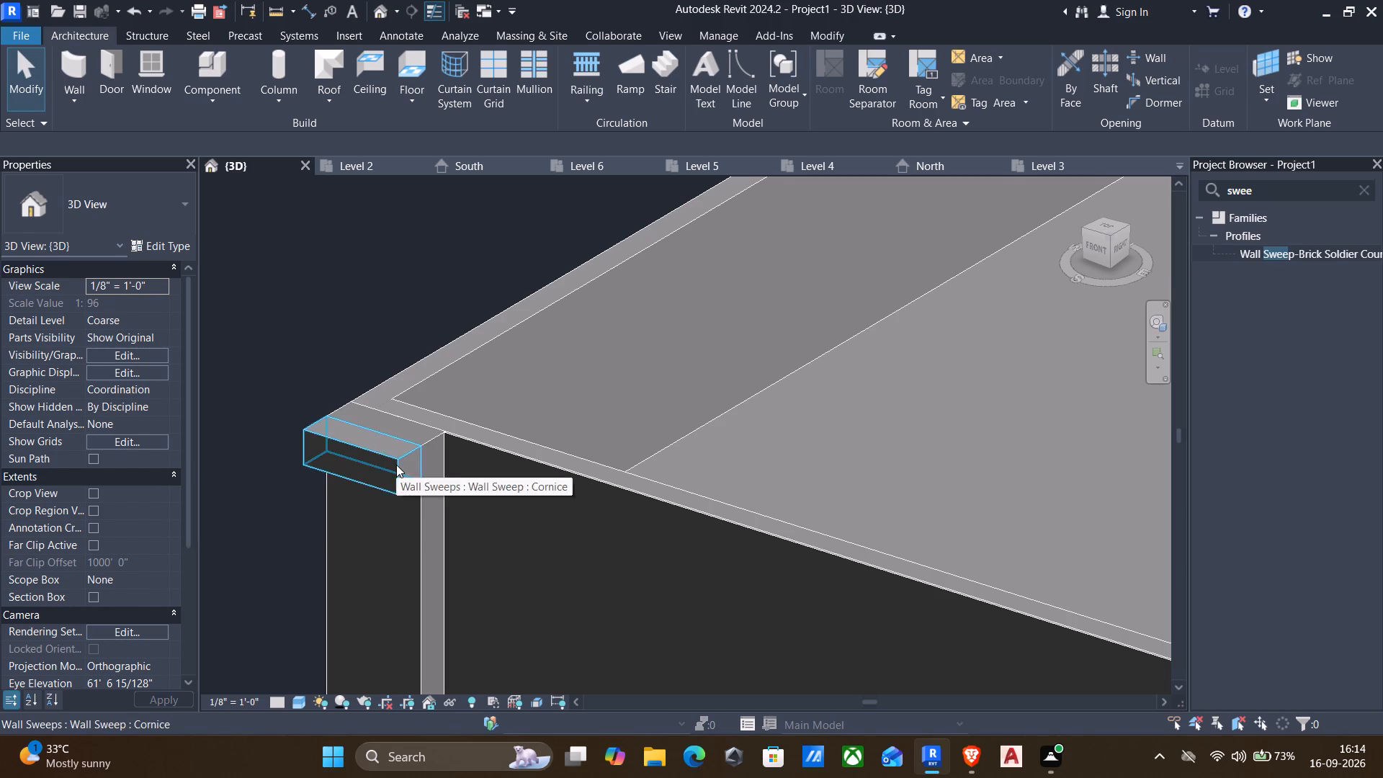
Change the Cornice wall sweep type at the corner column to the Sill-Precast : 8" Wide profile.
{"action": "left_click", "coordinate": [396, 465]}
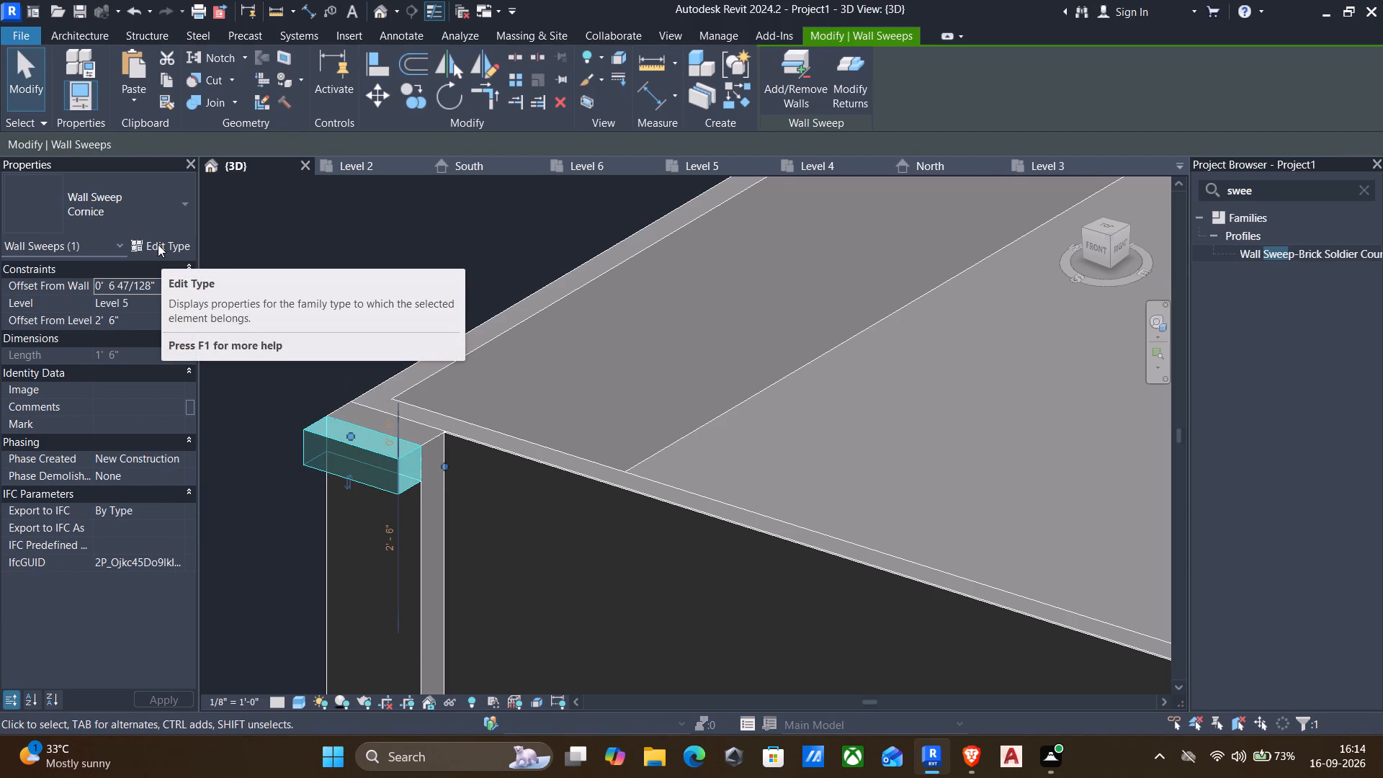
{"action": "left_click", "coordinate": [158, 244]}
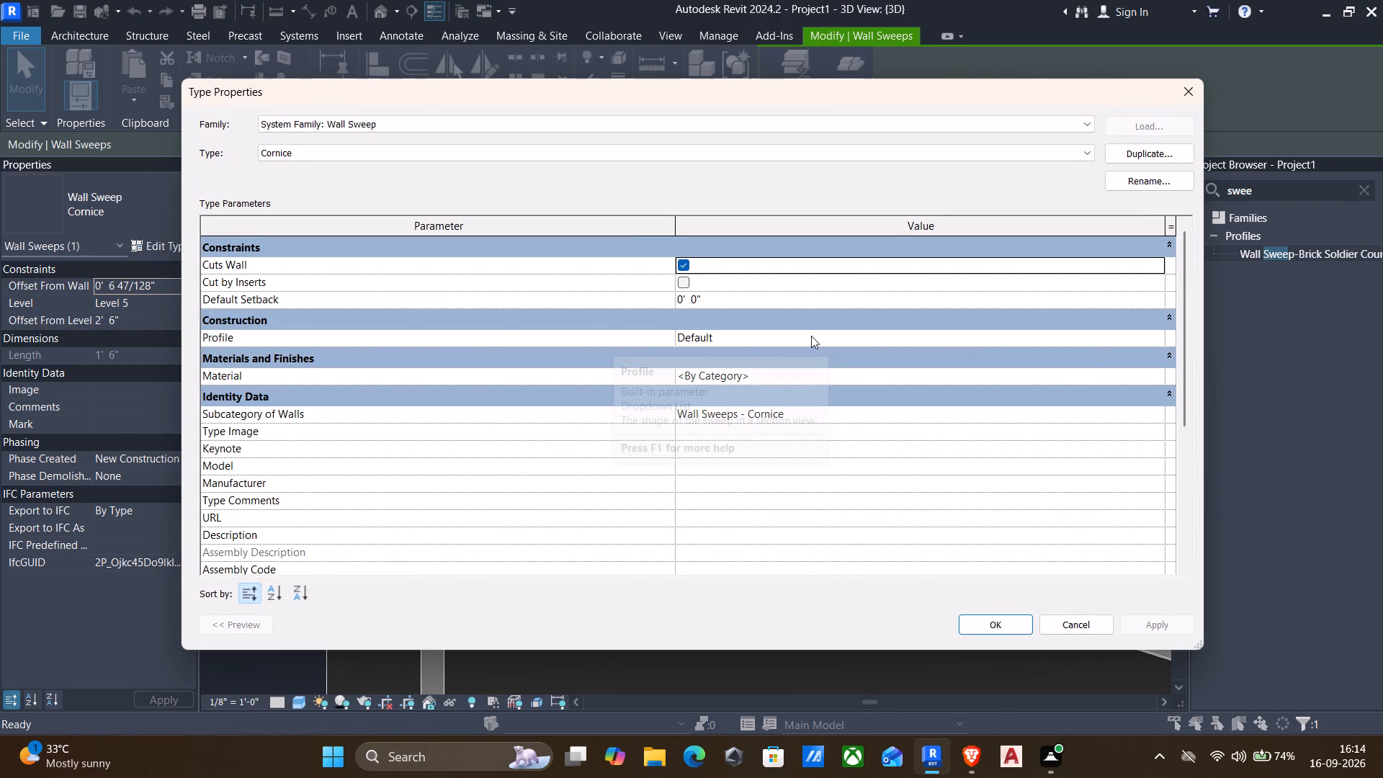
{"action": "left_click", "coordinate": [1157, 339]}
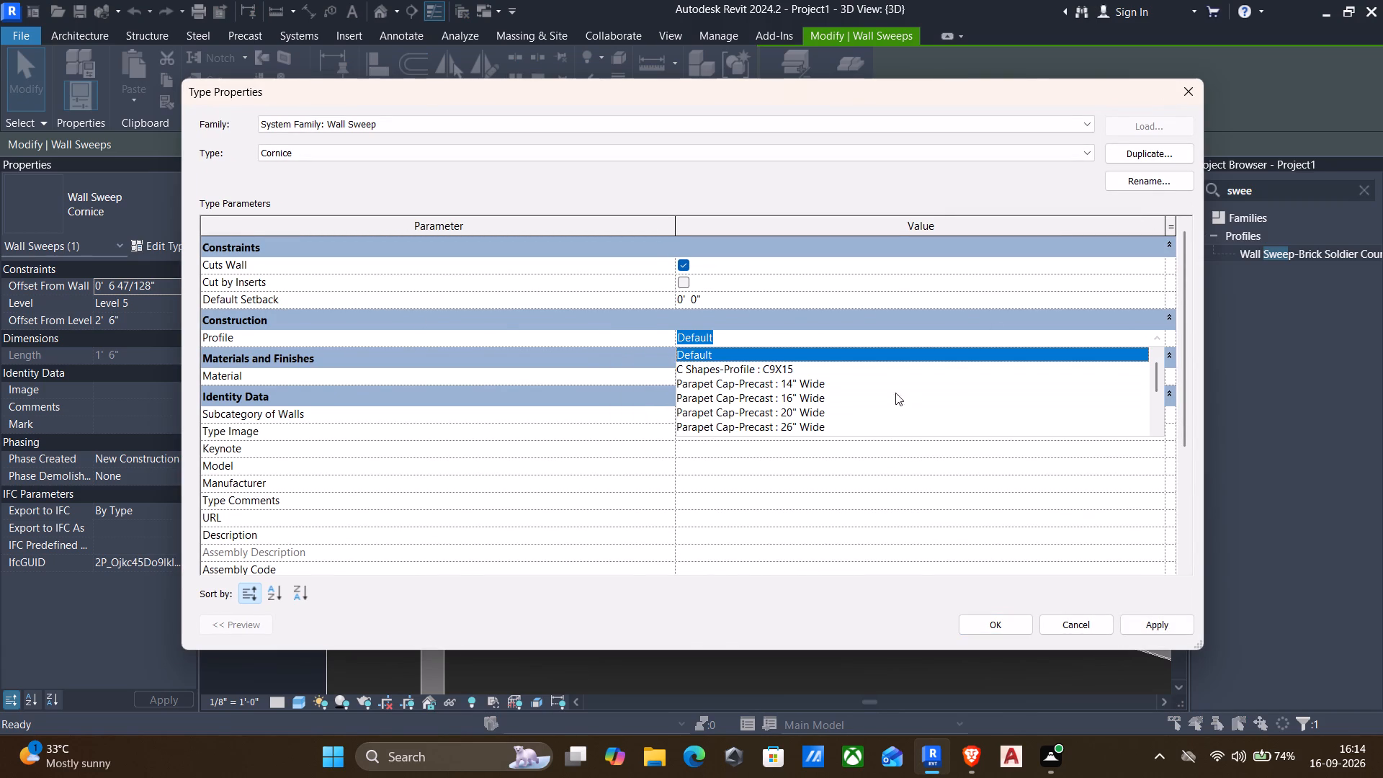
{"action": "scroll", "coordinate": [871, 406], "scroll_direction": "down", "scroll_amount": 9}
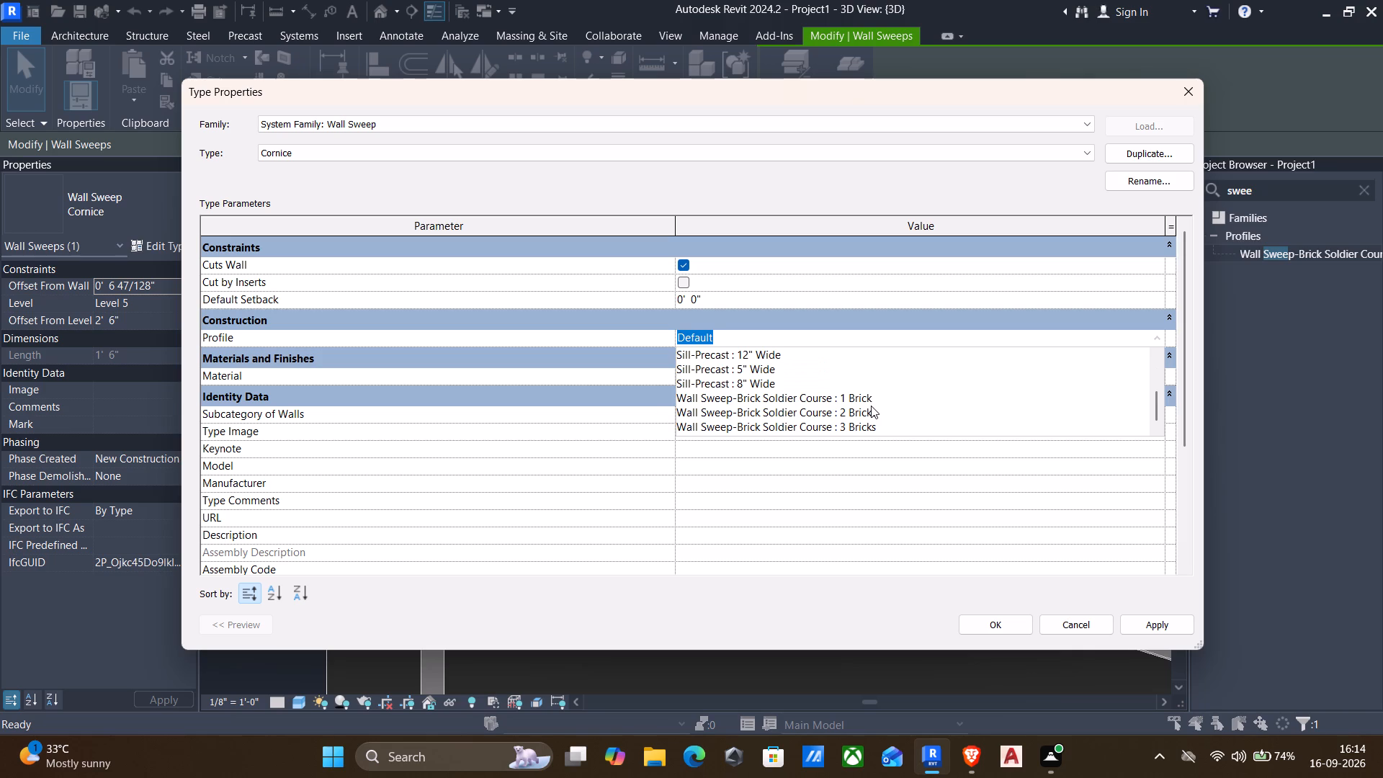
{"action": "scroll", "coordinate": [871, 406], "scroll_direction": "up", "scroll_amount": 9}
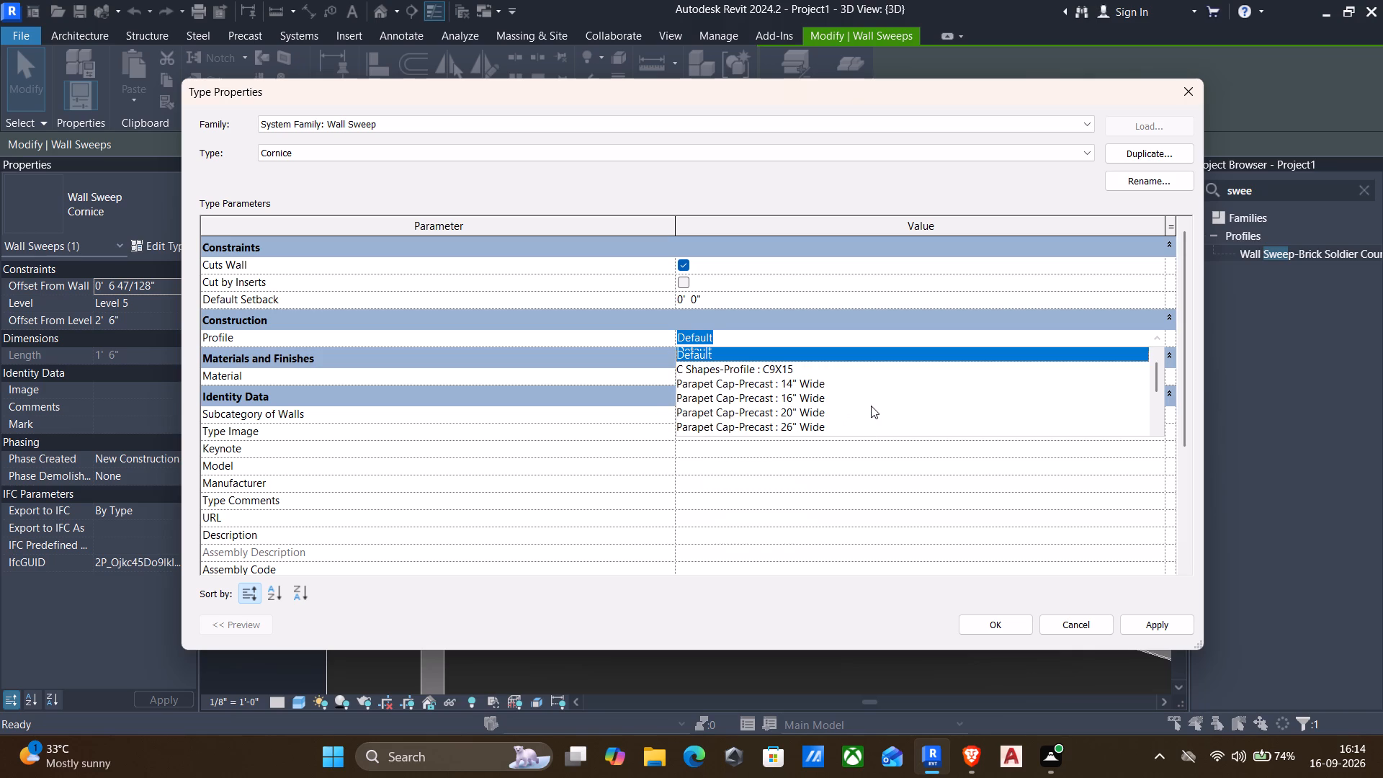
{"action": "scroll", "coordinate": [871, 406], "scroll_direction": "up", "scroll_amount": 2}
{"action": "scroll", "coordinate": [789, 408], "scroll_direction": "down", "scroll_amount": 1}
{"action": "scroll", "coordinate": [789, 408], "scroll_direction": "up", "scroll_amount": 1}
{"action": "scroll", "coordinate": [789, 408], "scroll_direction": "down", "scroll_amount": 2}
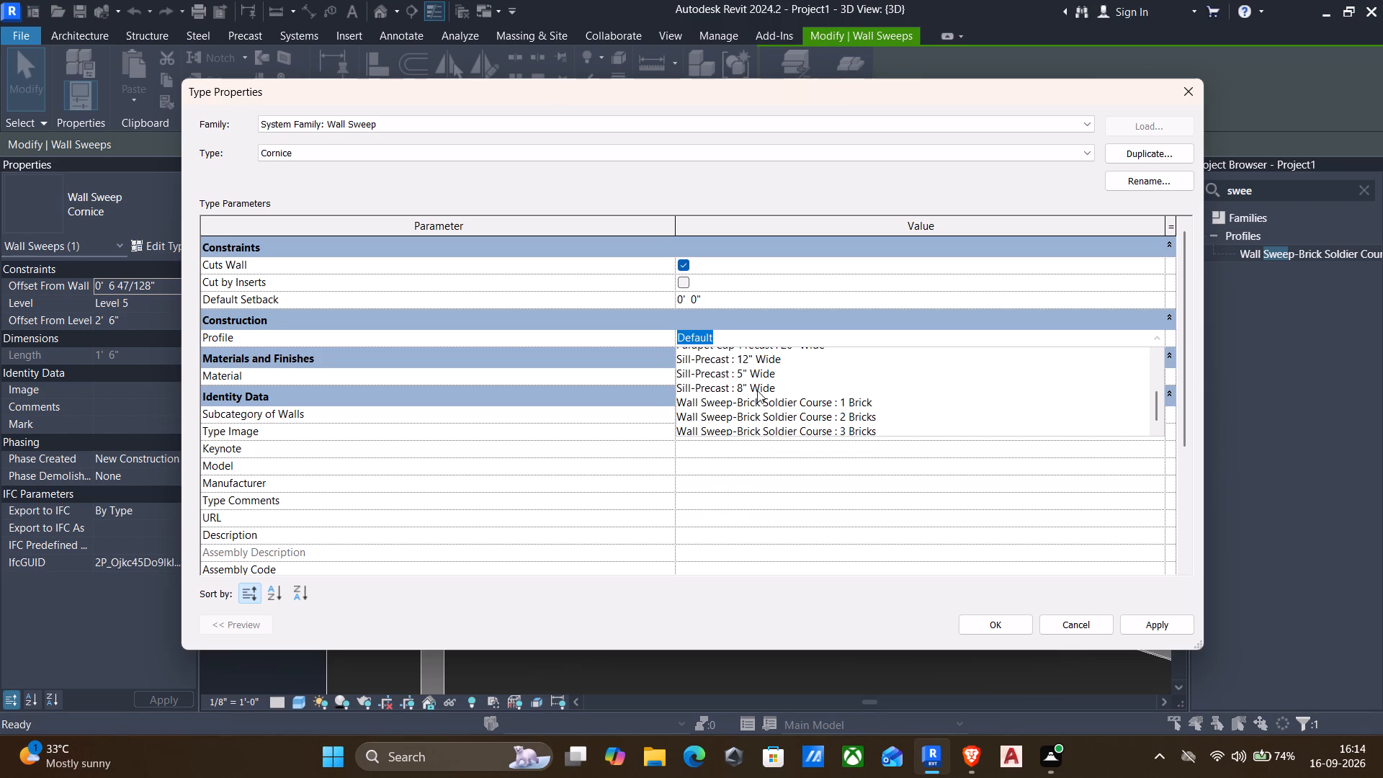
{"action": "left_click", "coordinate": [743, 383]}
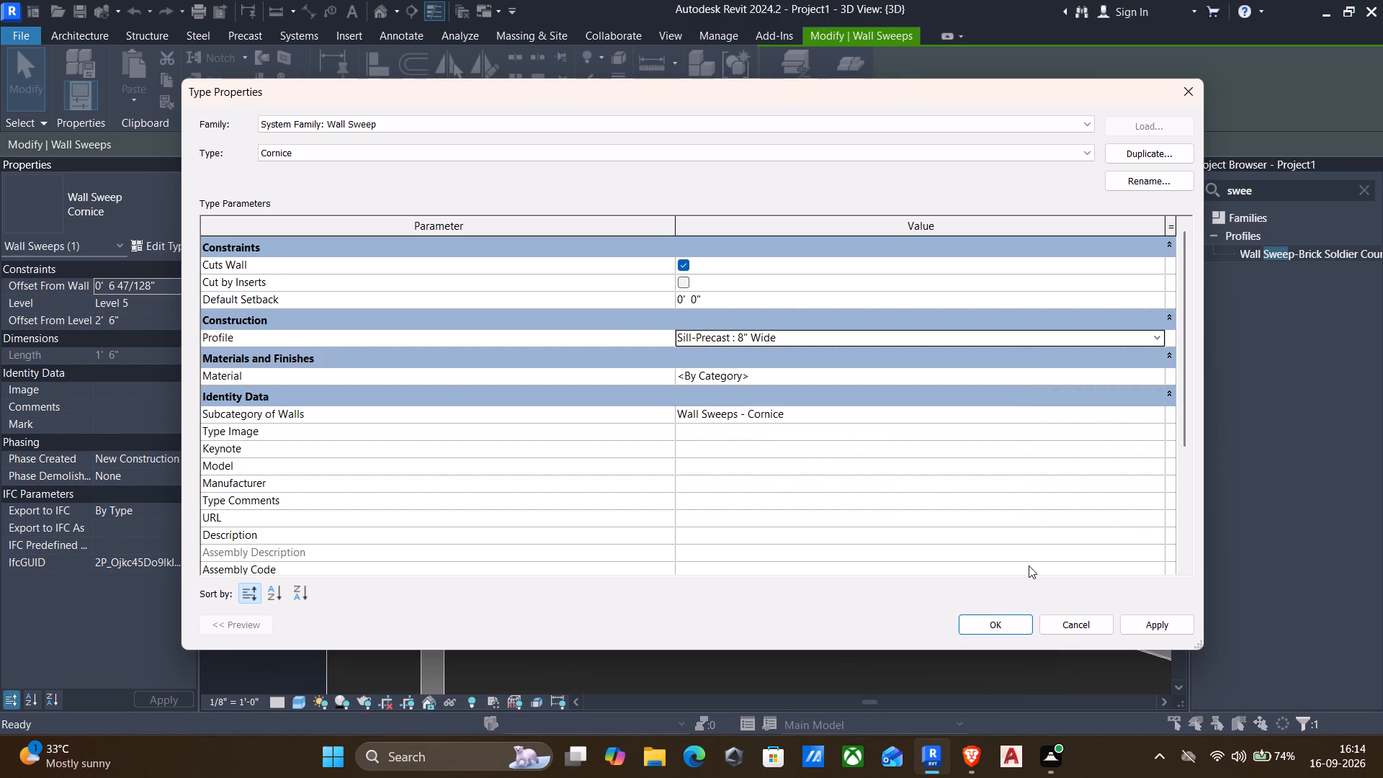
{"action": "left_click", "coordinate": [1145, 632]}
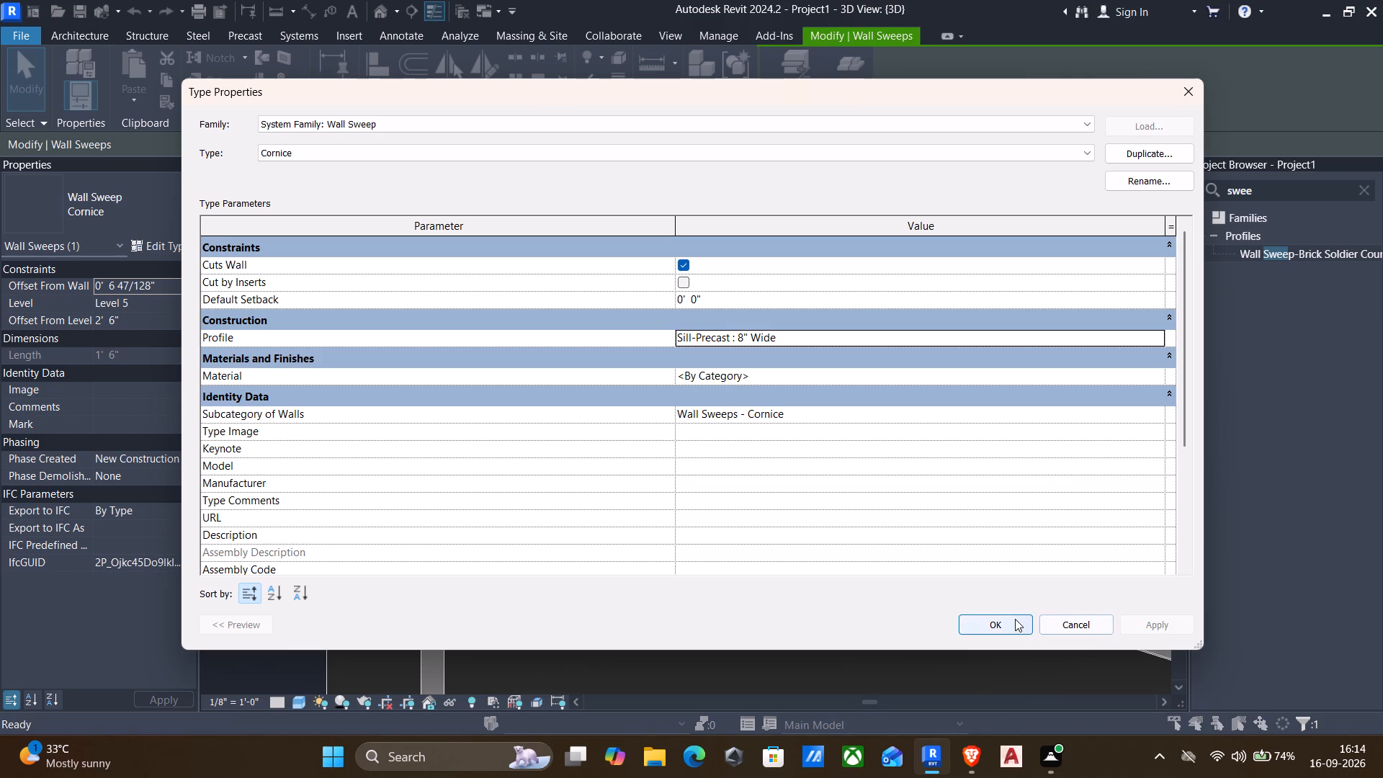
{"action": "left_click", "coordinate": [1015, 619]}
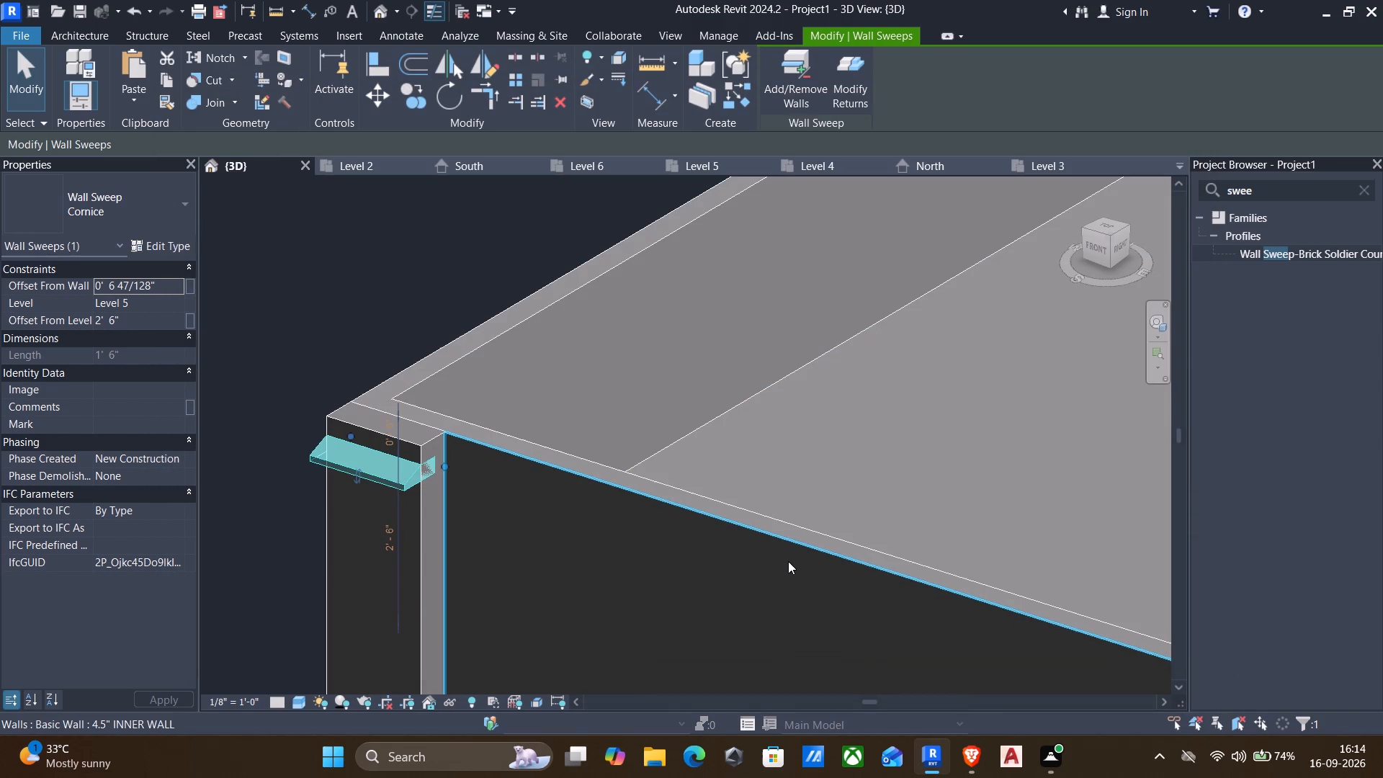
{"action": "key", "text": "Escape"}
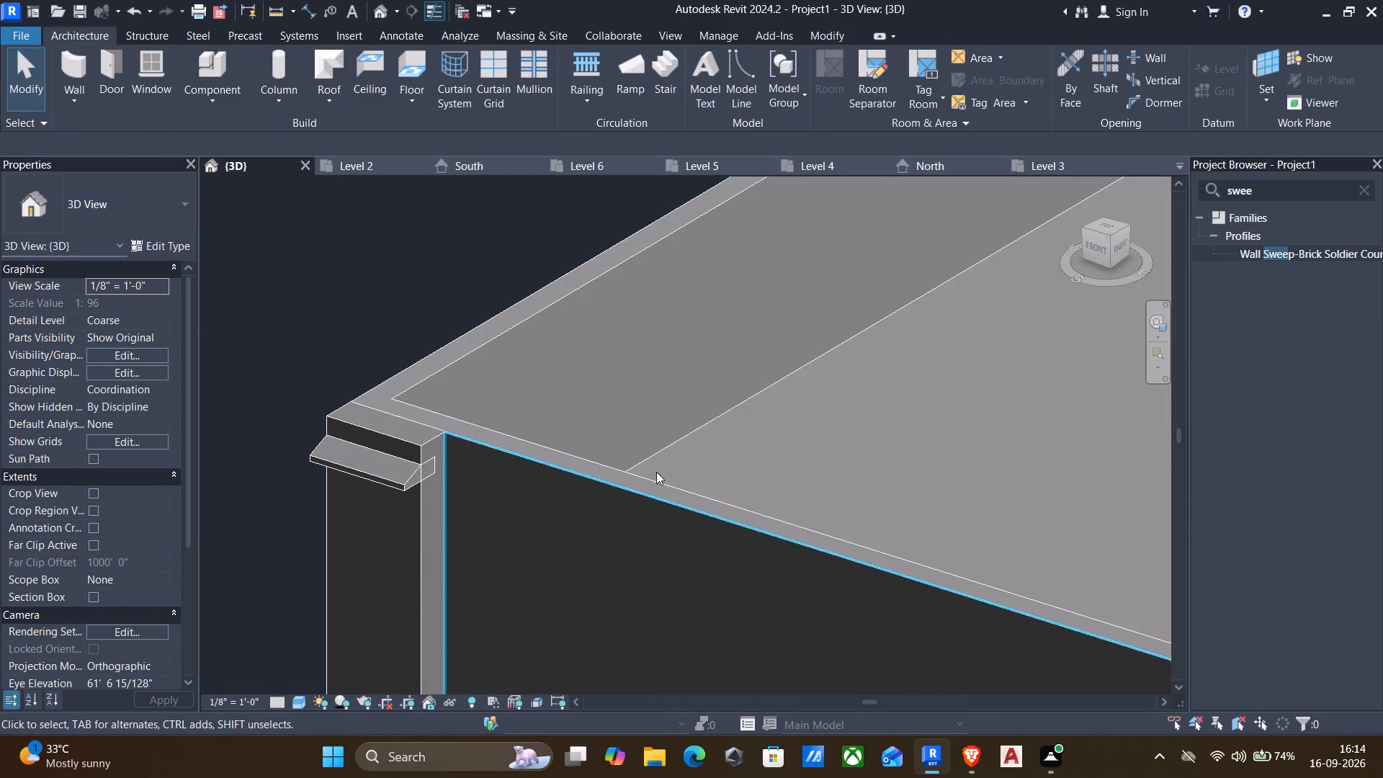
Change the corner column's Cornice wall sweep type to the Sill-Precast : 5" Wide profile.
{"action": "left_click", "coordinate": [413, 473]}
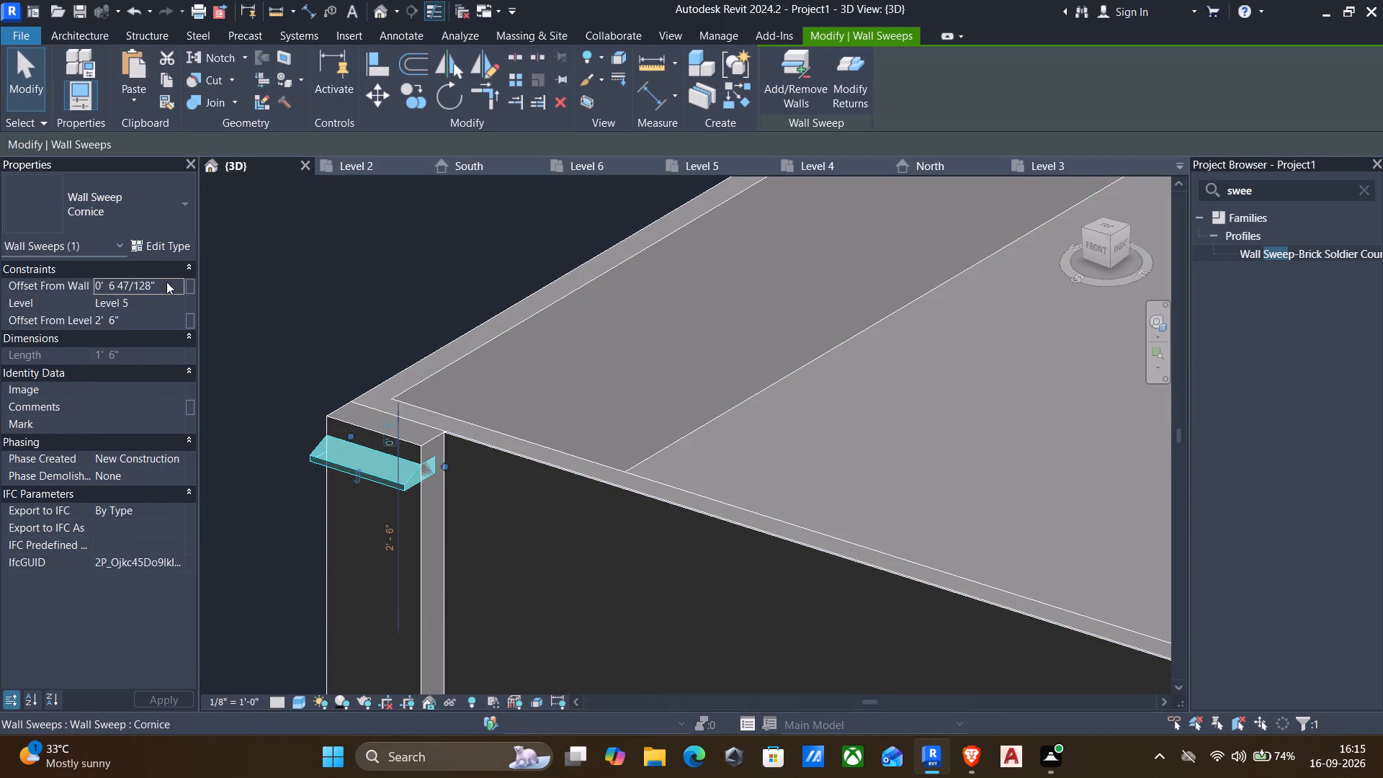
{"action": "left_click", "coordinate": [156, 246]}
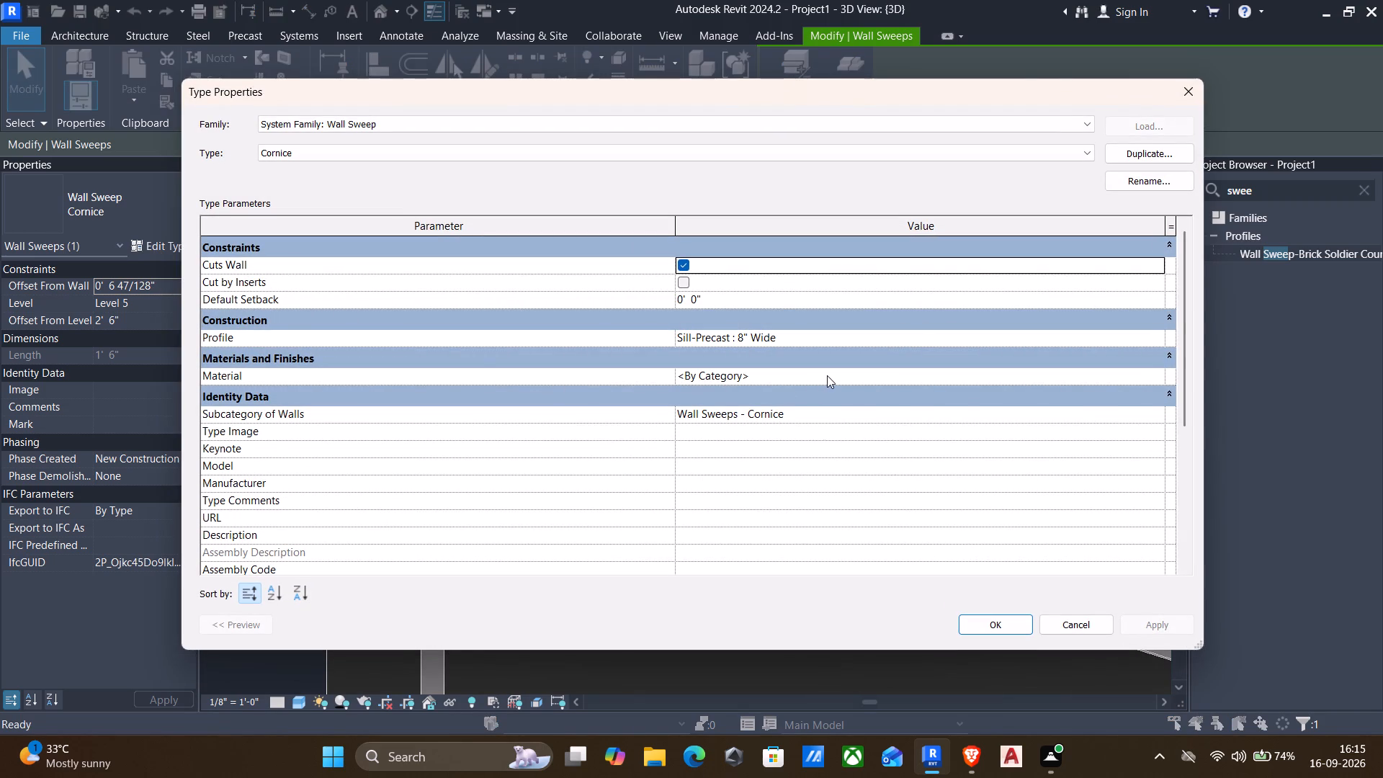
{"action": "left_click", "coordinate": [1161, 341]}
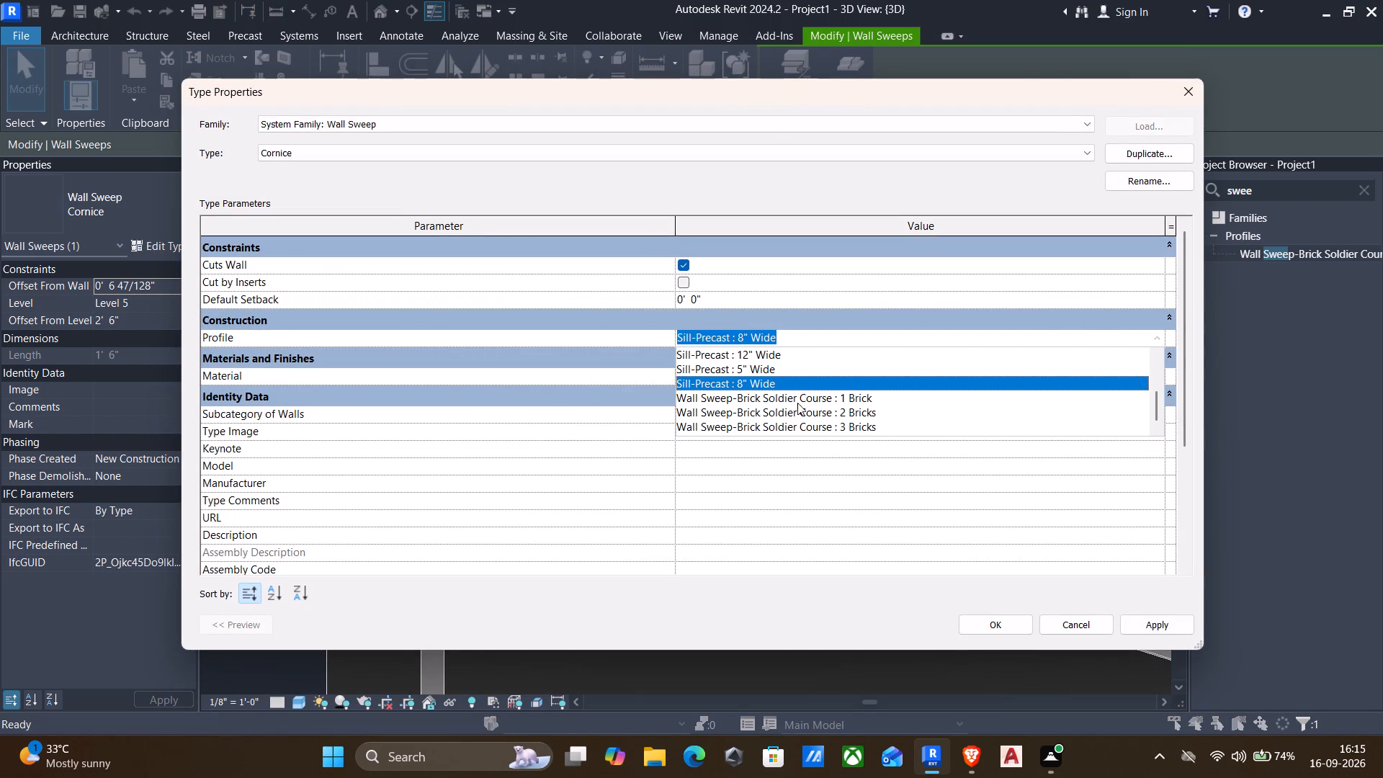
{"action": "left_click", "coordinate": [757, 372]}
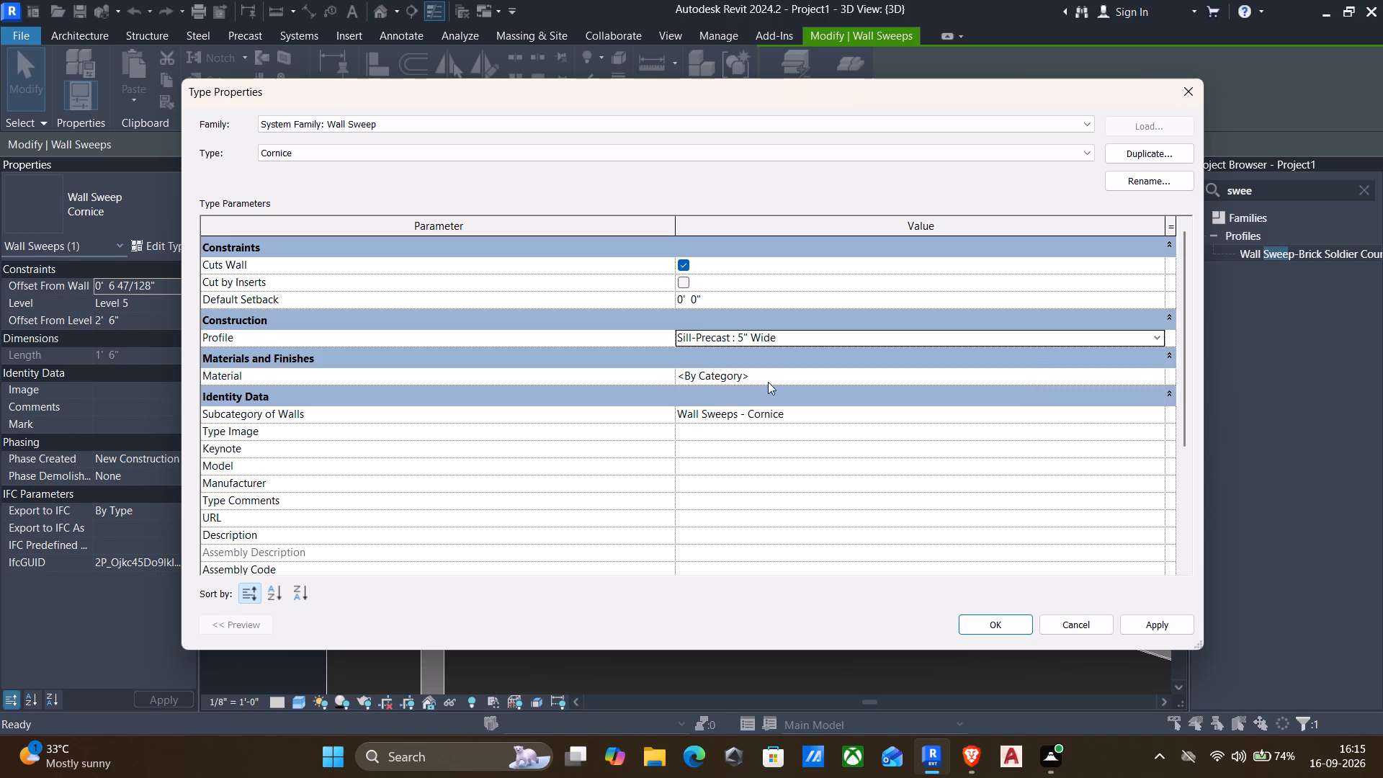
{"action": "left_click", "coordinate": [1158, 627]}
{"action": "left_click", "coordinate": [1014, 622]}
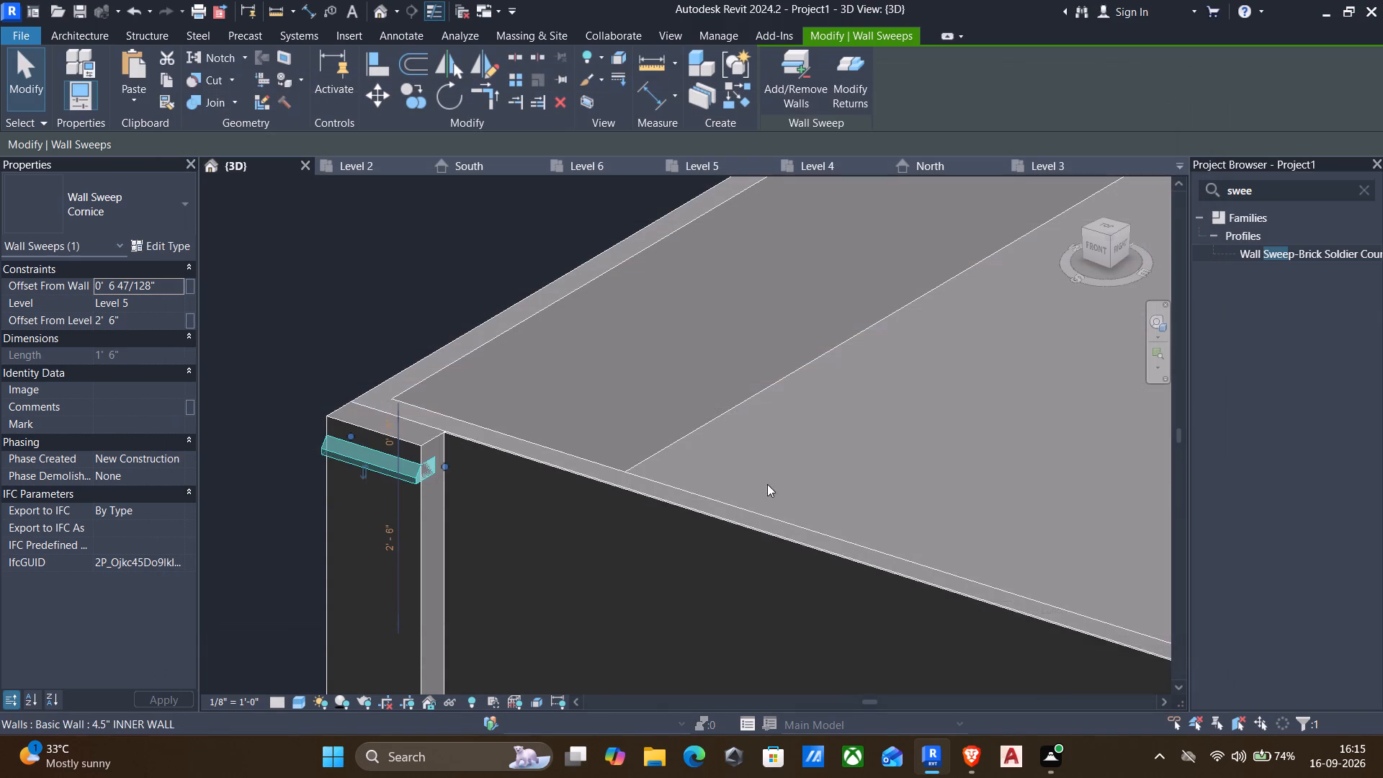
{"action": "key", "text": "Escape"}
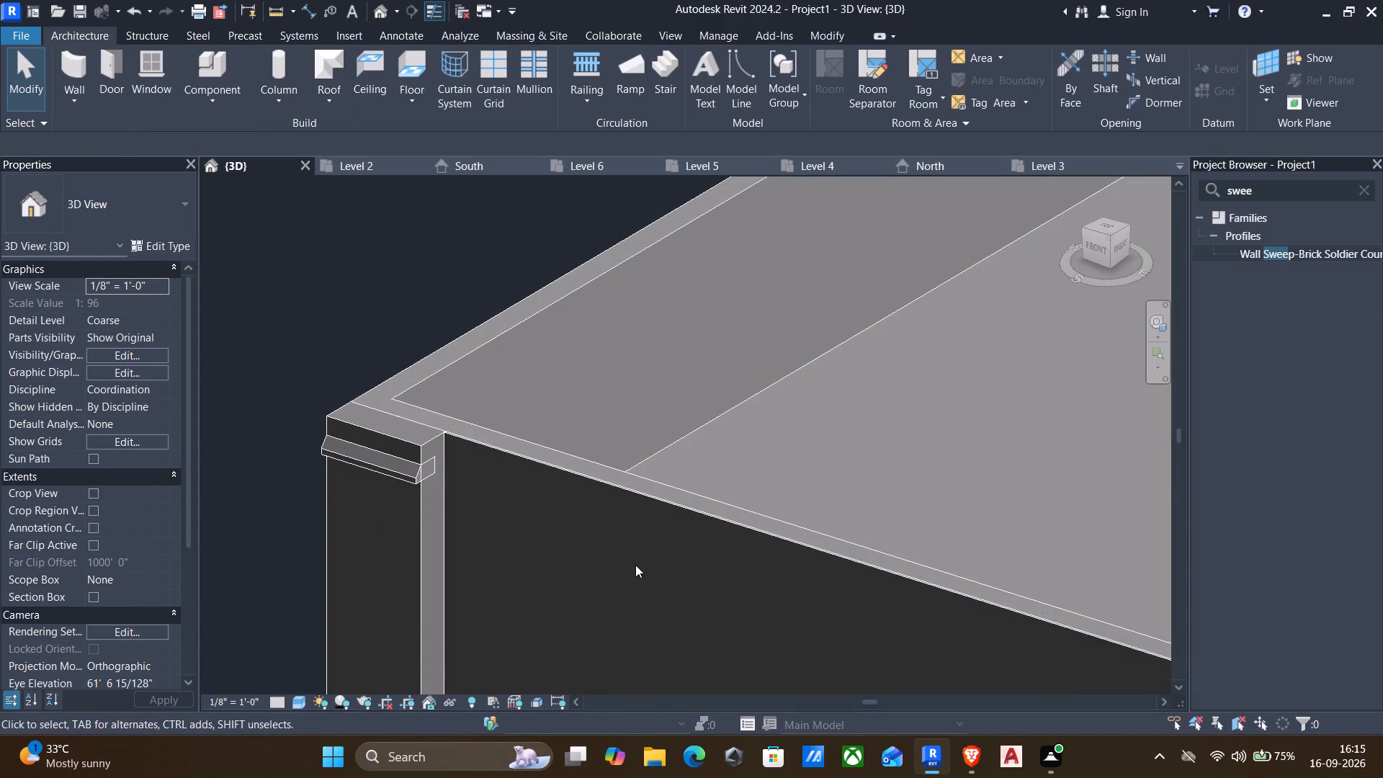
Change the corner column's Cornice wall sweep type to the Parapet Cap-Precast : 14" Wide profile.
{"action": "left_click", "coordinate": [408, 470]}
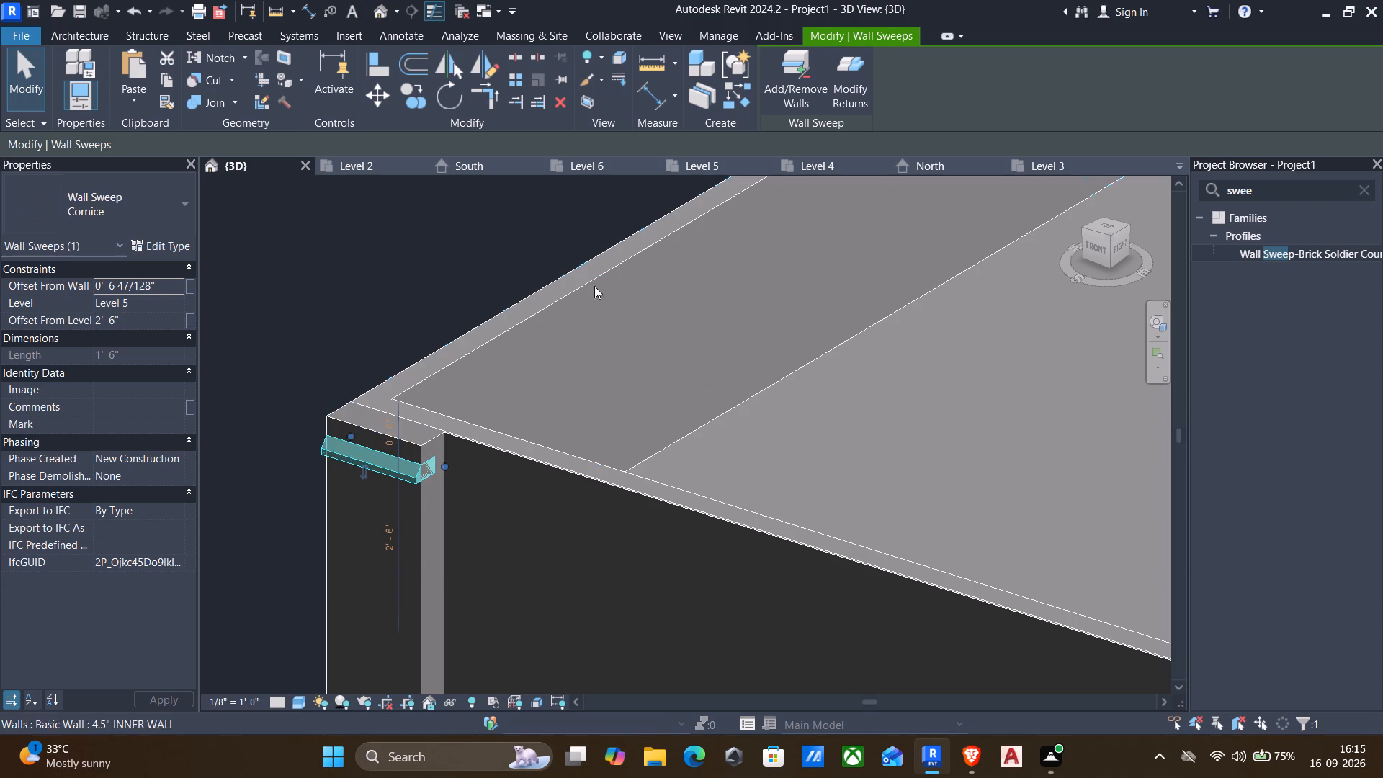
{"action": "left_click", "coordinate": [162, 247]}
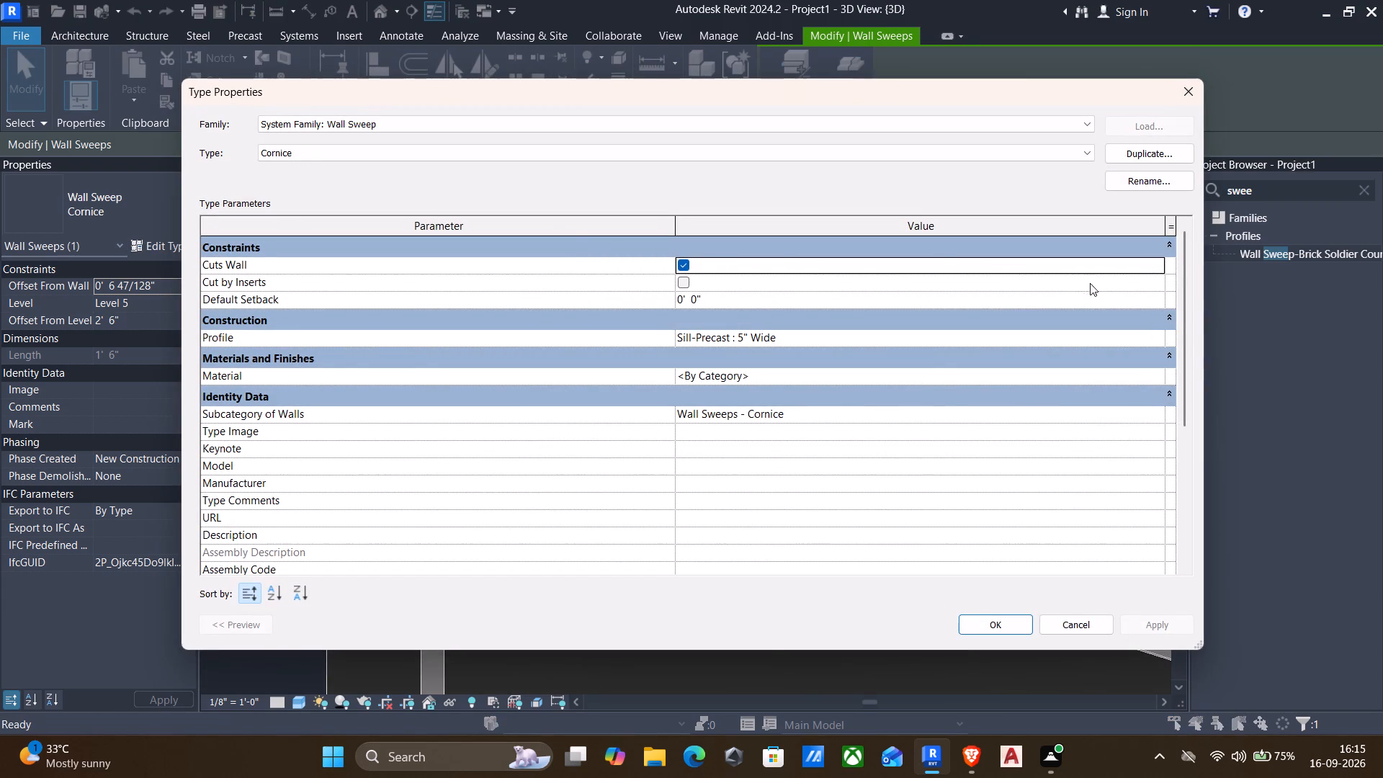
{"action": "left_click", "coordinate": [1160, 334]}
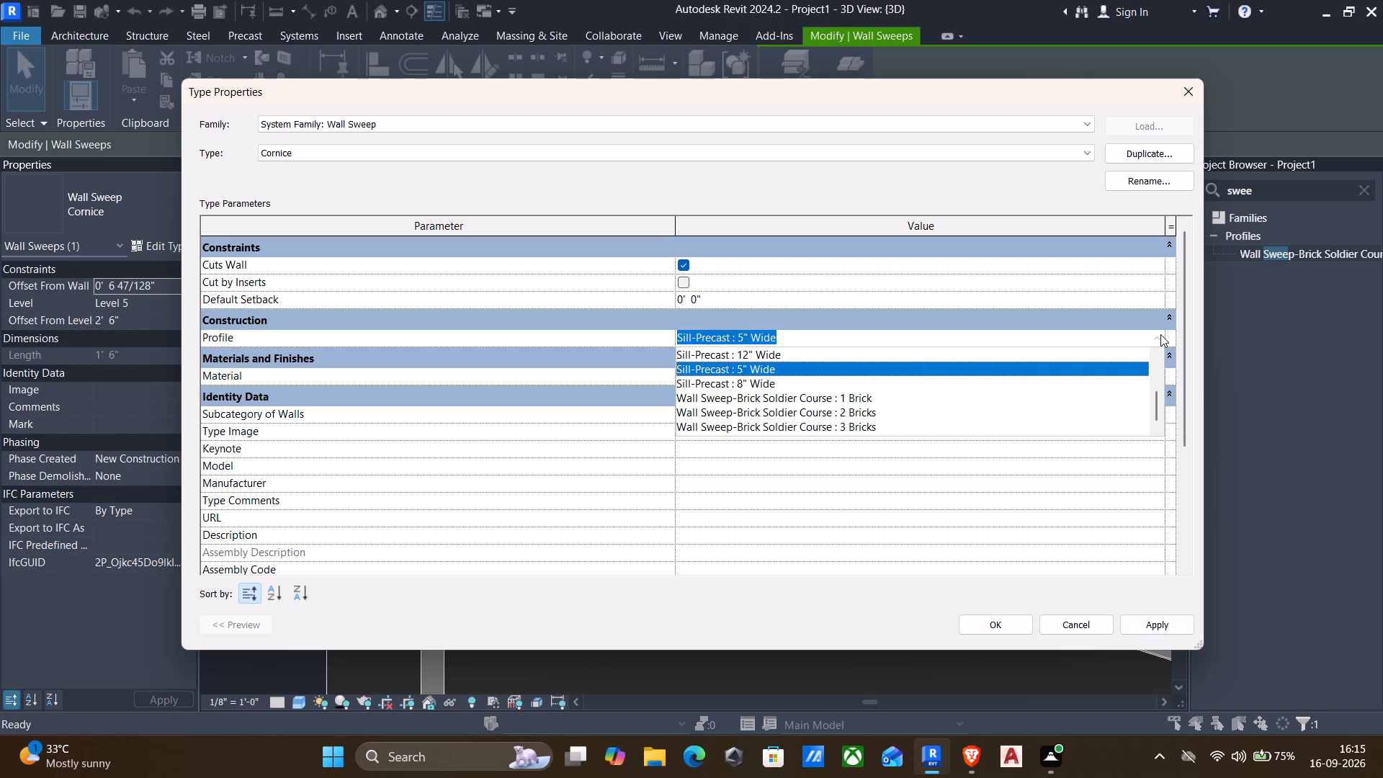
{"action": "scroll", "coordinate": [824, 384], "scroll_direction": "down", "scroll_amount": 5}
{"action": "scroll", "coordinate": [817, 403], "scroll_direction": "up", "scroll_amount": 4}
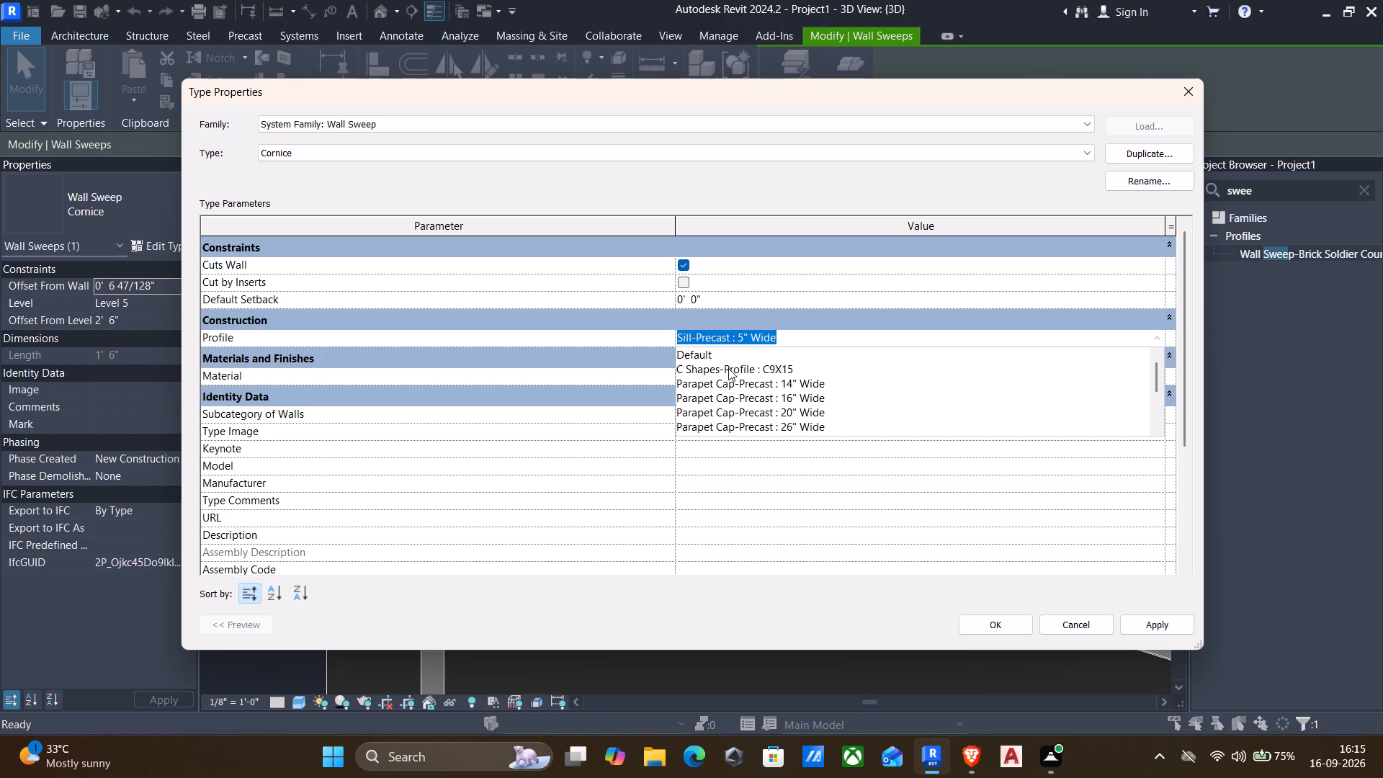
{"action": "left_click", "coordinate": [792, 383]}
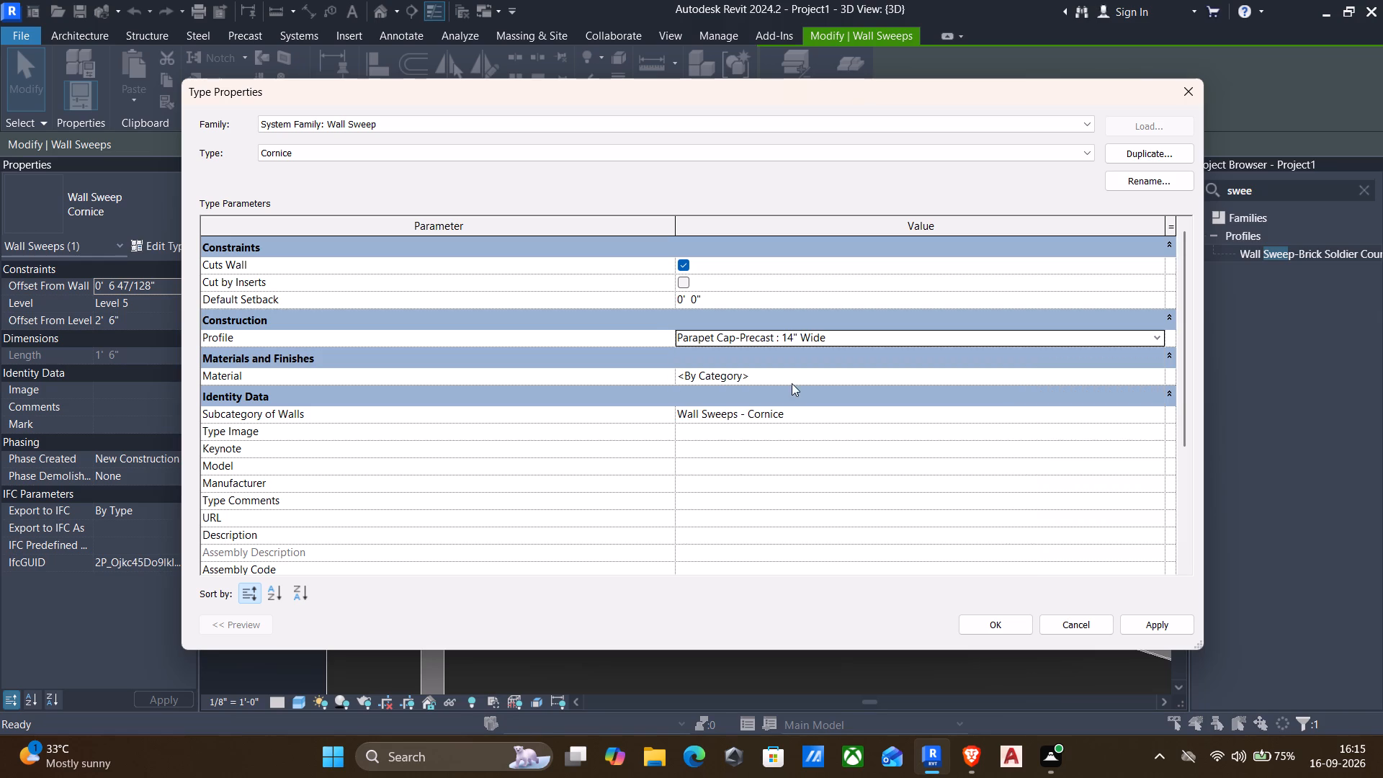
{"action": "left_click", "coordinate": [1155, 627]}
{"action": "left_click", "coordinate": [1032, 625]}
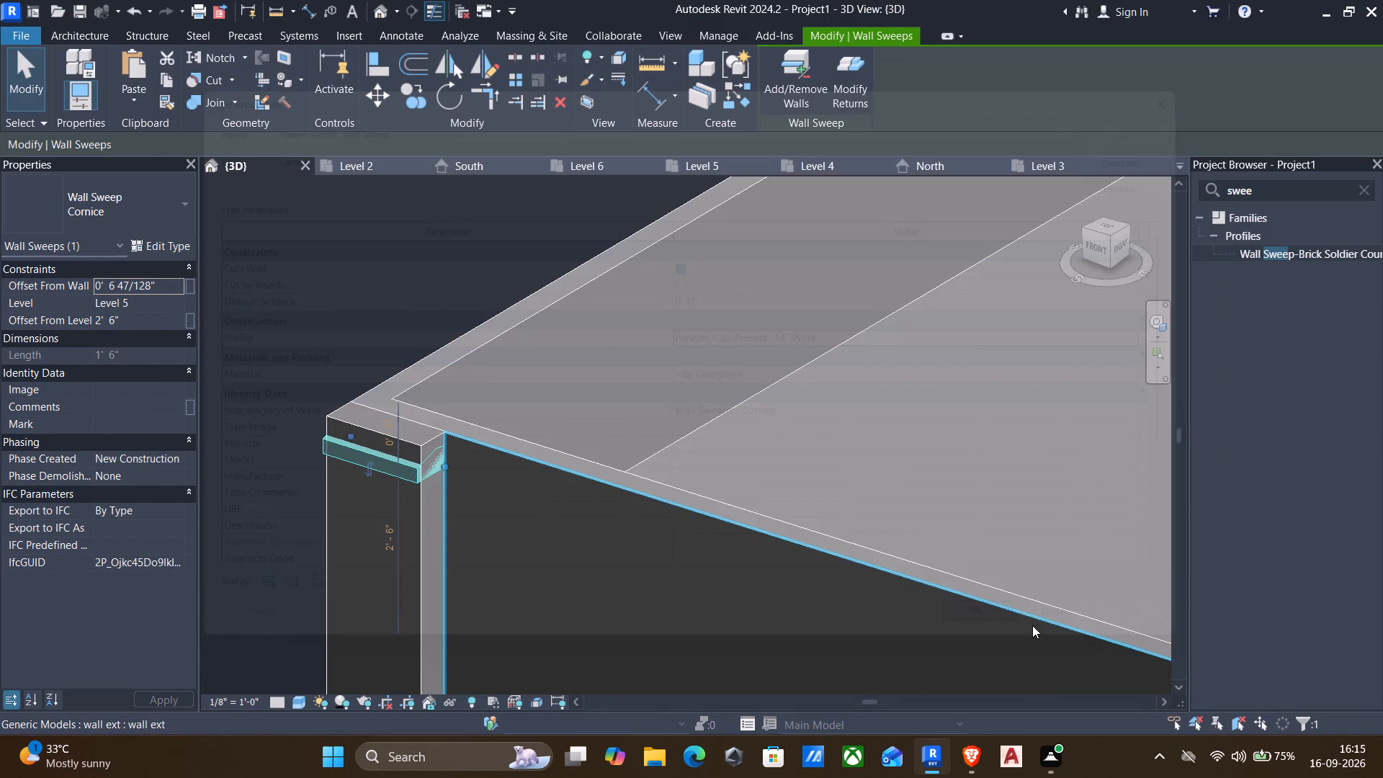
{"action": "key", "text": "Escape"}
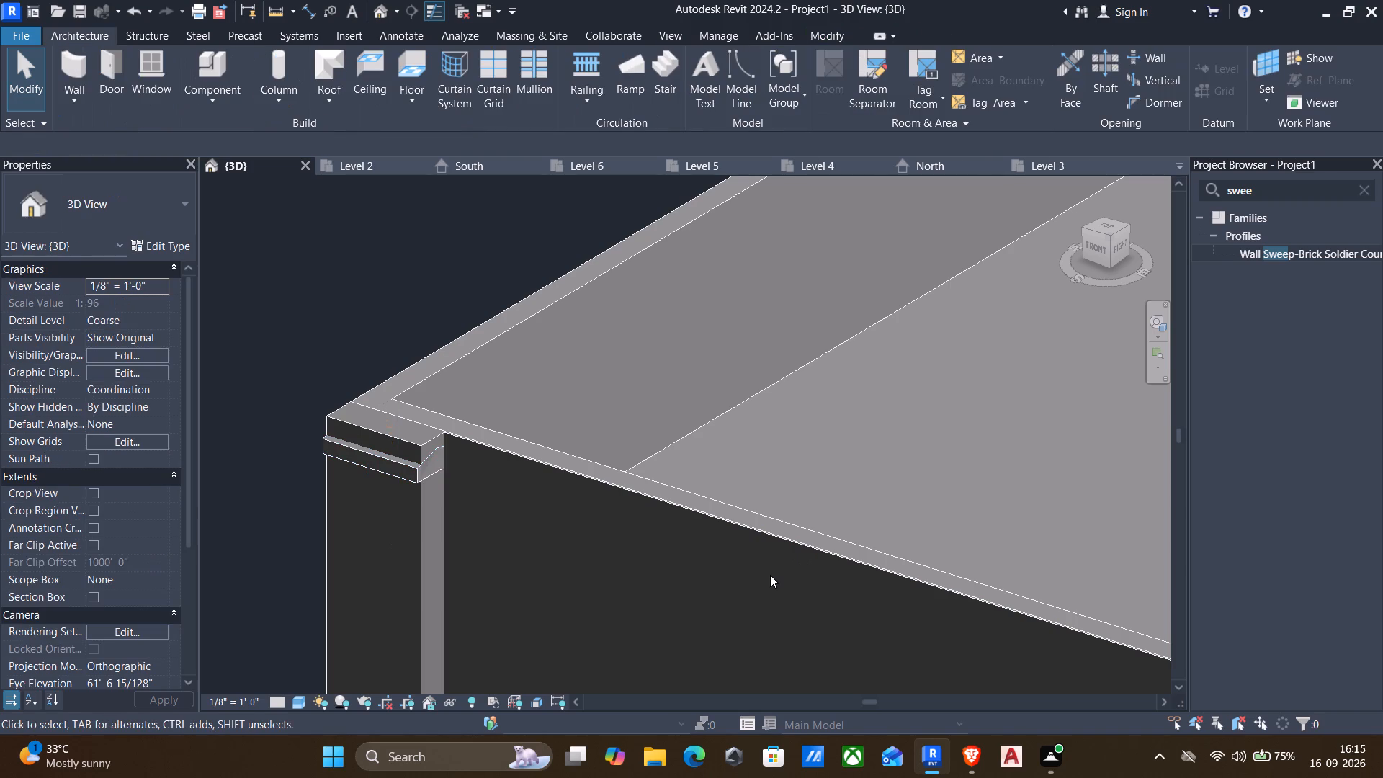
Select the Cornice wall sweep at the parapet's corner column.
{"action": "left_click", "coordinate": [406, 474]}
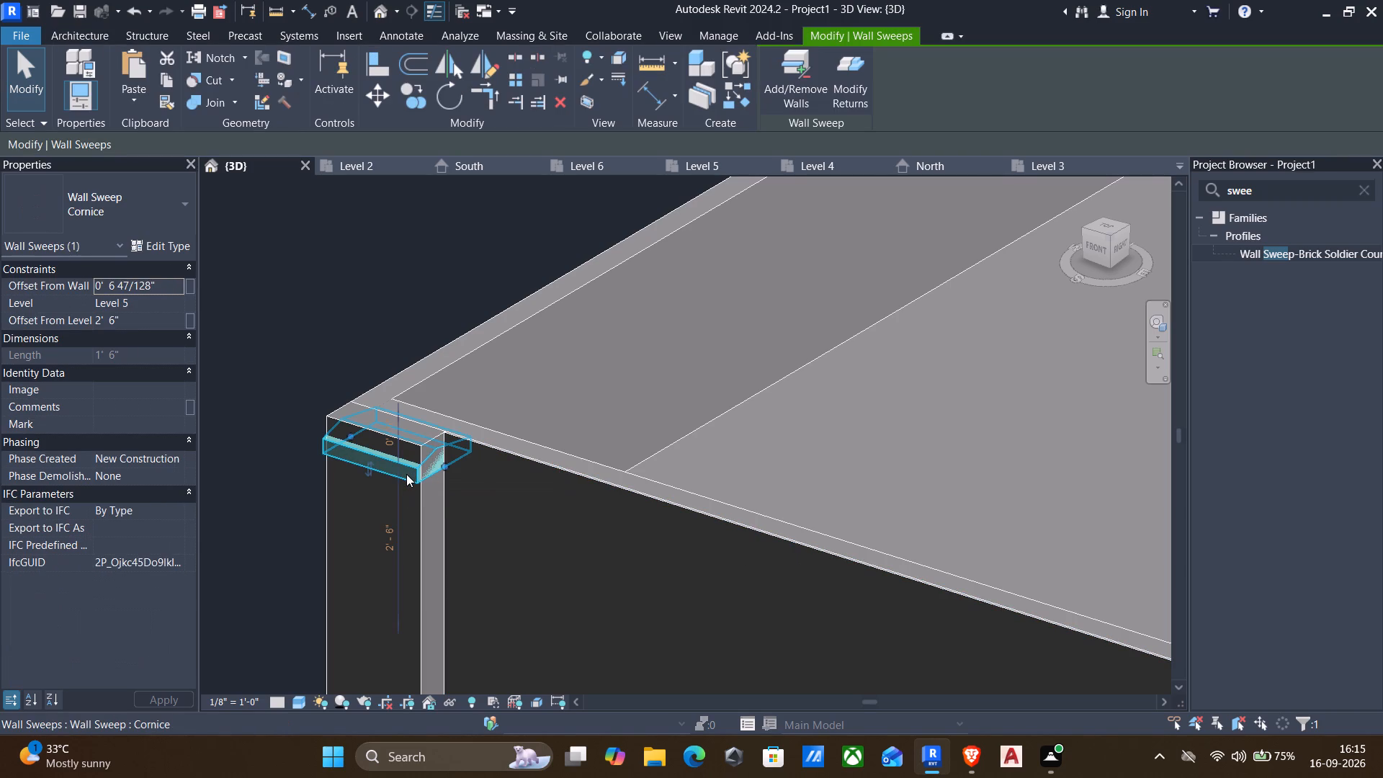
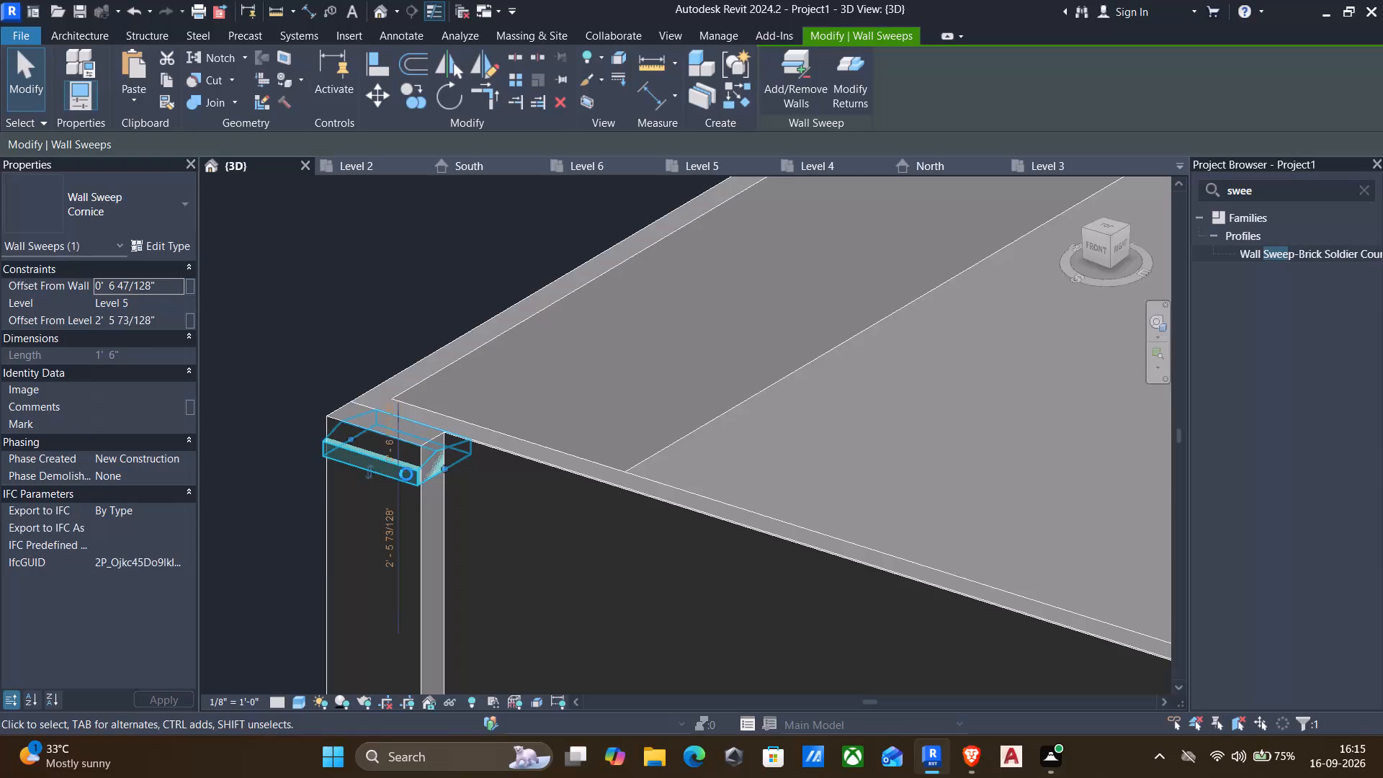
Nudge the Cornice wall sweep up onto the top of the corner column, at about 2' 9" offset from Level 5.
{"action": "key", "text": "Up"}
{"action": "key", "text": "Up"}
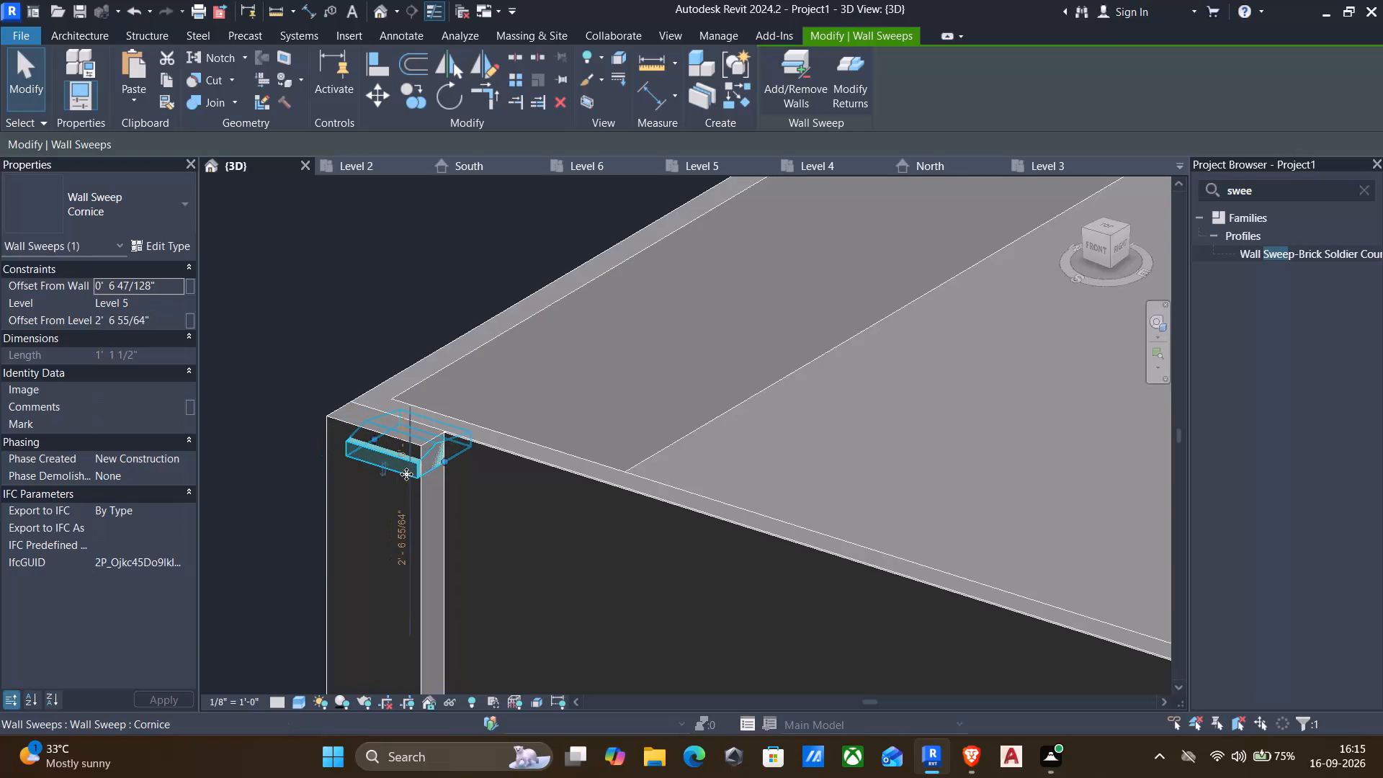
{"action": "key", "text": "Up"}
{"action": "key", "text": "Up"}
{"action": "key", "text": "Up"}
{"action": "key", "text": "Up"}
{"action": "key", "text": "Up"}
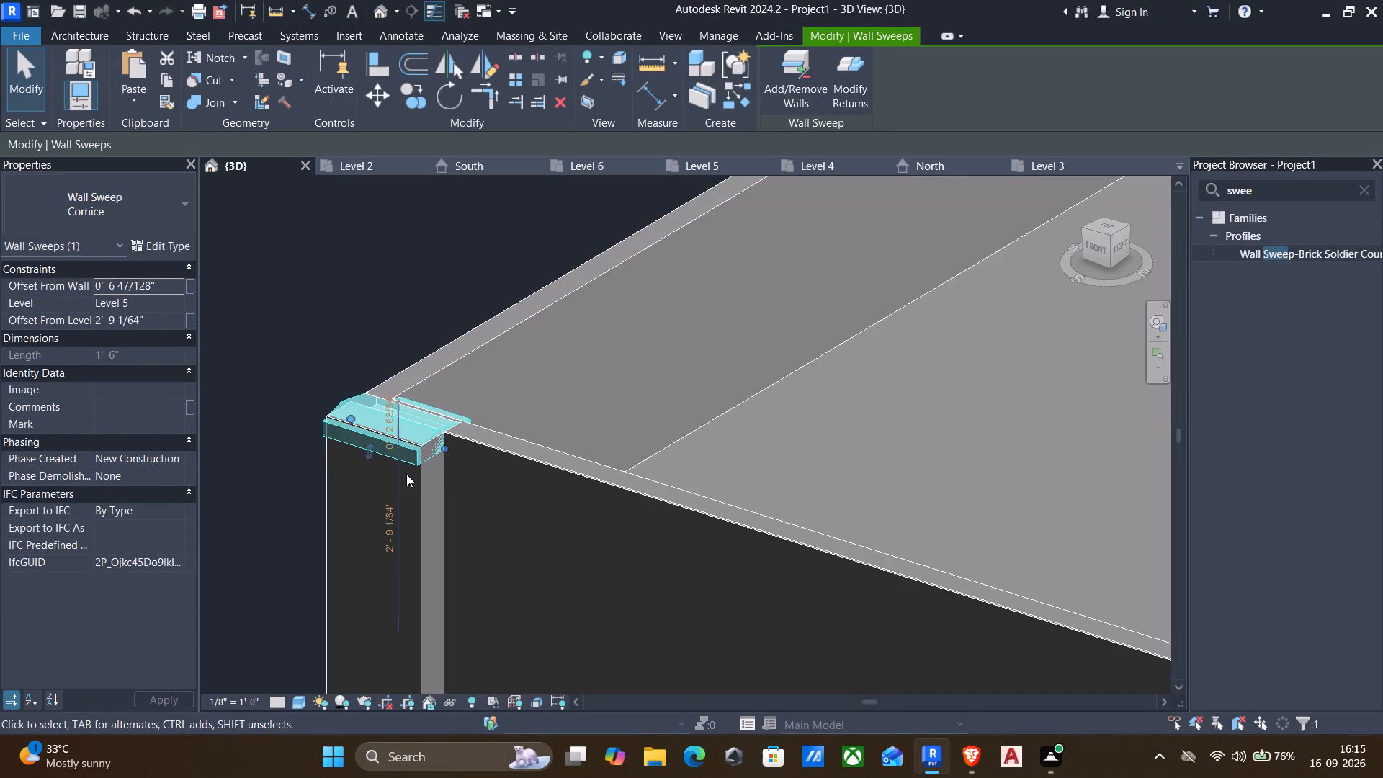
{"action": "key", "text": "Up"}
{"action": "key", "text": "Left"}
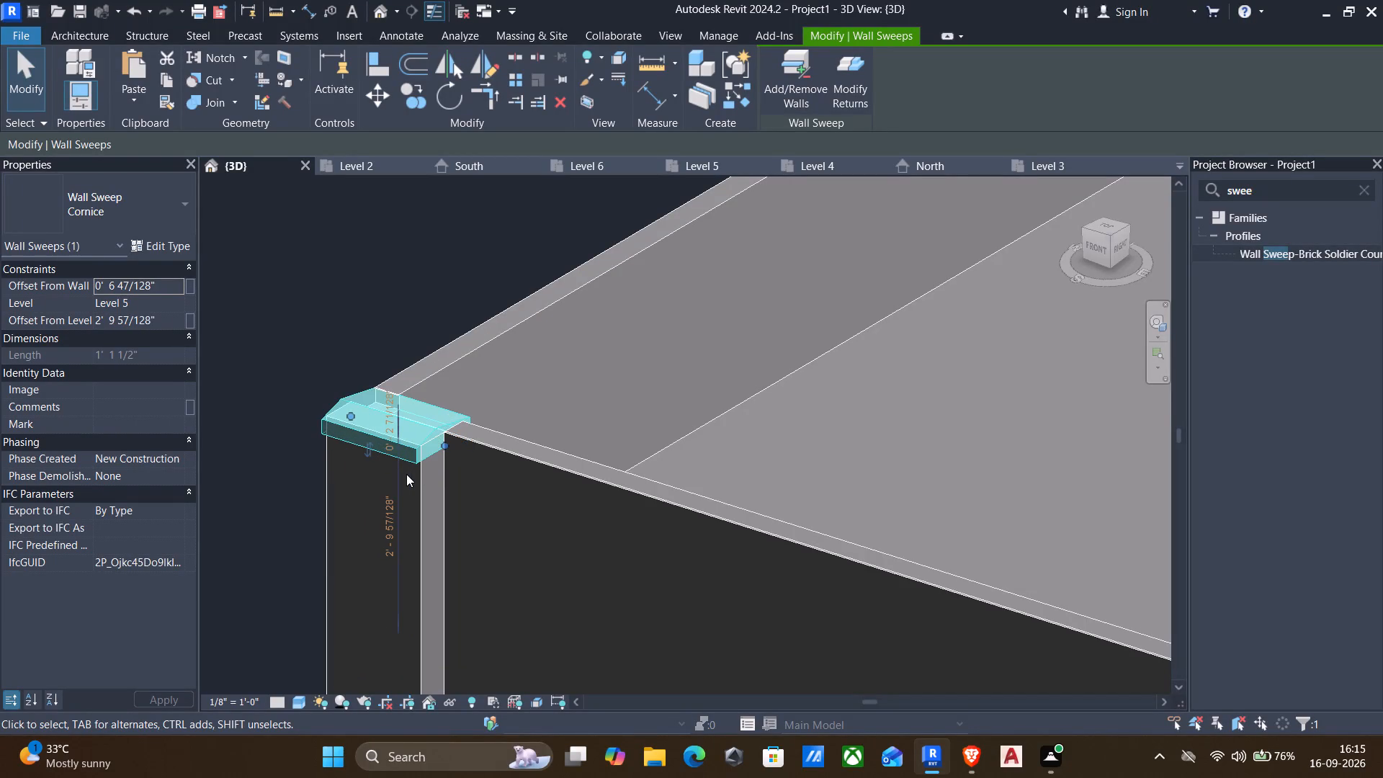
{"action": "key", "text": "Down"}
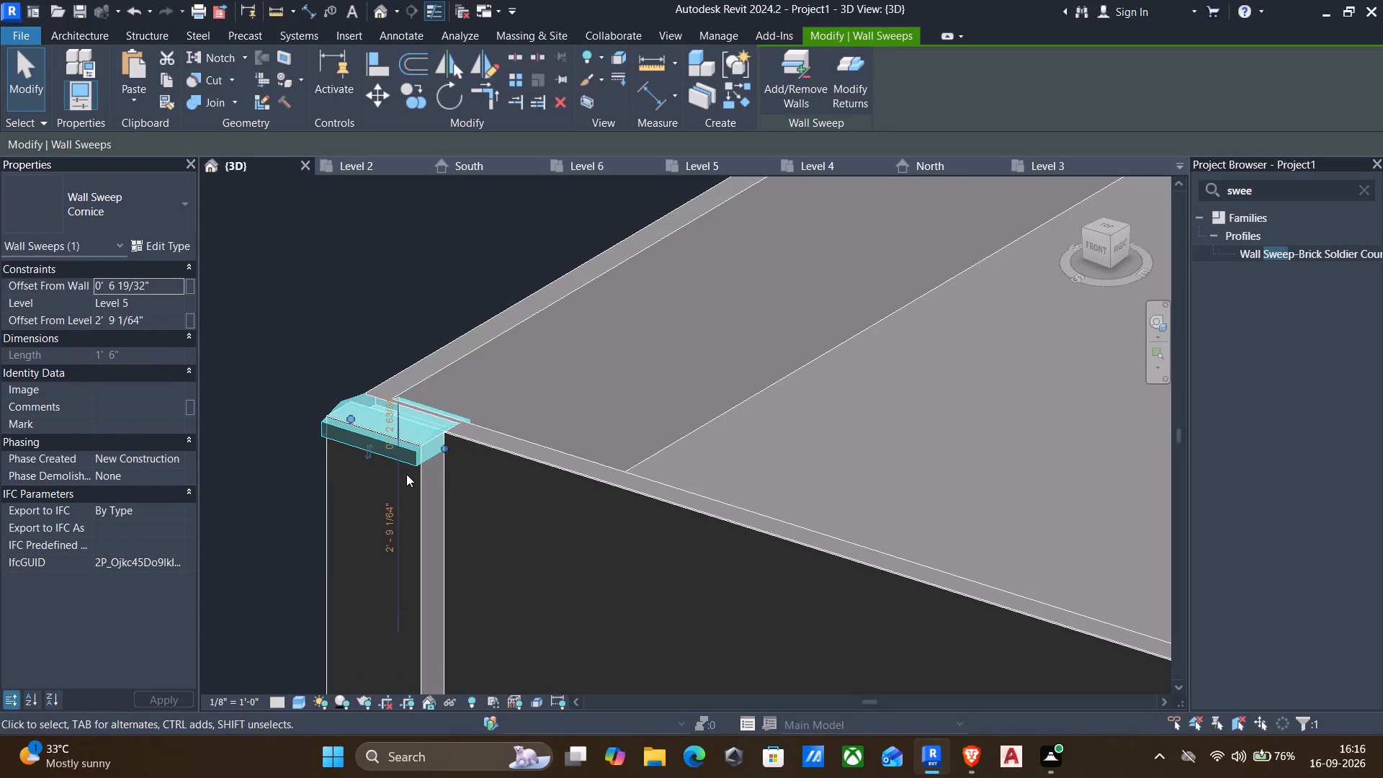
{"action": "key", "text": "Escape"}
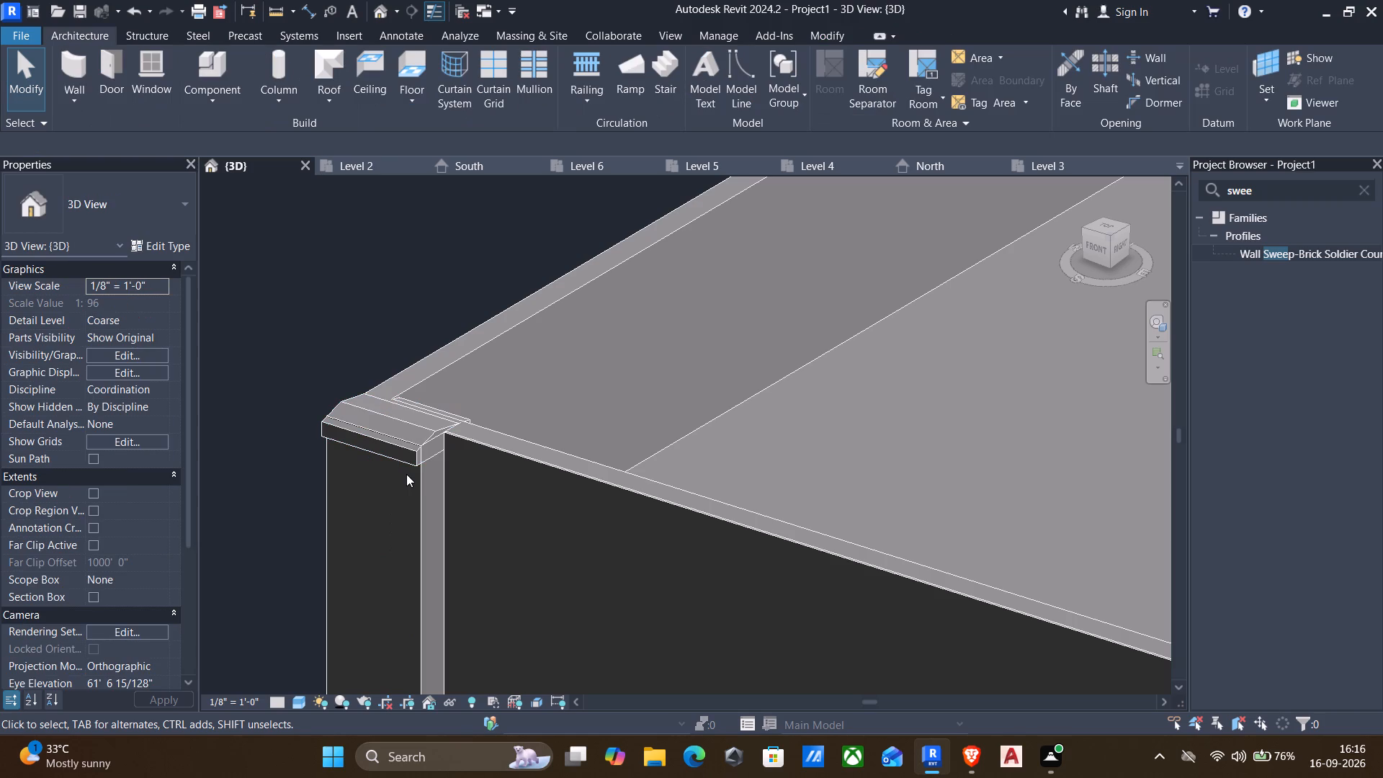
Nudge the corner column's Cornice wall sweep outward, to an offset from the wall of about 8 1/4".
{"action": "middle_click_drag", "start_coordinate": [354, 493], "coordinate": [447, 478], "text": "shift"}
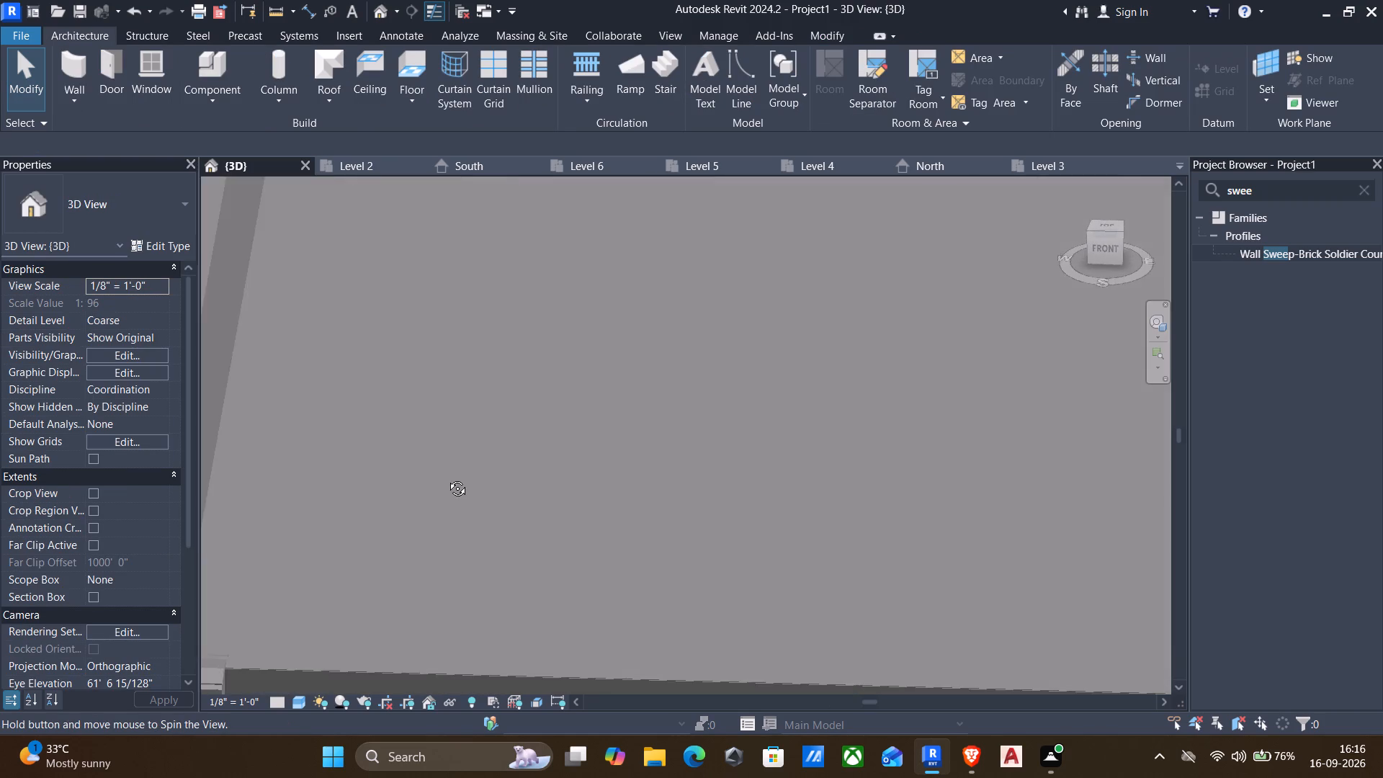
{"action": "middle_click_drag", "start_coordinate": [447, 478], "coordinate": [402, 424], "text": "shift"}
{"action": "scroll", "coordinate": [402, 421], "scroll_direction": "down", "scroll_amount": 2}
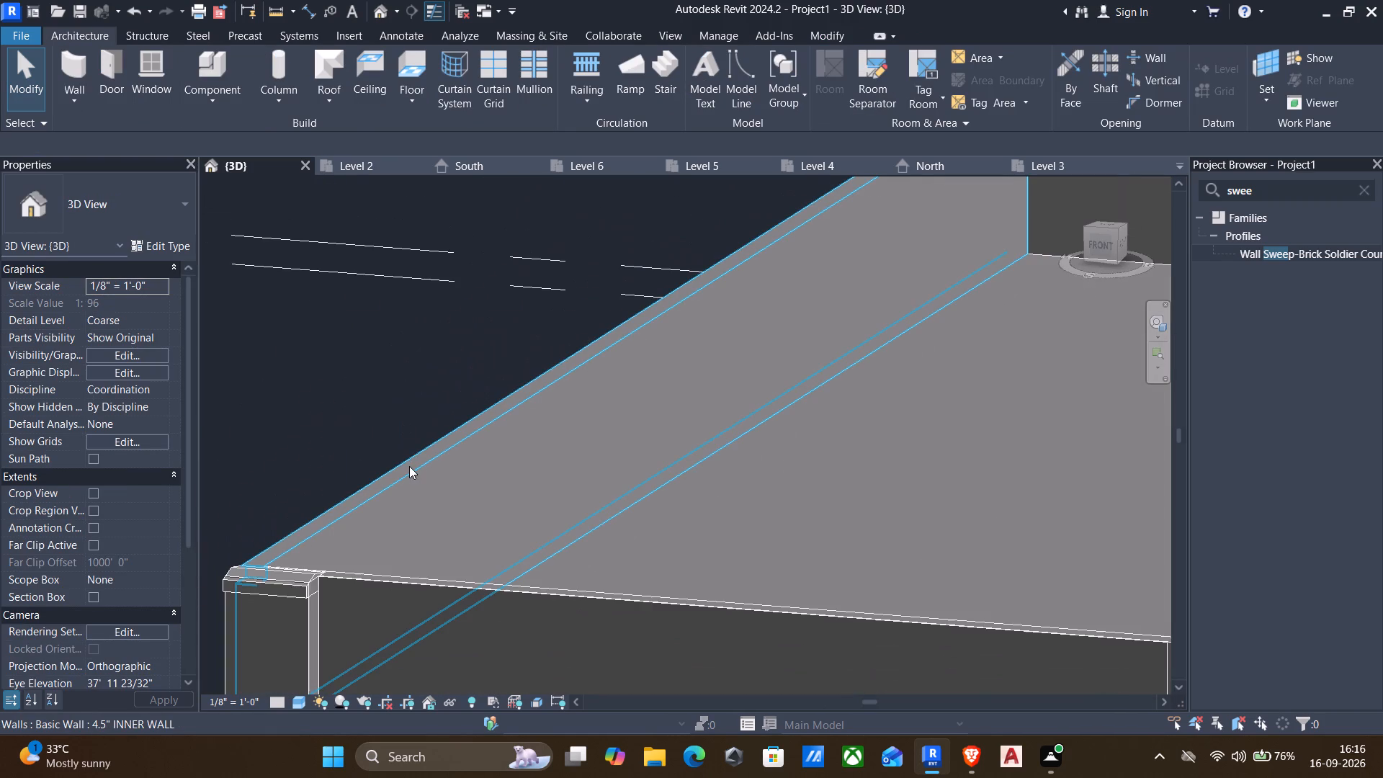
{"action": "middle_click_drag", "start_coordinate": [390, 548], "coordinate": [491, 519]}
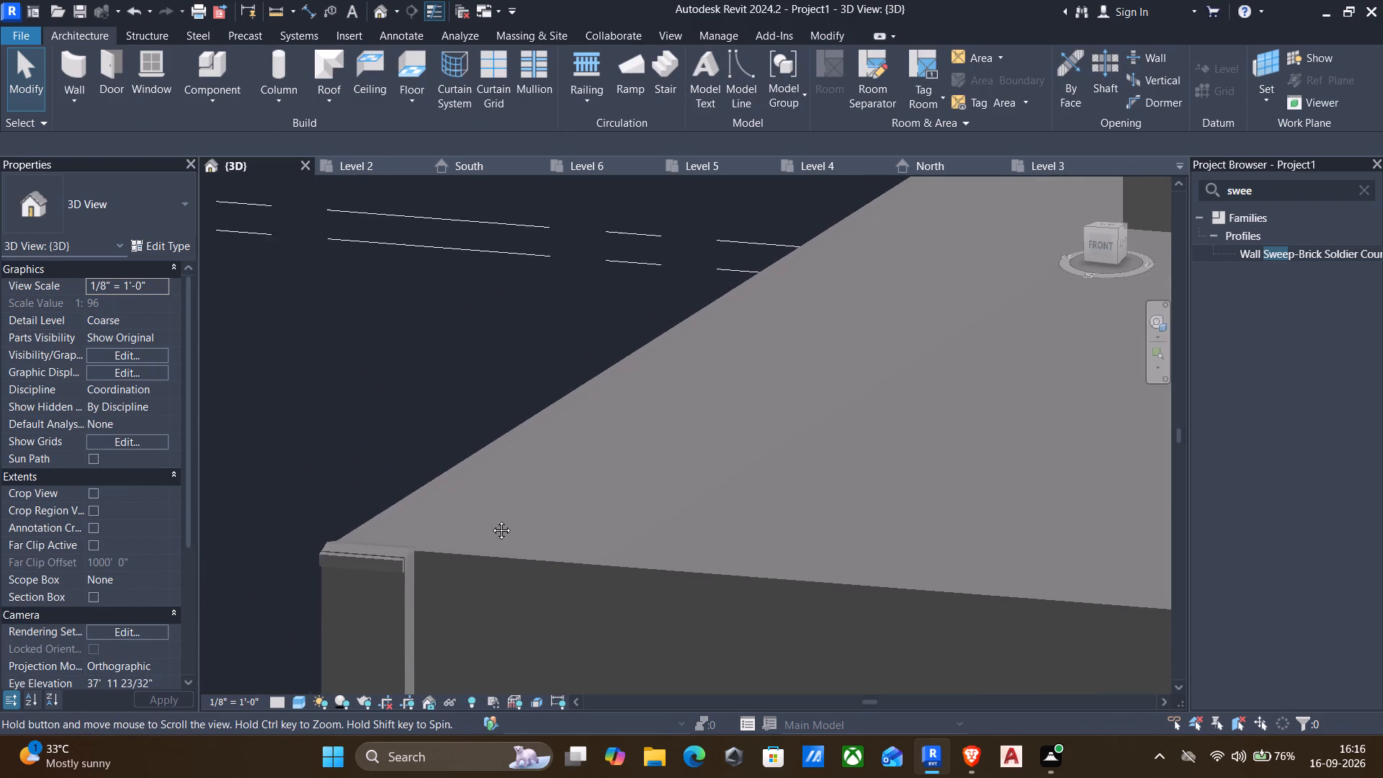
{"action": "middle_click_drag", "start_coordinate": [491, 519], "coordinate": [496, 514]}
{"action": "middle_click_drag", "start_coordinate": [490, 523], "coordinate": [616, 499], "text": "shift"}
{"action": "scroll", "coordinate": [616, 496], "scroll_direction": "down", "scroll_amount": 2}
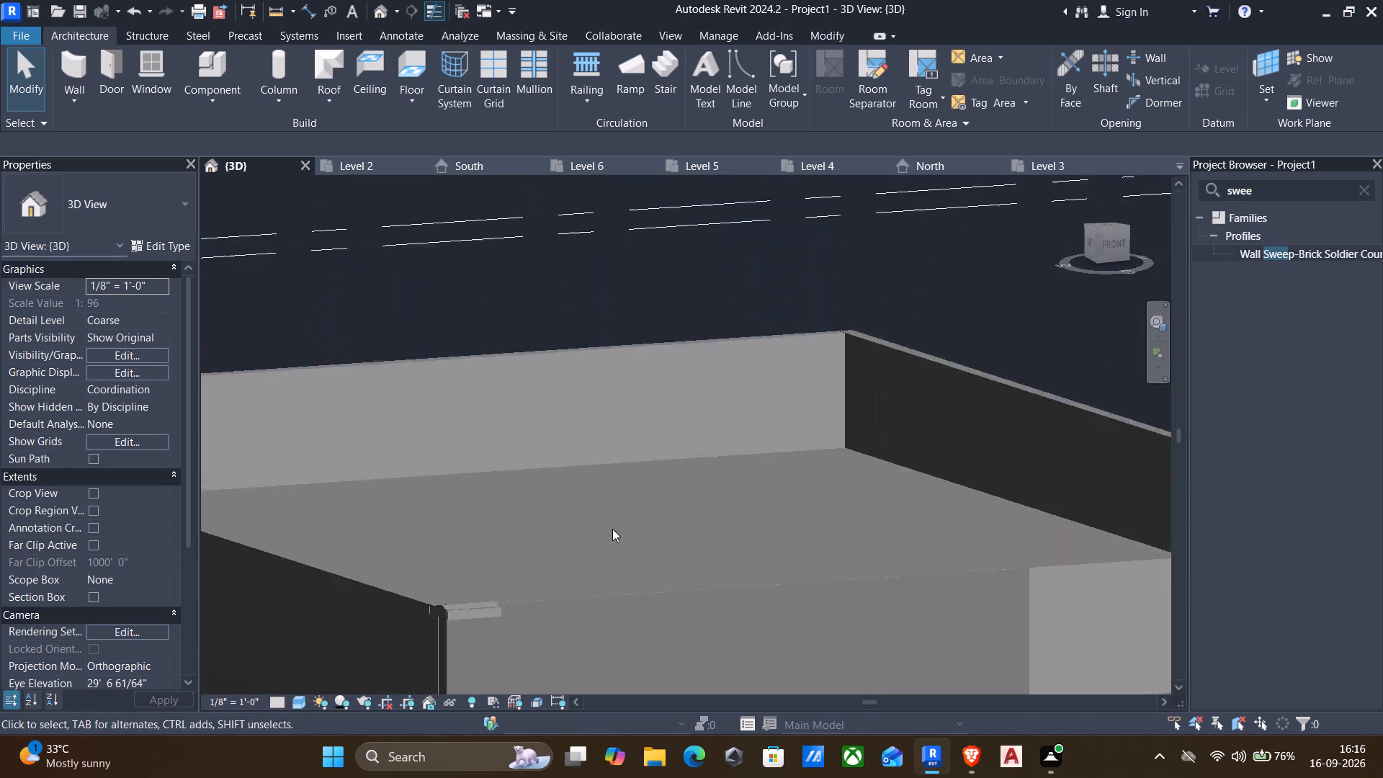
{"action": "scroll", "coordinate": [612, 529], "scroll_direction": "down", "scroll_amount": 2}
{"action": "middle_click_drag", "start_coordinate": [519, 645], "coordinate": [667, 645]}
{"action": "scroll", "coordinate": [800, 648], "scroll_direction": "up", "scroll_amount": 3}
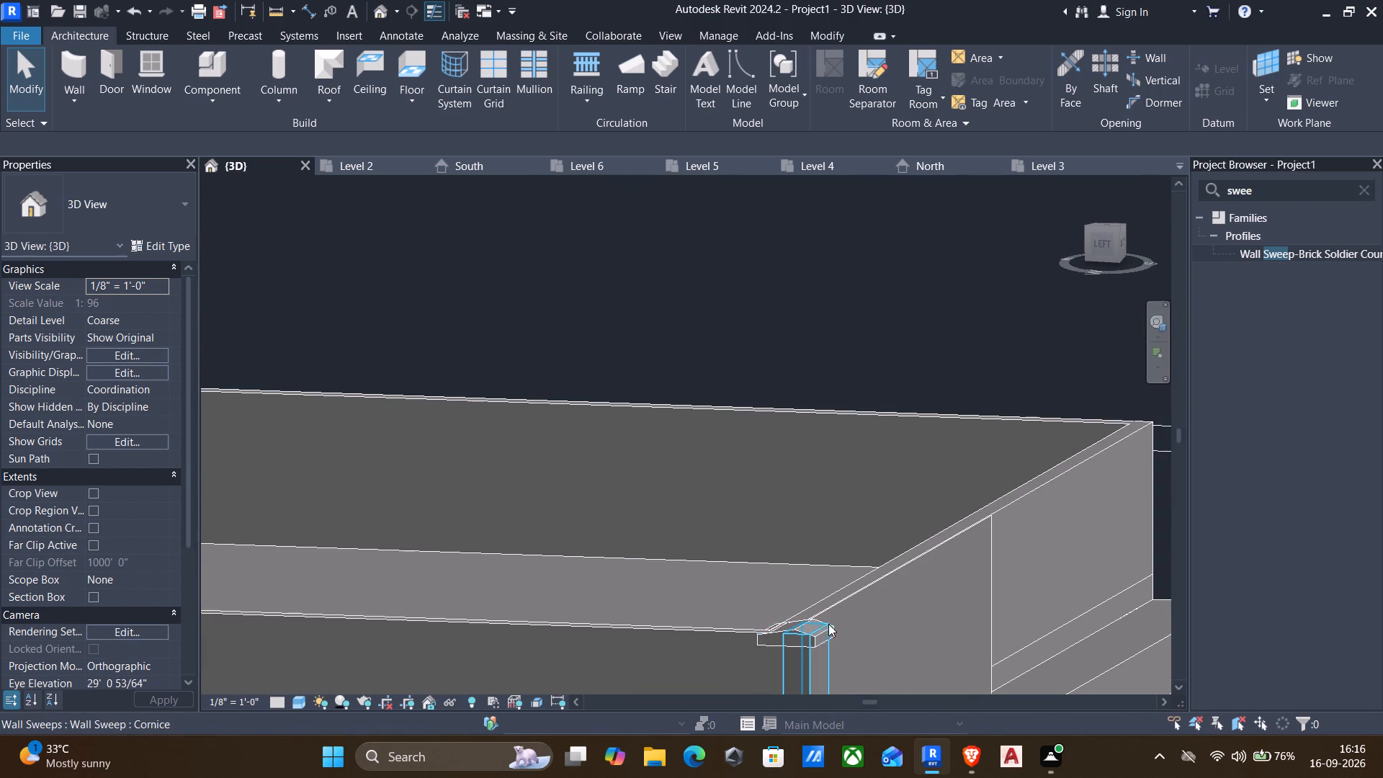
{"action": "left_click", "coordinate": [826, 624]}
{"action": "key", "text": "Right"}
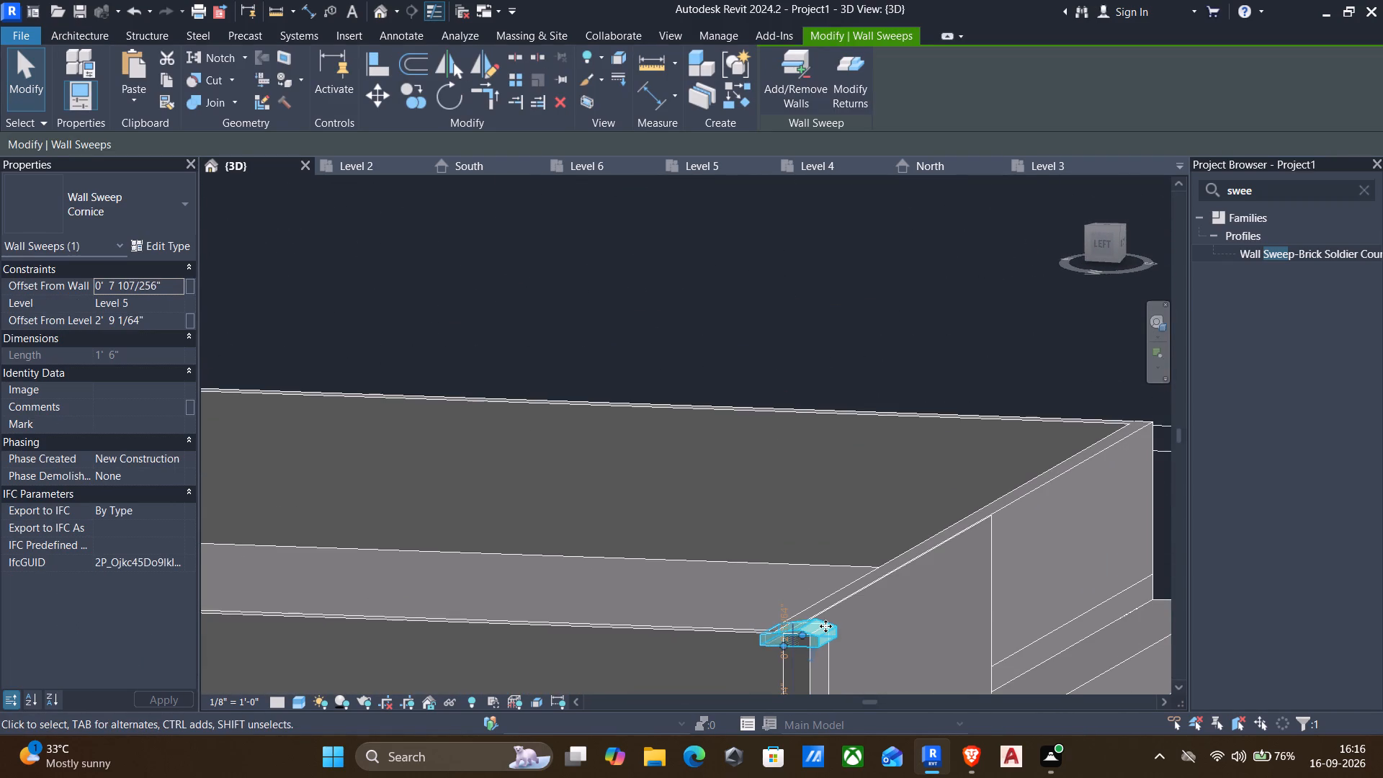
{"action": "key", "text": "Right"}
{"action": "scroll", "coordinate": [810, 648], "scroll_direction": "down", "scroll_amount": 1}
{"action": "middle_click_drag", "start_coordinate": [761, 777], "coordinate": [690, 777], "text": "shift"}
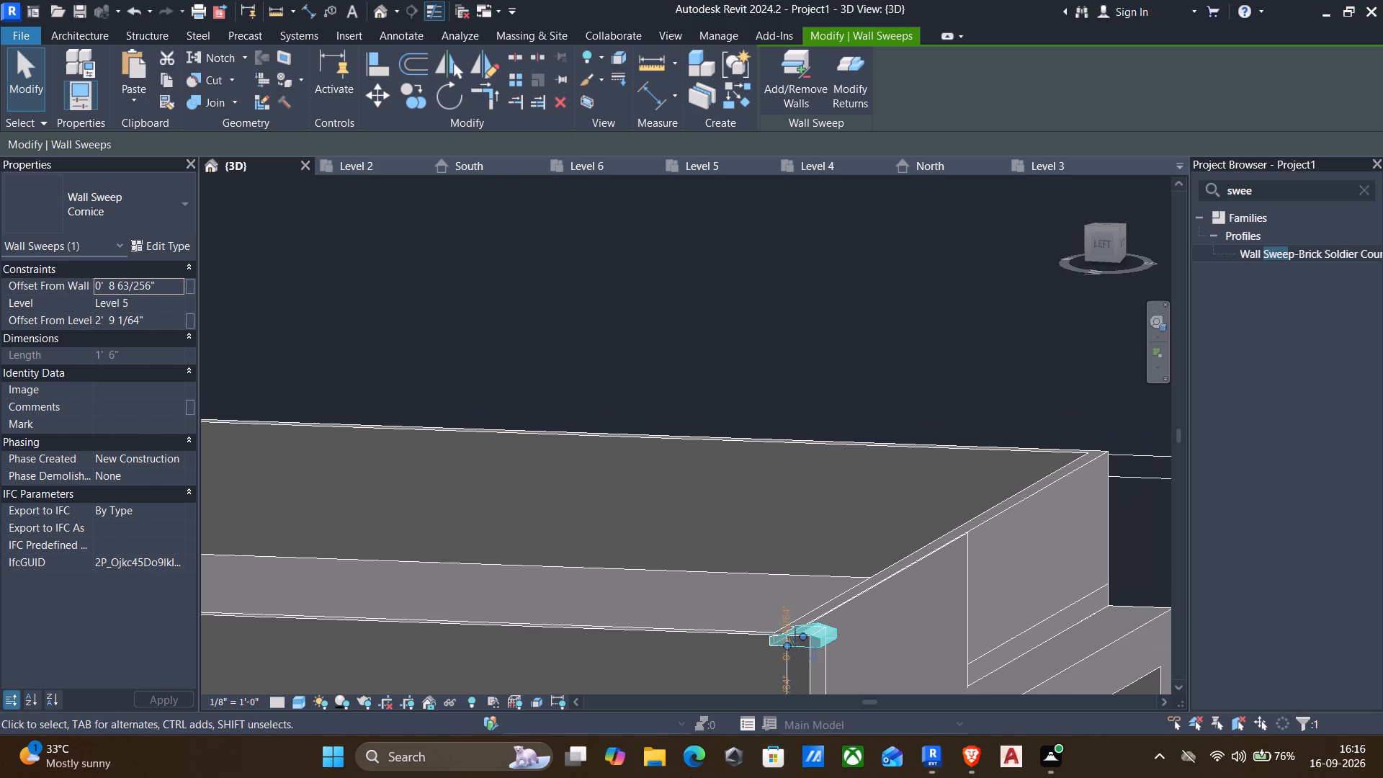
{"action": "middle_click_drag", "start_coordinate": [690, 777], "coordinate": [676, 777], "text": "shift"}
{"action": "scroll", "coordinate": [679, 677], "scroll_direction": "down", "scroll_amount": 2}
{"action": "middle_click_drag", "start_coordinate": [738, 614], "coordinate": [578, 644], "text": "shift"}
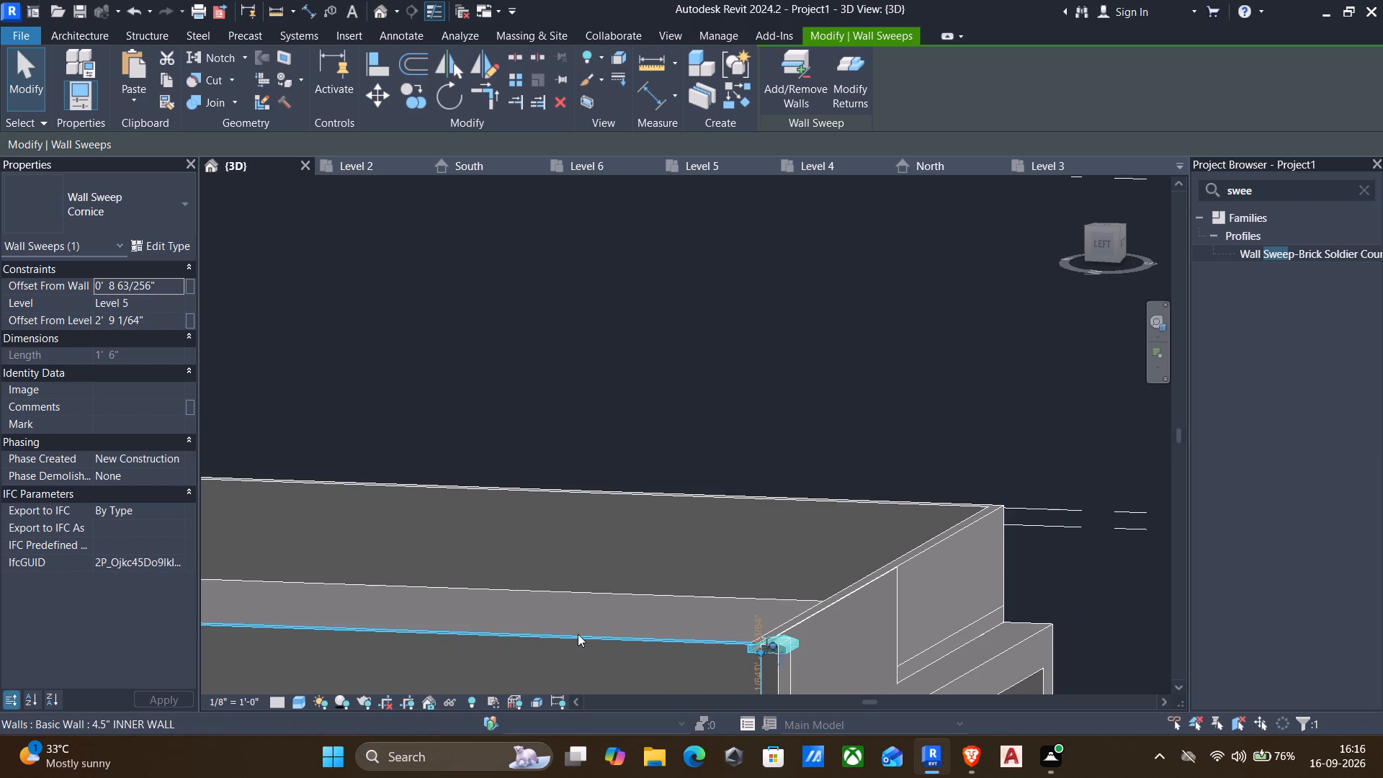
{"action": "scroll", "coordinate": [578, 633], "scroll_direction": "down", "scroll_amount": 2}
{"action": "key", "text": "Escape"}
Examine how the Cornice wall sweep sits on the corner column and against the parapet walls from several sides.
{"action": "middle_click_drag", "start_coordinate": [665, 616], "coordinate": [611, 628], "text": "shift"}
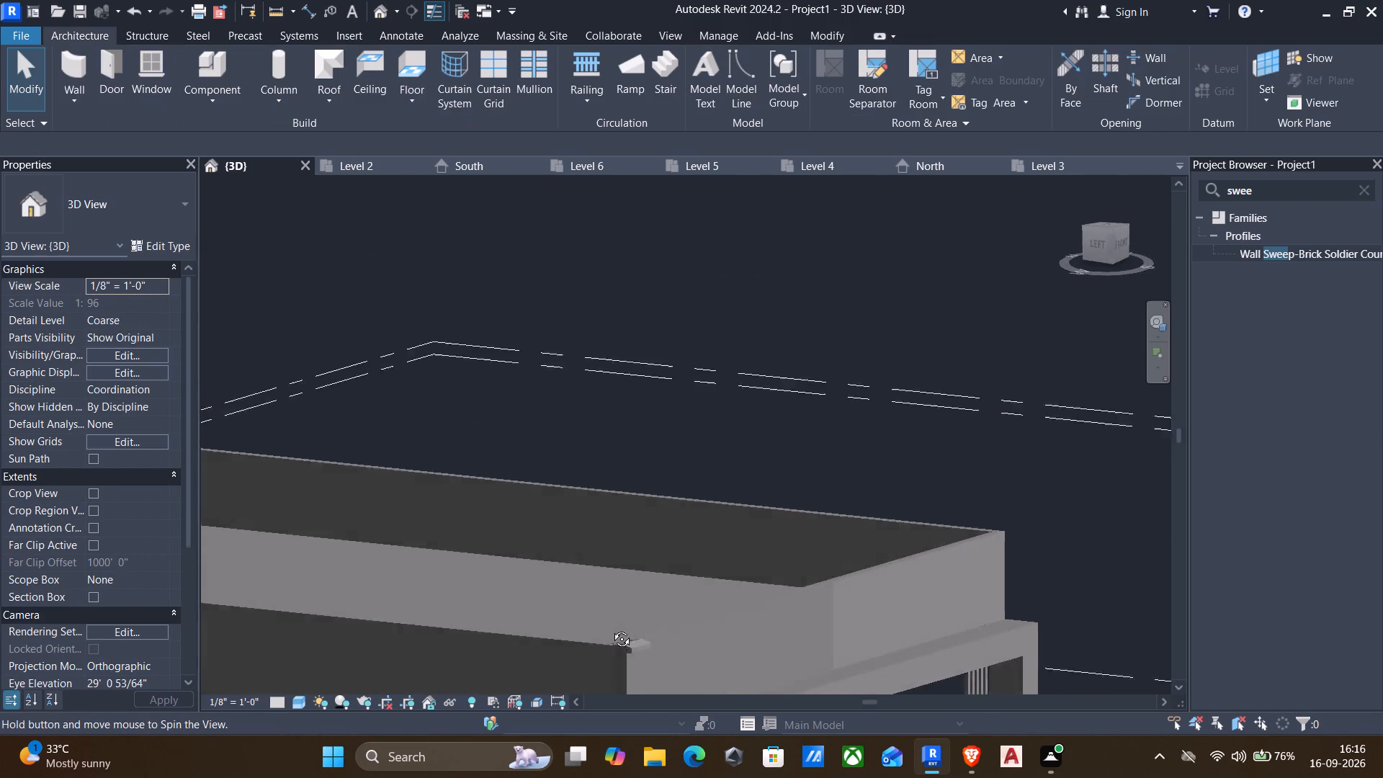
{"action": "middle_click_drag", "start_coordinate": [611, 628], "coordinate": [281, 627], "text": "shift"}
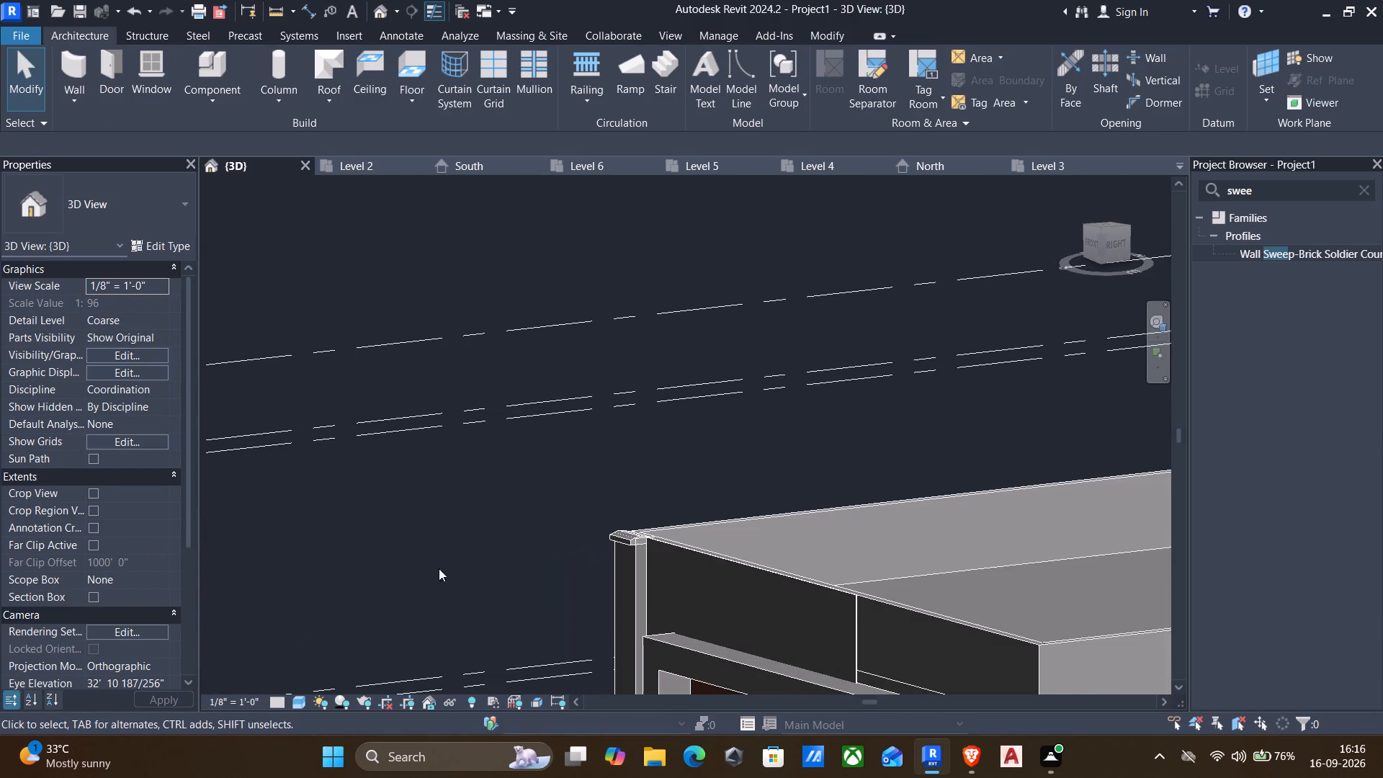
{"action": "scroll", "coordinate": [552, 559], "scroll_direction": "up", "scroll_amount": 2}
{"action": "scroll", "coordinate": [653, 539], "scroll_direction": "up", "scroll_amount": 7}
{"action": "scroll", "coordinate": [653, 539], "scroll_direction": "down", "scroll_amount": 2}
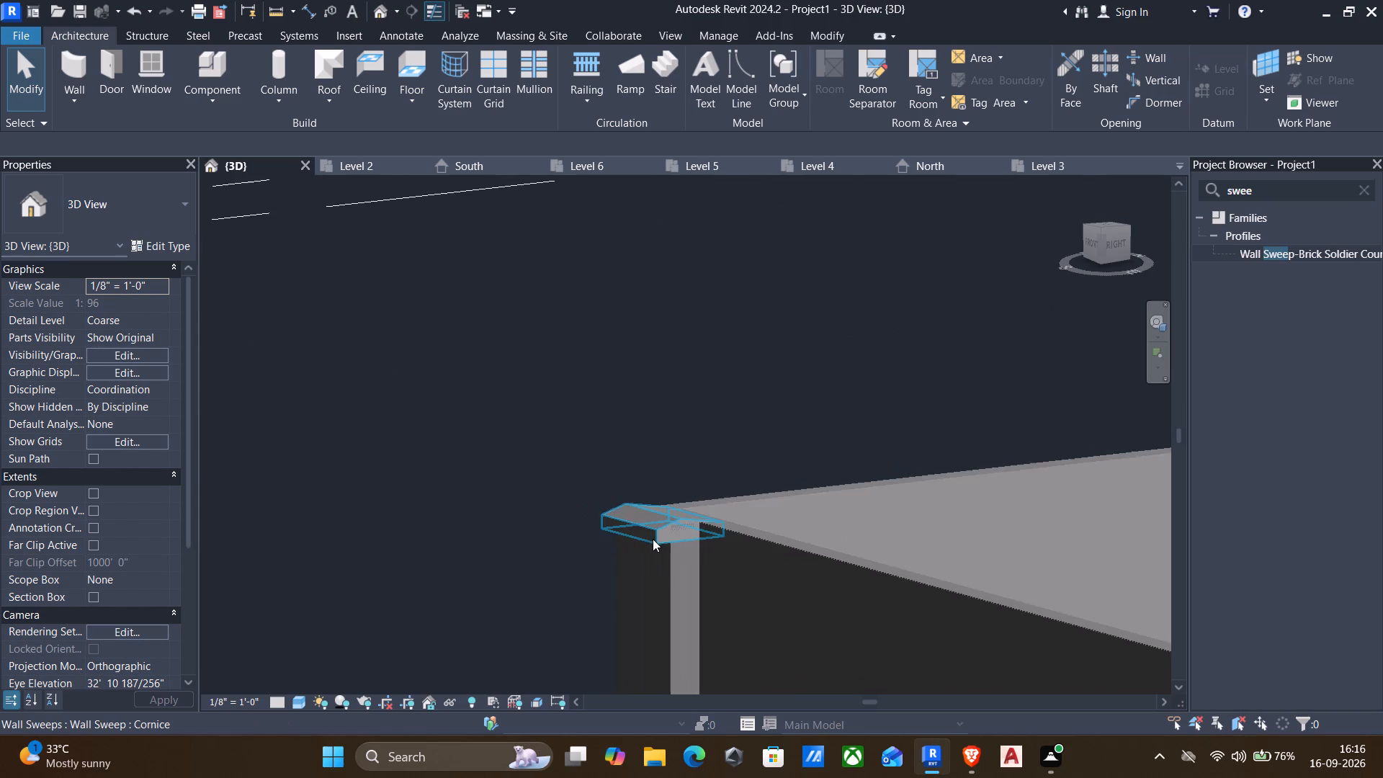
{"action": "middle_click_drag", "start_coordinate": [653, 539], "coordinate": [672, 605], "text": "shift"}
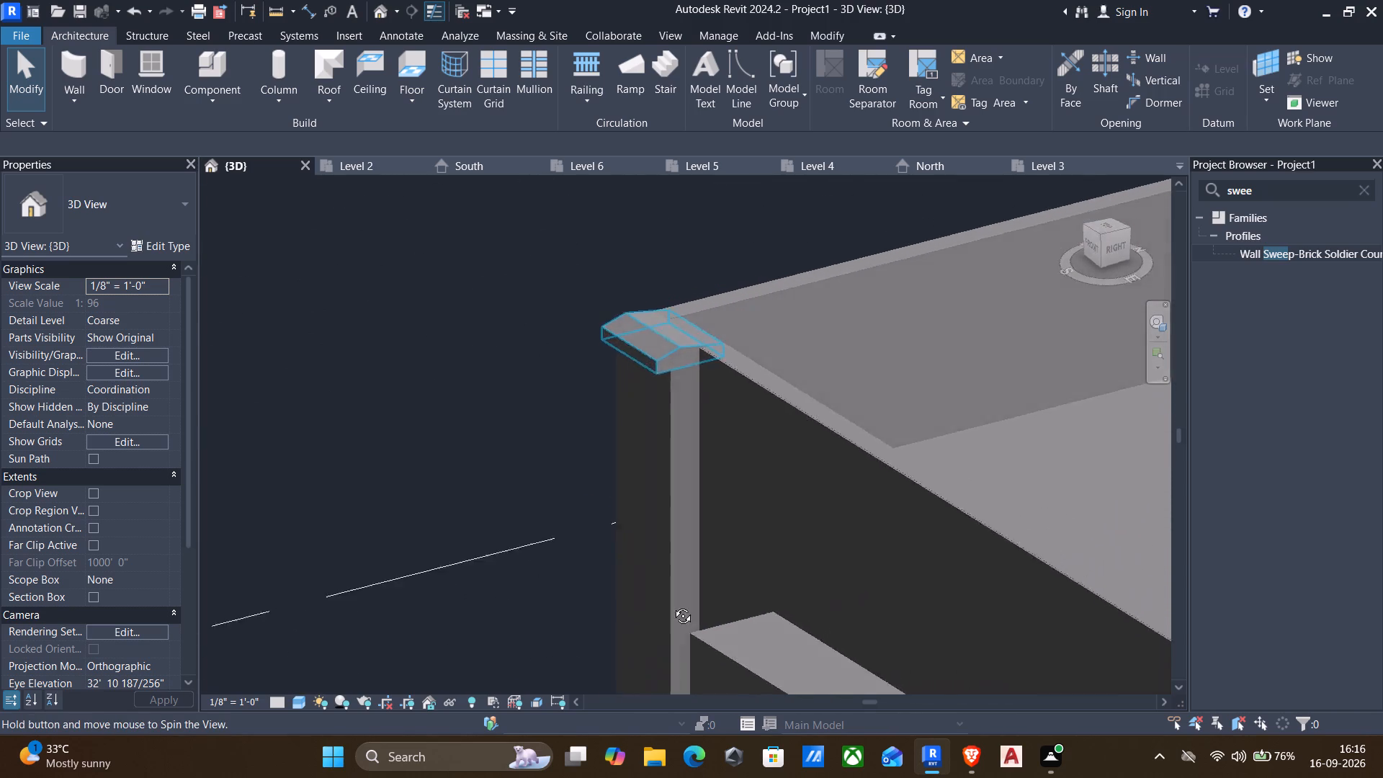
{"action": "middle_click_drag", "start_coordinate": [672, 605], "coordinate": [765, 593], "text": "shift"}
{"action": "scroll", "coordinate": [765, 593], "scroll_direction": "down", "scroll_amount": 9}
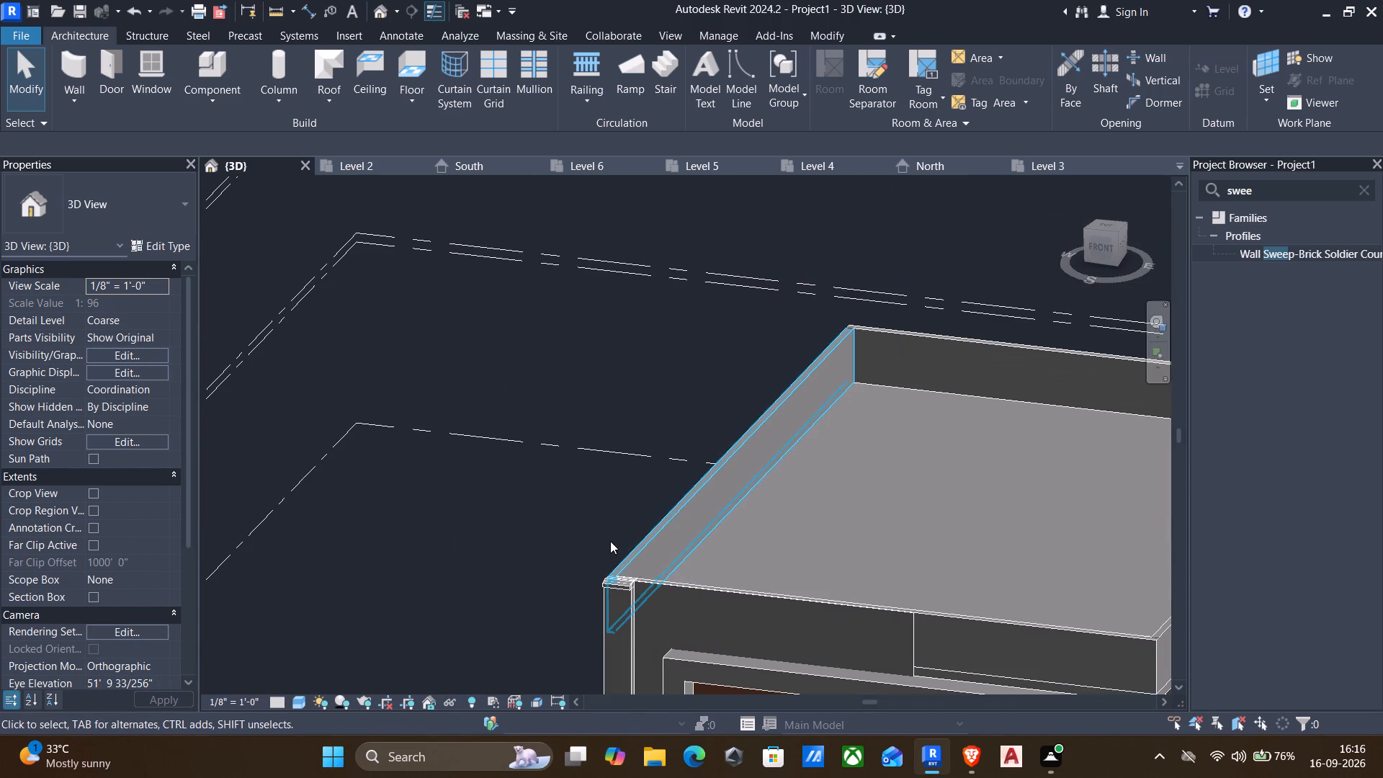
{"action": "scroll", "coordinate": [361, 506], "scroll_direction": "down", "scroll_amount": 4}
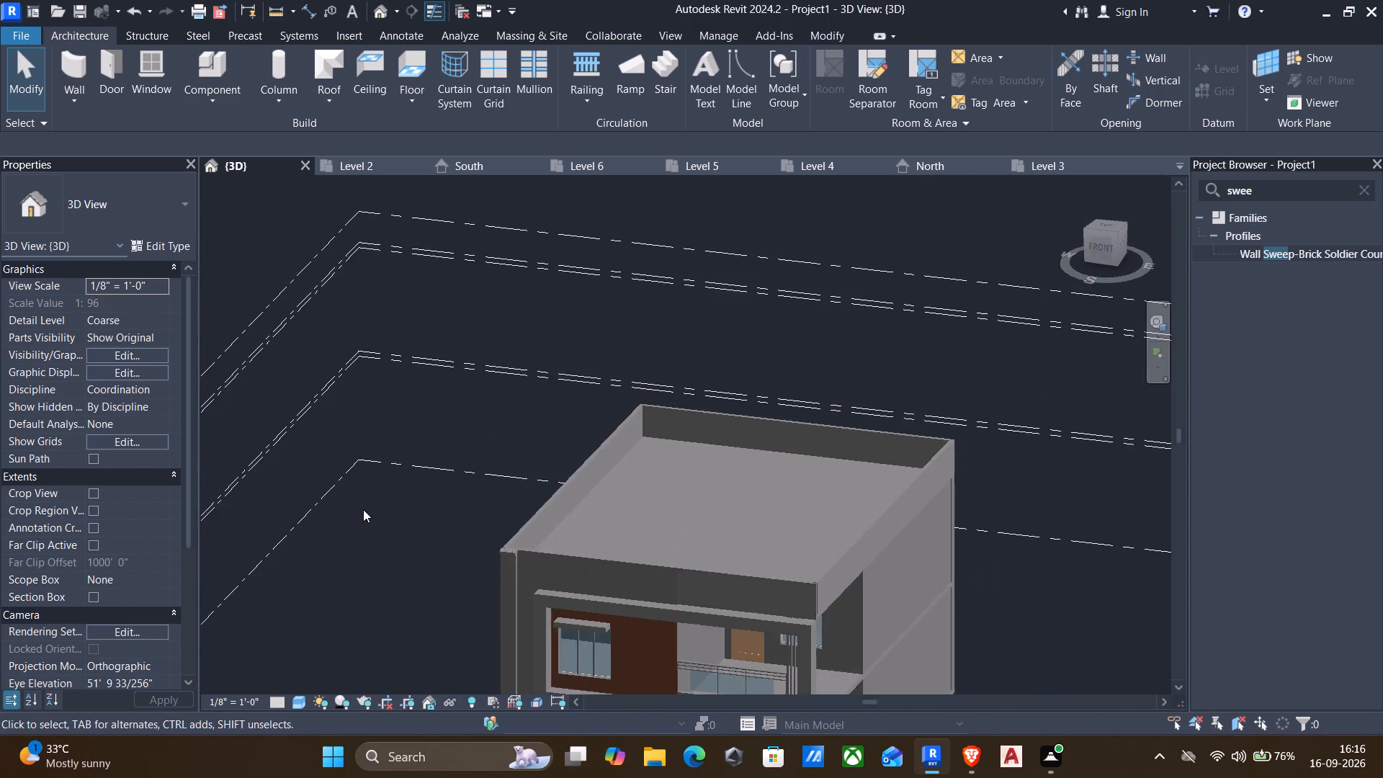
{"action": "middle_click_drag", "start_coordinate": [366, 516], "coordinate": [679, 525], "text": "shift"}
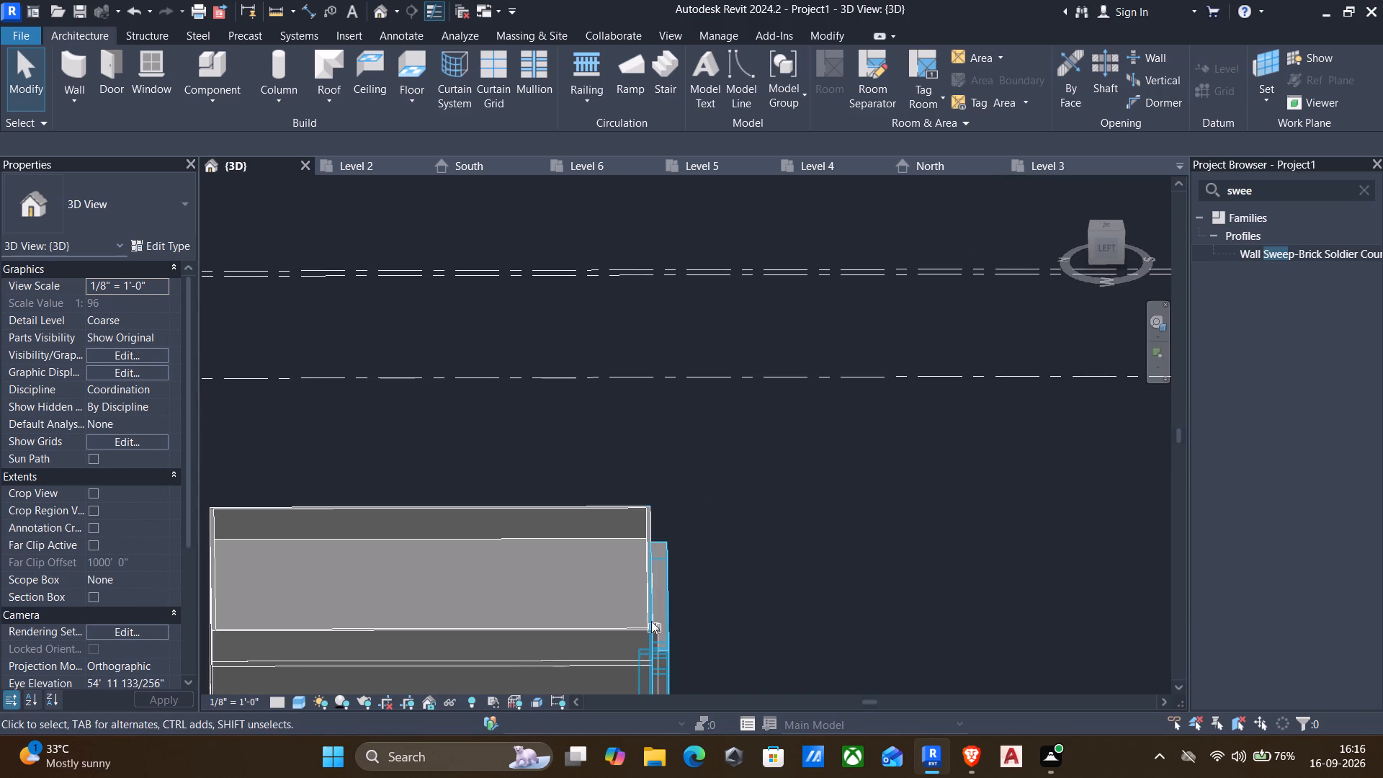
{"action": "scroll", "coordinate": [646, 632], "scroll_direction": "up", "scroll_amount": 8}
{"action": "middle_click_drag", "start_coordinate": [774, 576], "coordinate": [614, 565], "text": "shift"}
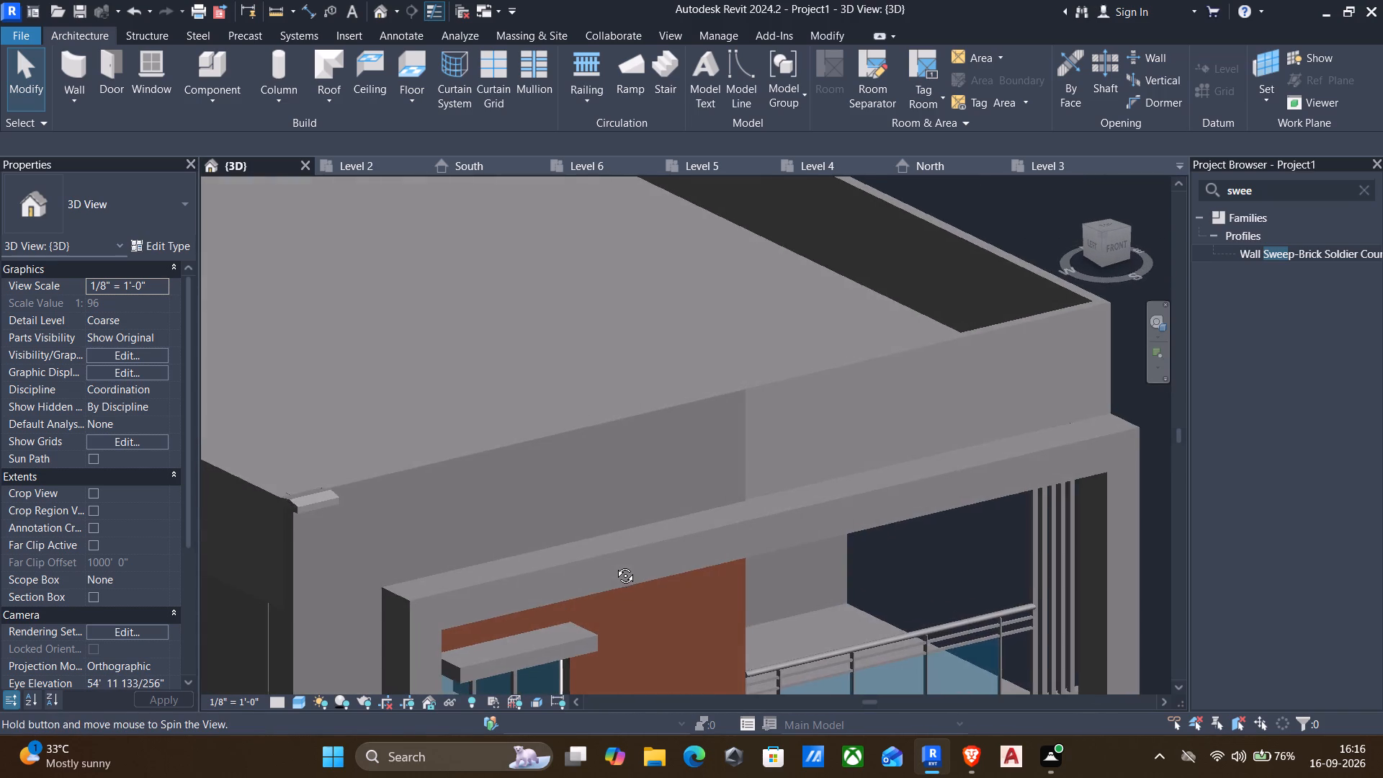
{"action": "middle_click_drag", "start_coordinate": [614, 565], "coordinate": [613, 560], "text": "shift"}
{"action": "scroll", "coordinate": [282, 516], "scroll_direction": "up", "scroll_amount": 3}
{"action": "scroll", "coordinate": [282, 517], "scroll_direction": "down", "scroll_amount": 1}
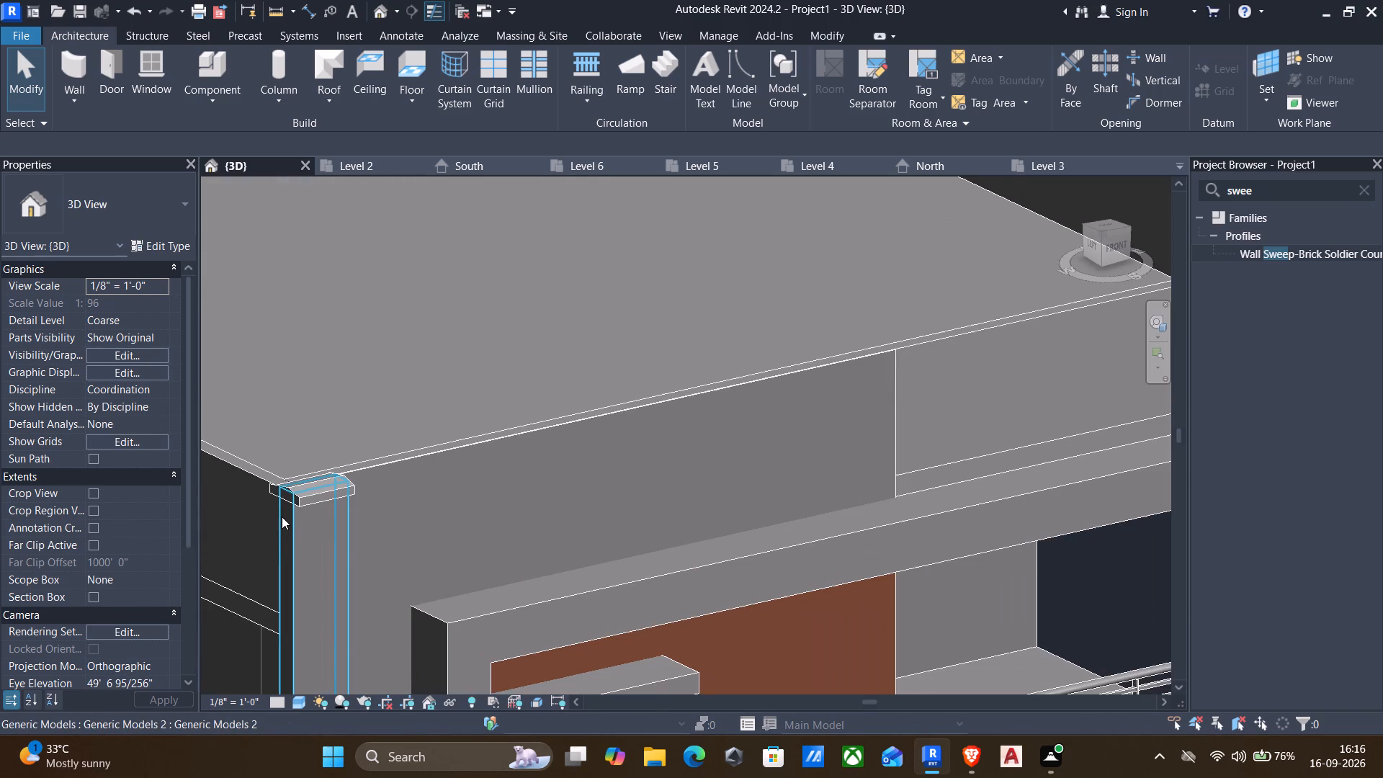
{"action": "scroll", "coordinate": [284, 509], "scroll_direction": "up", "scroll_amount": 3}
{"action": "middle_click_drag", "start_coordinate": [308, 499], "coordinate": [399, 529], "text": "shift"}
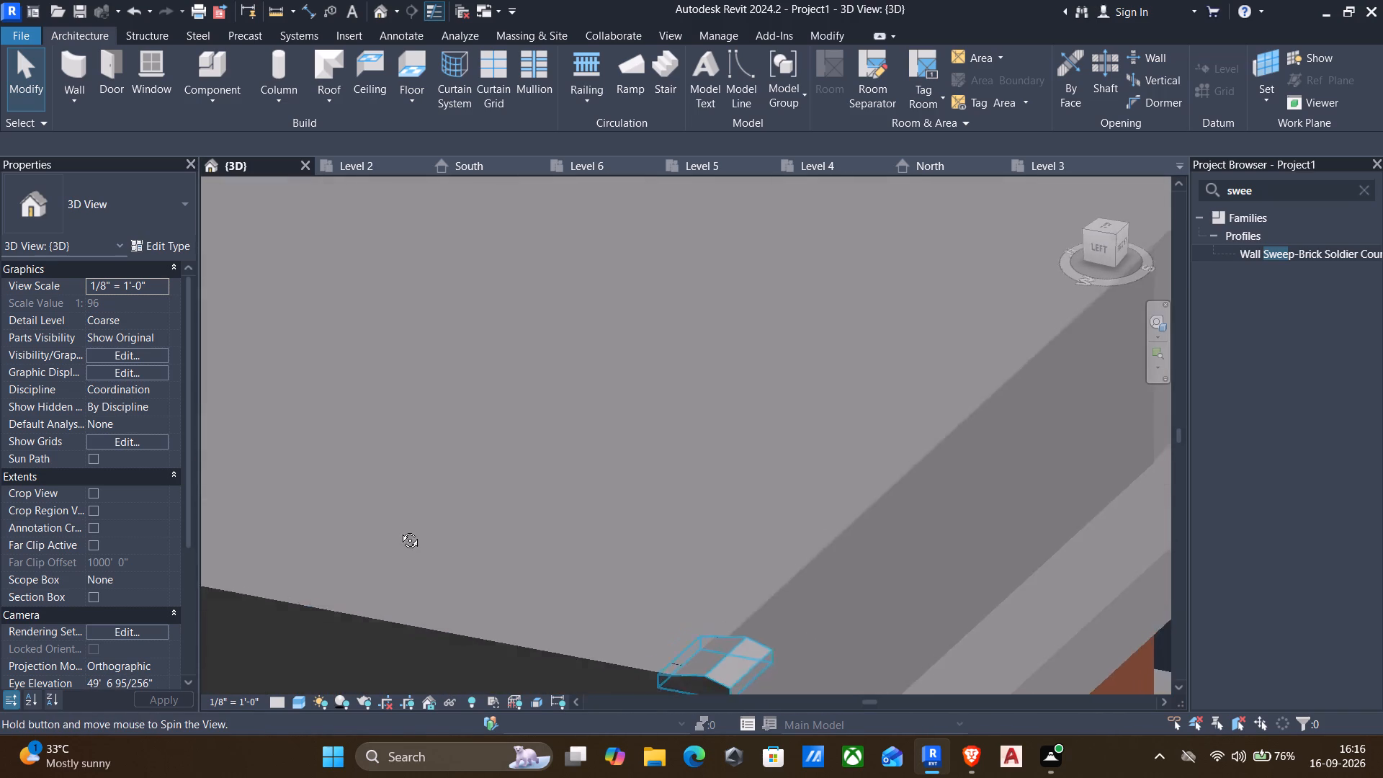
{"action": "middle_click_drag", "start_coordinate": [399, 529], "coordinate": [491, 465], "text": "shift"}
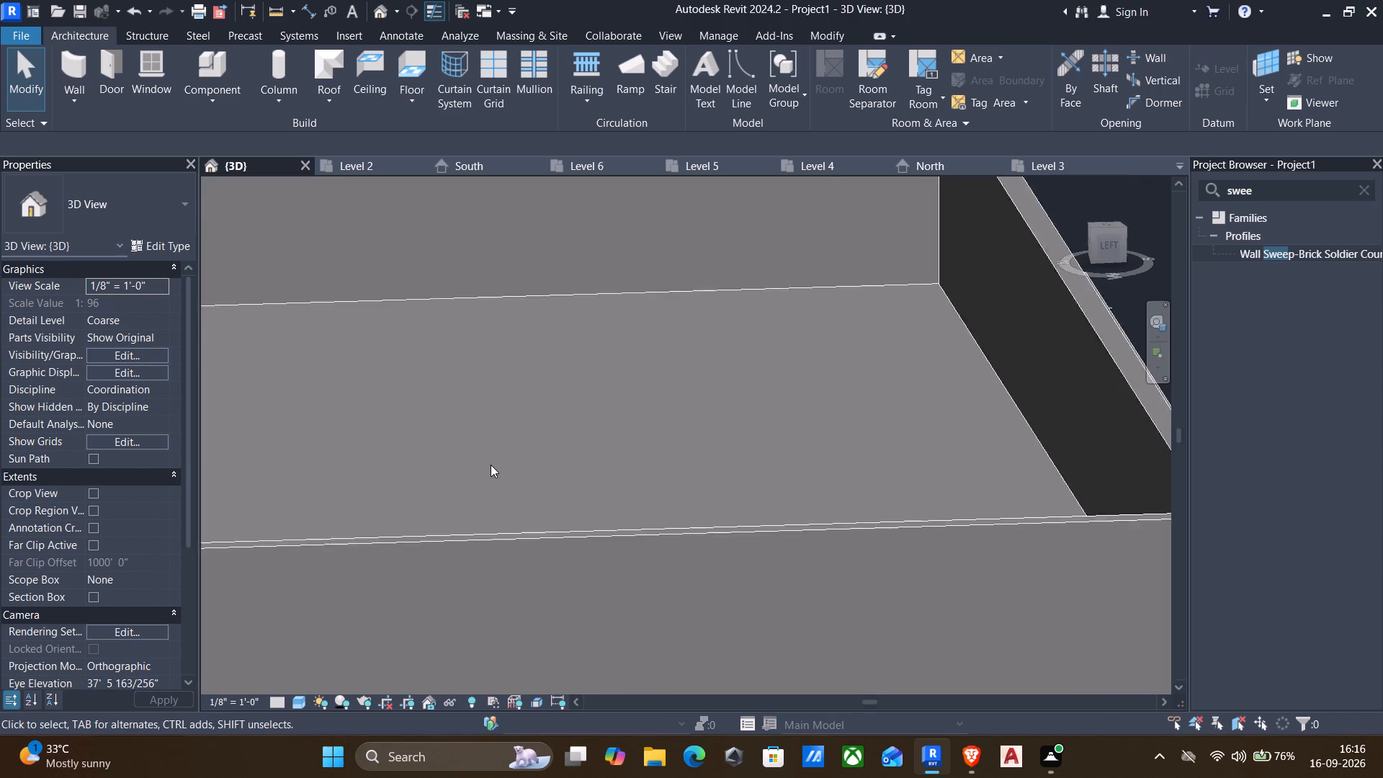
{"action": "scroll", "coordinate": [491, 464], "scroll_direction": "down", "scroll_amount": 2}
{"action": "middle_click_drag", "start_coordinate": [643, 467], "coordinate": [661, 520], "text": "shift"}
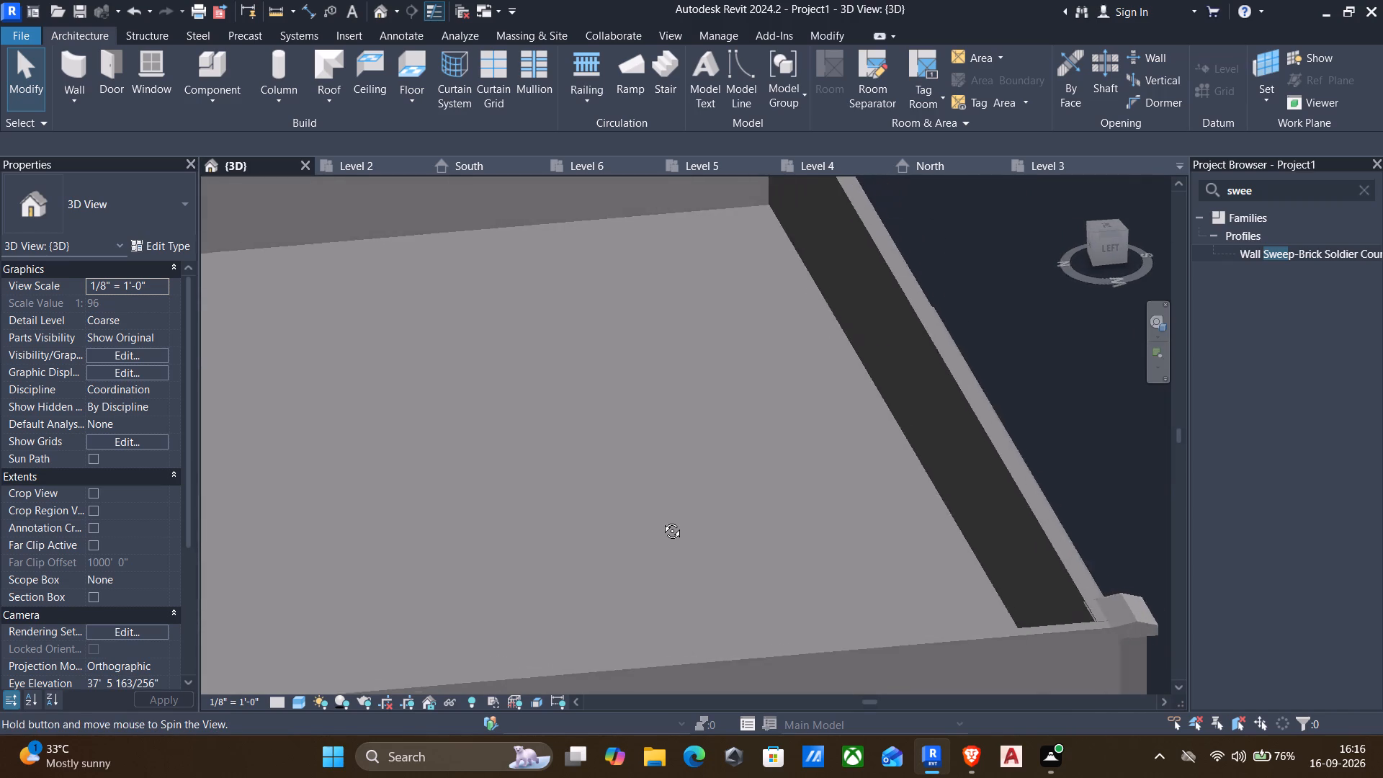
{"action": "middle_click_drag", "start_coordinate": [661, 520], "coordinate": [704, 522], "text": "shift"}
{"action": "scroll", "coordinate": [739, 496], "scroll_direction": "down", "scroll_amount": 4}
{"action": "middle_click_drag", "start_coordinate": [748, 488], "coordinate": [820, 505], "text": "shift"}
{"action": "scroll", "coordinate": [840, 476], "scroll_direction": "down", "scroll_amount": 2}
{"action": "middle_click_drag", "start_coordinate": [861, 470], "coordinate": [716, 540]}
Align the inner side face of the Cornice wall sweep with the inner face of the adjoining parapet wall.
{"action": "key", "text": "a"}
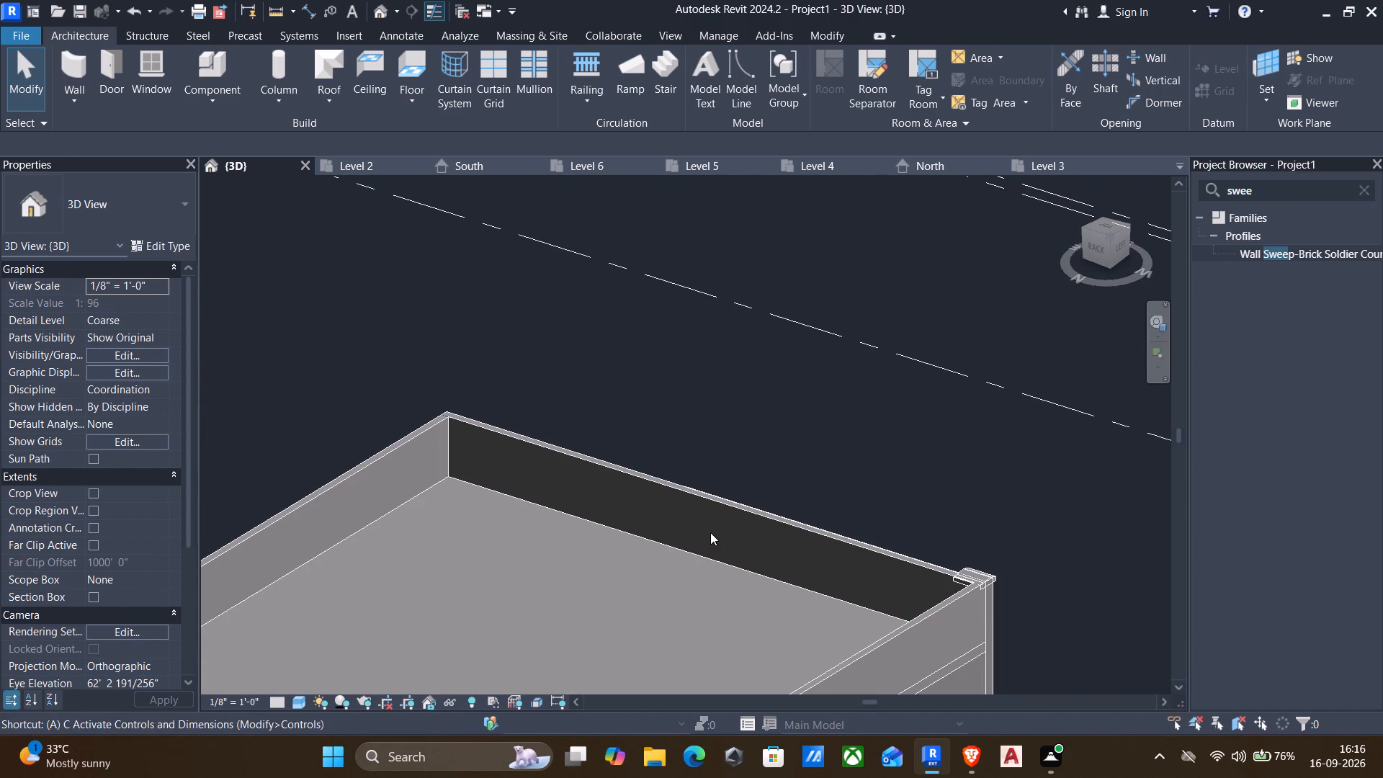
{"action": "key", "text": "l"}
{"action": "scroll", "coordinate": [885, 572], "scroll_direction": "up", "scroll_amount": 3}
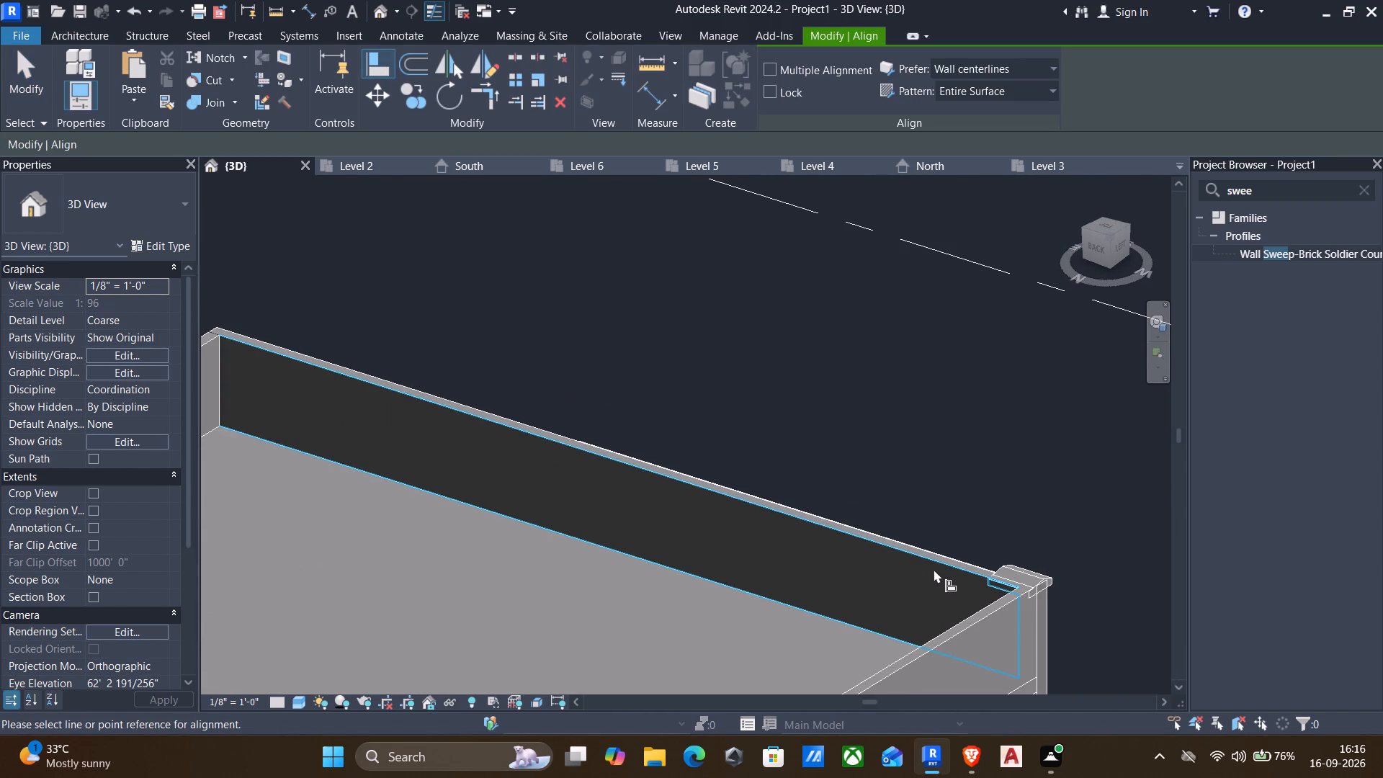
{"action": "left_click", "coordinate": [934, 564]}
{"action": "scroll", "coordinate": [1011, 590], "scroll_direction": "up", "scroll_amount": 4}
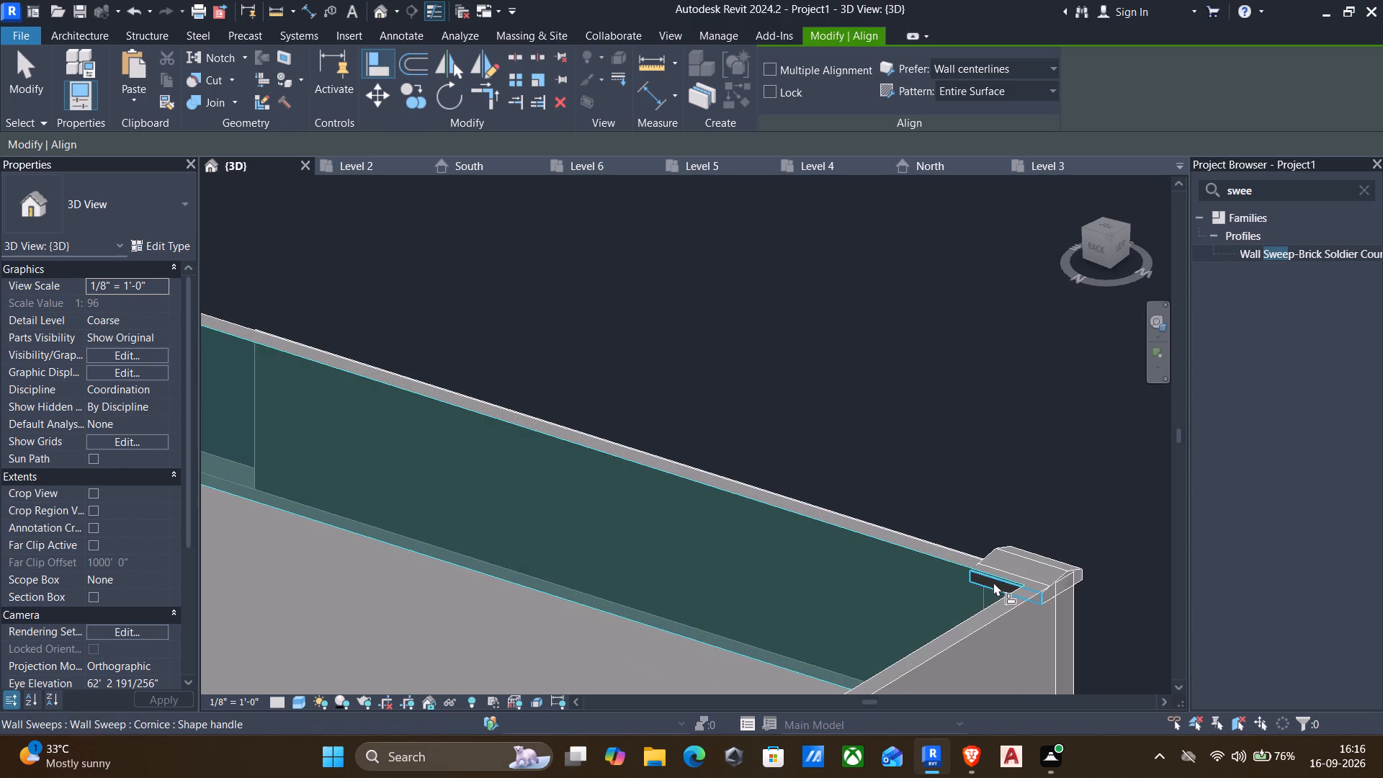
{"action": "left_click", "coordinate": [993, 582]}
{"action": "scroll", "coordinate": [945, 581], "scroll_direction": "up", "scroll_amount": 7}
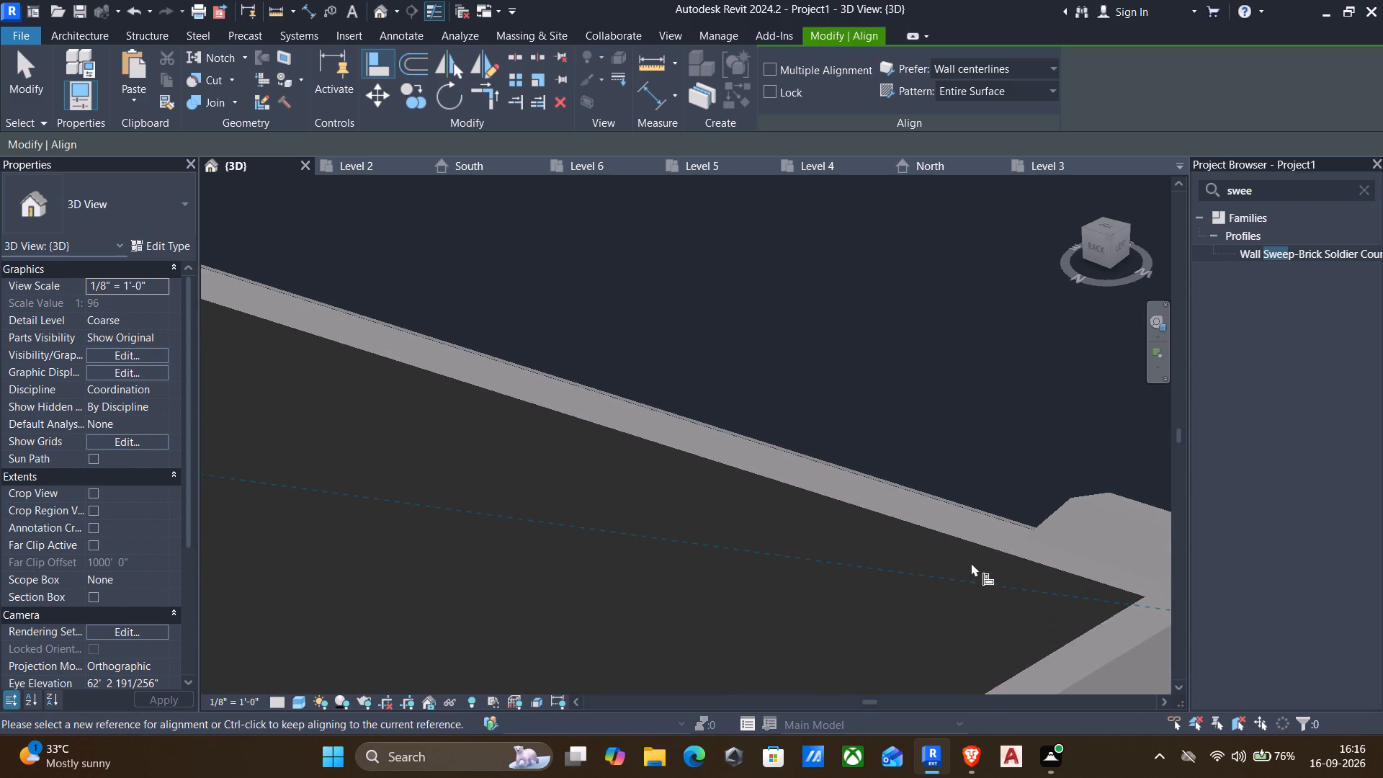
{"action": "scroll", "coordinate": [900, 602], "scroll_direction": "down", "scroll_amount": 5}
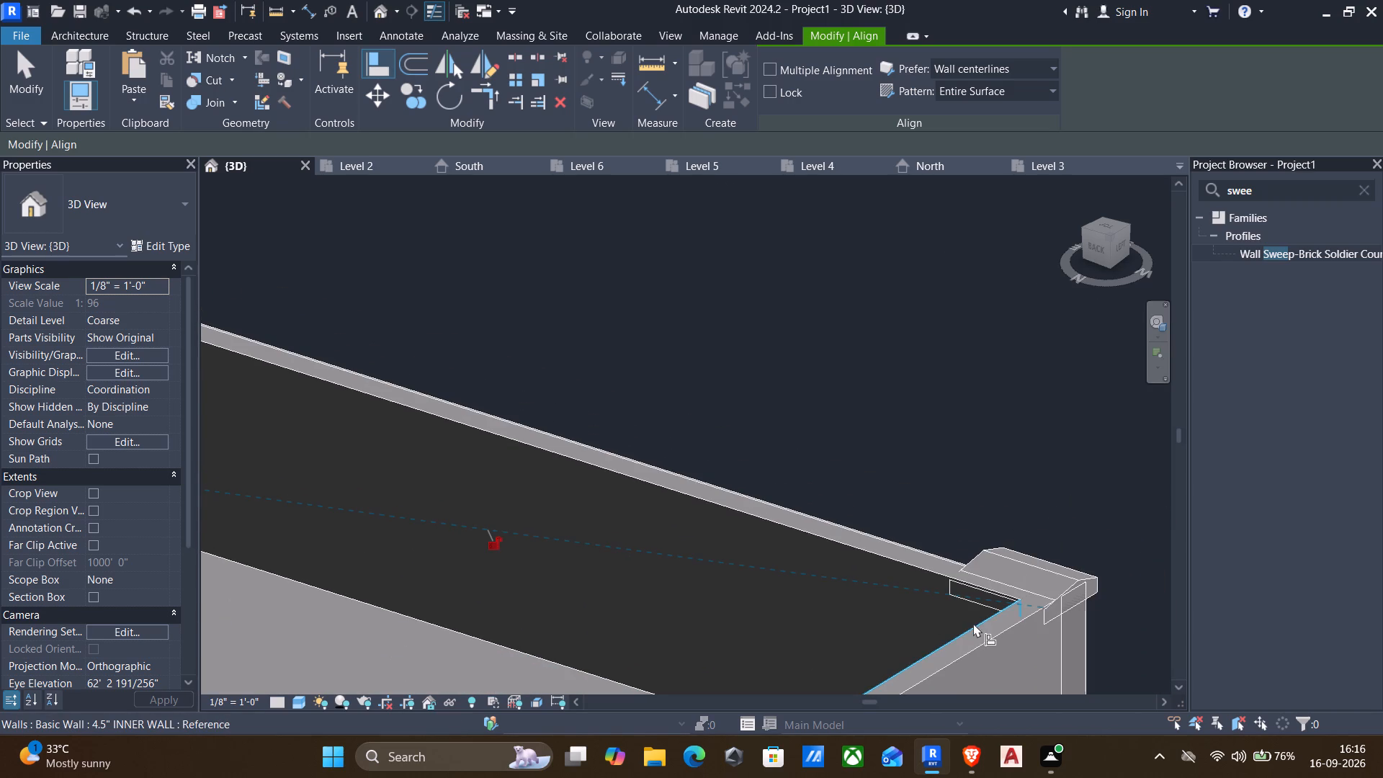
Try to align the end of the Cornice wall sweep with the outer face of the other parapet wall at the corner.
{"action": "left_click", "coordinate": [1008, 634]}
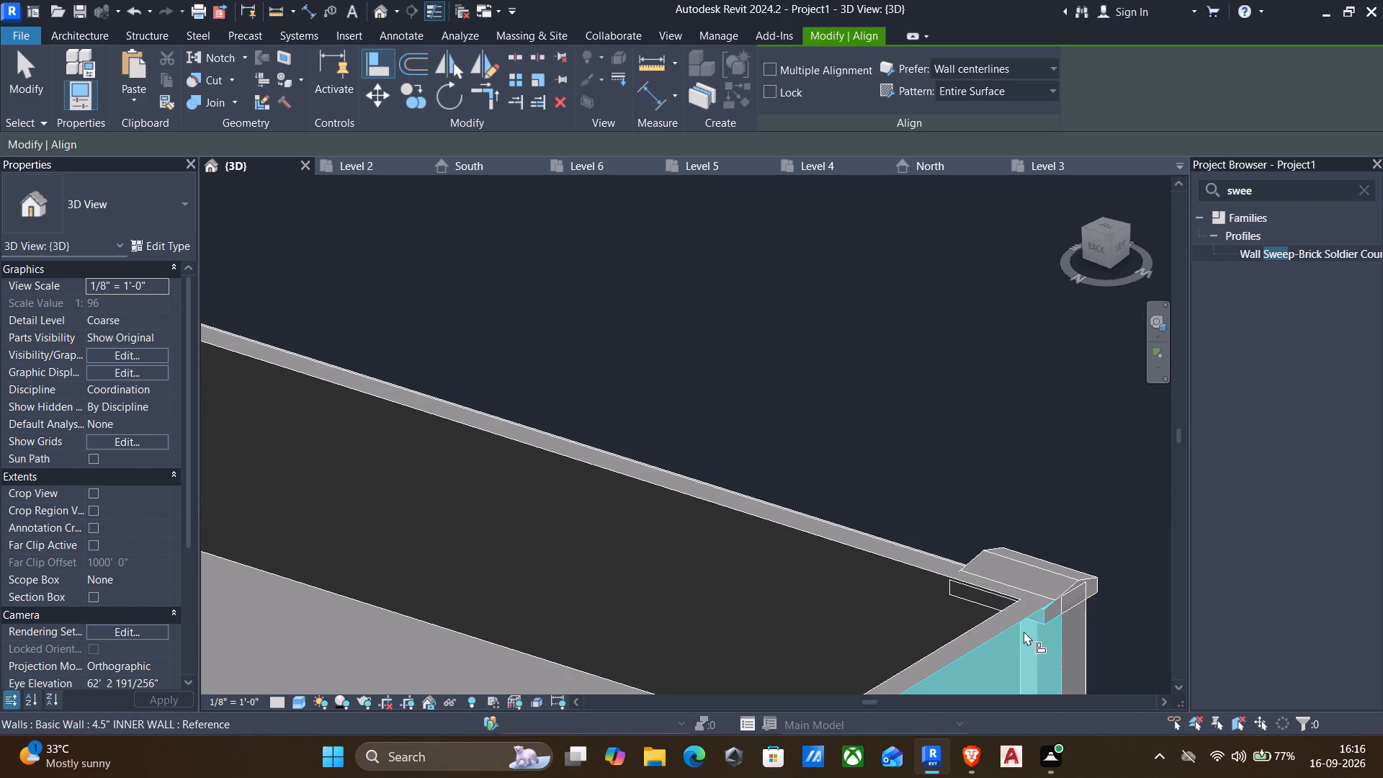
{"action": "left_click", "coordinate": [1072, 607]}
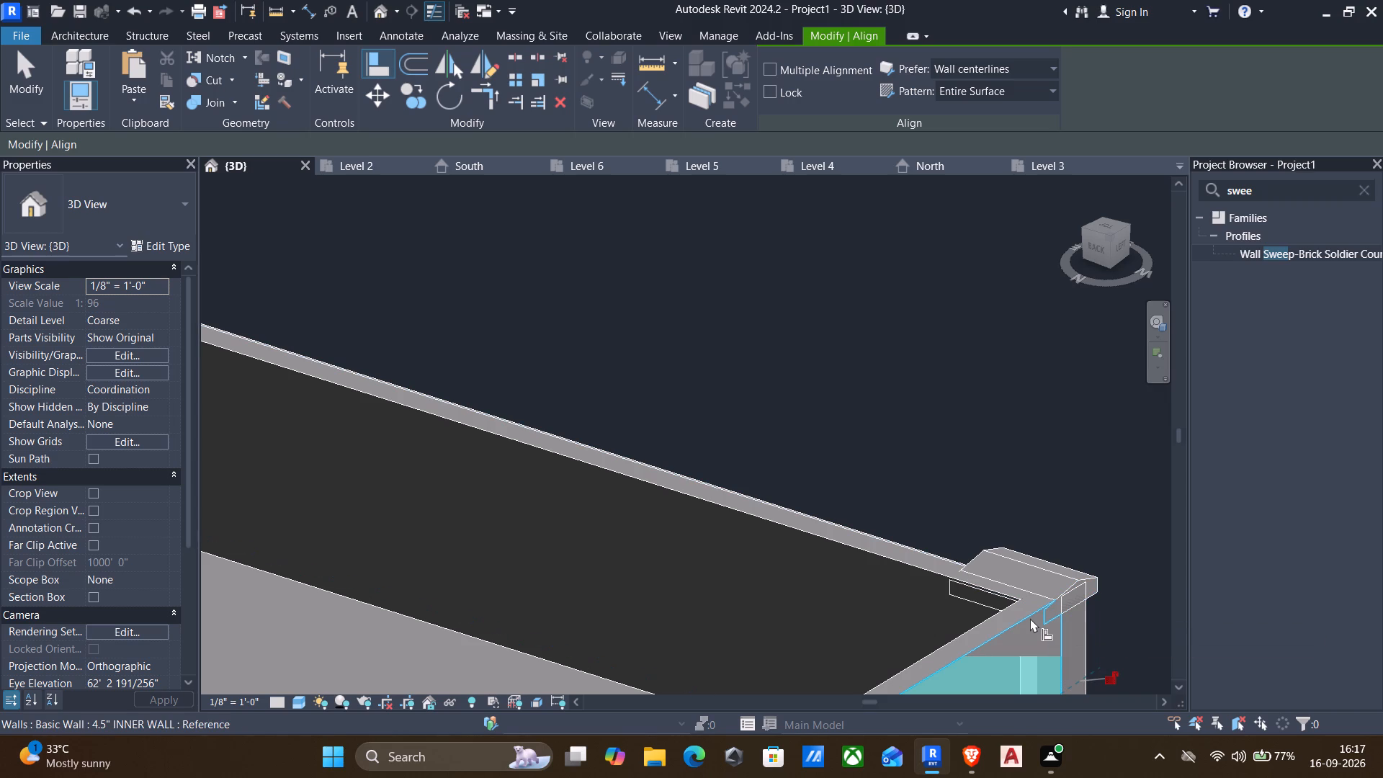
{"action": "key", "text": "Escape"}
{"action": "scroll", "coordinate": [1057, 607], "scroll_direction": "down", "scroll_amount": 3}
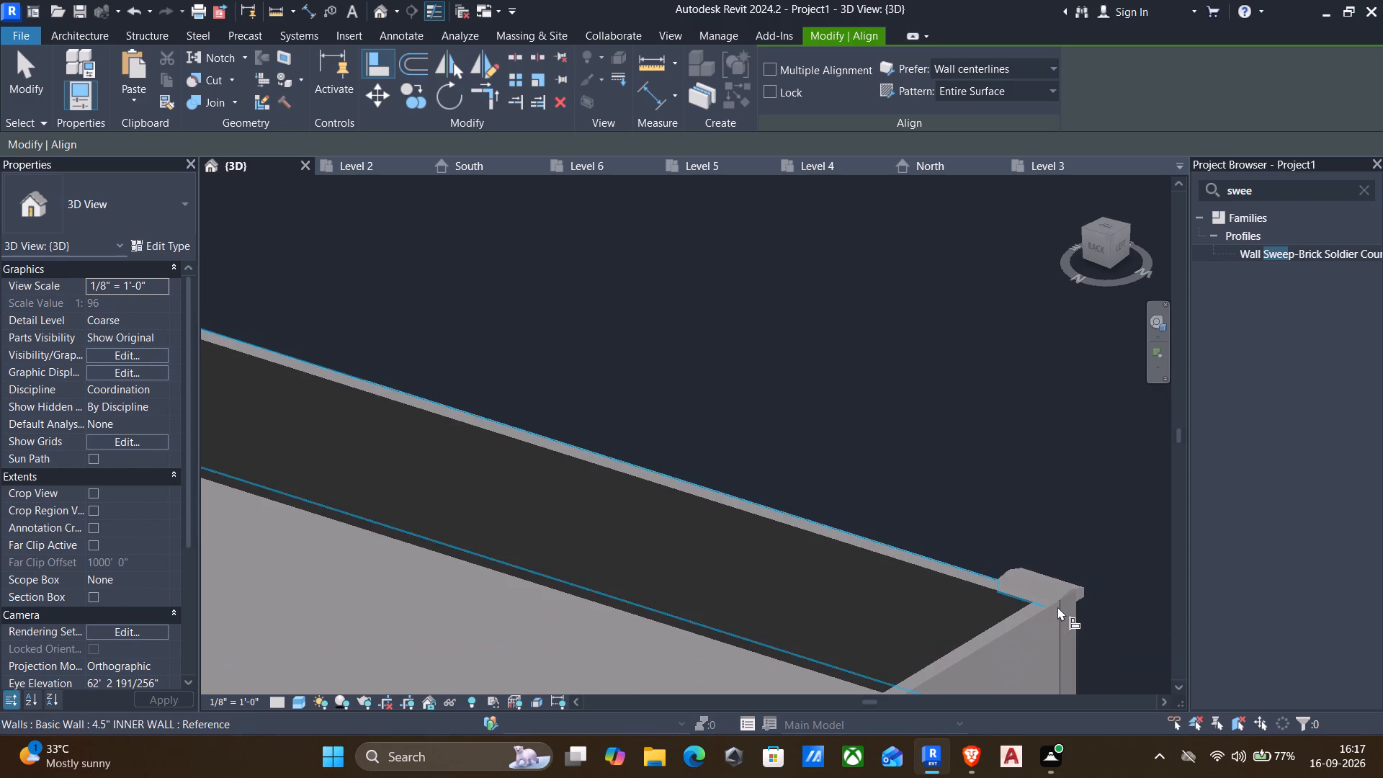
{"action": "key", "text": "Escape"}
{"action": "scroll", "coordinate": [949, 556], "scroll_direction": "down", "scroll_amount": 2}
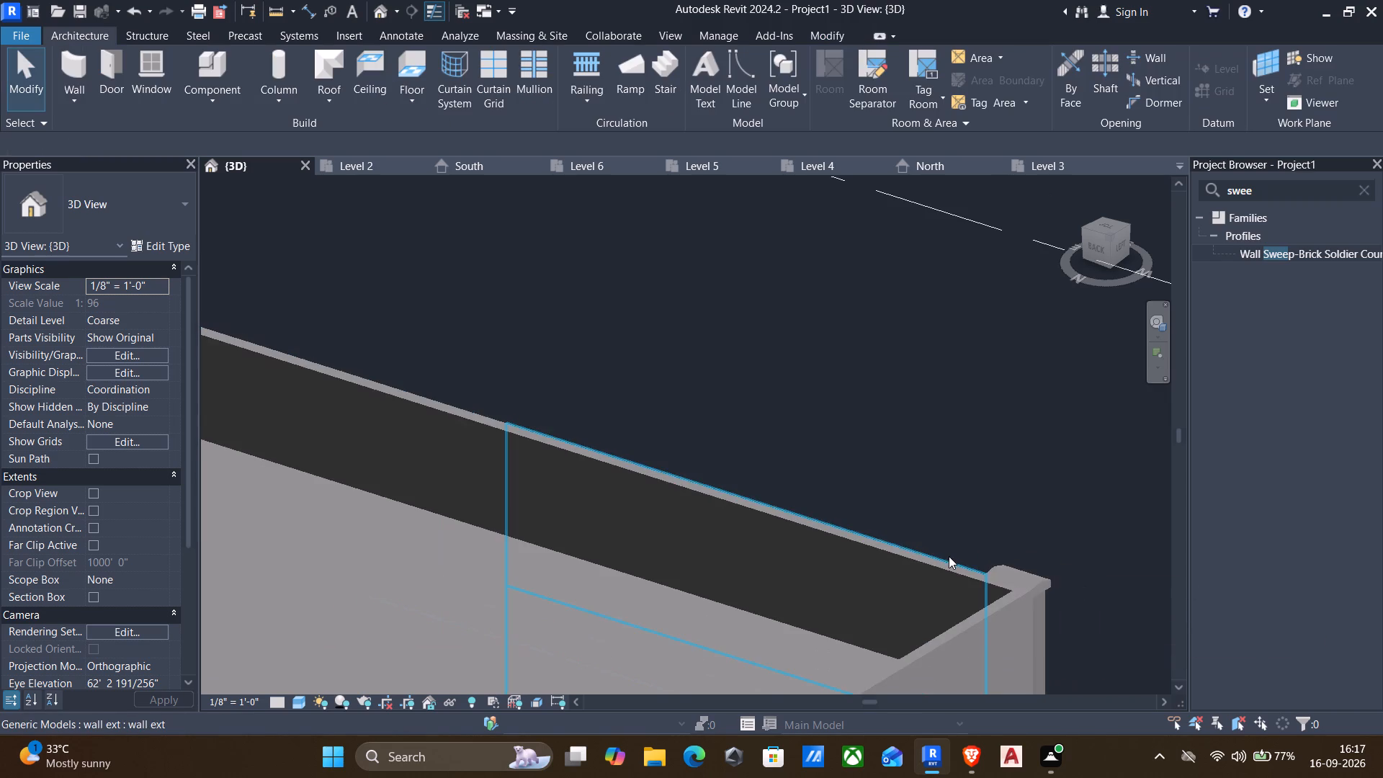
{"action": "middle_click_drag", "start_coordinate": [949, 556], "coordinate": [301, 508], "text": "shift"}
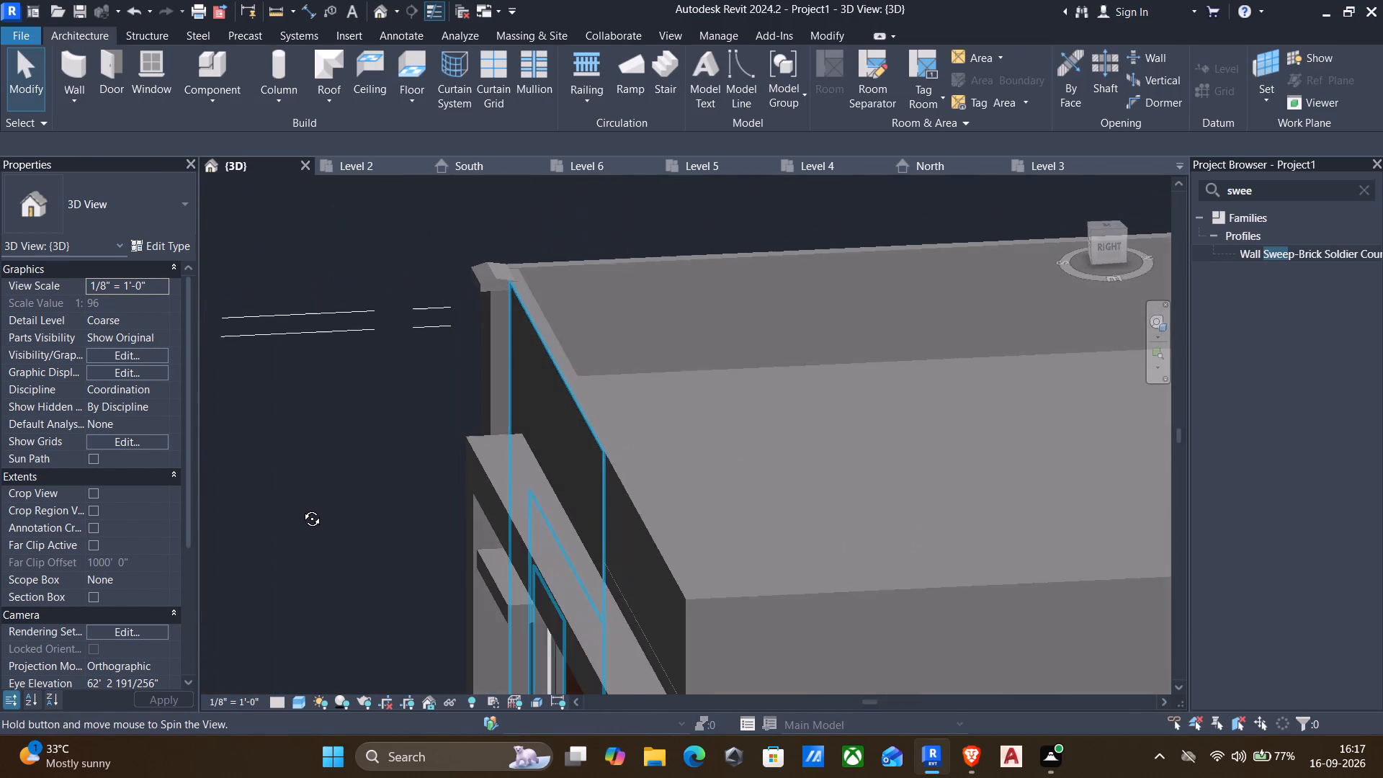
Inspect the type properties of the 1 Brick and 2 Bricks types of the Wall Sweep-Brick Soldier Course profile.
{"action": "middle_click_drag", "start_coordinate": [301, 508], "coordinate": [366, 429], "text": "shift"}
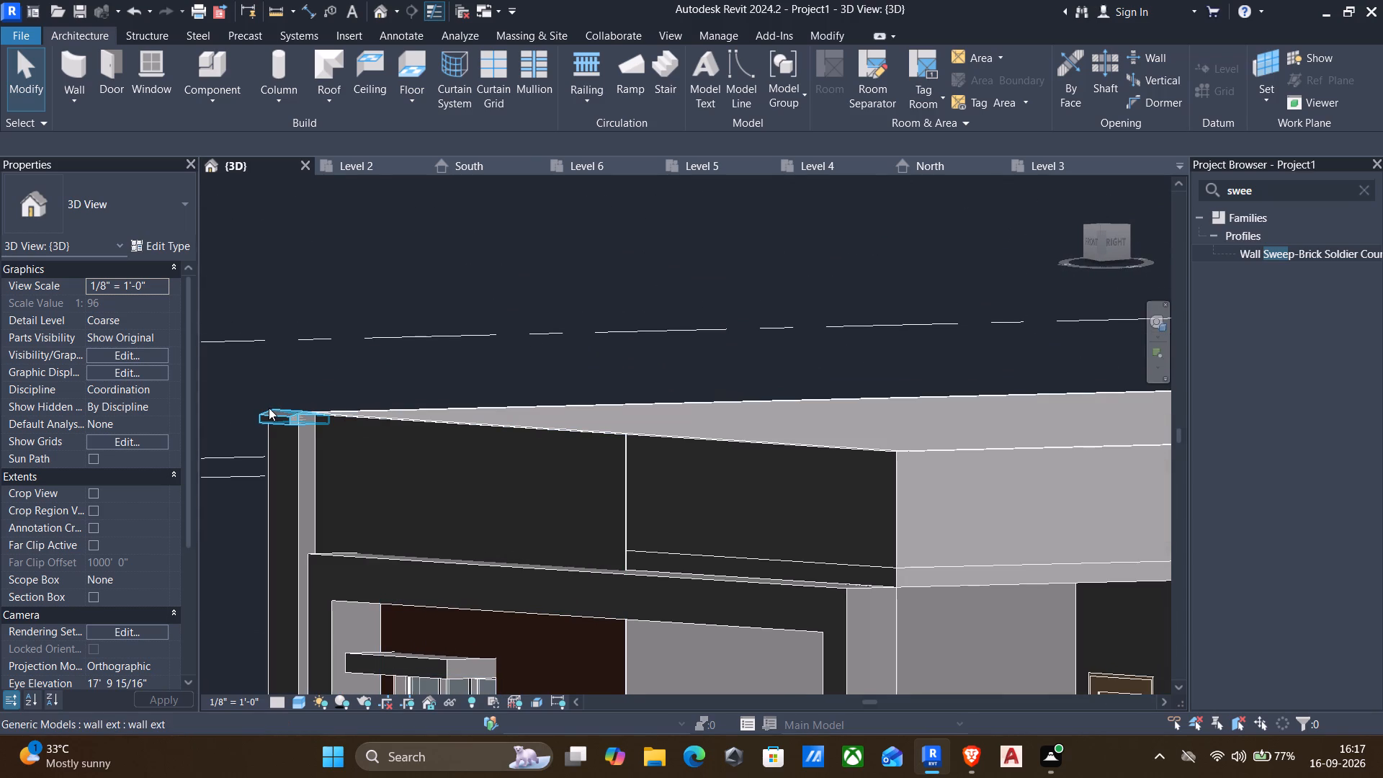
{"action": "left_click", "coordinate": [269, 408]}
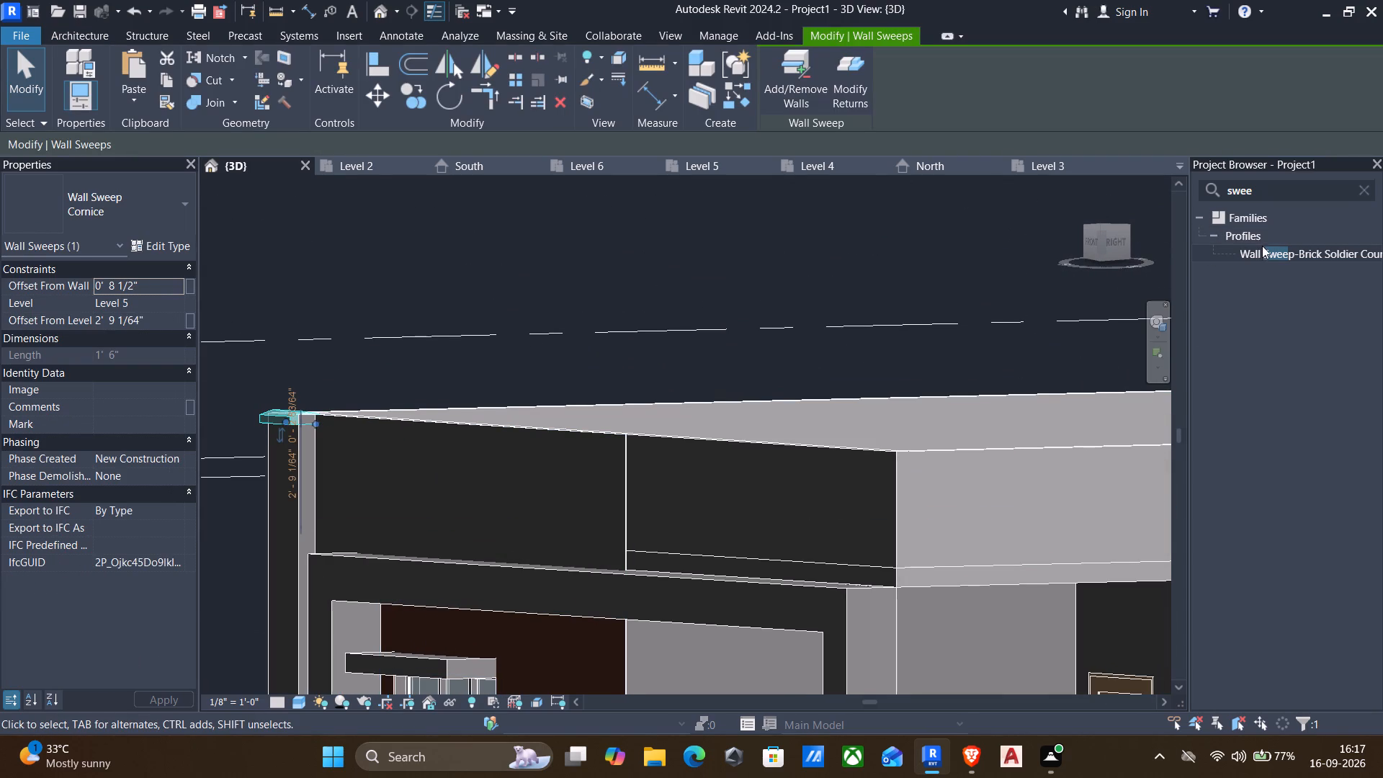
{"action": "left_click", "coordinate": [1369, 184]}
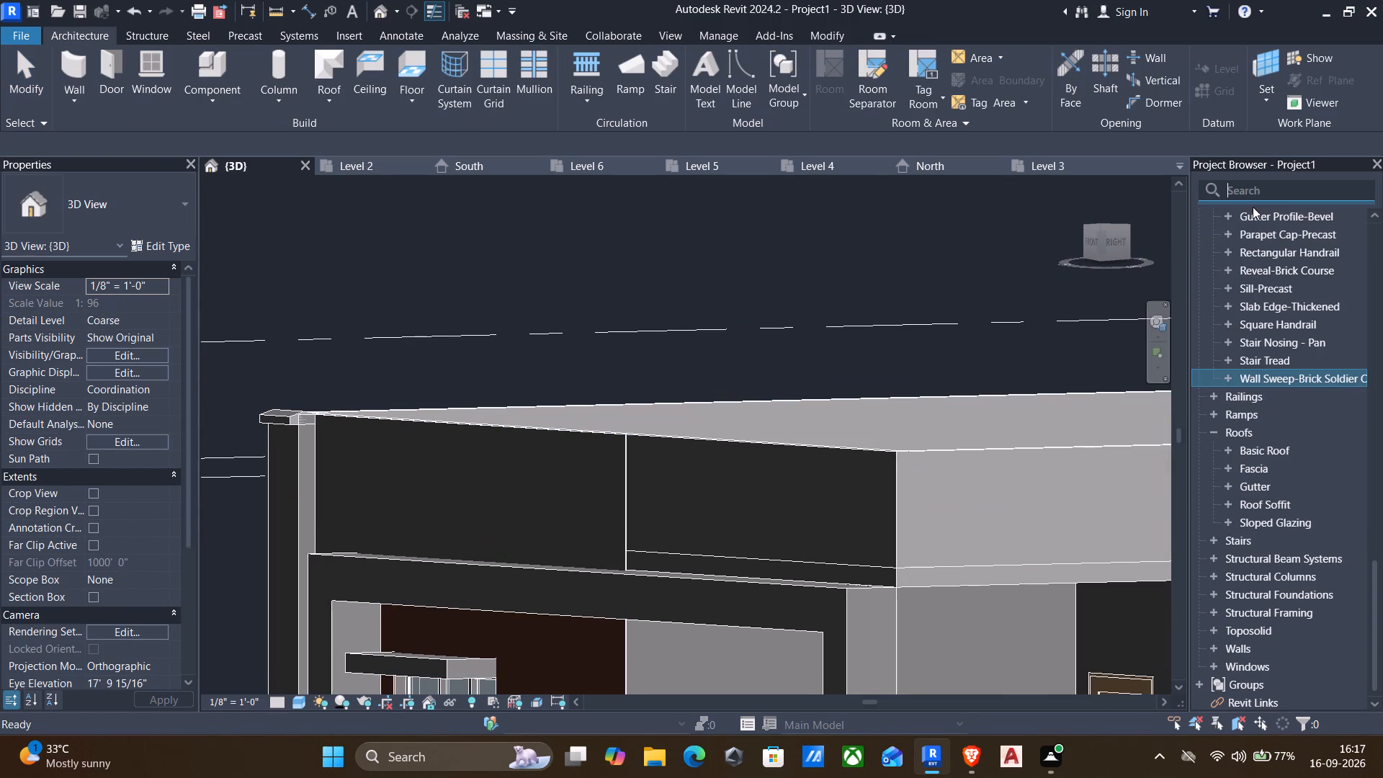
{"action": "left_click", "coordinate": [1234, 379]}
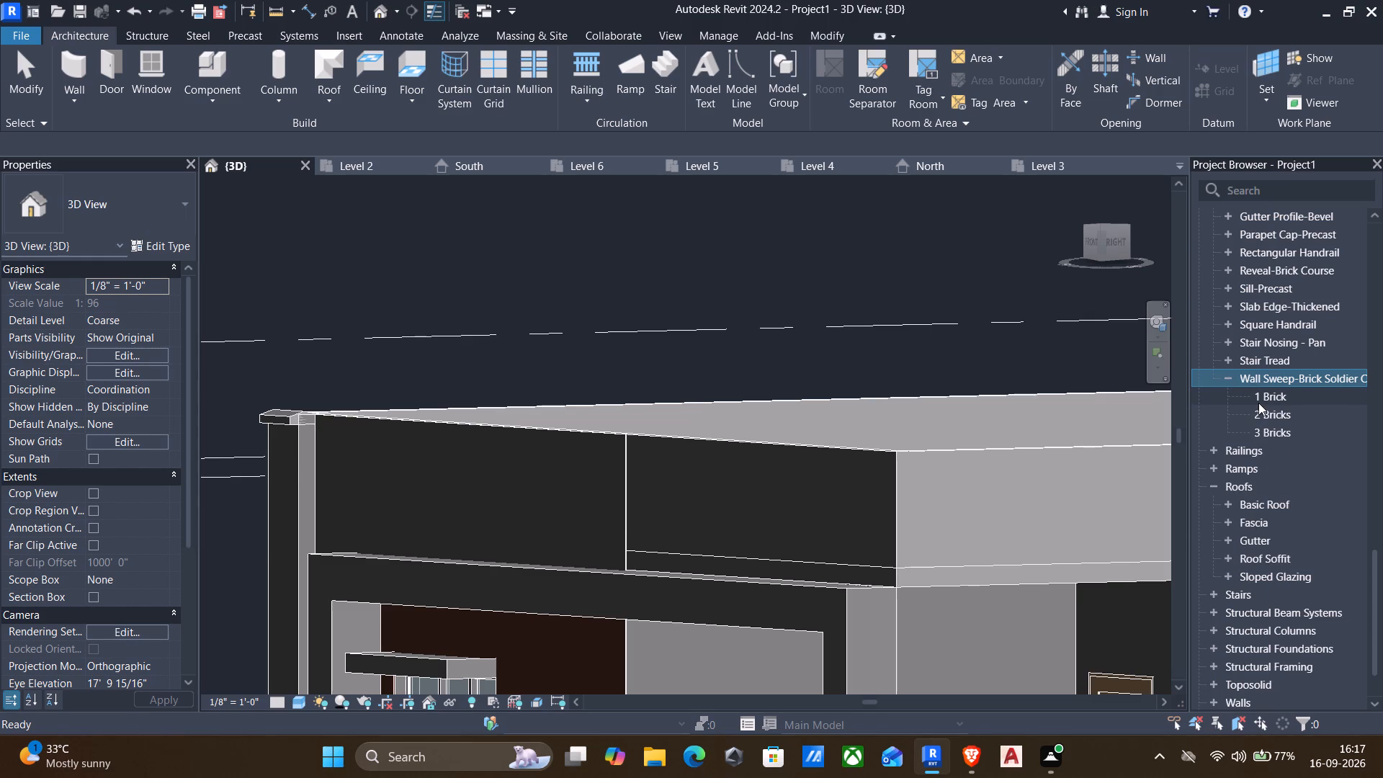
{"action": "left_click", "coordinate": [1257, 403]}
{"action": "left_click", "coordinate": [1257, 403]}
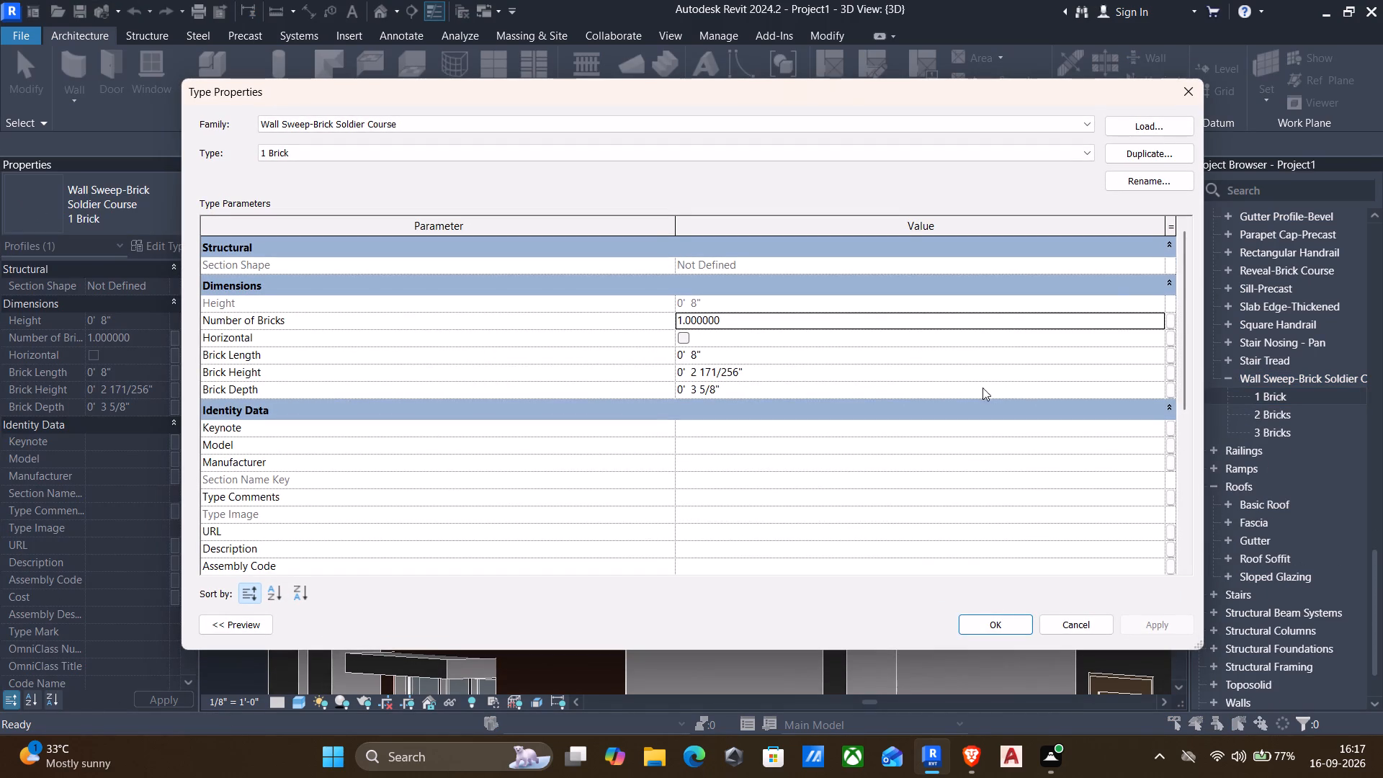
{"action": "left_click", "coordinate": [1194, 98]}
{"action": "double_click", "coordinate": [1279, 408]}
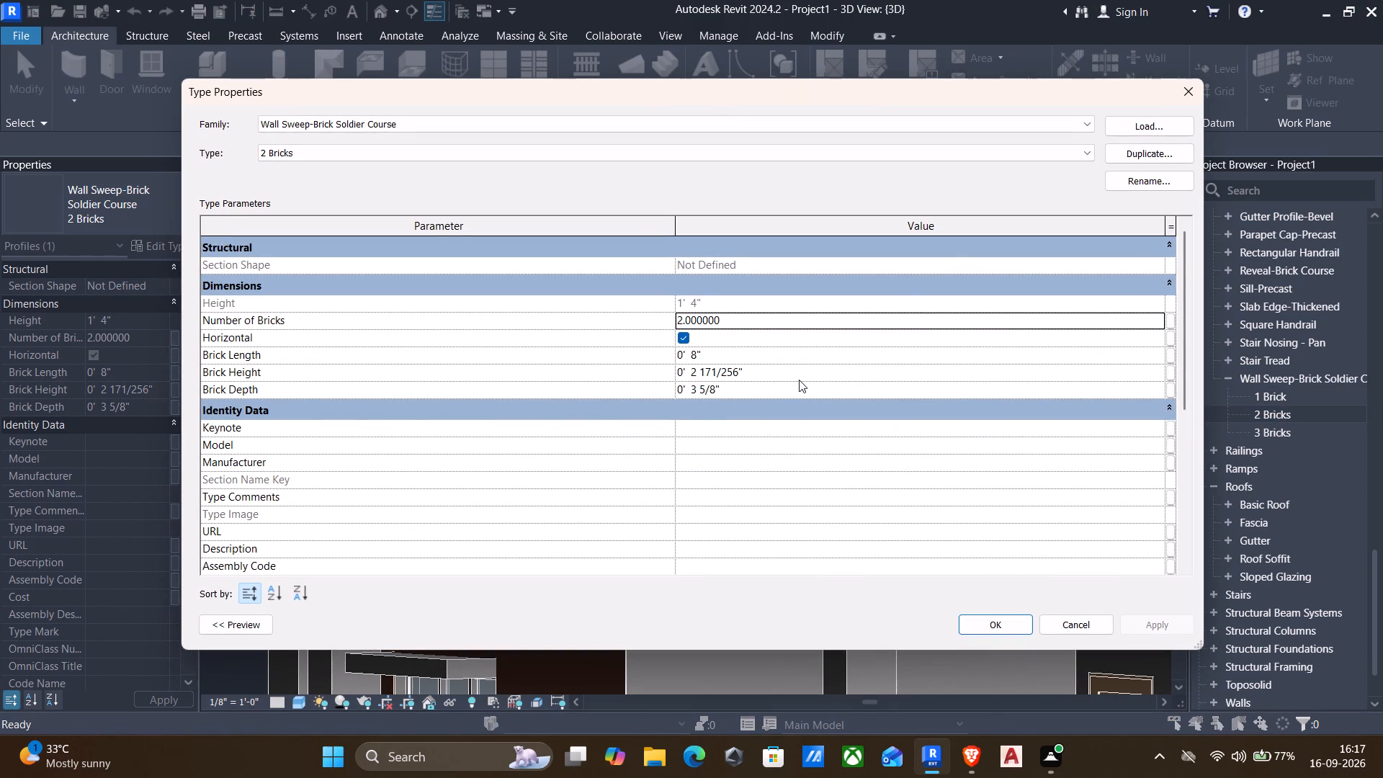
{"action": "left_click", "coordinate": [1189, 91]}
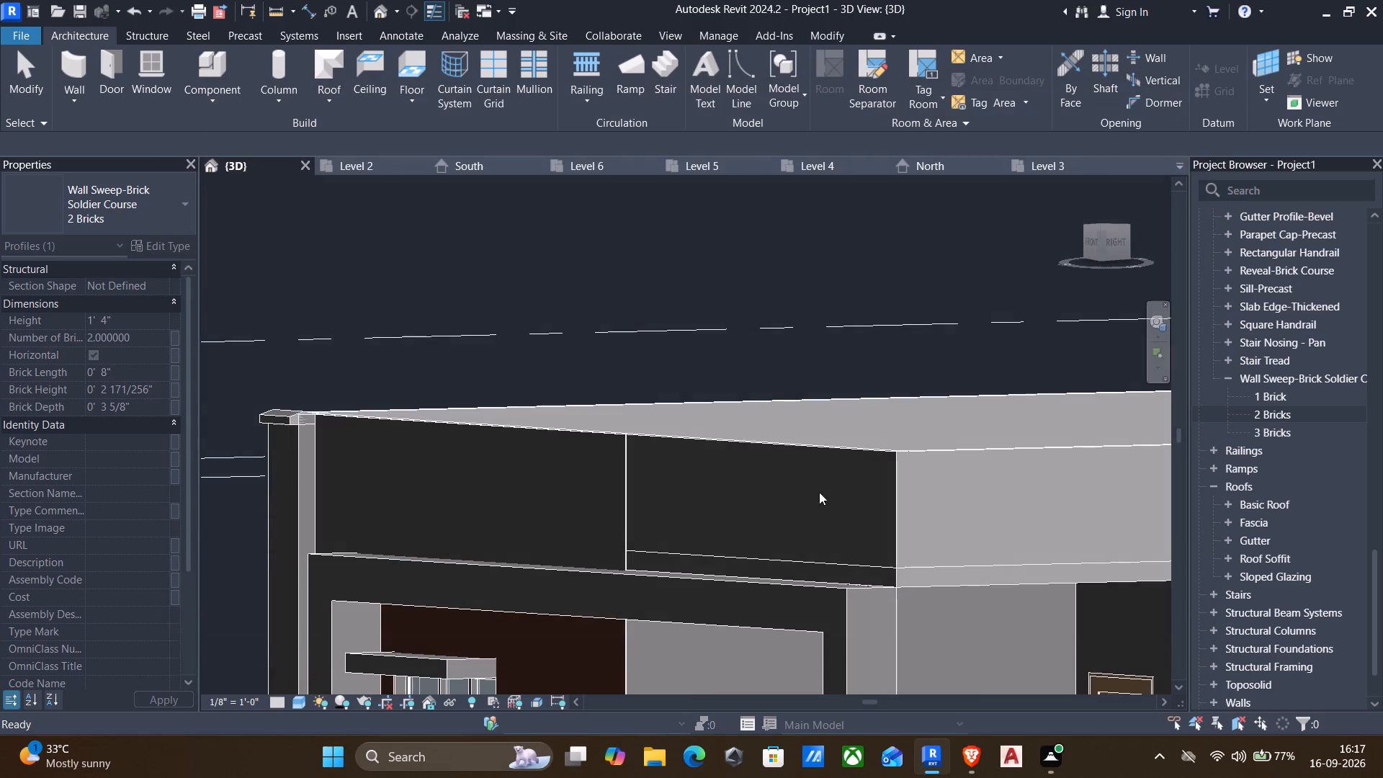
Inspect the type properties of the corner column's Cornice wall sweep, including the profile it uses.
{"action": "left_click", "coordinate": [288, 421]}
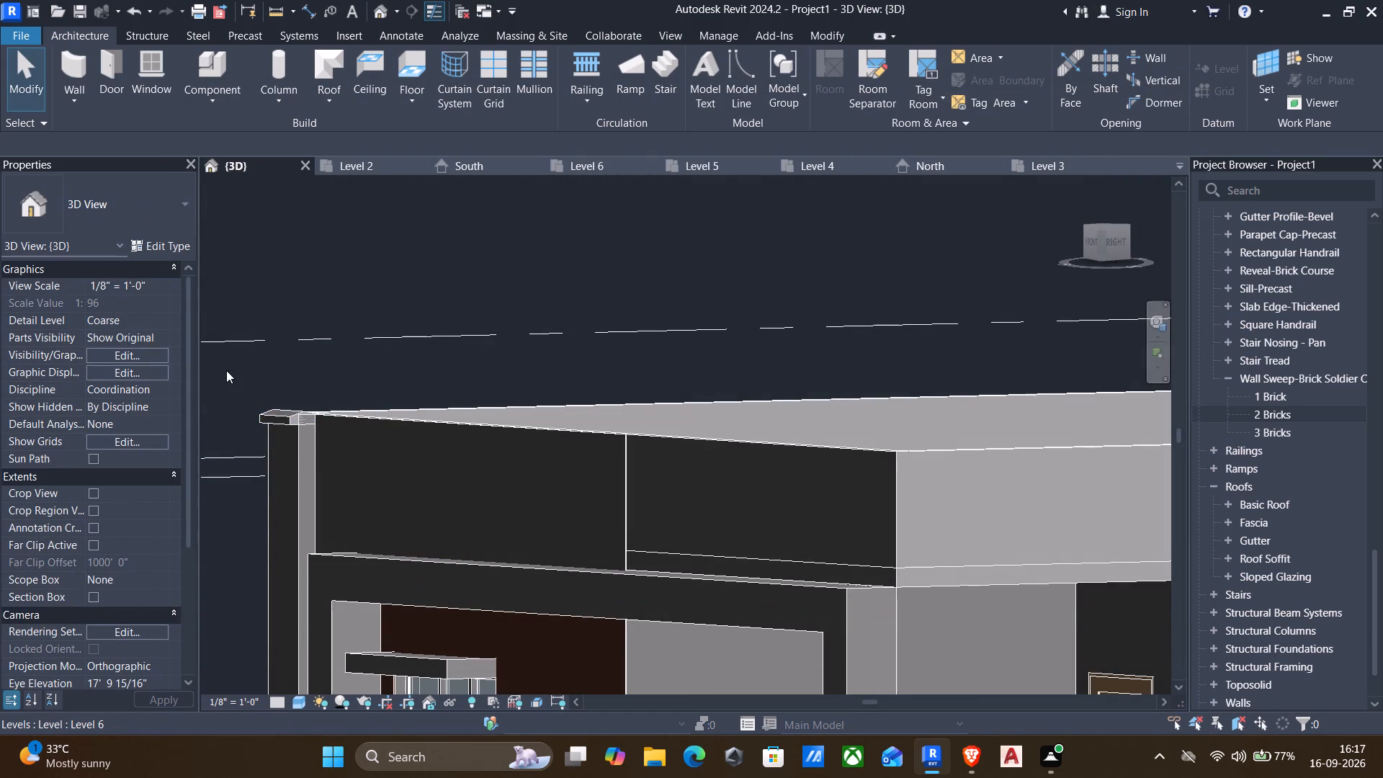
{"action": "left_click", "coordinate": [269, 406]}
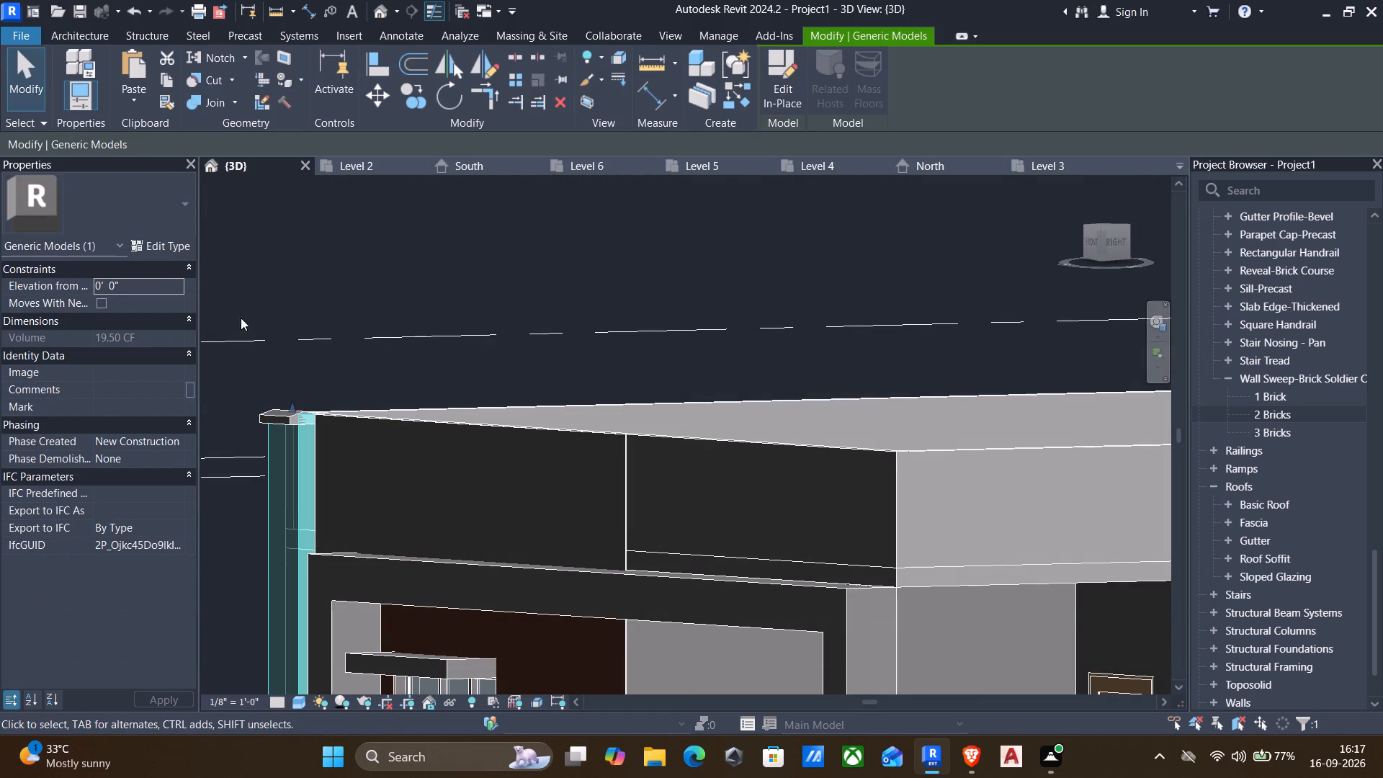
{"action": "key", "text": "Escape"}
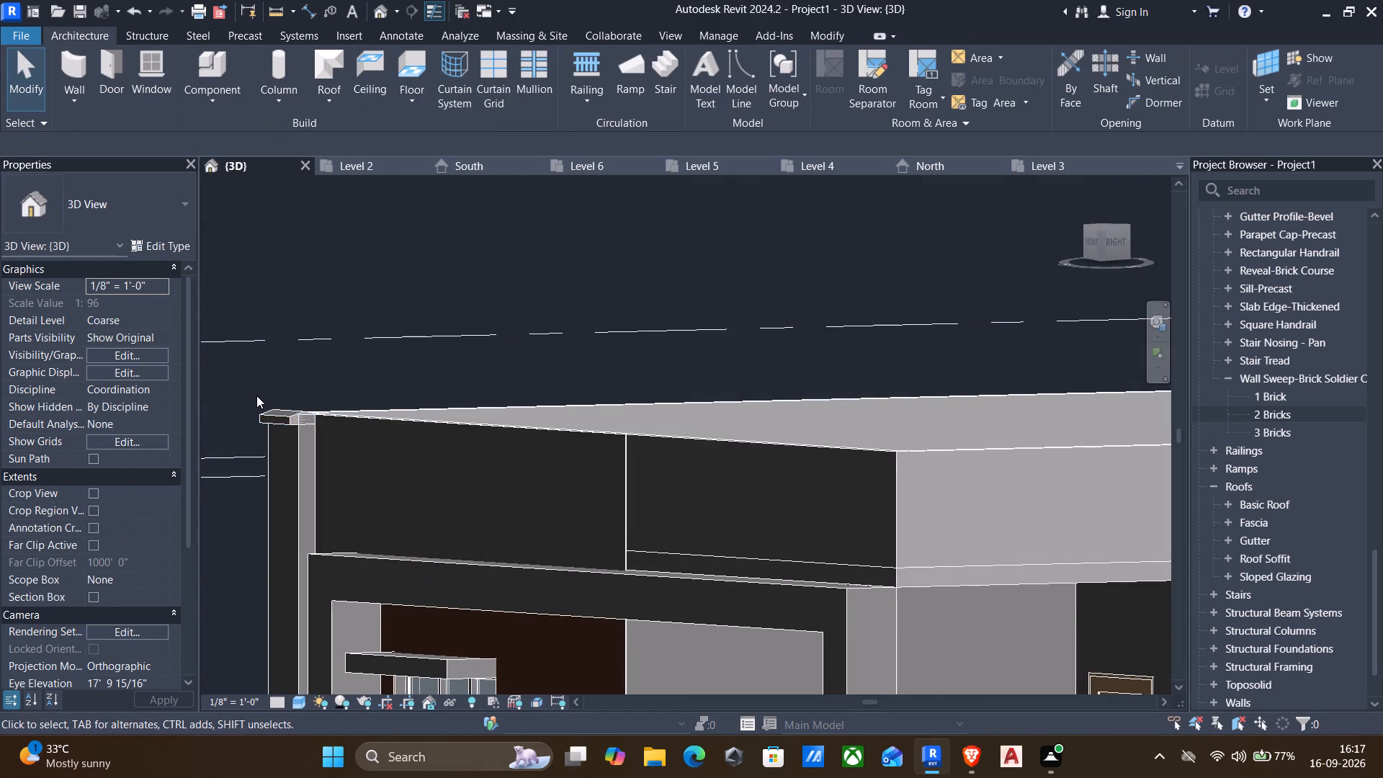
{"action": "scroll", "coordinate": [266, 403], "scroll_direction": "up", "scroll_amount": 2}
{"action": "left_click", "coordinate": [272, 408]}
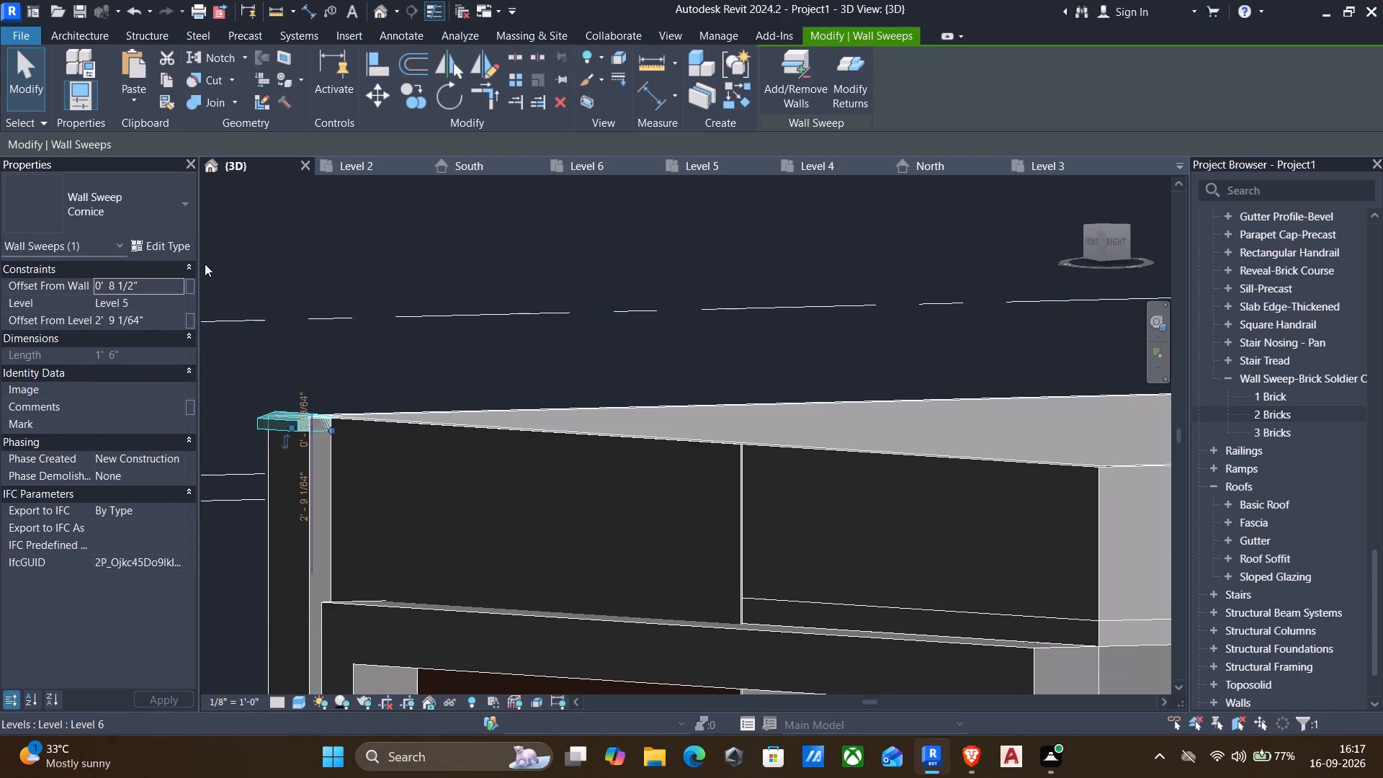
{"action": "left_click", "coordinate": [160, 246]}
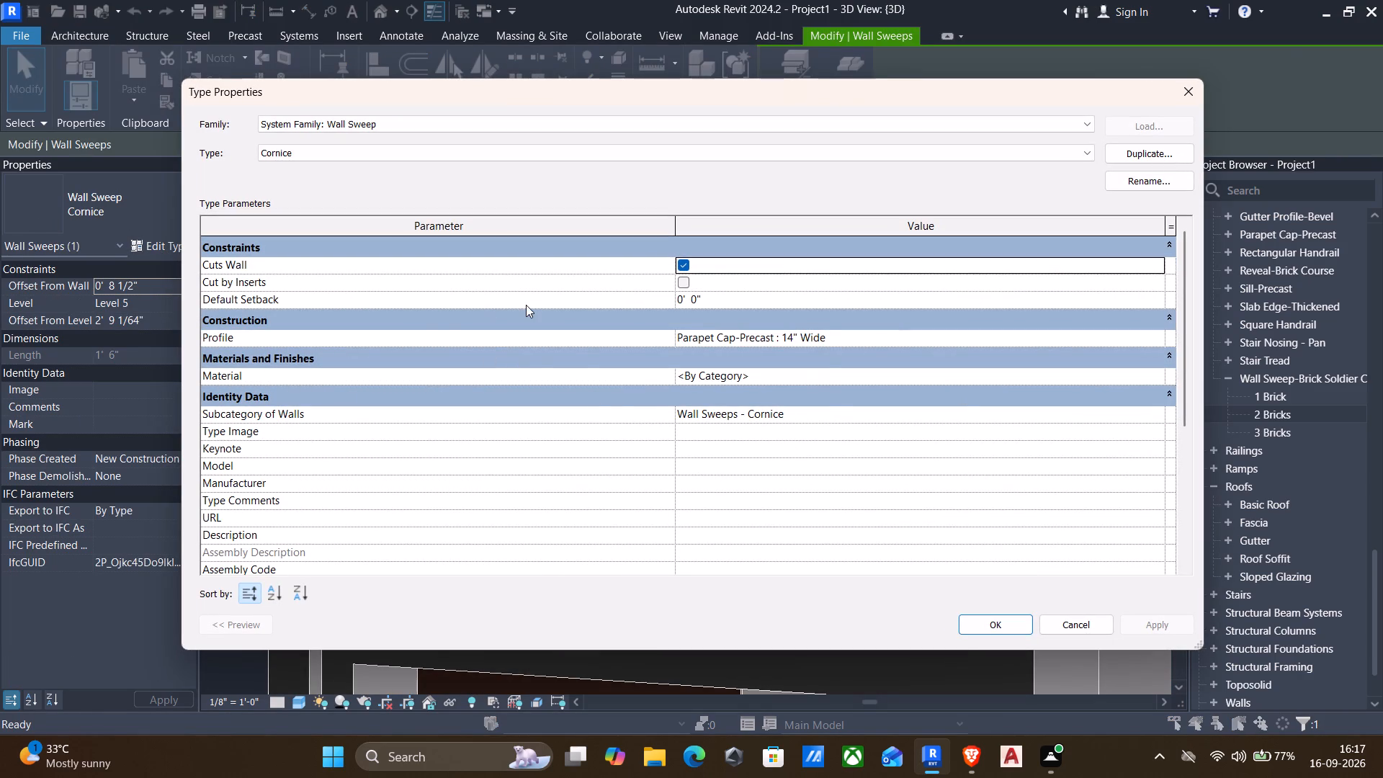
{"action": "left_click", "coordinate": [1190, 86]}
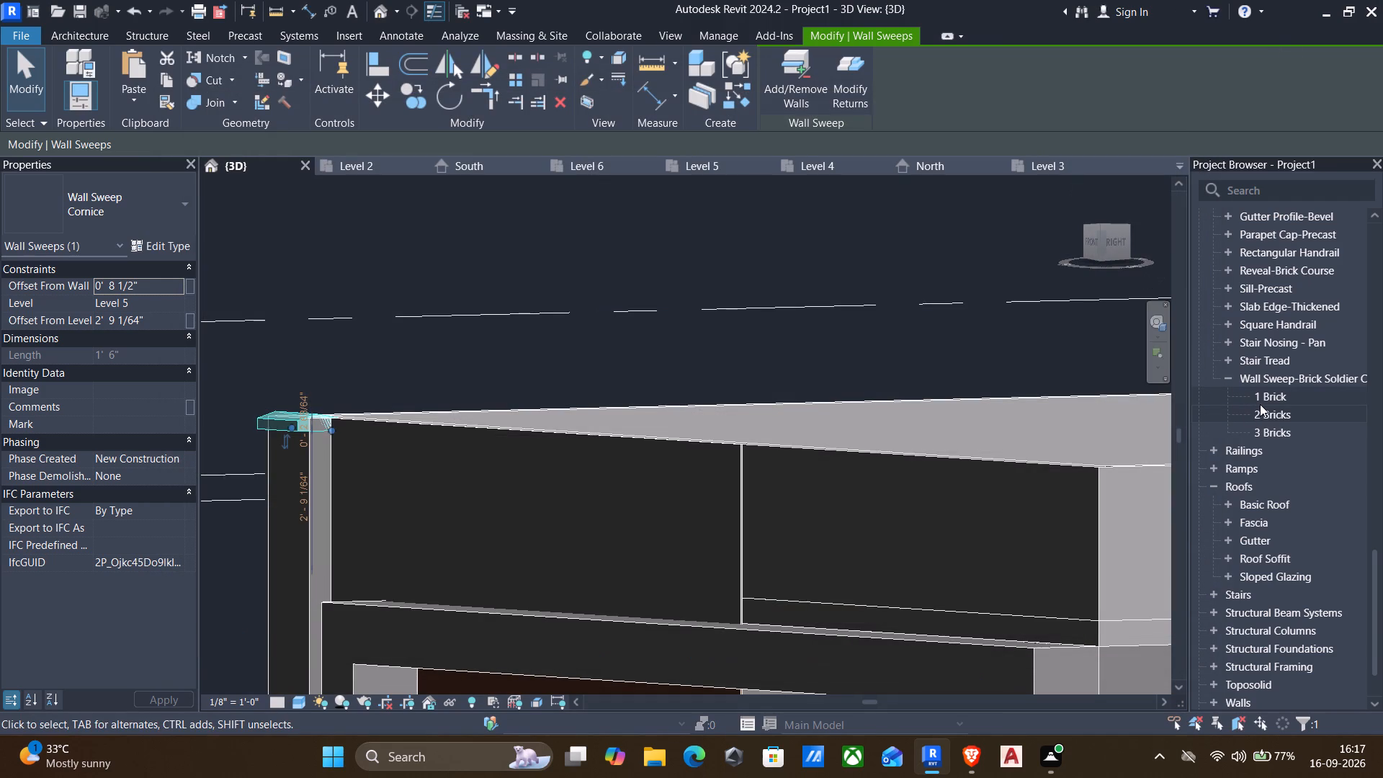
Set the Brick Length of the Wall Sweep-Brick Soldier Course profile's 1 Brick type to 4".
{"action": "left_click", "coordinate": [1268, 403]}
{"action": "double_click", "coordinate": [1269, 403]}
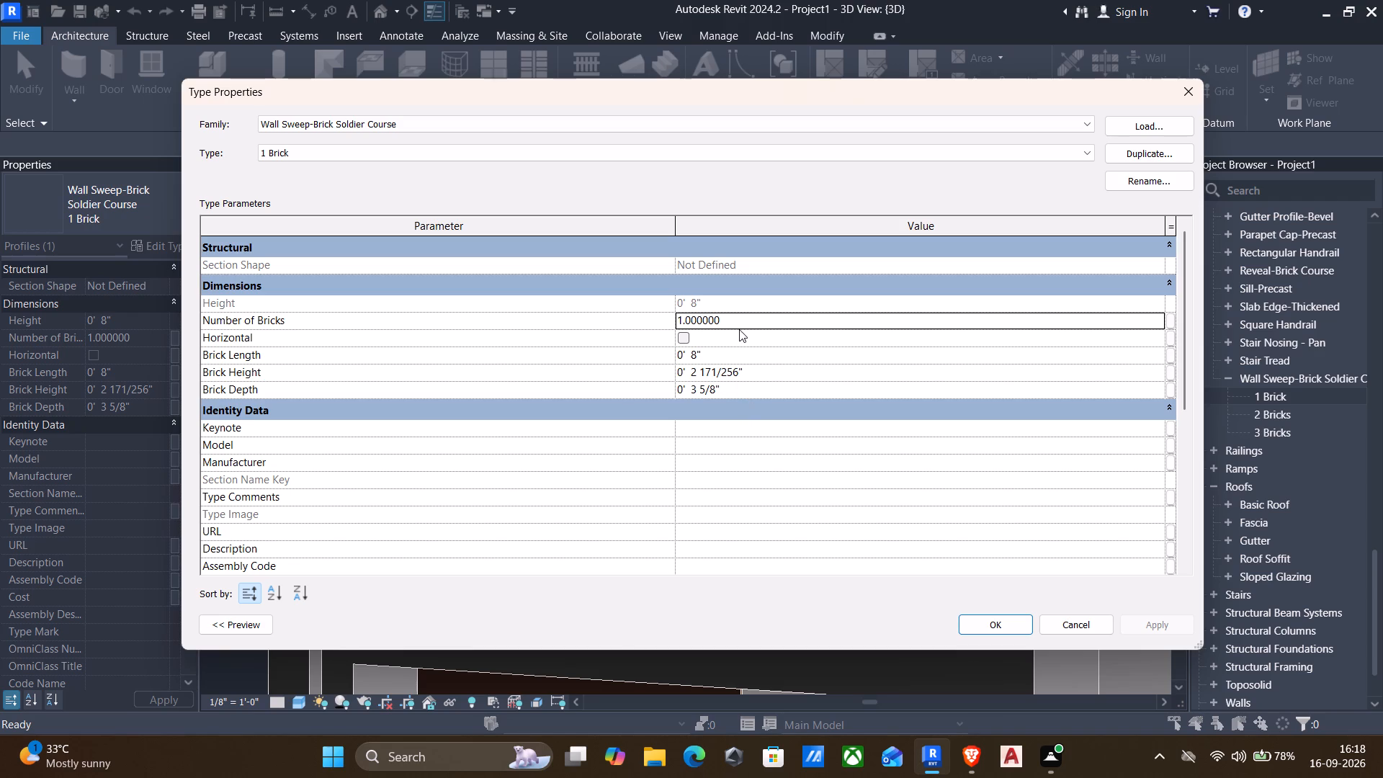
{"action": "left_click", "coordinate": [709, 357]}
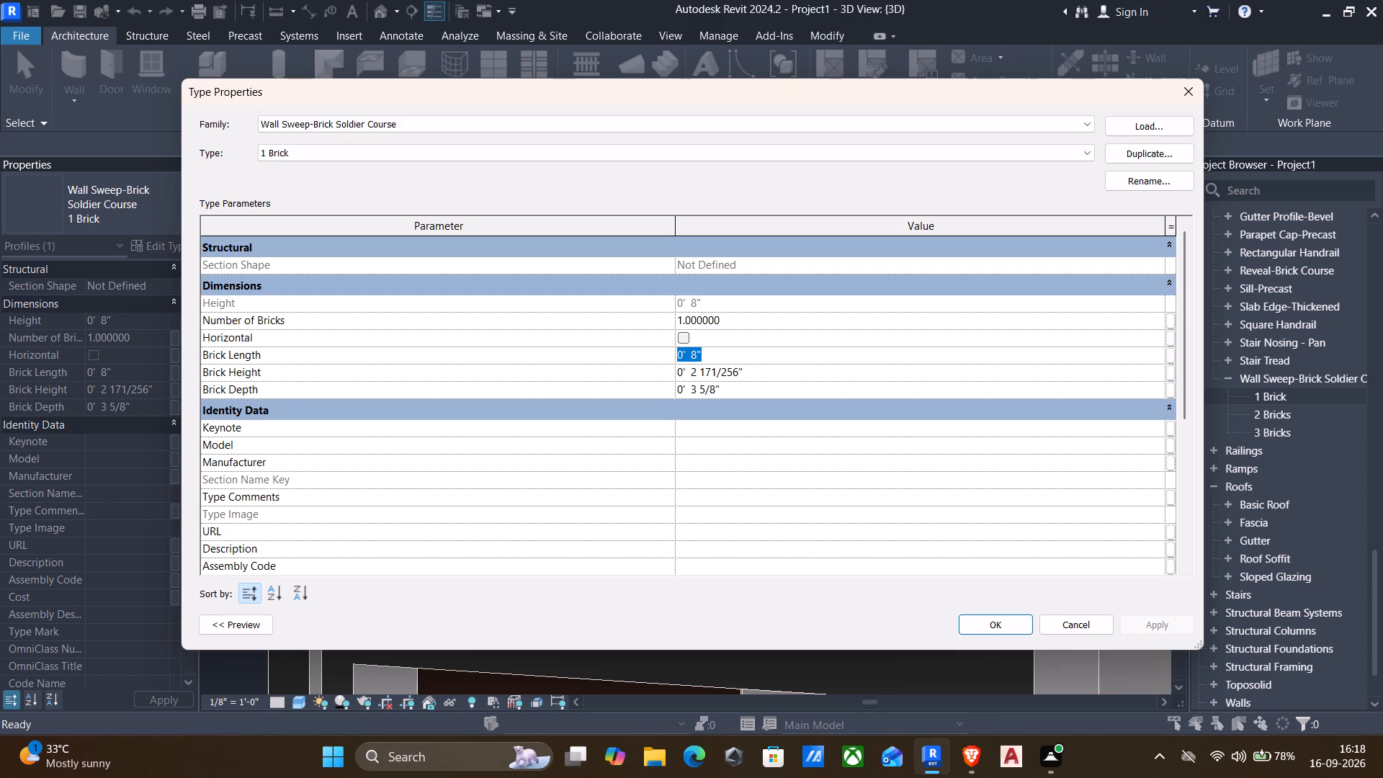
{"action": "type", "text": "4\""}
{"action": "key", "text": "Return"}
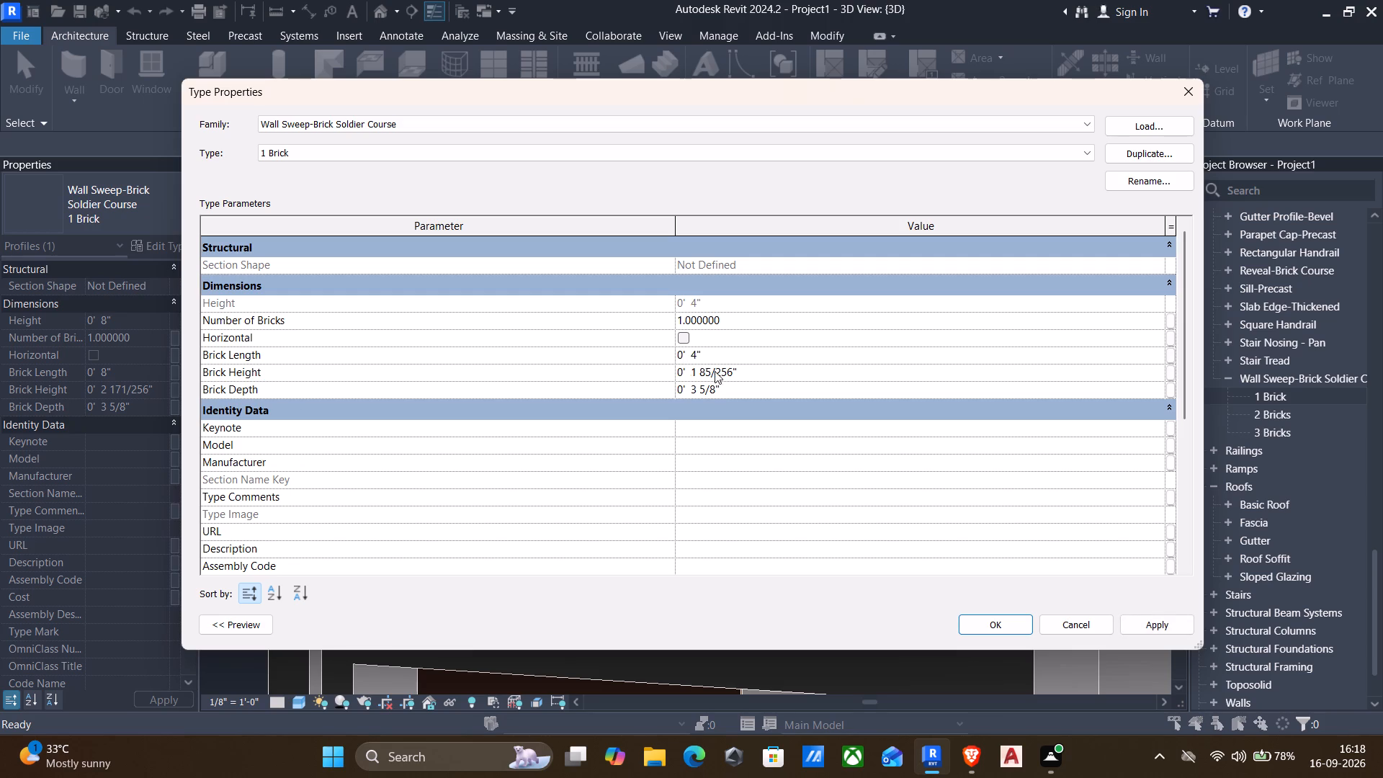
{"action": "left_click", "coordinate": [1155, 615]}
{"action": "left_click", "coordinate": [993, 622]}
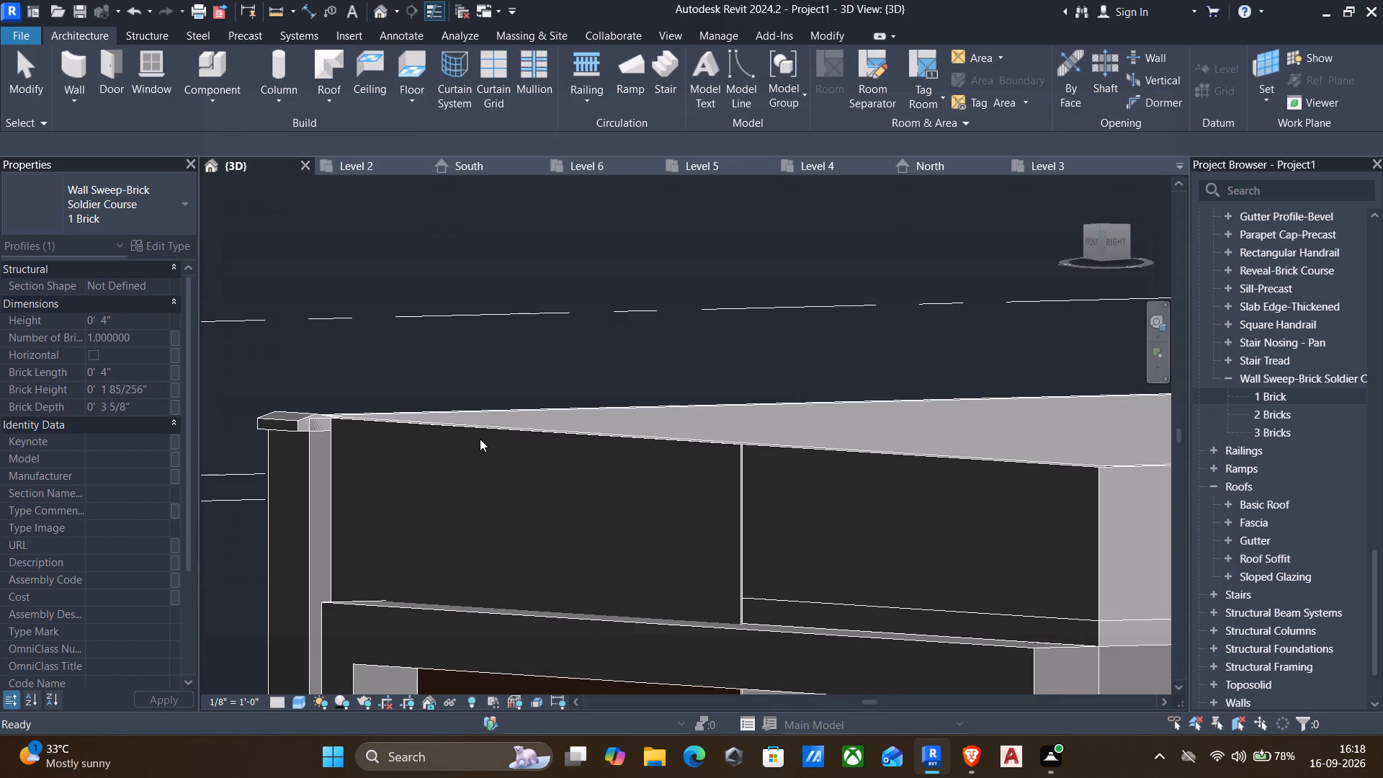
Examine the Cornice wall sweep on the corner column from above.
{"action": "middle_click_drag", "start_coordinate": [480, 439], "coordinate": [383, 552], "text": "shift"}
{"action": "scroll", "coordinate": [398, 547], "scroll_direction": "down", "scroll_amount": 1}
{"action": "key", "text": "Escape"}
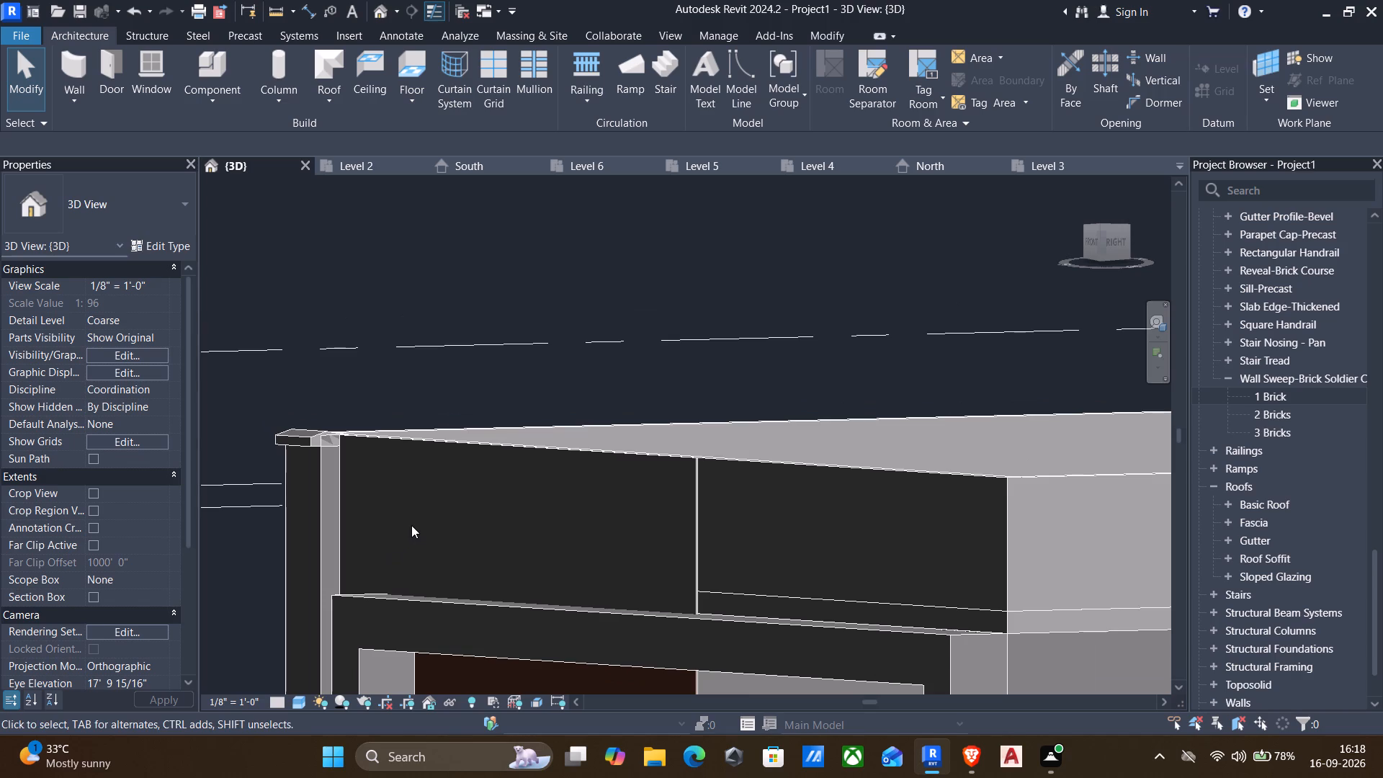
{"action": "middle_click_drag", "start_coordinate": [414, 522], "coordinate": [339, 601], "text": "shift"}
{"action": "scroll", "coordinate": [573, 265], "scroll_direction": "up", "scroll_amount": 2}
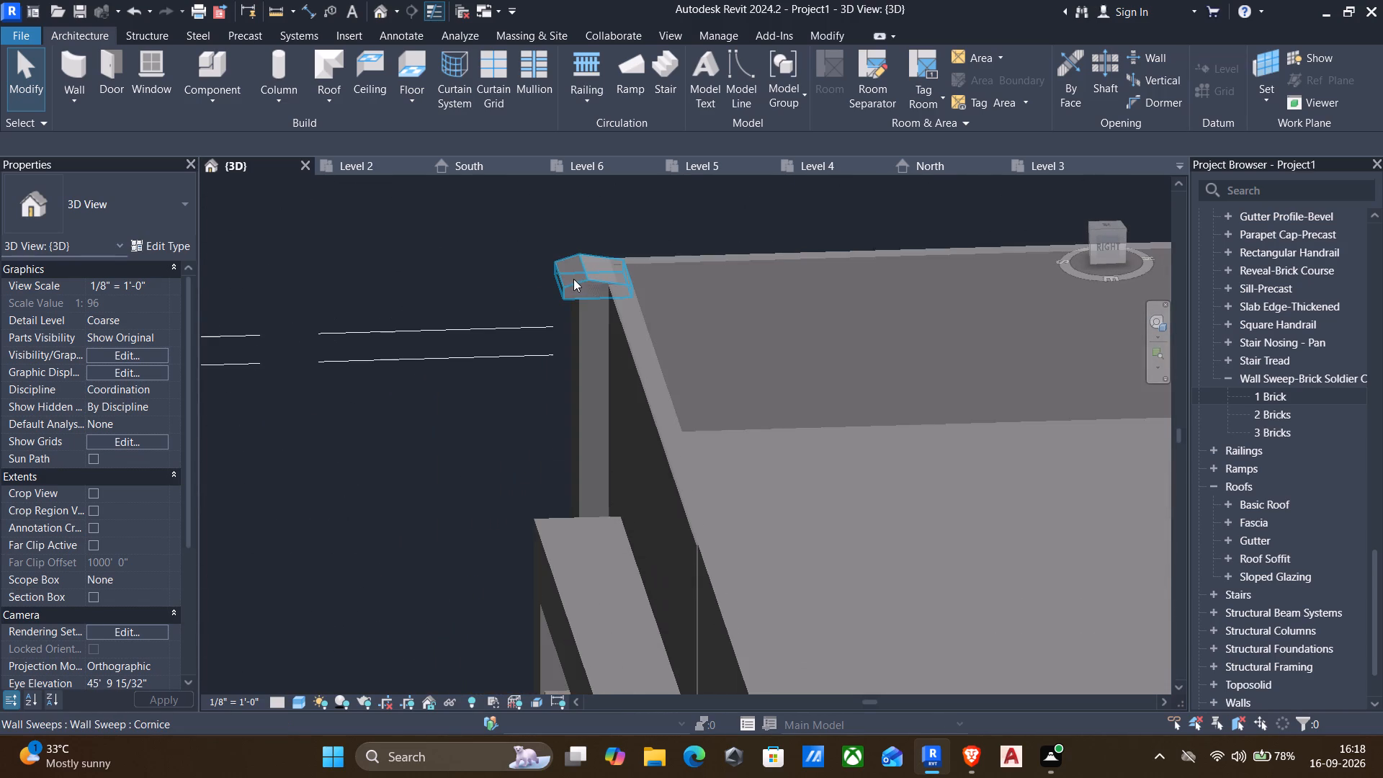
{"action": "left_click", "coordinate": [585, 287]}
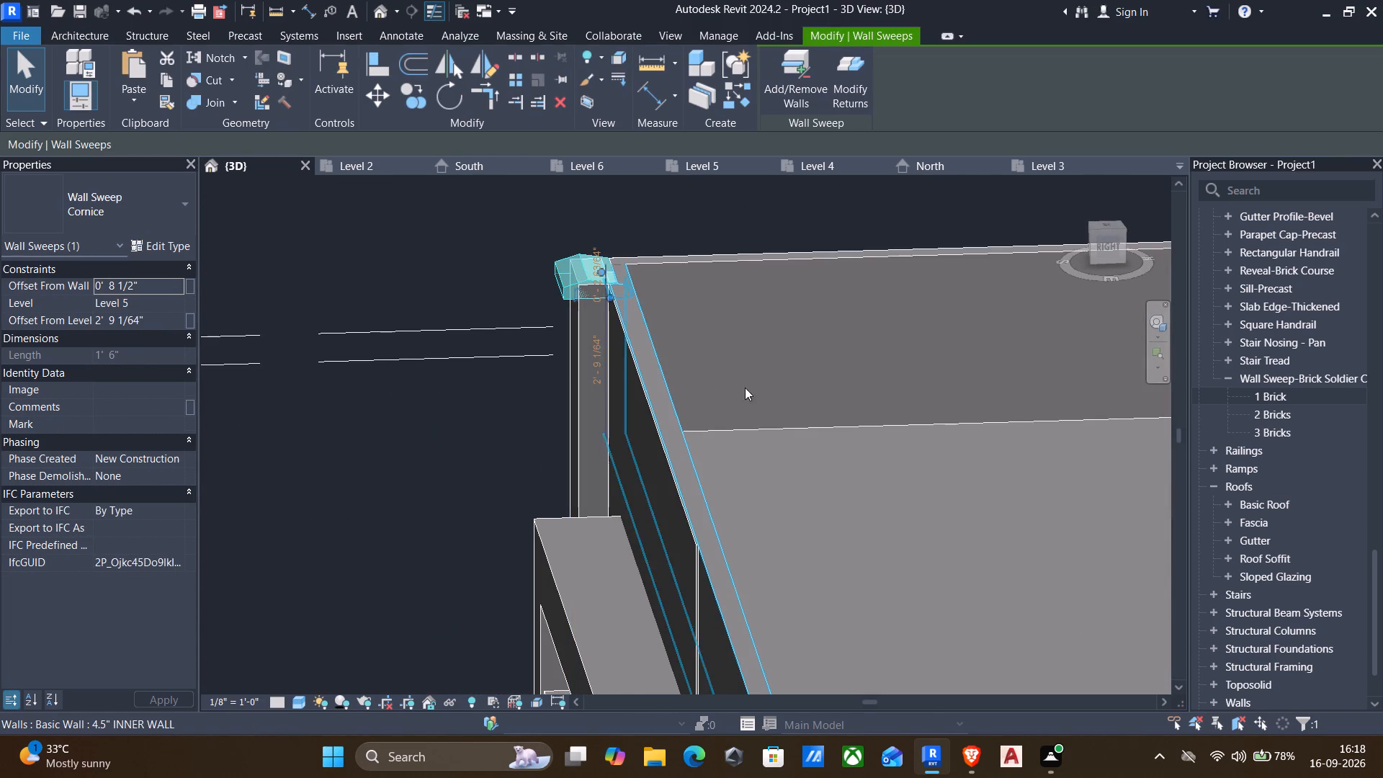
Review the type properties of the Wall Sweep-Brick Soldier Course profile's 1 Brick type.
{"action": "double_click", "coordinate": [1274, 401]}
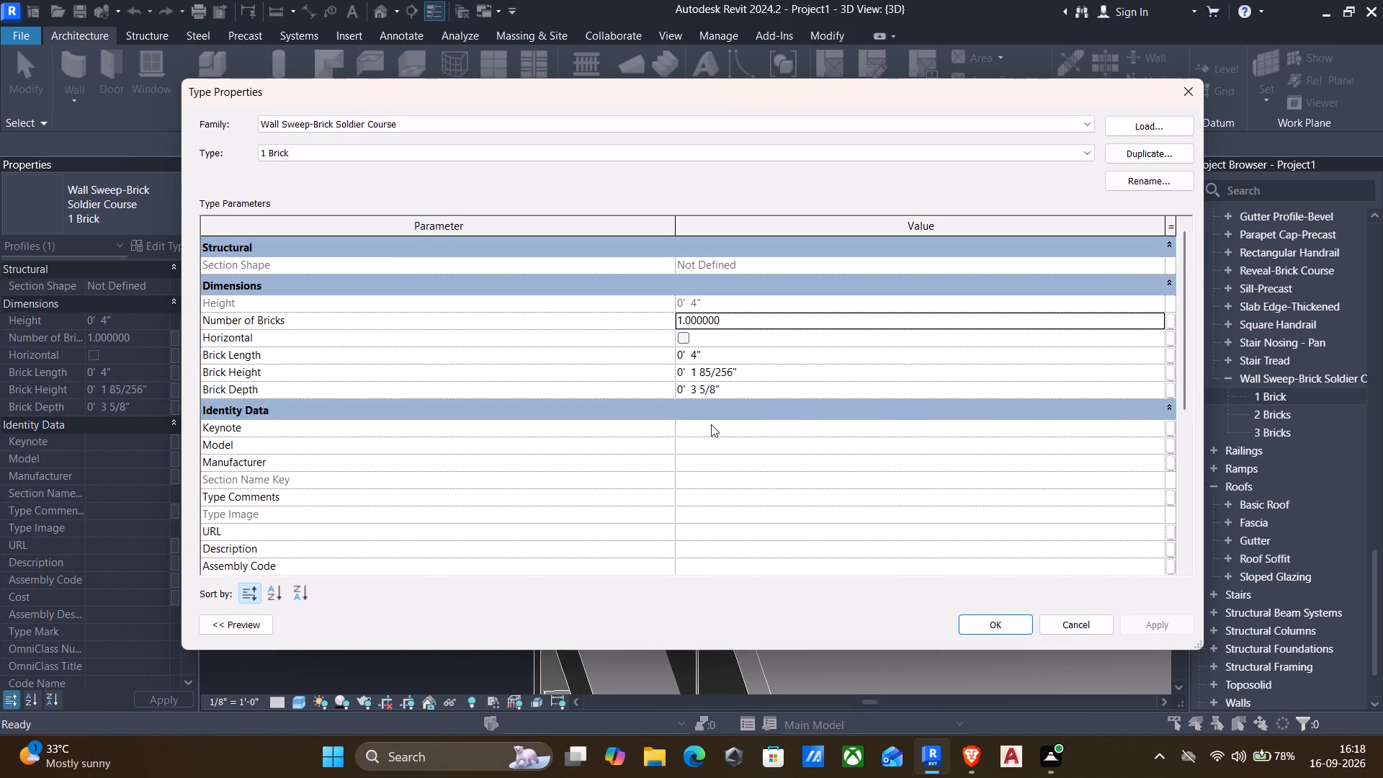
{"action": "scroll", "coordinate": [686, 371], "scroll_direction": "up", "scroll_amount": 4}
{"action": "scroll", "coordinate": [668, 367], "scroll_direction": "down", "scroll_amount": 6}
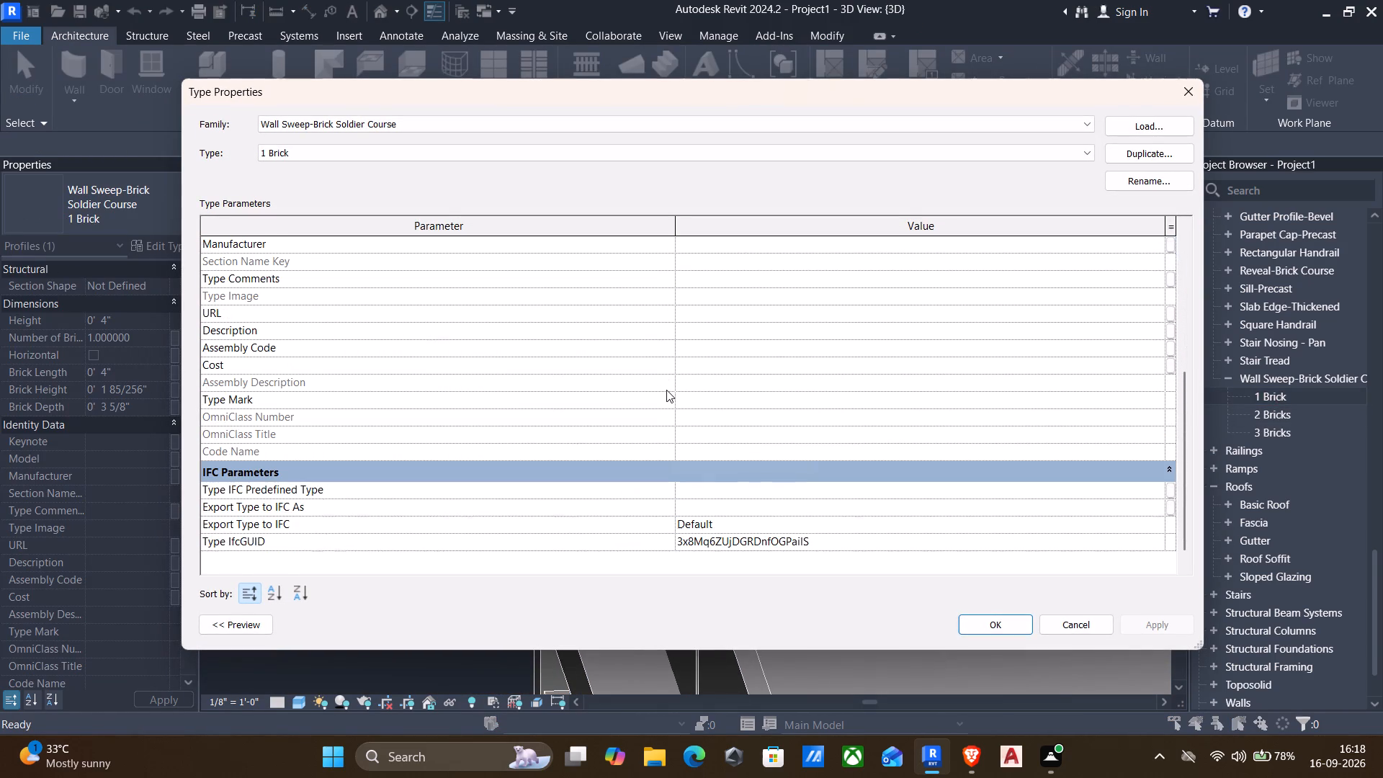
{"action": "scroll", "coordinate": [666, 390], "scroll_direction": "up", "scroll_amount": 6}
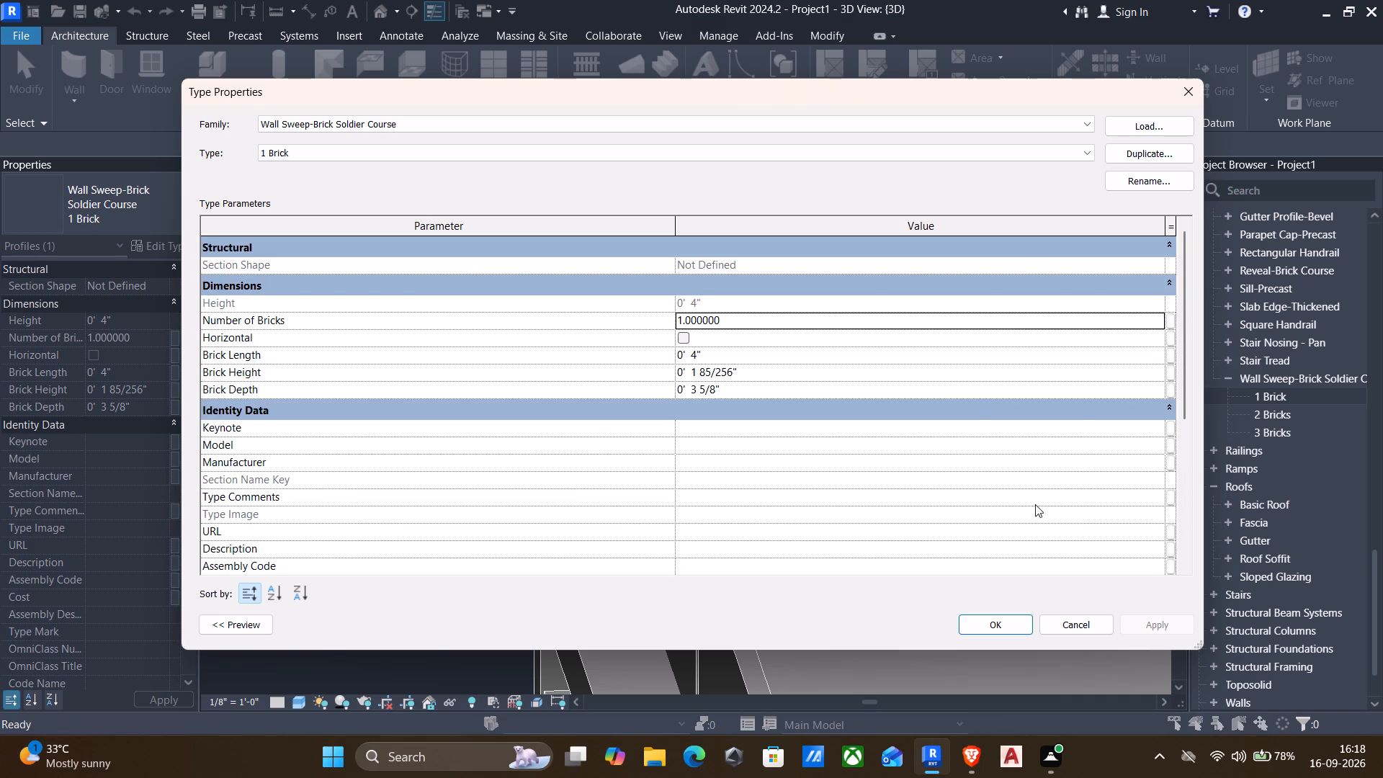
Browse the US family library for a profile to load and open its Profiles folder.
{"action": "left_click", "coordinate": [1143, 114]}
{"action": "left_click", "coordinate": [1140, 130]}
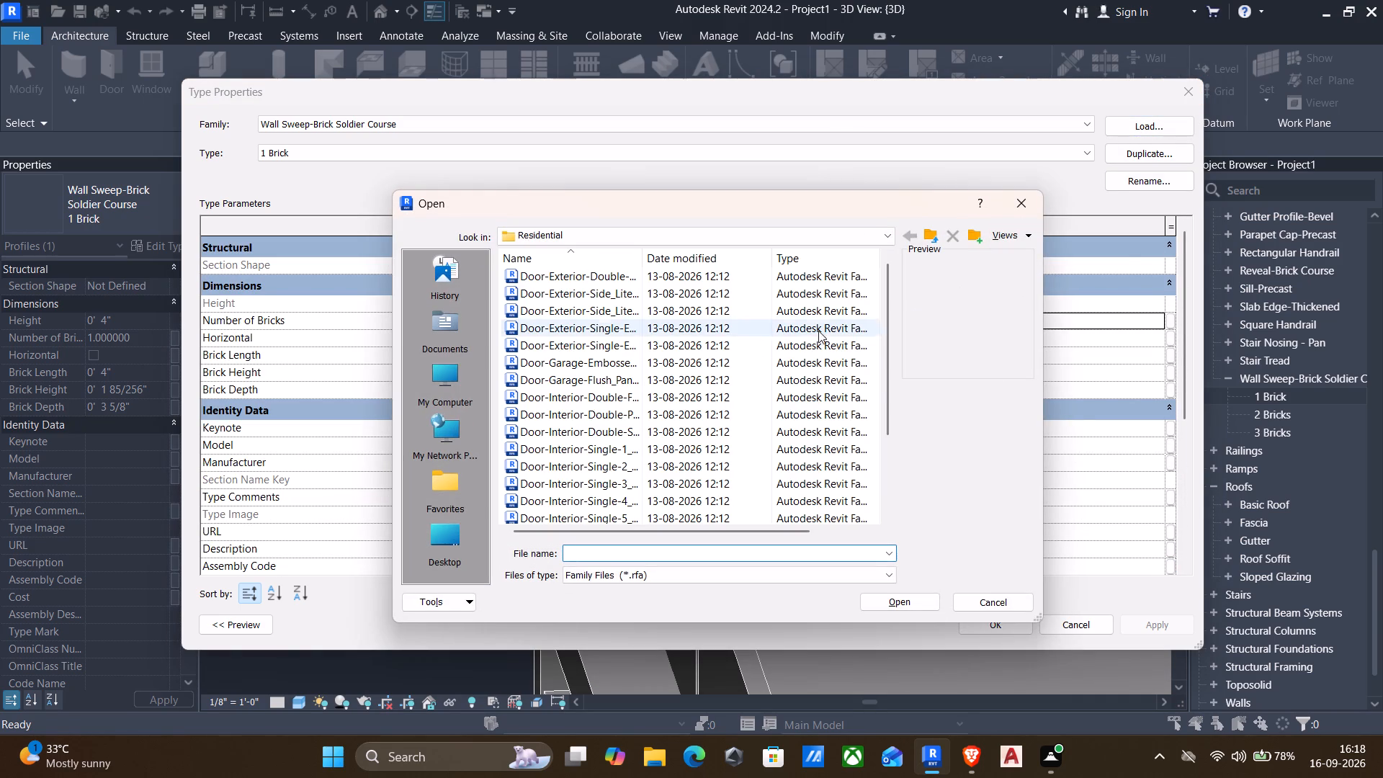
{"action": "left_click", "coordinate": [920, 237]}
{"action": "left_click", "coordinate": [934, 234]}
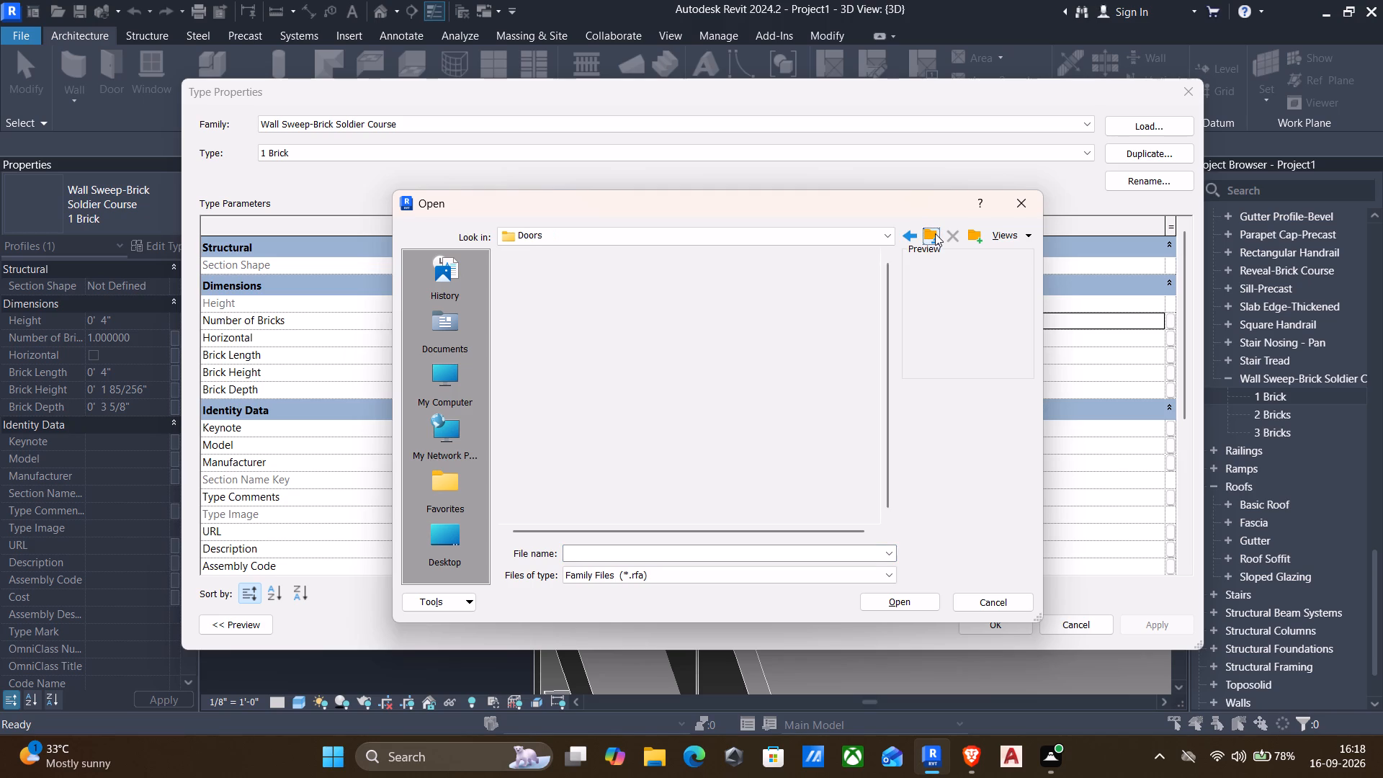
{"action": "left_click", "coordinate": [935, 233]}
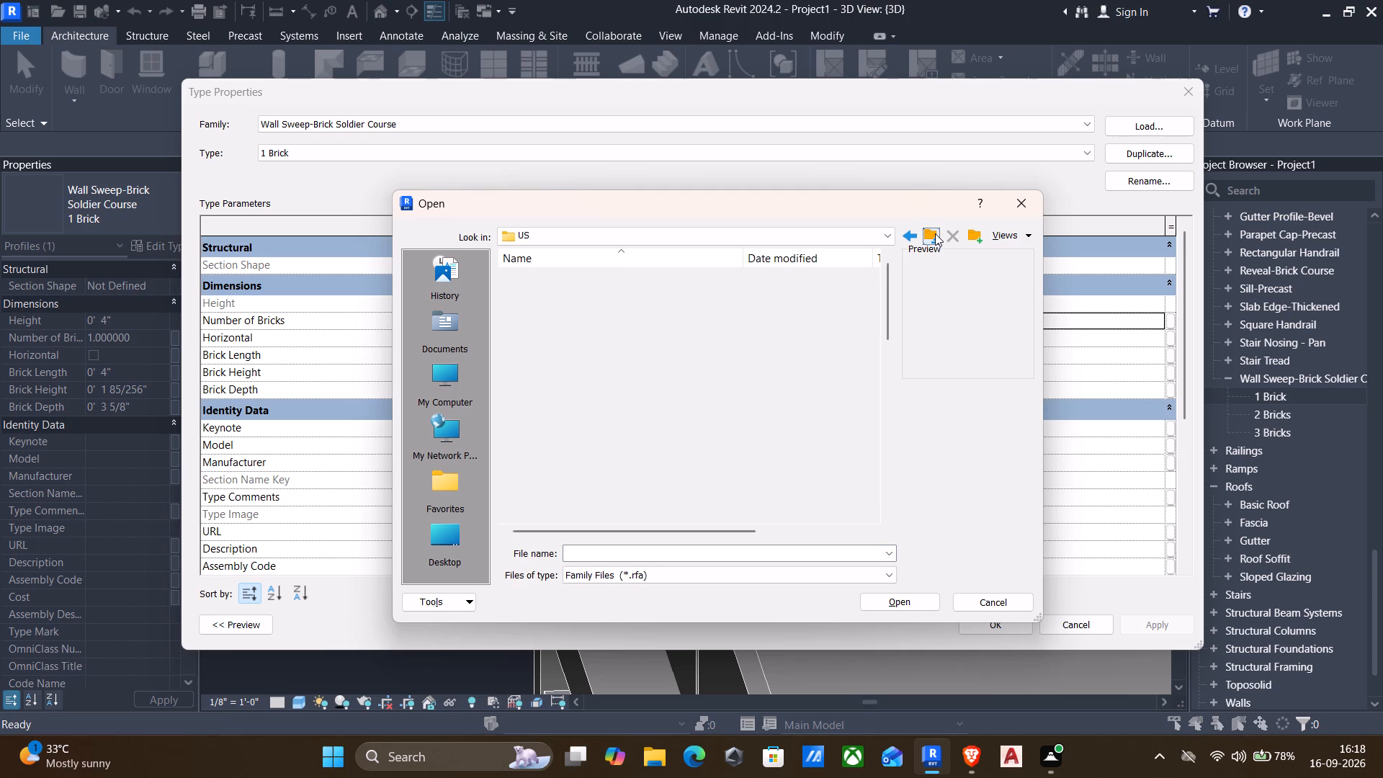
{"action": "scroll", "coordinate": [567, 387], "scroll_direction": "down", "scroll_amount": 5}
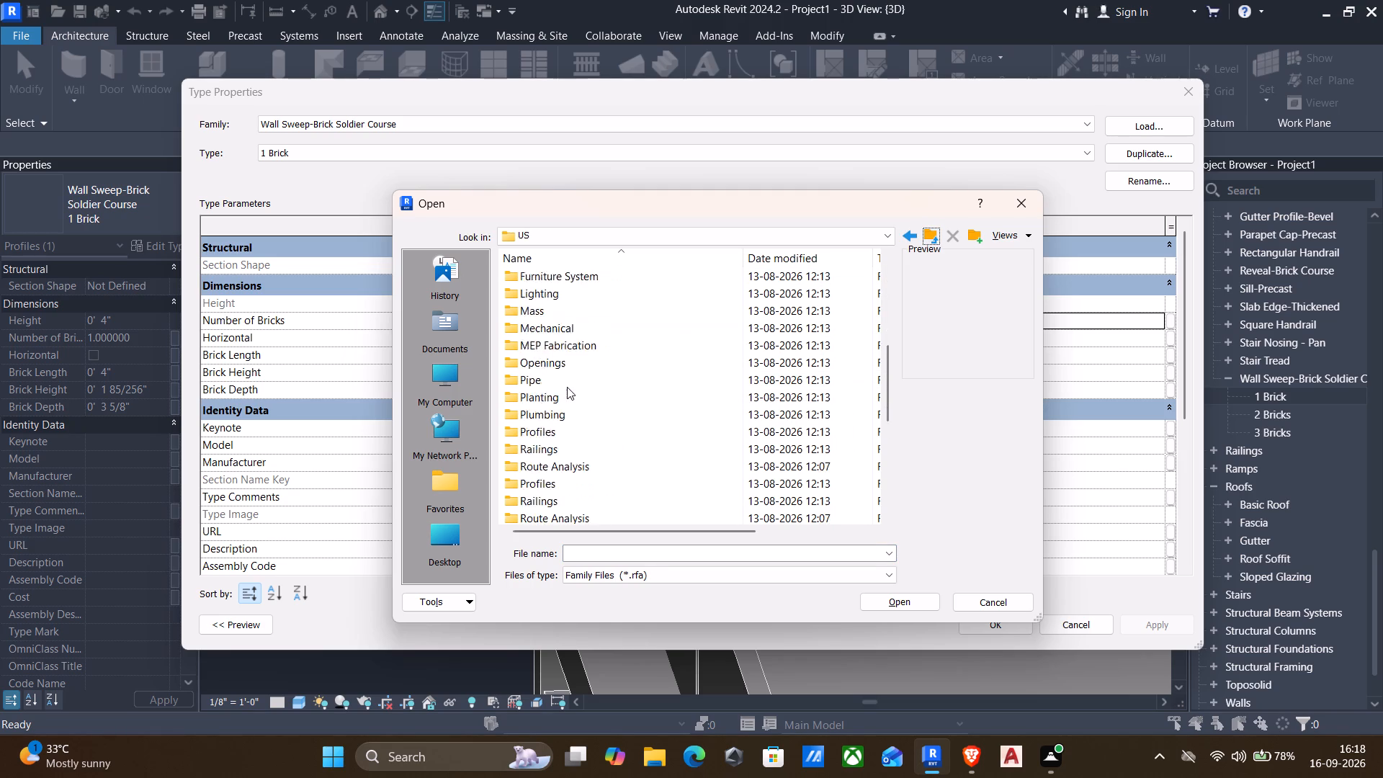
{"action": "scroll", "coordinate": [567, 387], "scroll_direction": "down", "scroll_amount": 1}
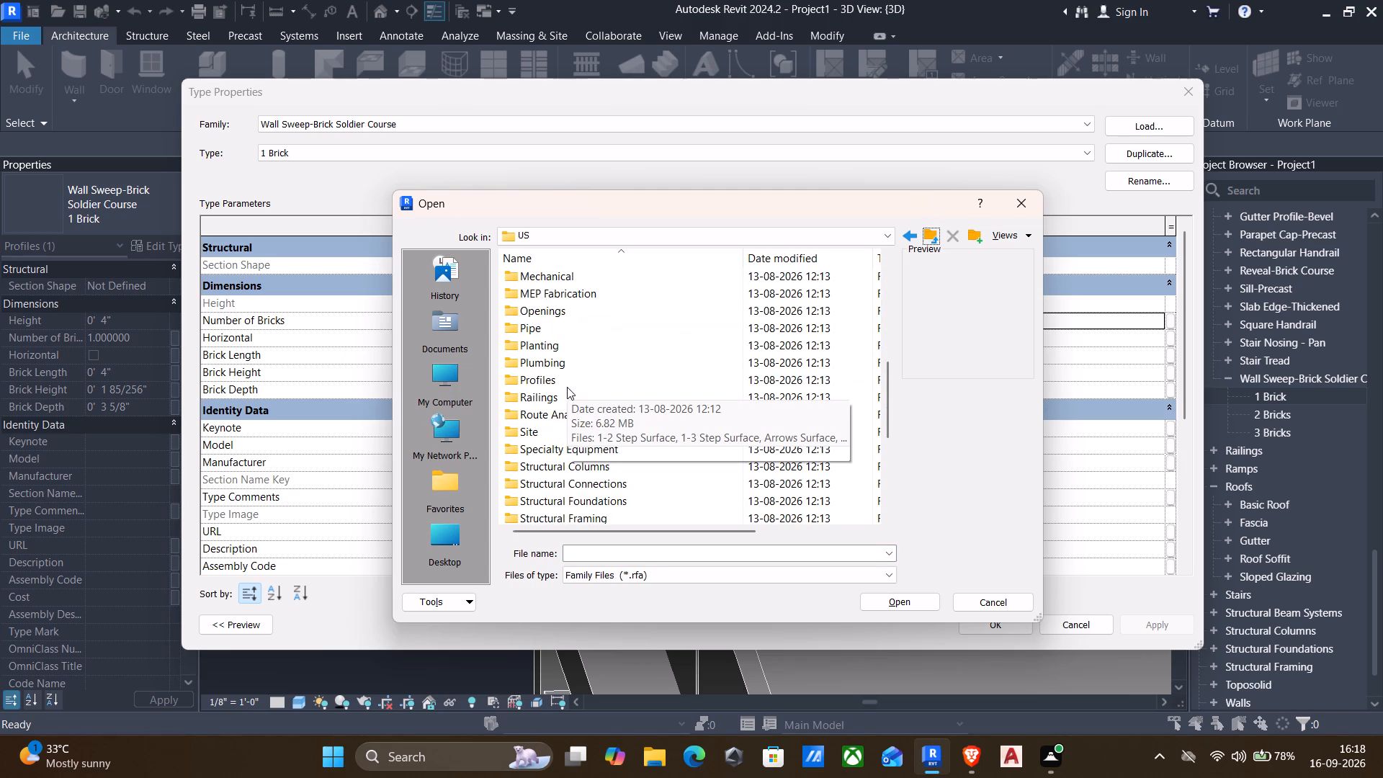
{"action": "scroll", "coordinate": [567, 387], "scroll_direction": "down", "scroll_amount": 10}
{"action": "scroll", "coordinate": [567, 387], "scroll_direction": "up", "scroll_amount": 16}
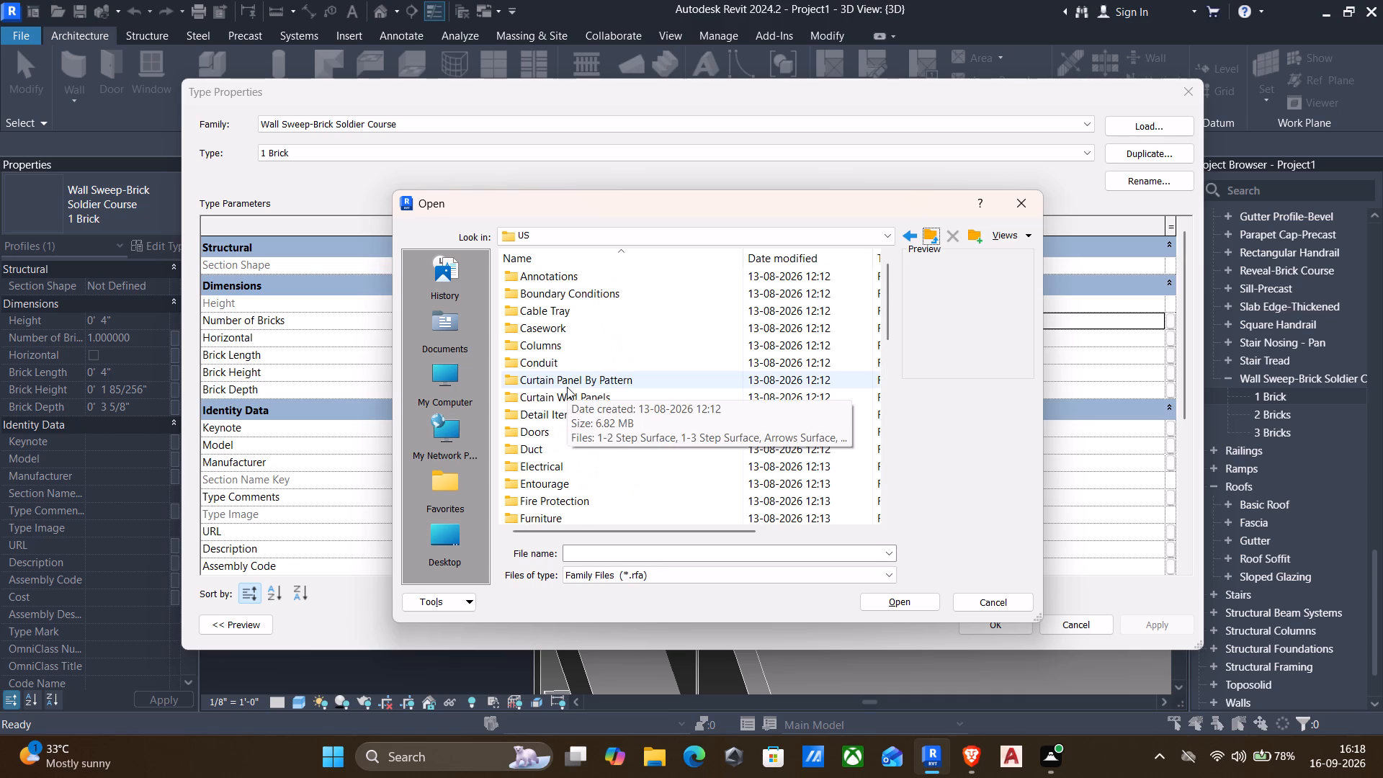
{"action": "scroll", "coordinate": [567, 387], "scroll_direction": "up", "scroll_amount": 7}
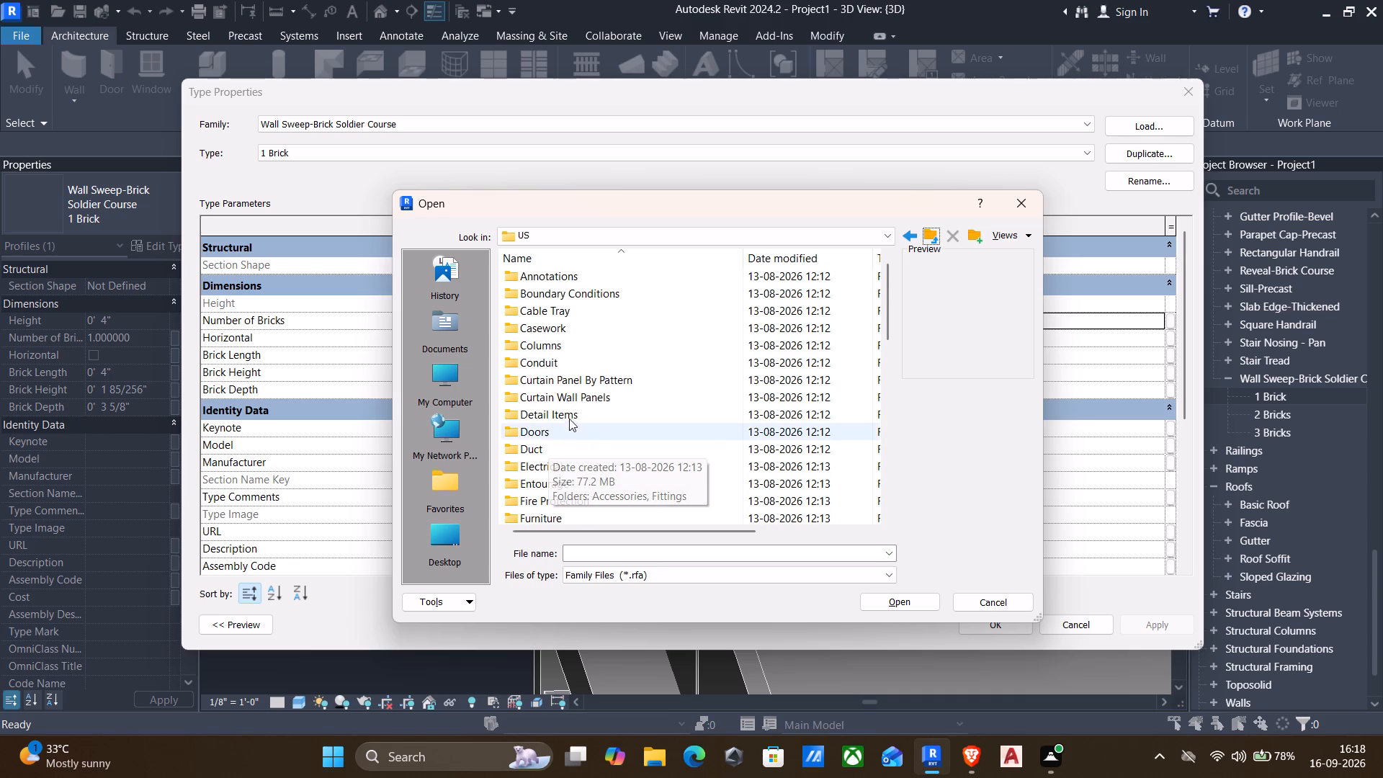
{"action": "scroll", "coordinate": [568, 413], "scroll_direction": "down", "scroll_amount": 1}
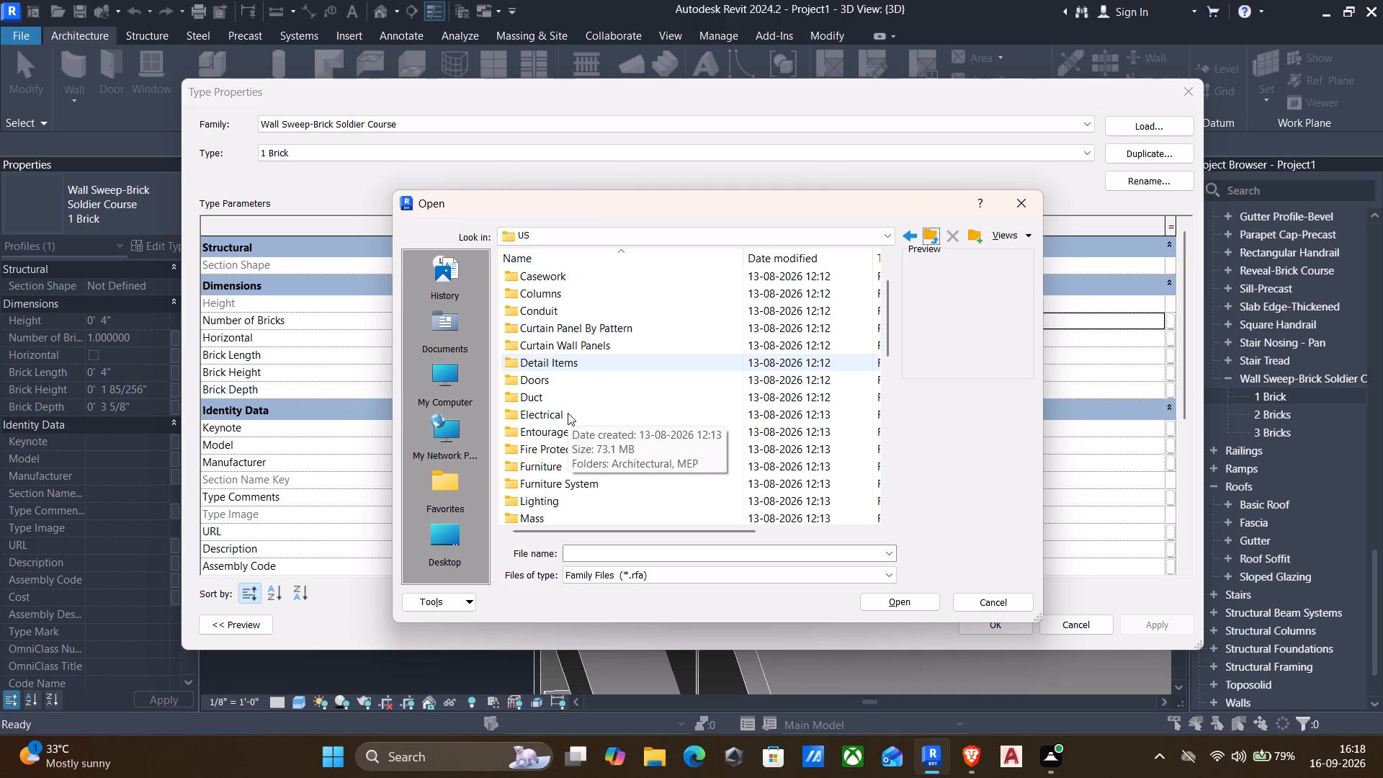
{"action": "scroll", "coordinate": [568, 413], "scroll_direction": "down", "scroll_amount": 1}
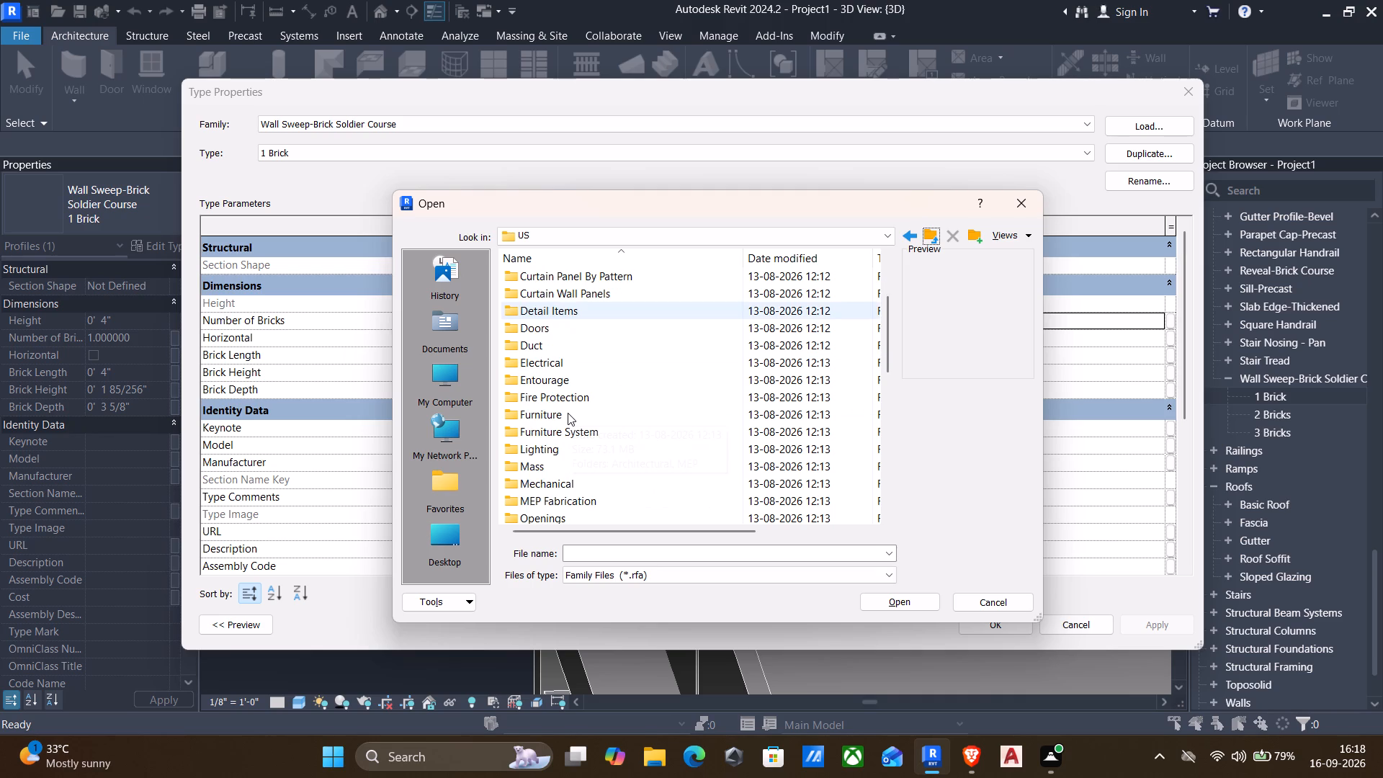
{"action": "scroll", "coordinate": [568, 413], "scroll_direction": "down", "scroll_amount": 1}
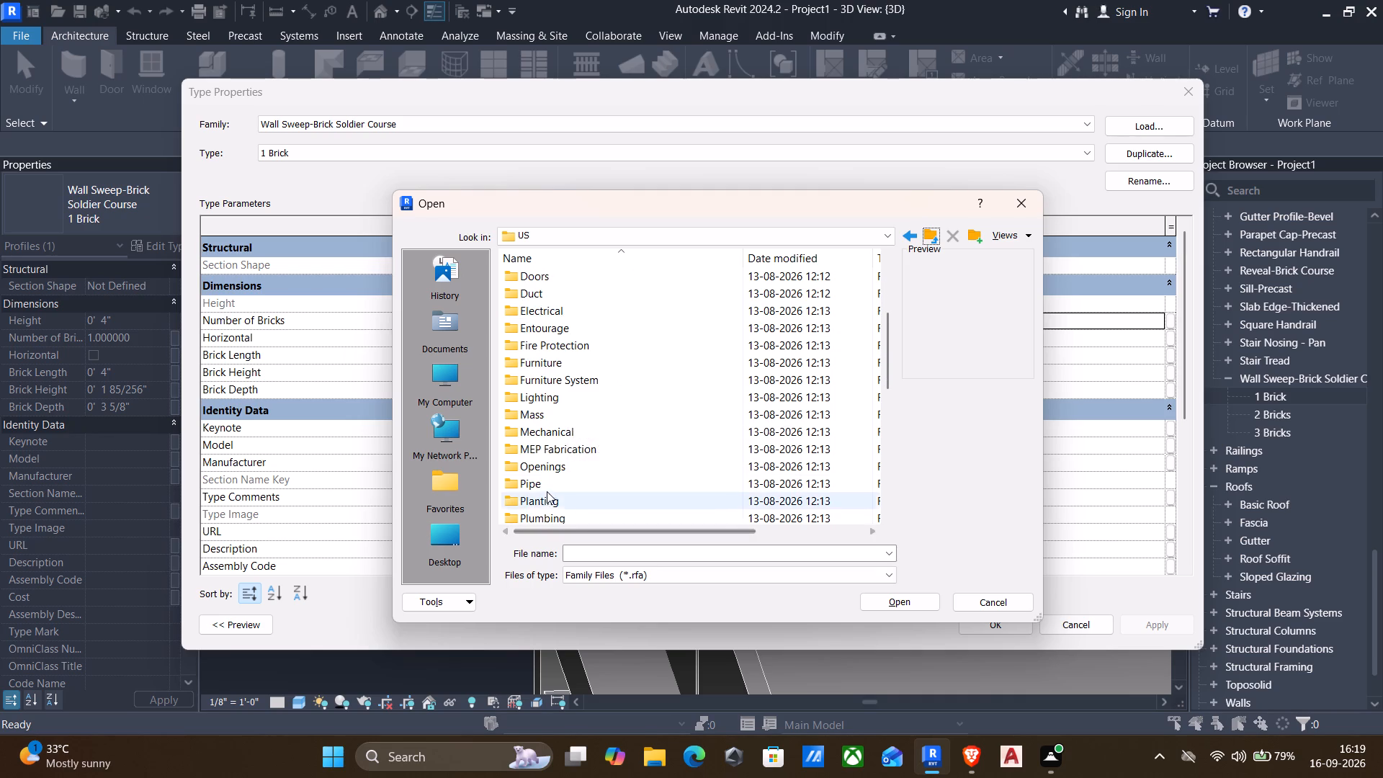
{"action": "scroll", "coordinate": [547, 491], "scroll_direction": "down", "scroll_amount": 1}
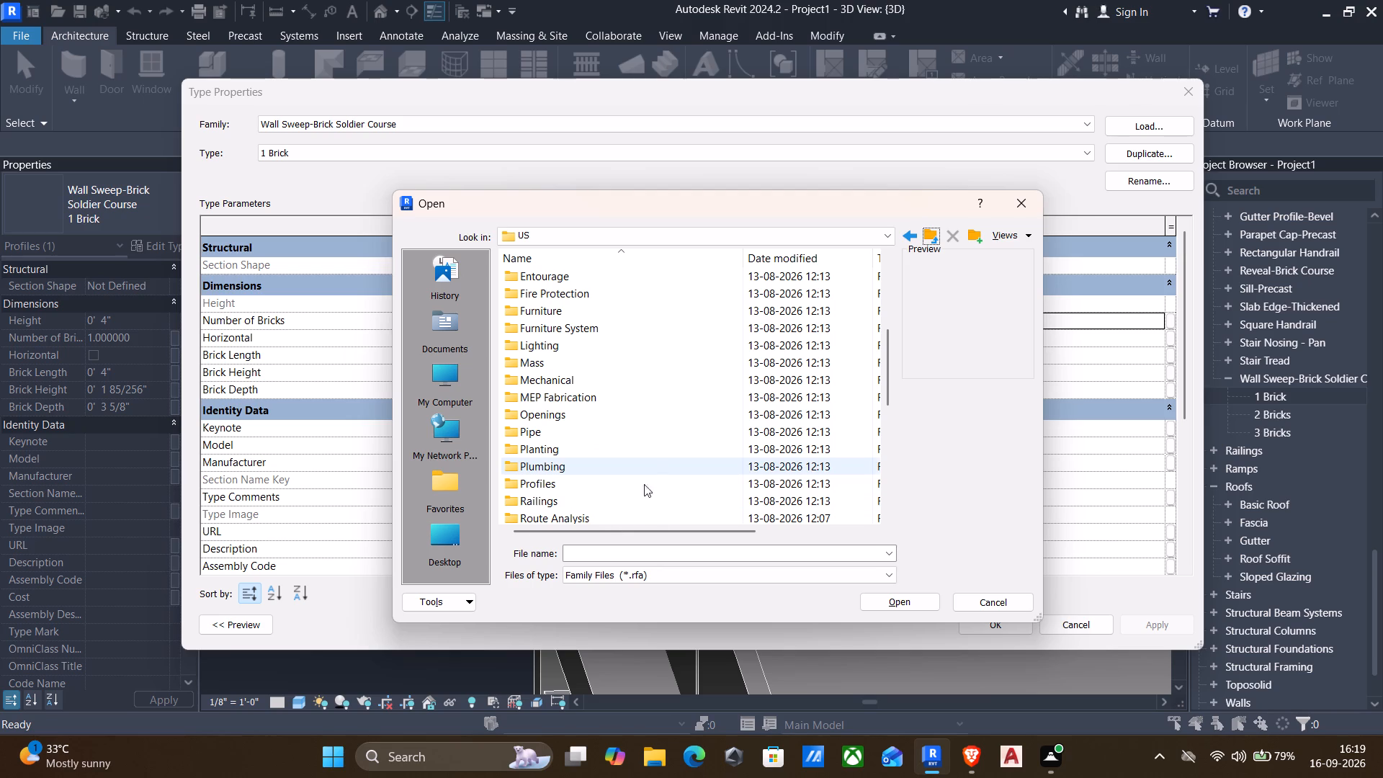
{"action": "double_click", "coordinate": [519, 486]}
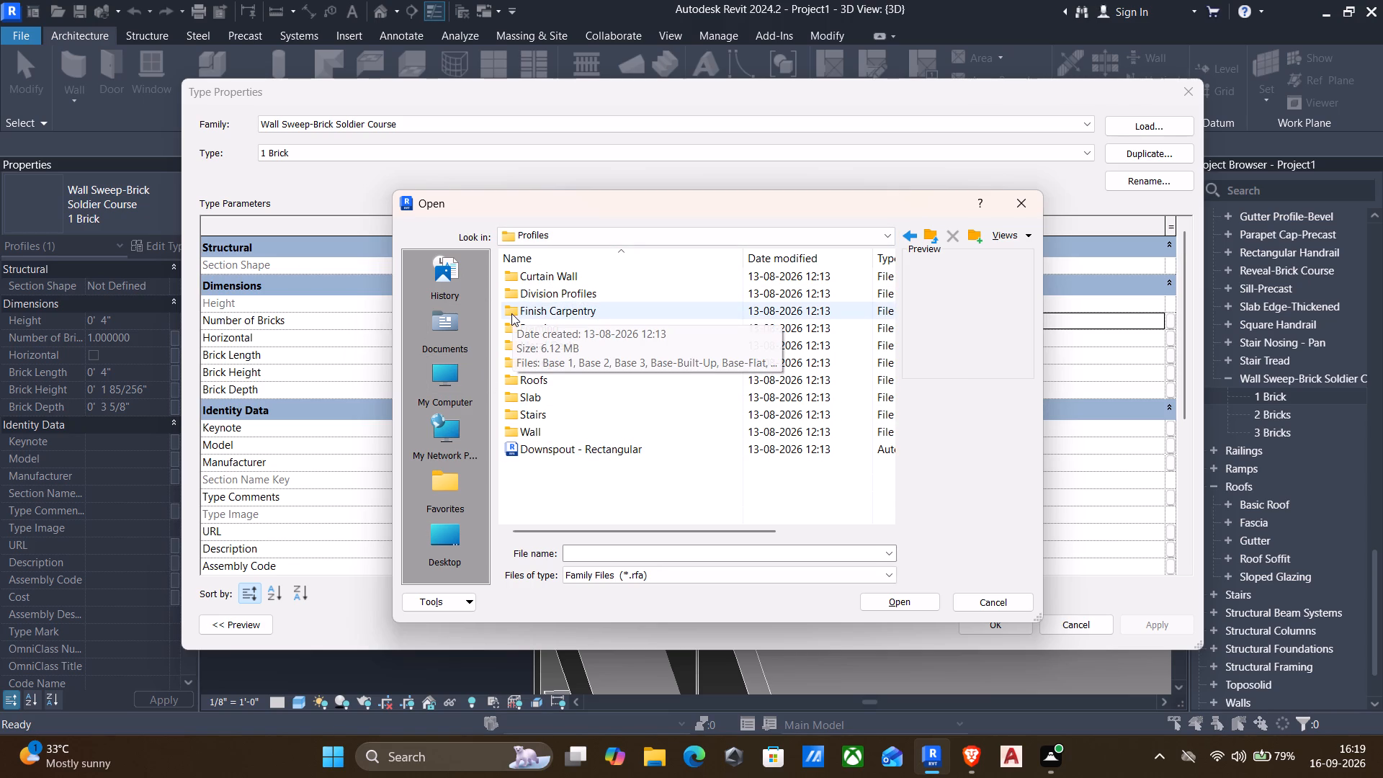
Preview the Angled Step and Tapered Notch families in the Division Profiles folder, and leave without loading any.
{"action": "double_click", "coordinate": [514, 294]}
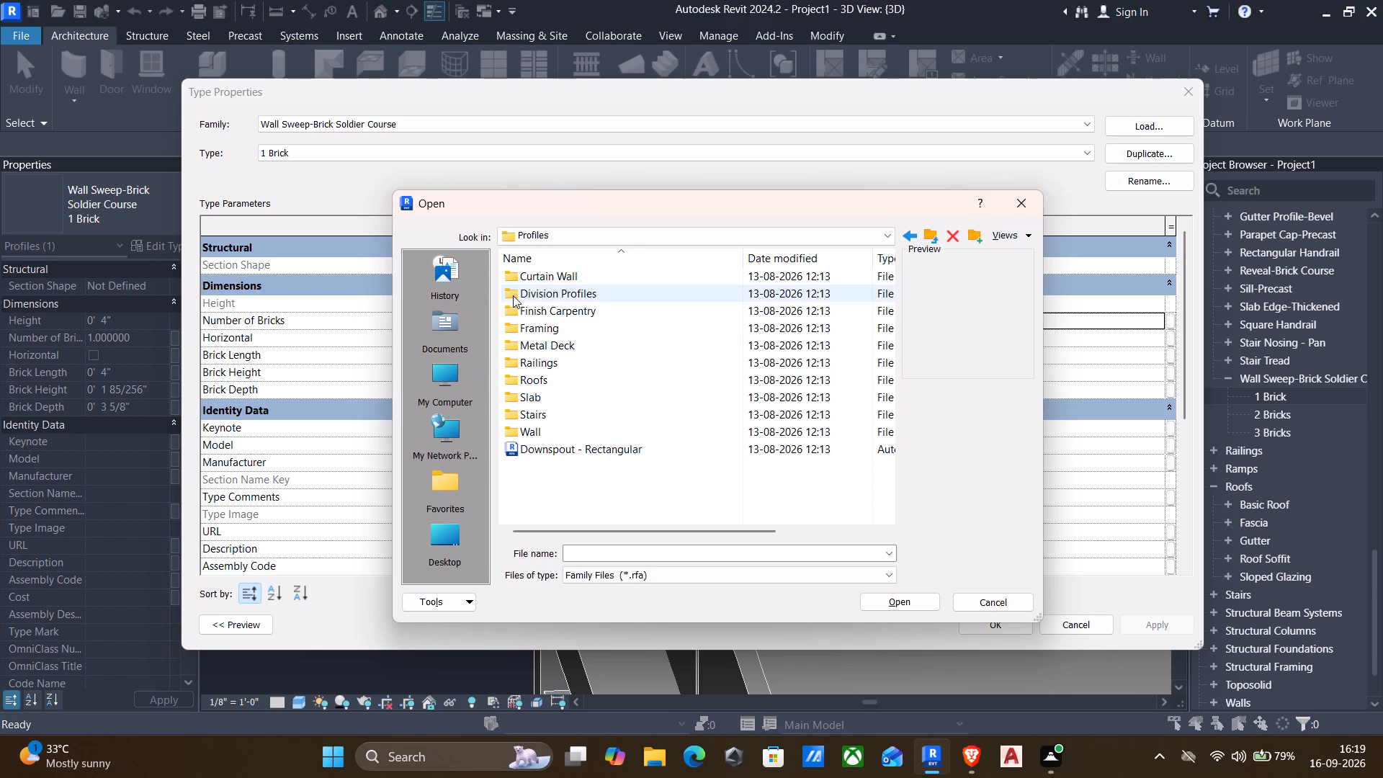
{"action": "double_click", "coordinate": [513, 295]}
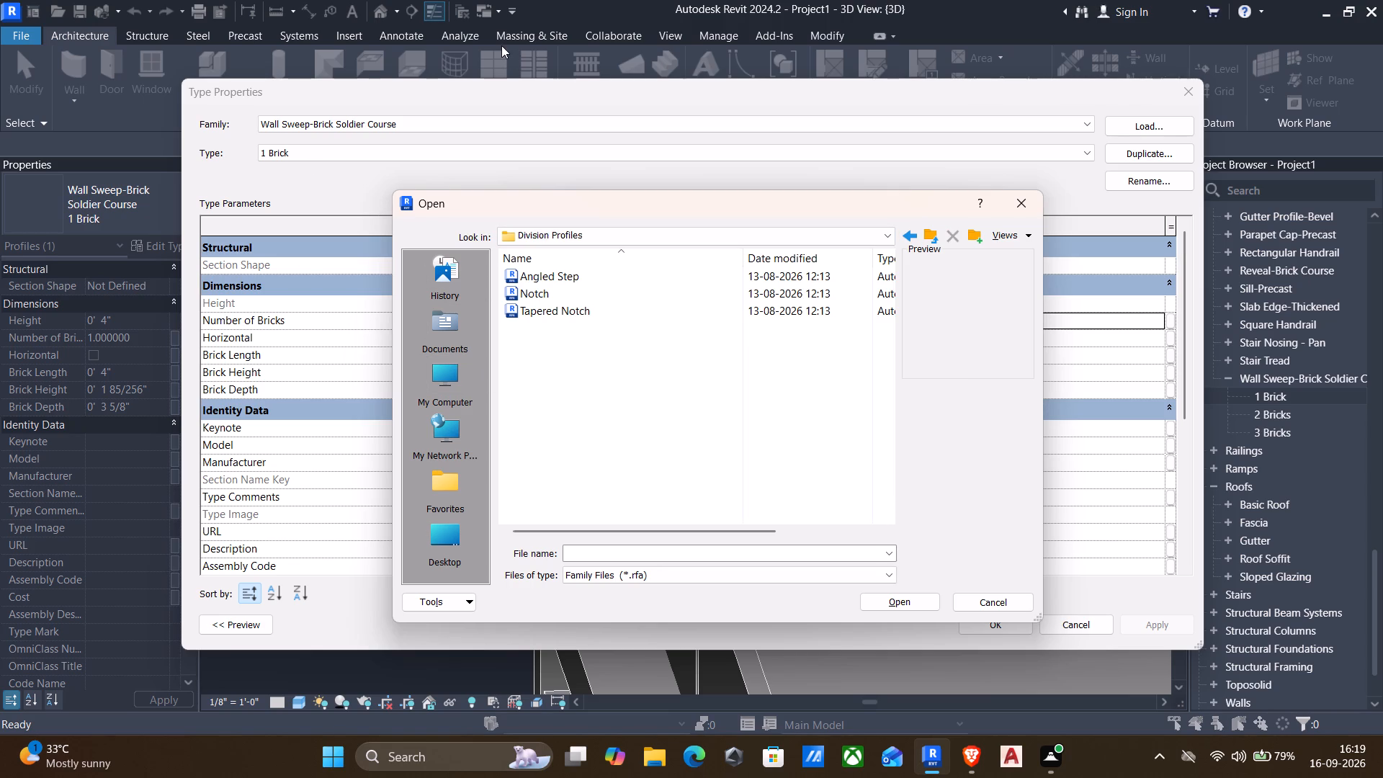
{"action": "left_click", "coordinate": [557, 277]}
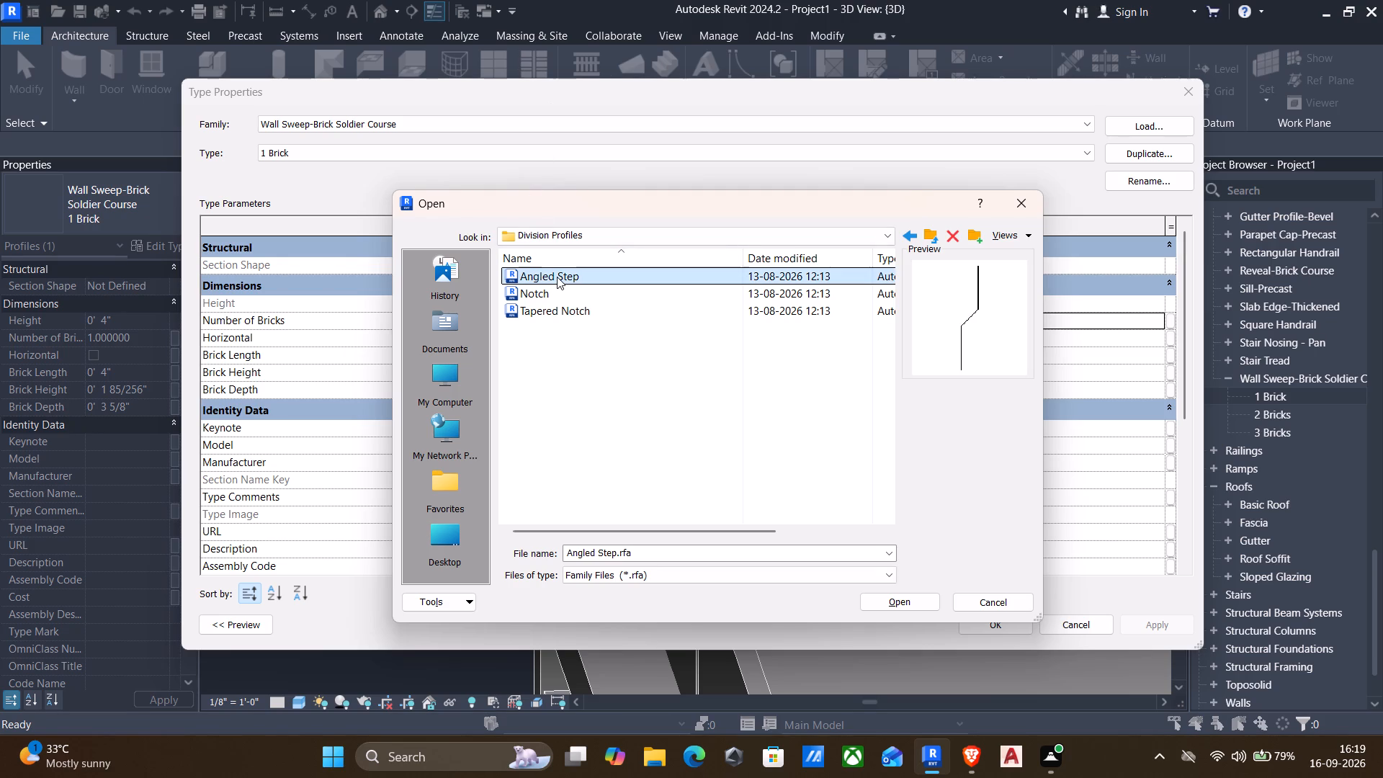
{"action": "left_click", "coordinate": [565, 292]}
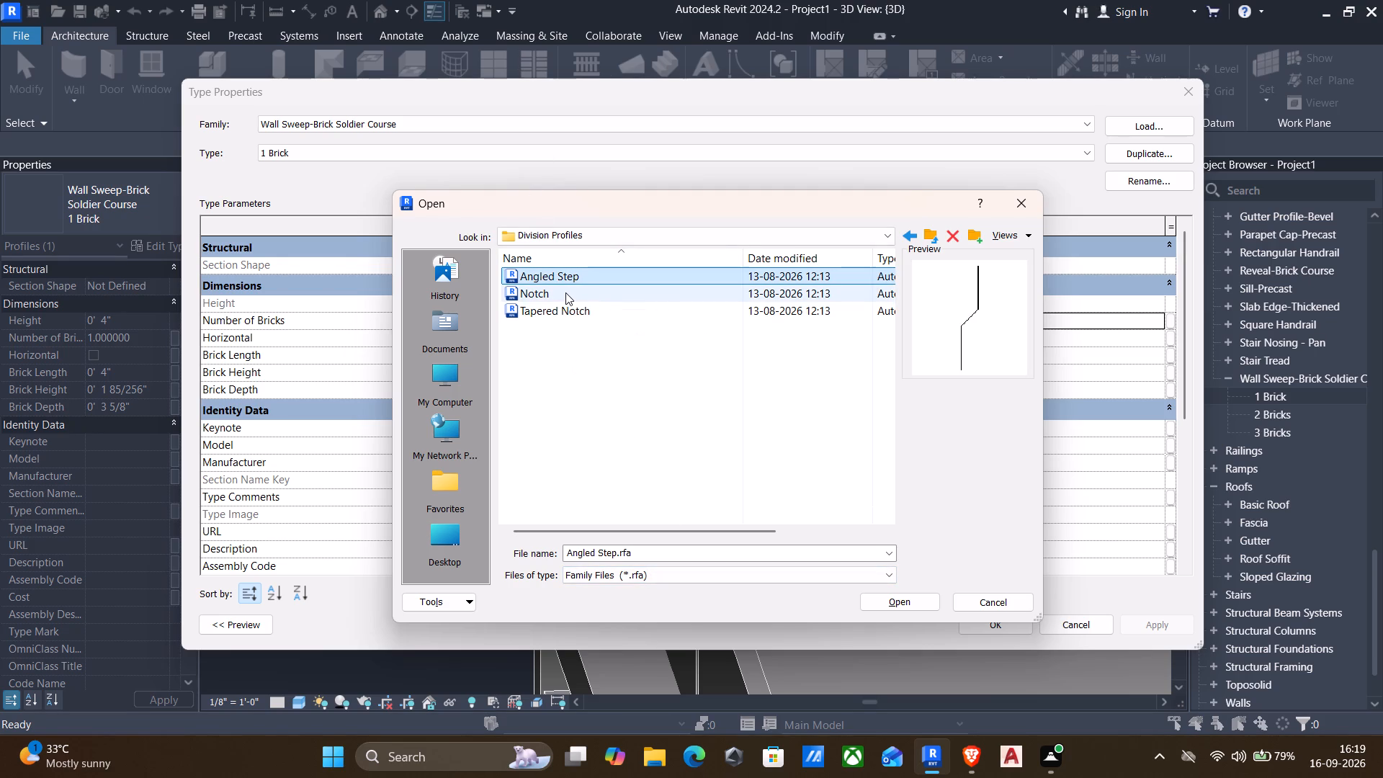
{"action": "left_click", "coordinate": [566, 310]}
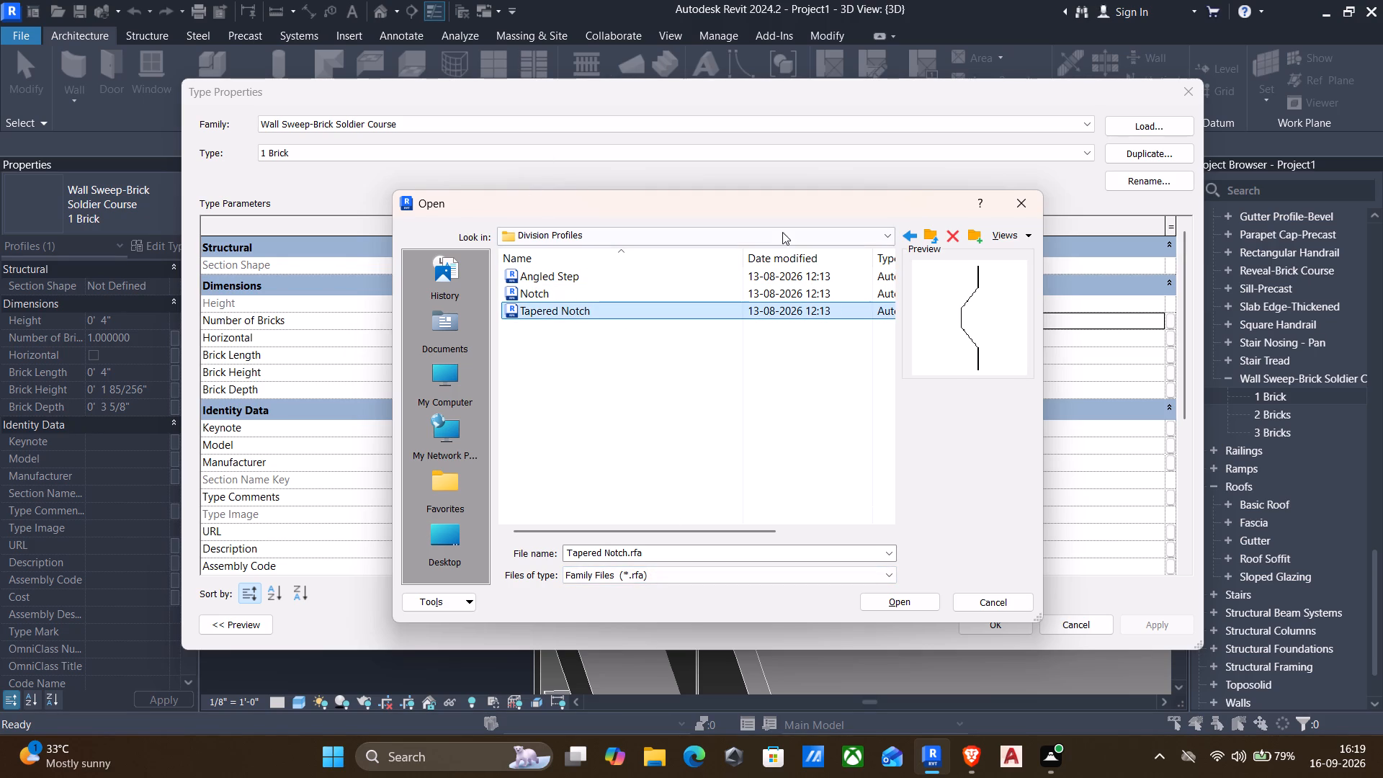
{"action": "left_click", "coordinate": [926, 236]}
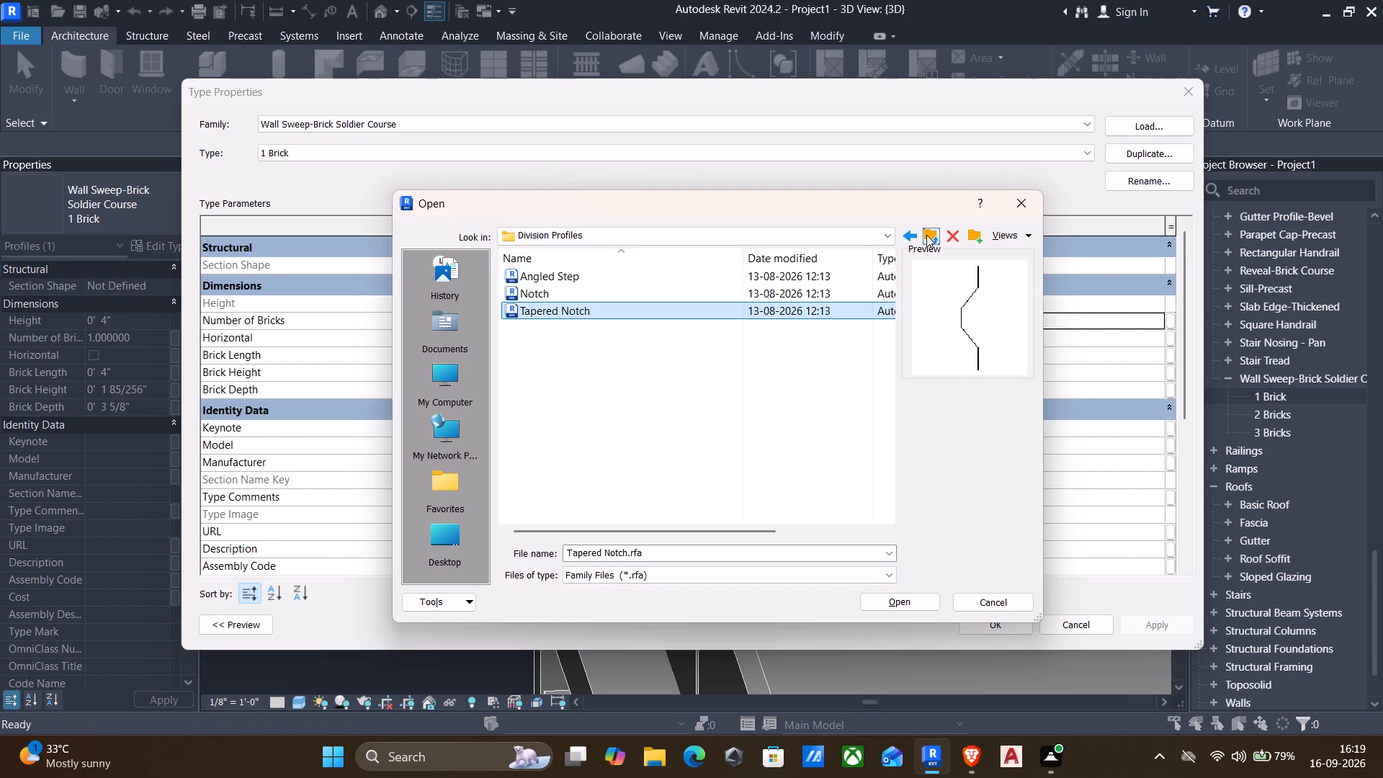
{"action": "left_click", "coordinate": [926, 235]}
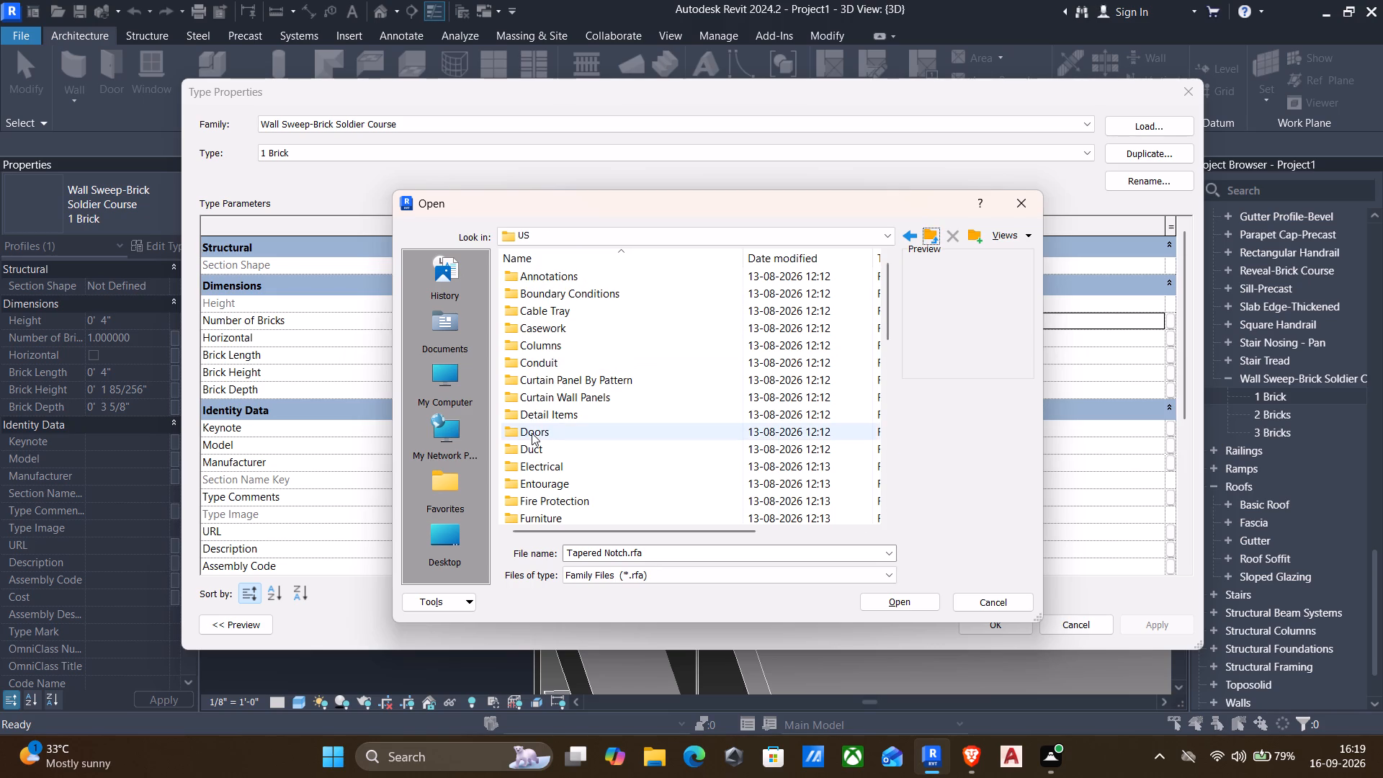
{"action": "left_click", "coordinate": [1028, 205]}
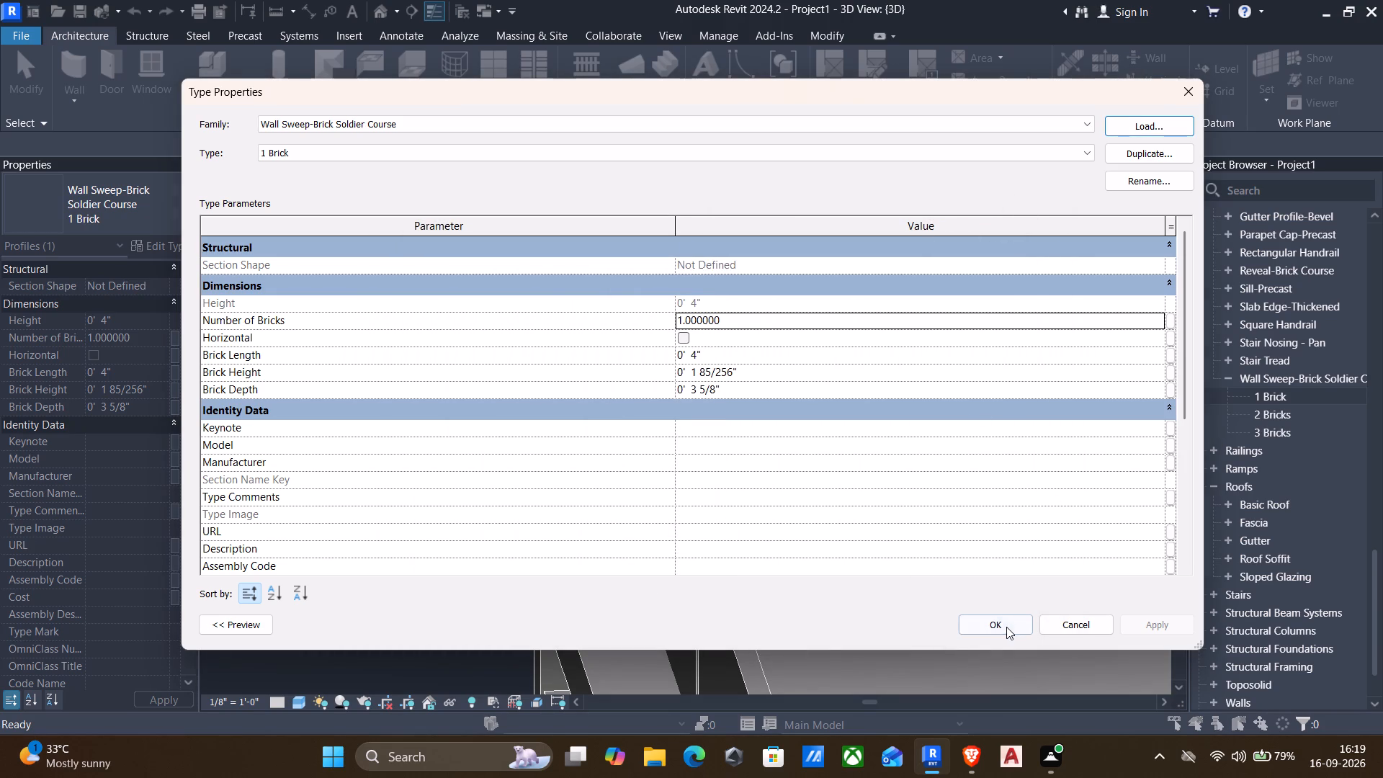
{"action": "left_click", "coordinate": [1006, 627]}
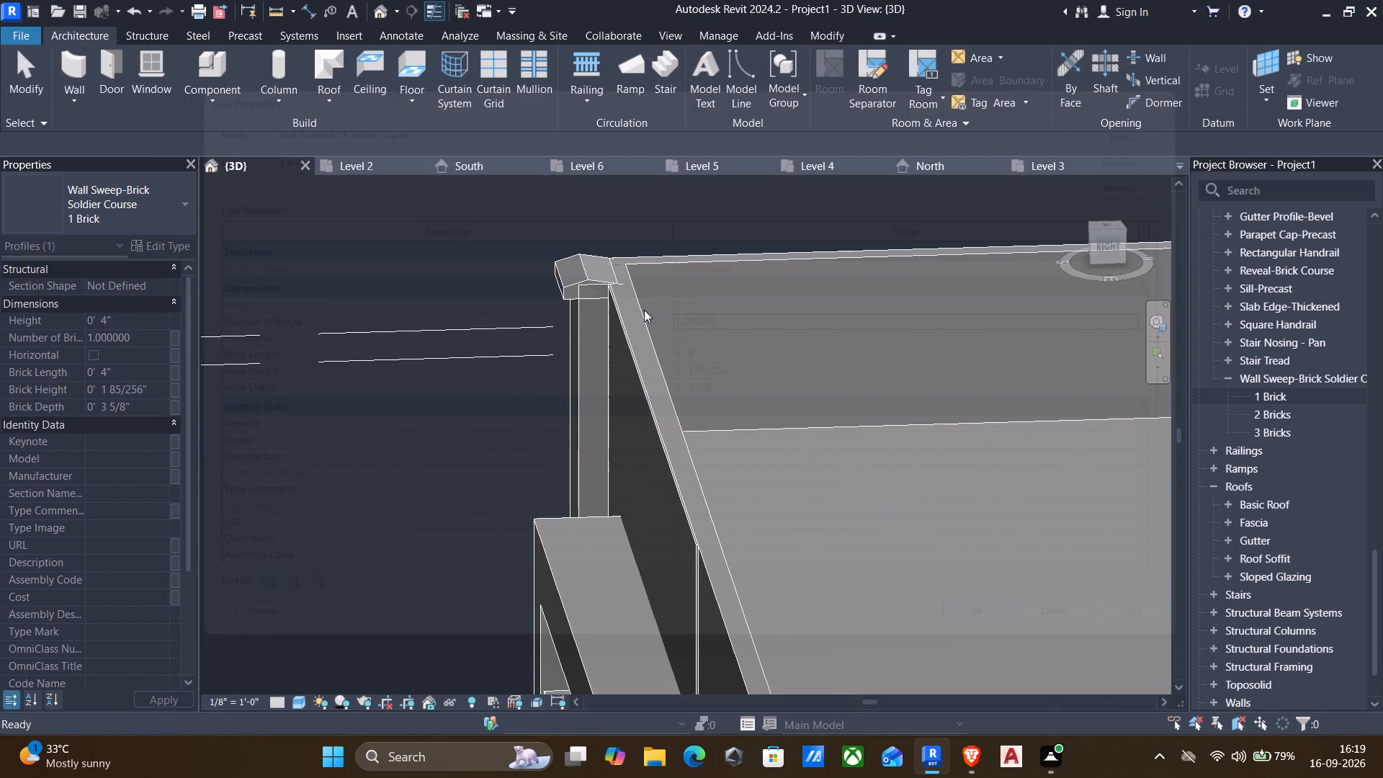
Examine the Cornice wall sweep on the corner column and its meeting with the parapet from different angles.
{"action": "left_click", "coordinate": [565, 283]}
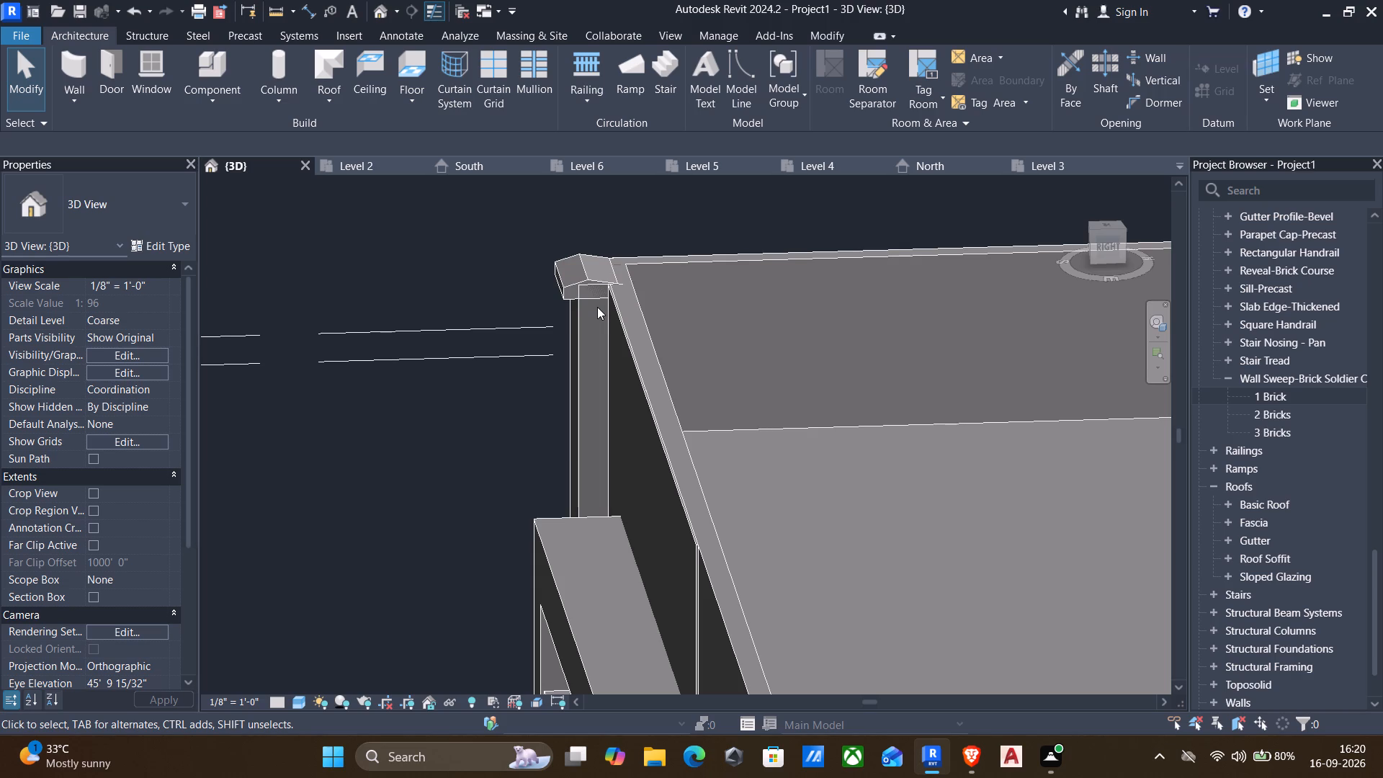
{"action": "scroll", "coordinate": [542, 305], "scroll_direction": "up", "scroll_amount": 5}
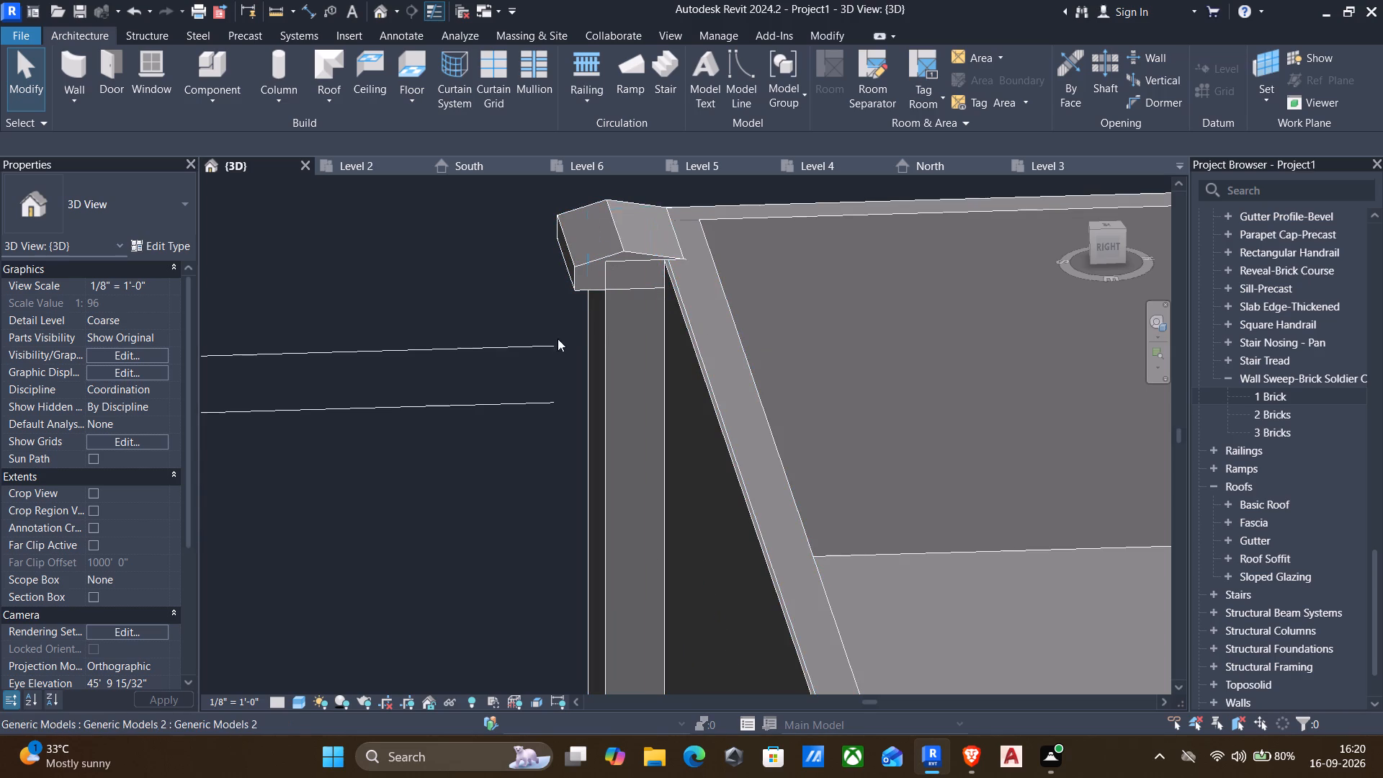
{"action": "scroll", "coordinate": [533, 339], "scroll_direction": "down", "scroll_amount": 2}
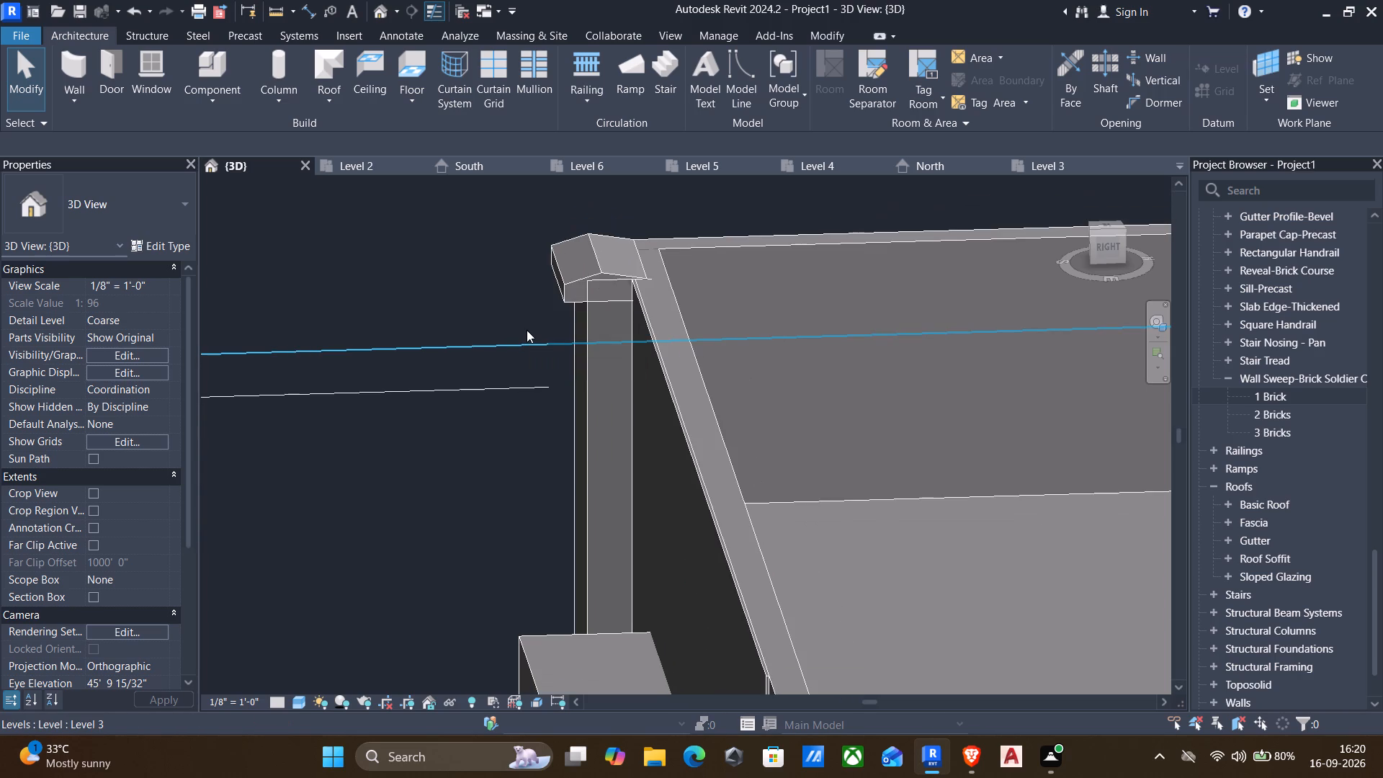
{"action": "scroll", "coordinate": [598, 321], "scroll_direction": "down", "scroll_amount": 2}
{"action": "middle_click_drag", "start_coordinate": [597, 352], "coordinate": [660, 344], "text": "shift"}
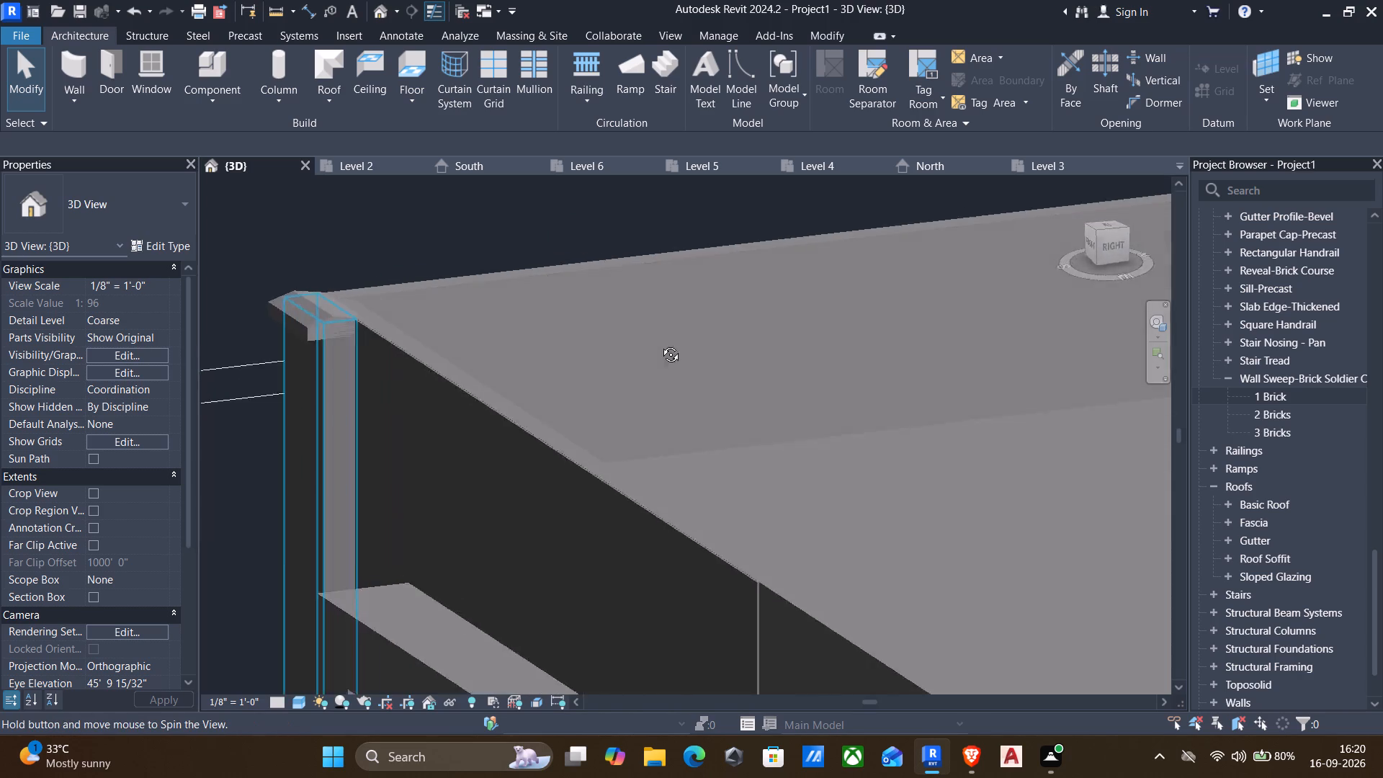
{"action": "middle_click_drag", "start_coordinate": [660, 344], "coordinate": [583, 308], "text": "shift"}
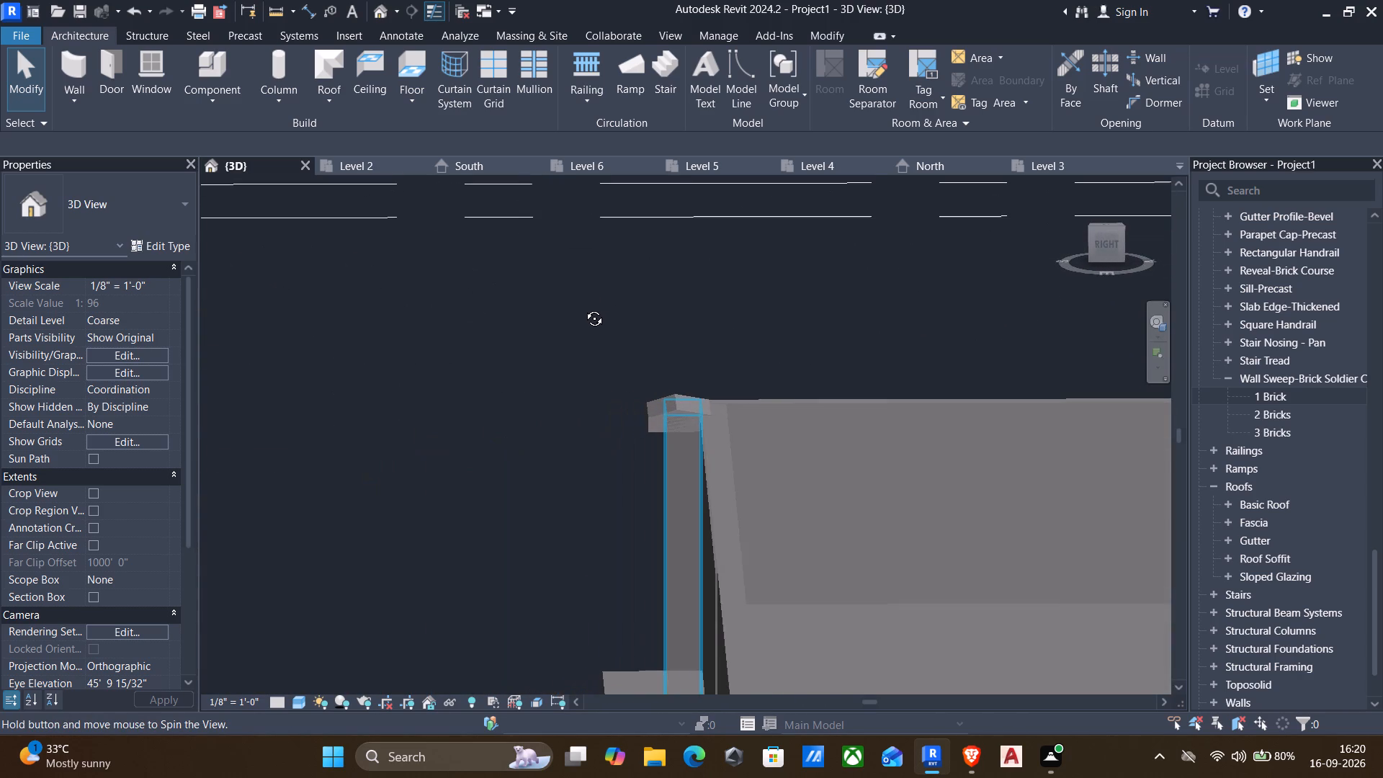
{"action": "middle_click_drag", "start_coordinate": [583, 308], "coordinate": [607, 309], "text": "shift"}
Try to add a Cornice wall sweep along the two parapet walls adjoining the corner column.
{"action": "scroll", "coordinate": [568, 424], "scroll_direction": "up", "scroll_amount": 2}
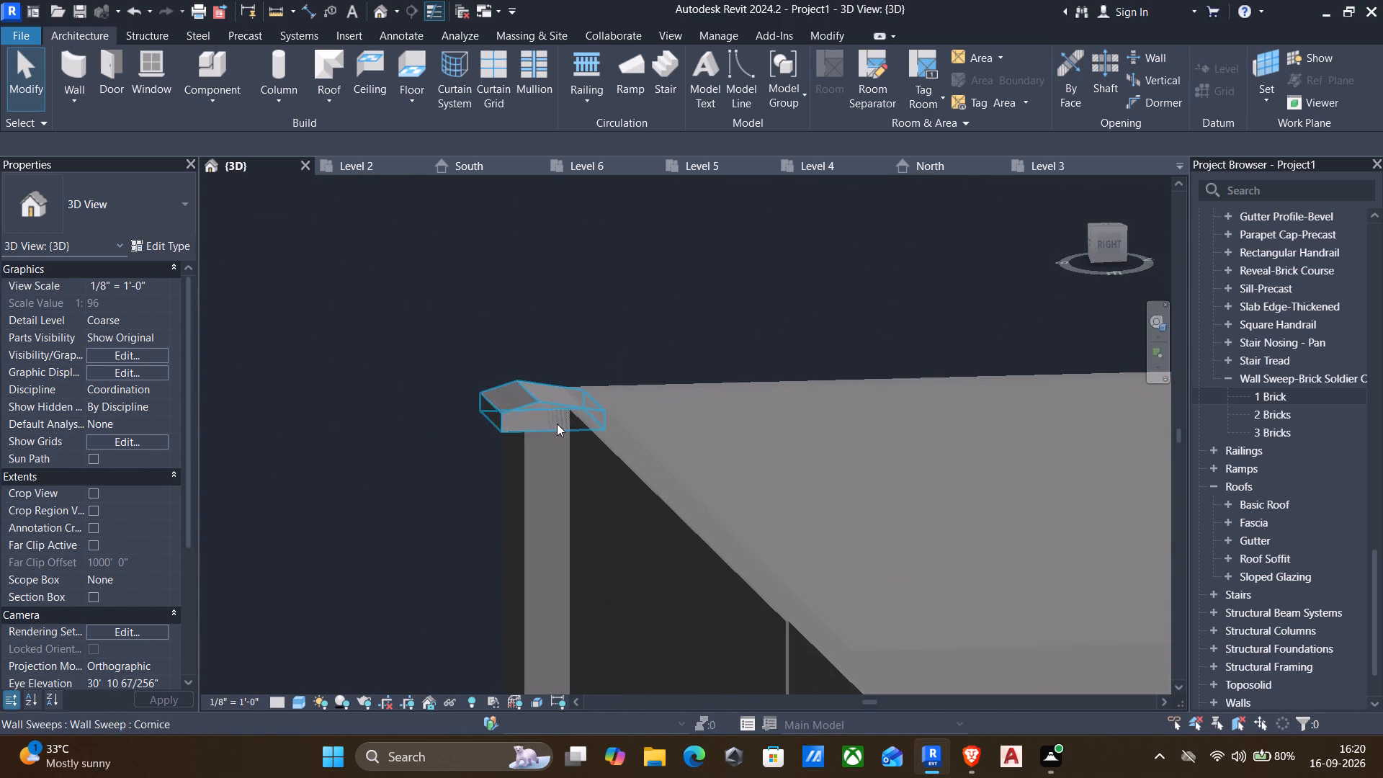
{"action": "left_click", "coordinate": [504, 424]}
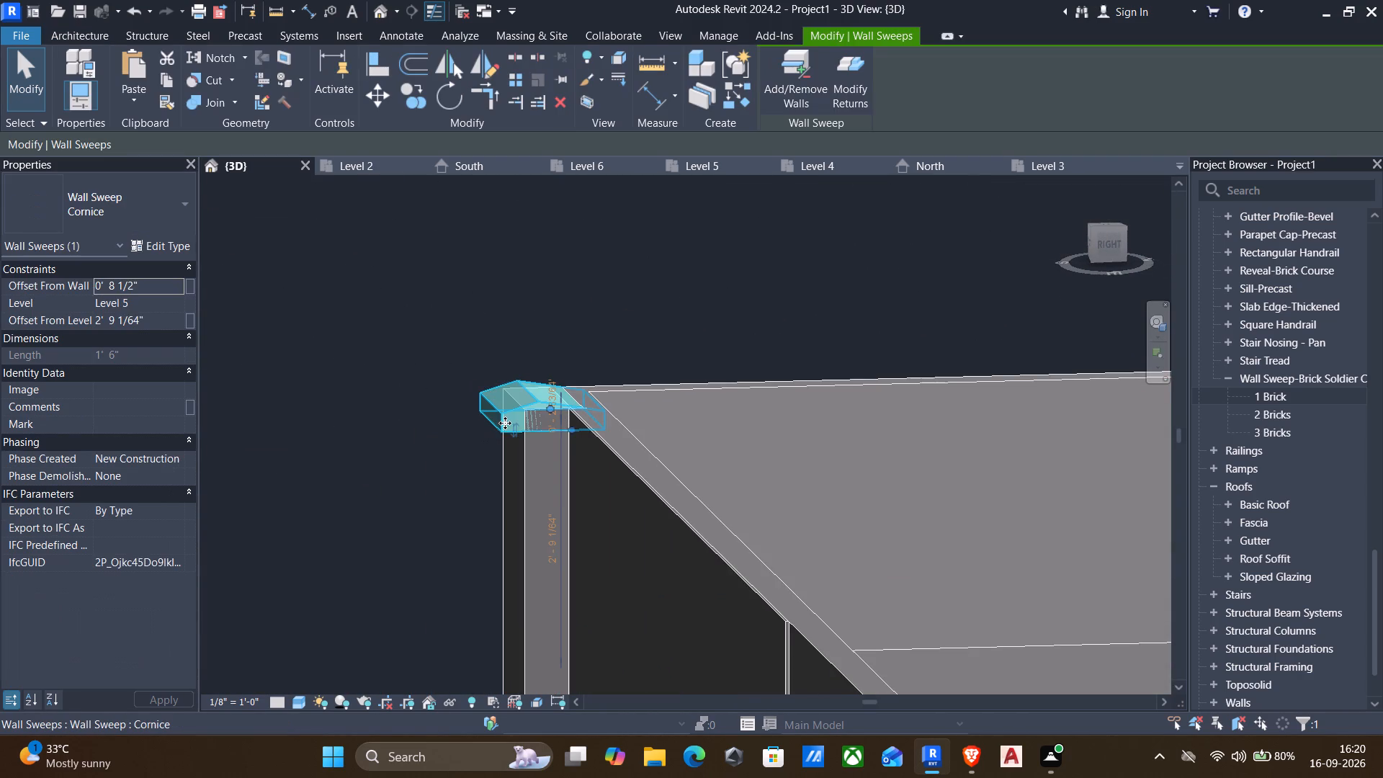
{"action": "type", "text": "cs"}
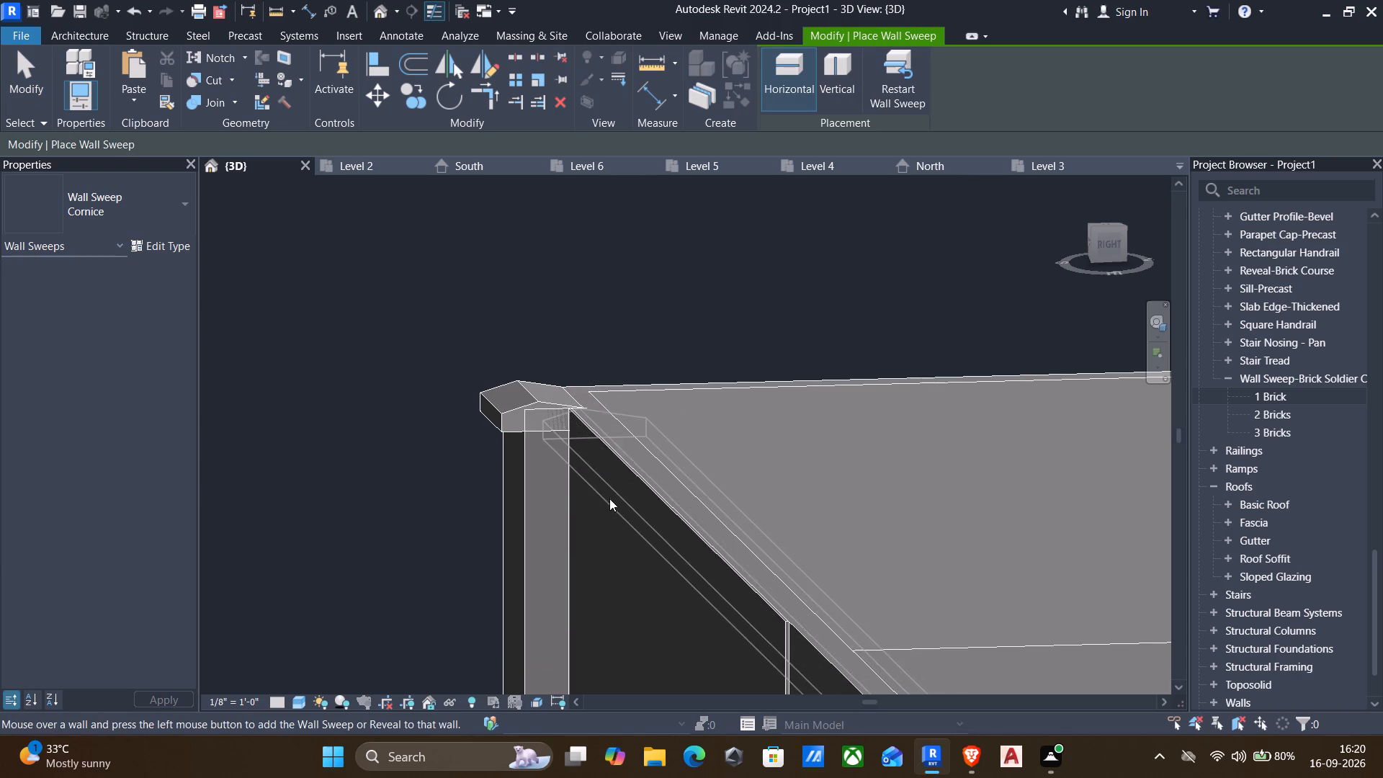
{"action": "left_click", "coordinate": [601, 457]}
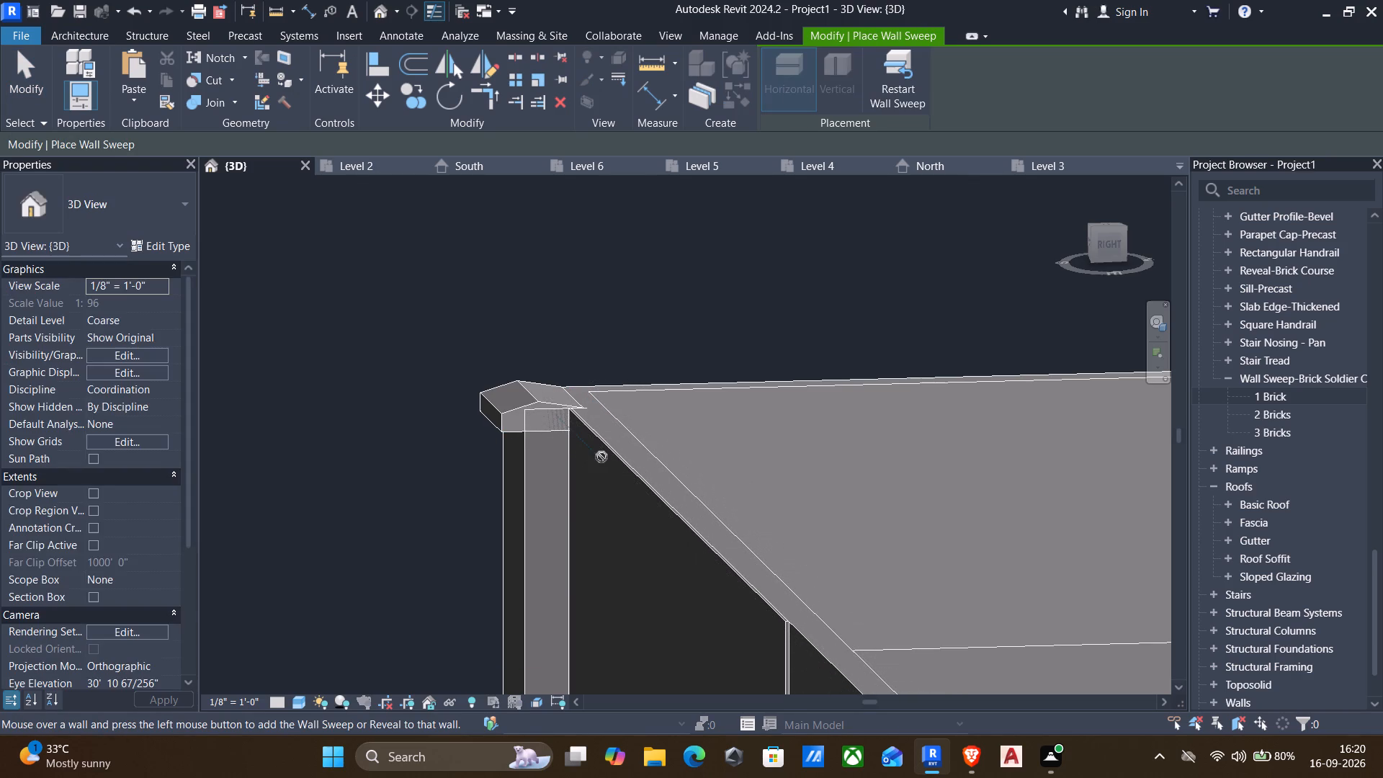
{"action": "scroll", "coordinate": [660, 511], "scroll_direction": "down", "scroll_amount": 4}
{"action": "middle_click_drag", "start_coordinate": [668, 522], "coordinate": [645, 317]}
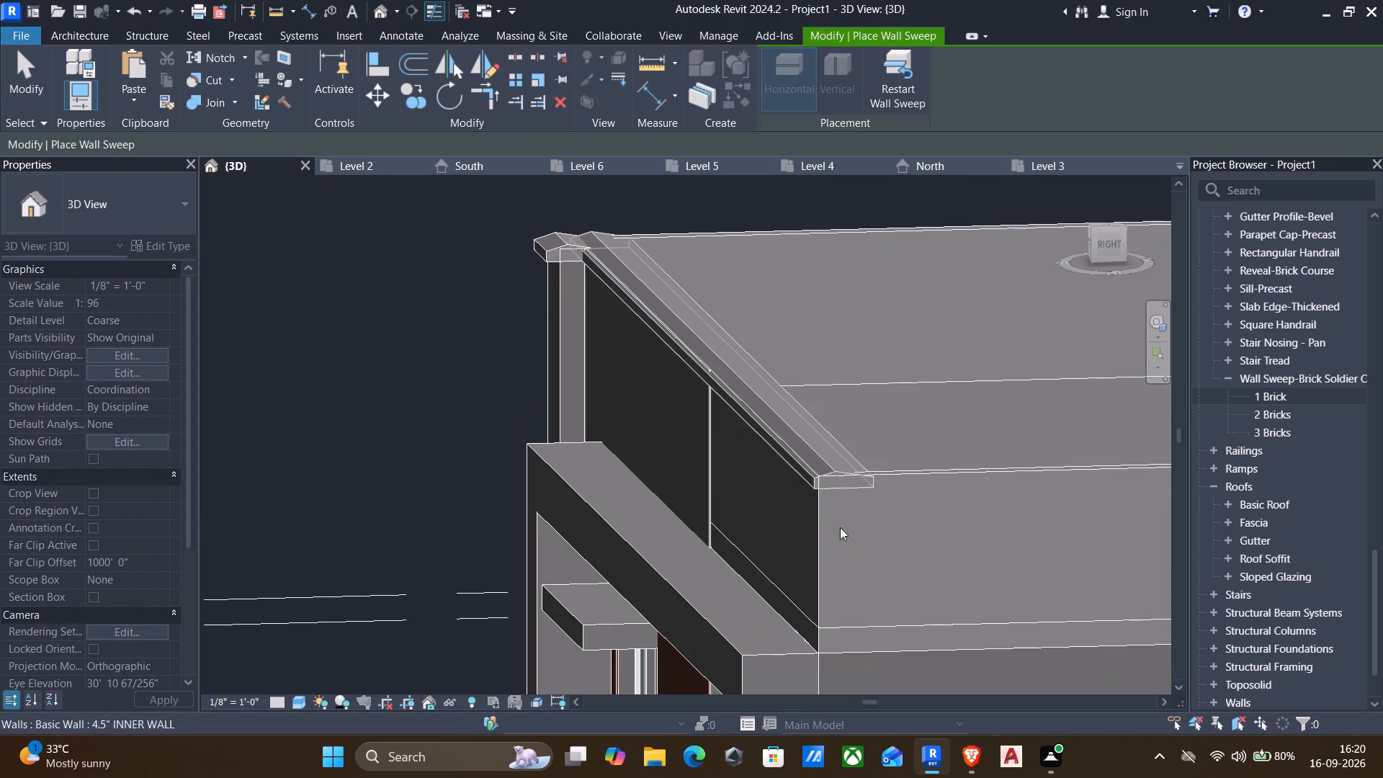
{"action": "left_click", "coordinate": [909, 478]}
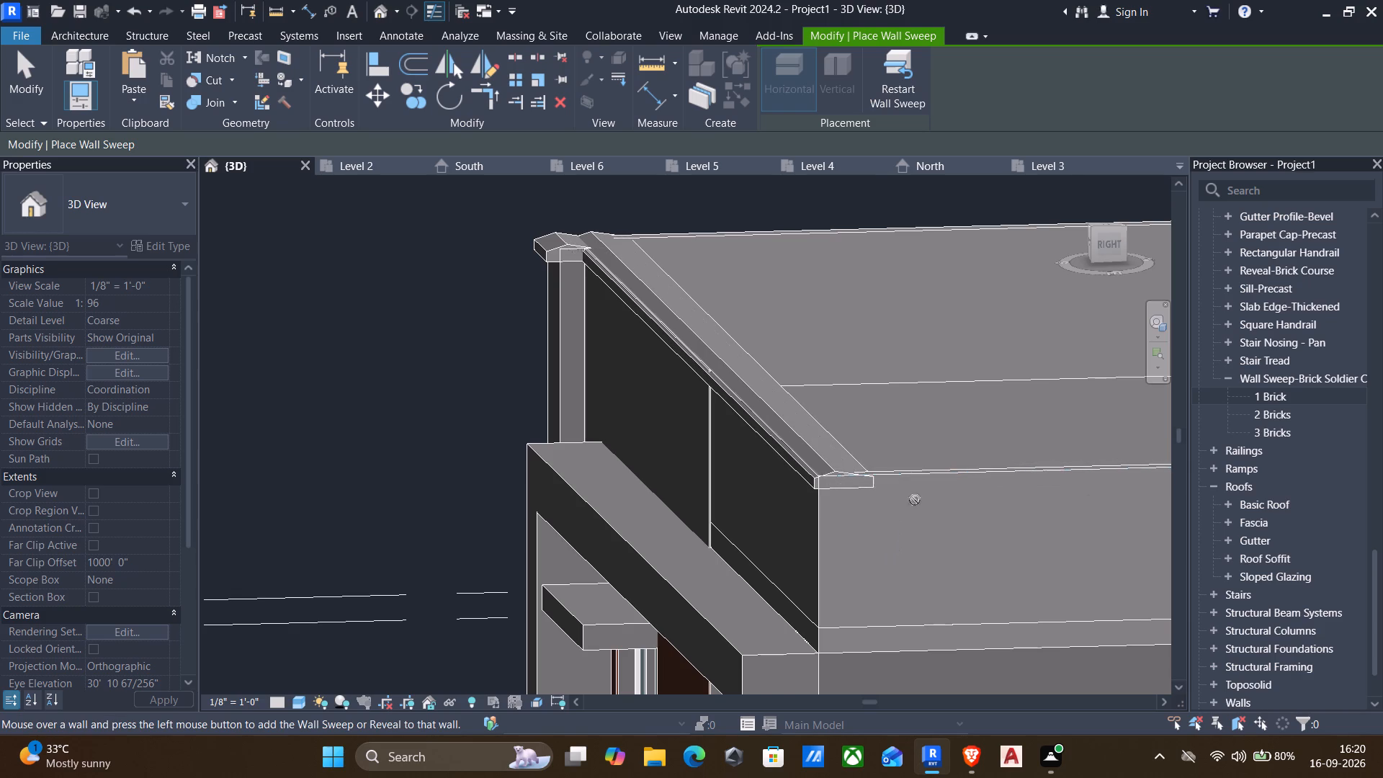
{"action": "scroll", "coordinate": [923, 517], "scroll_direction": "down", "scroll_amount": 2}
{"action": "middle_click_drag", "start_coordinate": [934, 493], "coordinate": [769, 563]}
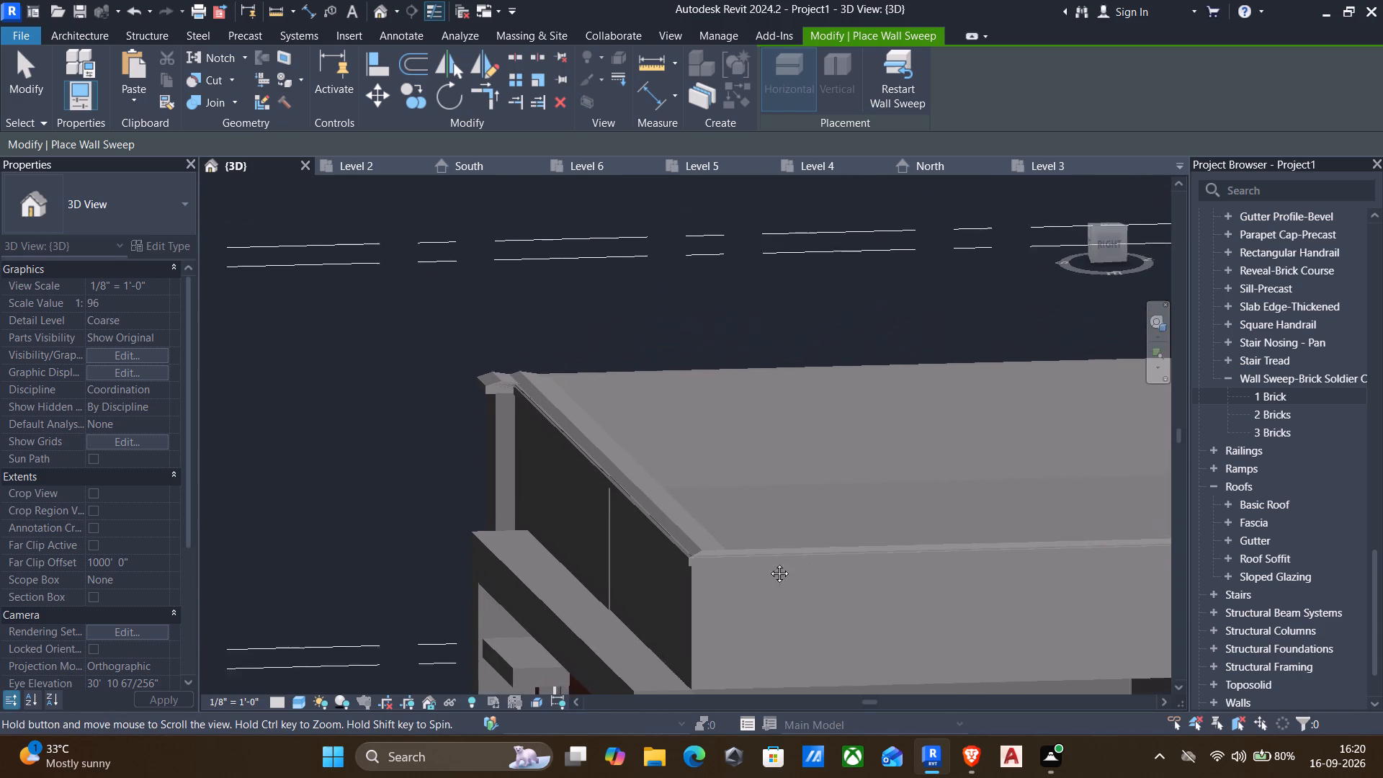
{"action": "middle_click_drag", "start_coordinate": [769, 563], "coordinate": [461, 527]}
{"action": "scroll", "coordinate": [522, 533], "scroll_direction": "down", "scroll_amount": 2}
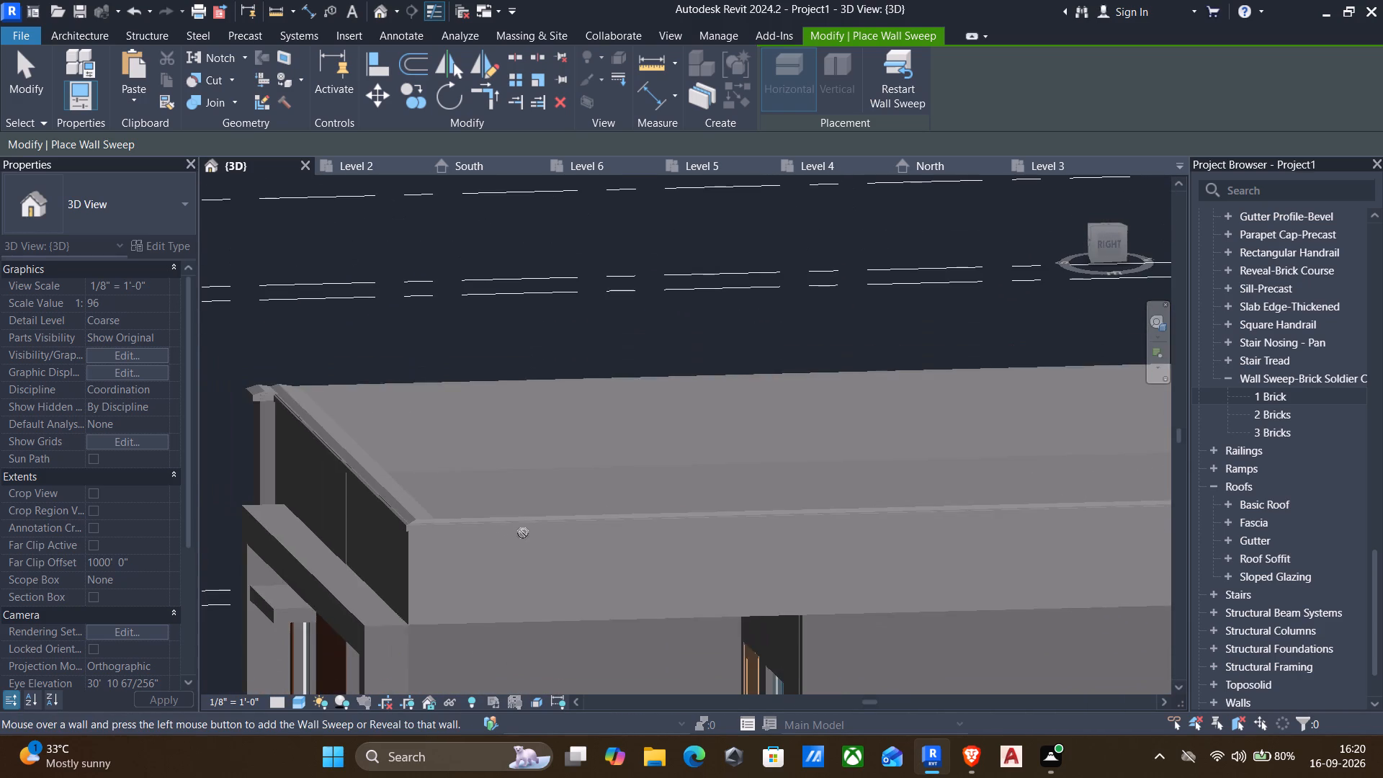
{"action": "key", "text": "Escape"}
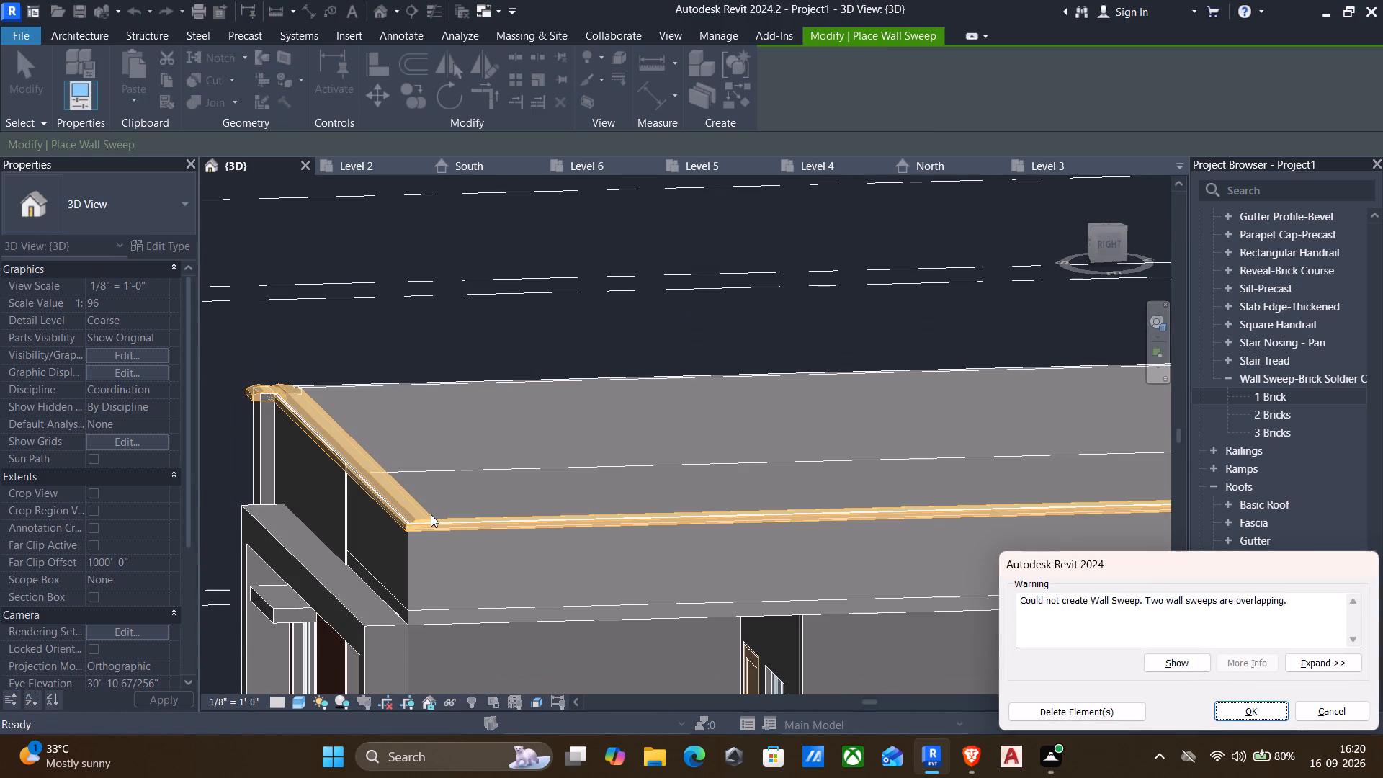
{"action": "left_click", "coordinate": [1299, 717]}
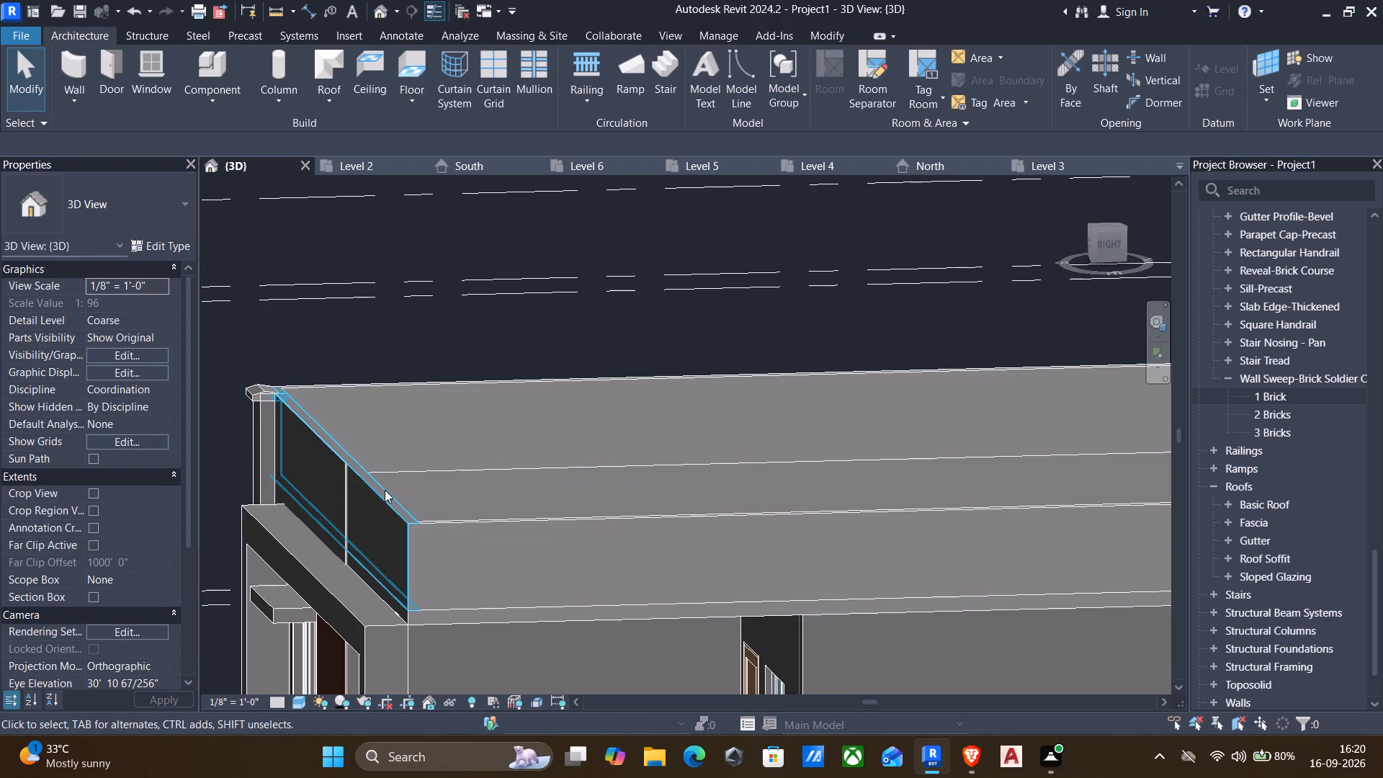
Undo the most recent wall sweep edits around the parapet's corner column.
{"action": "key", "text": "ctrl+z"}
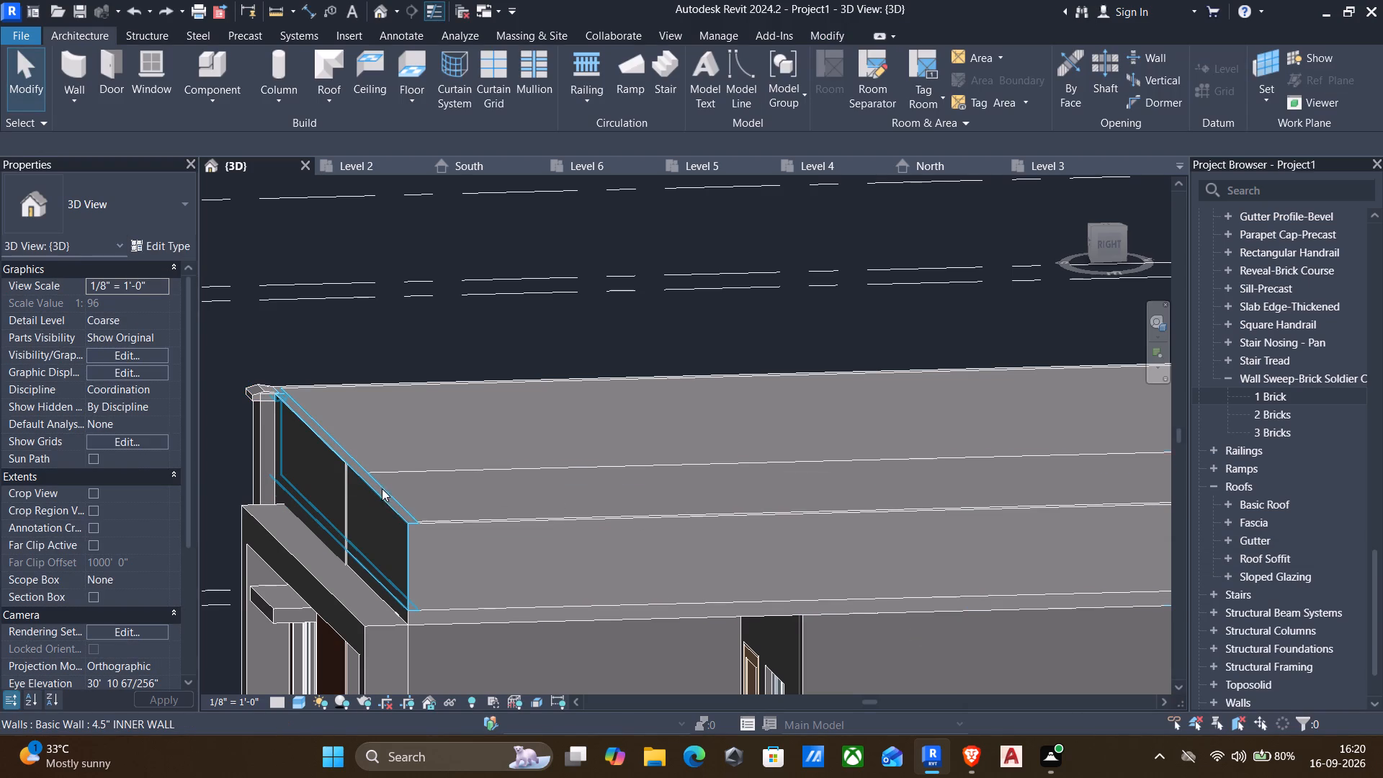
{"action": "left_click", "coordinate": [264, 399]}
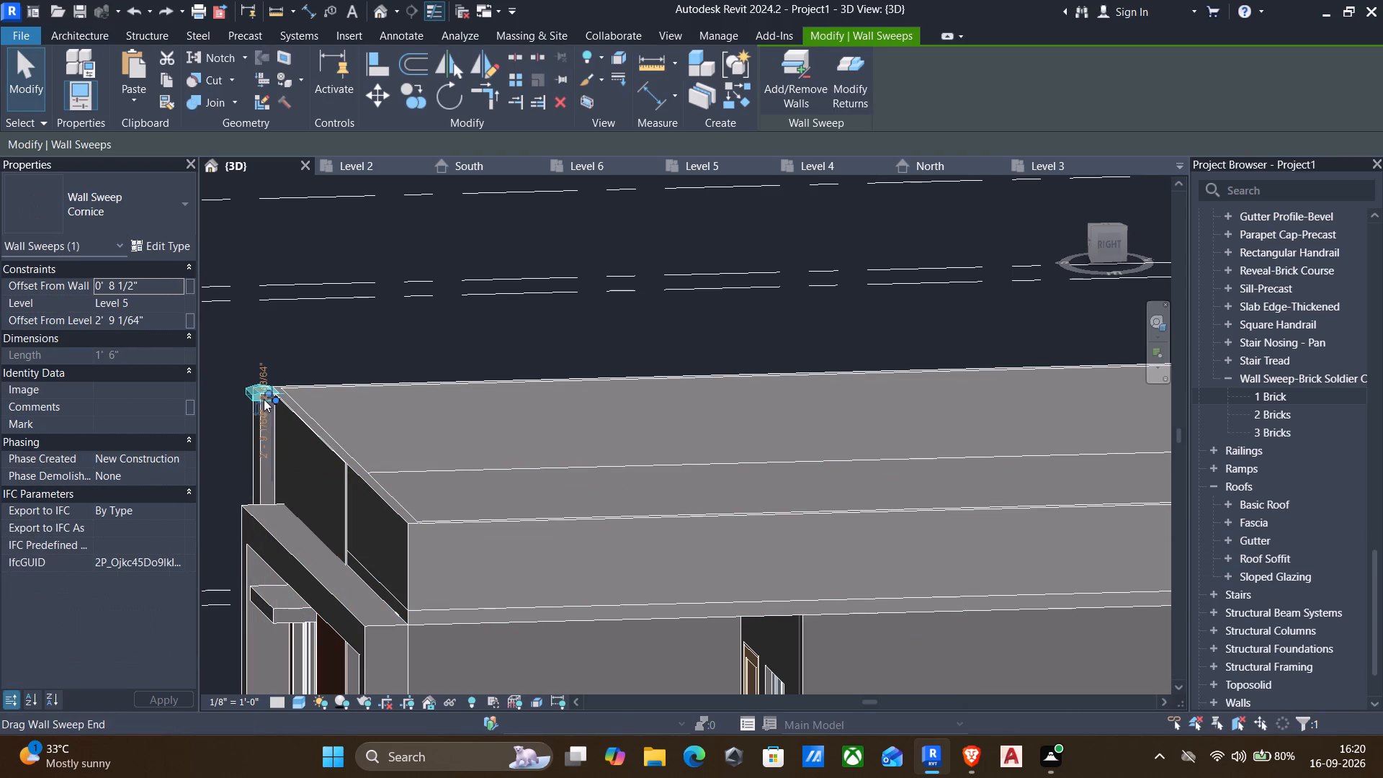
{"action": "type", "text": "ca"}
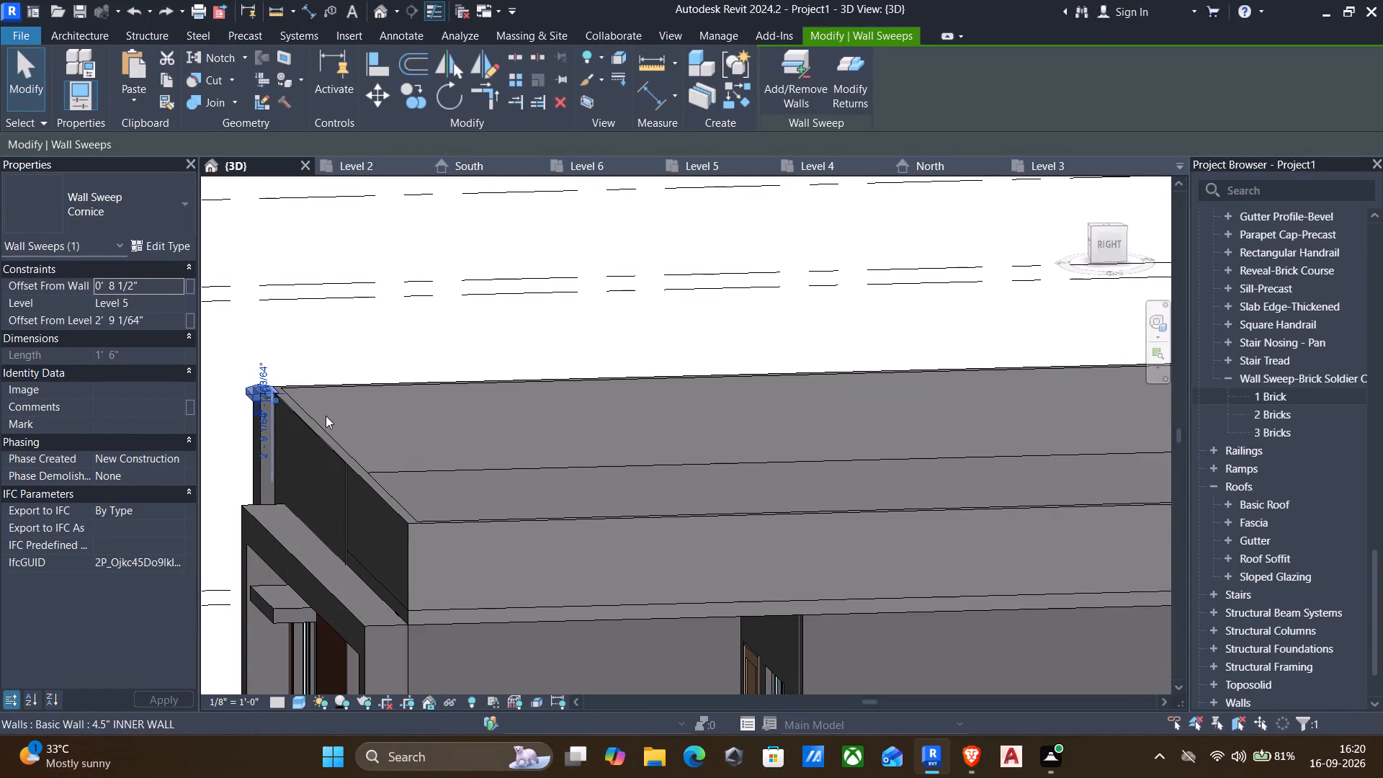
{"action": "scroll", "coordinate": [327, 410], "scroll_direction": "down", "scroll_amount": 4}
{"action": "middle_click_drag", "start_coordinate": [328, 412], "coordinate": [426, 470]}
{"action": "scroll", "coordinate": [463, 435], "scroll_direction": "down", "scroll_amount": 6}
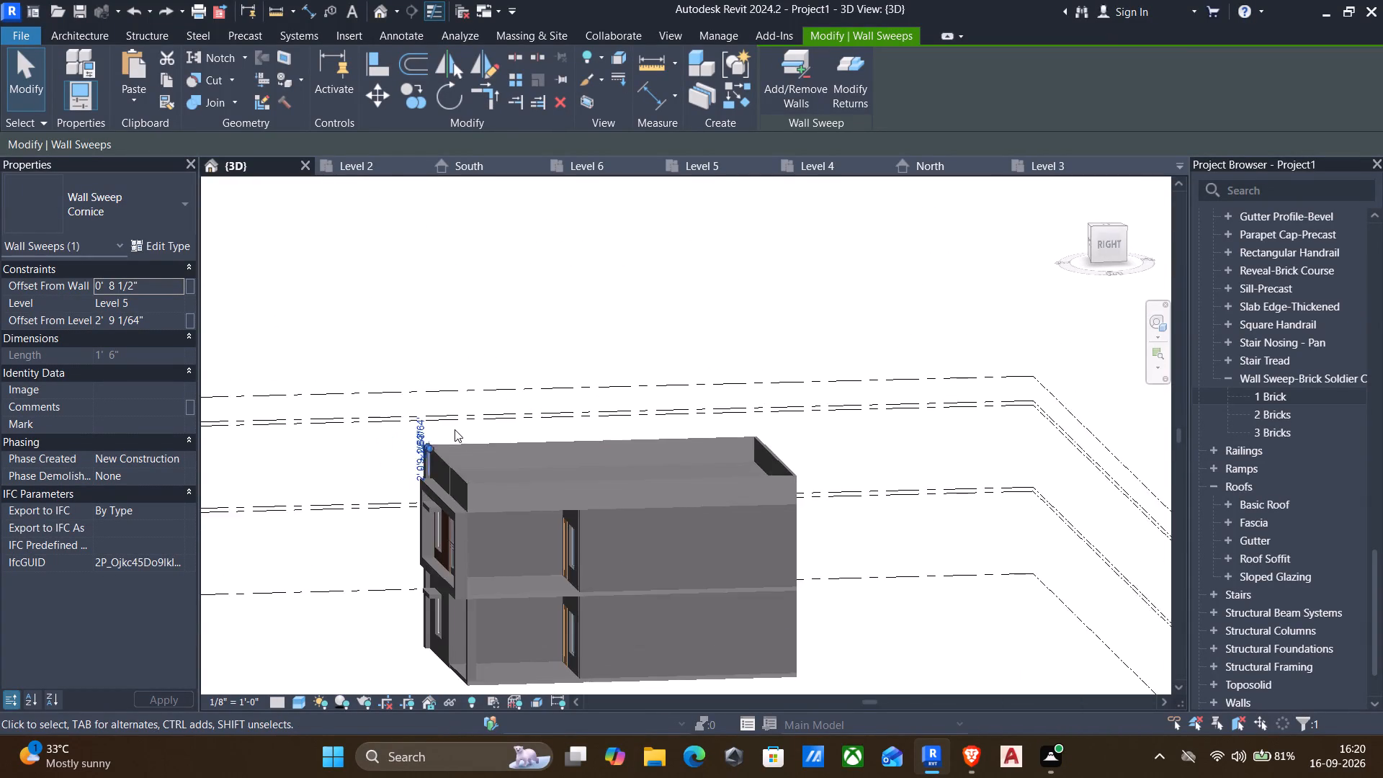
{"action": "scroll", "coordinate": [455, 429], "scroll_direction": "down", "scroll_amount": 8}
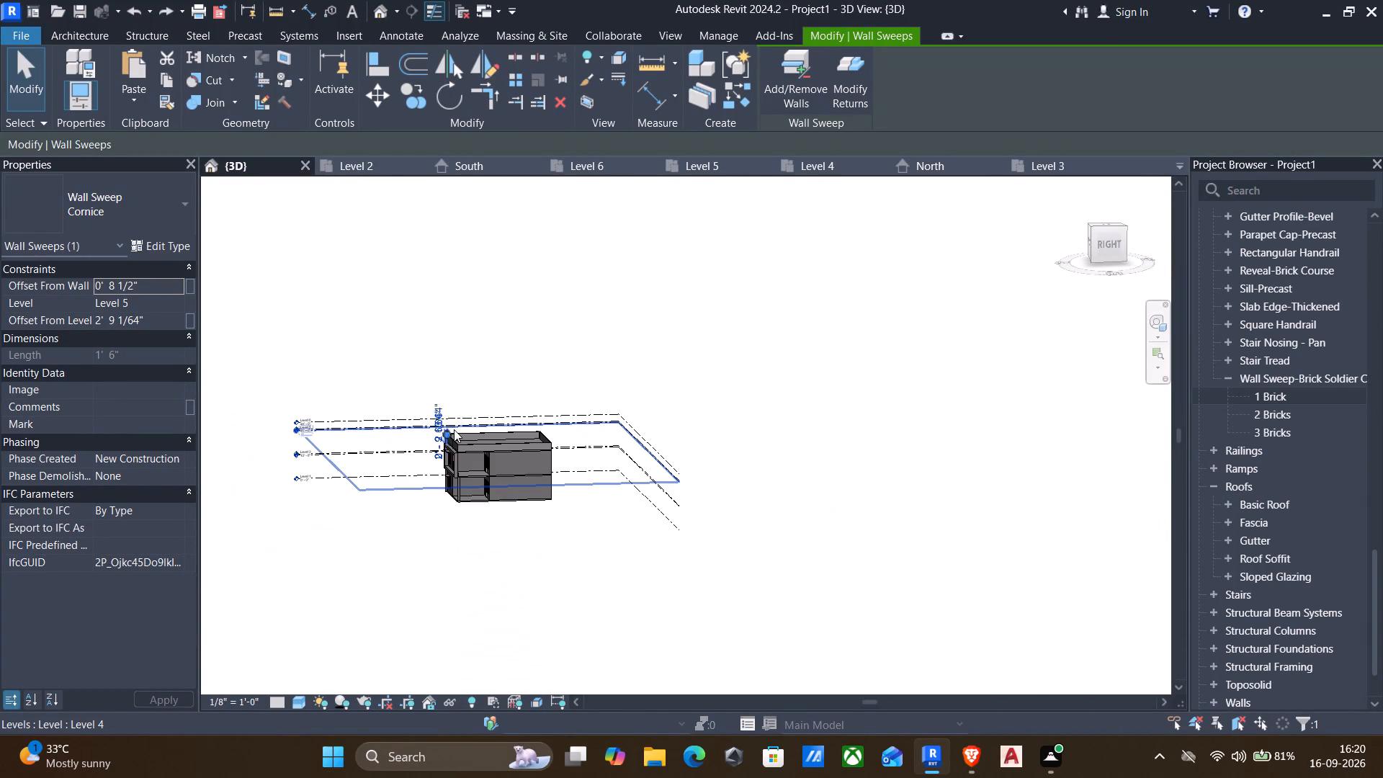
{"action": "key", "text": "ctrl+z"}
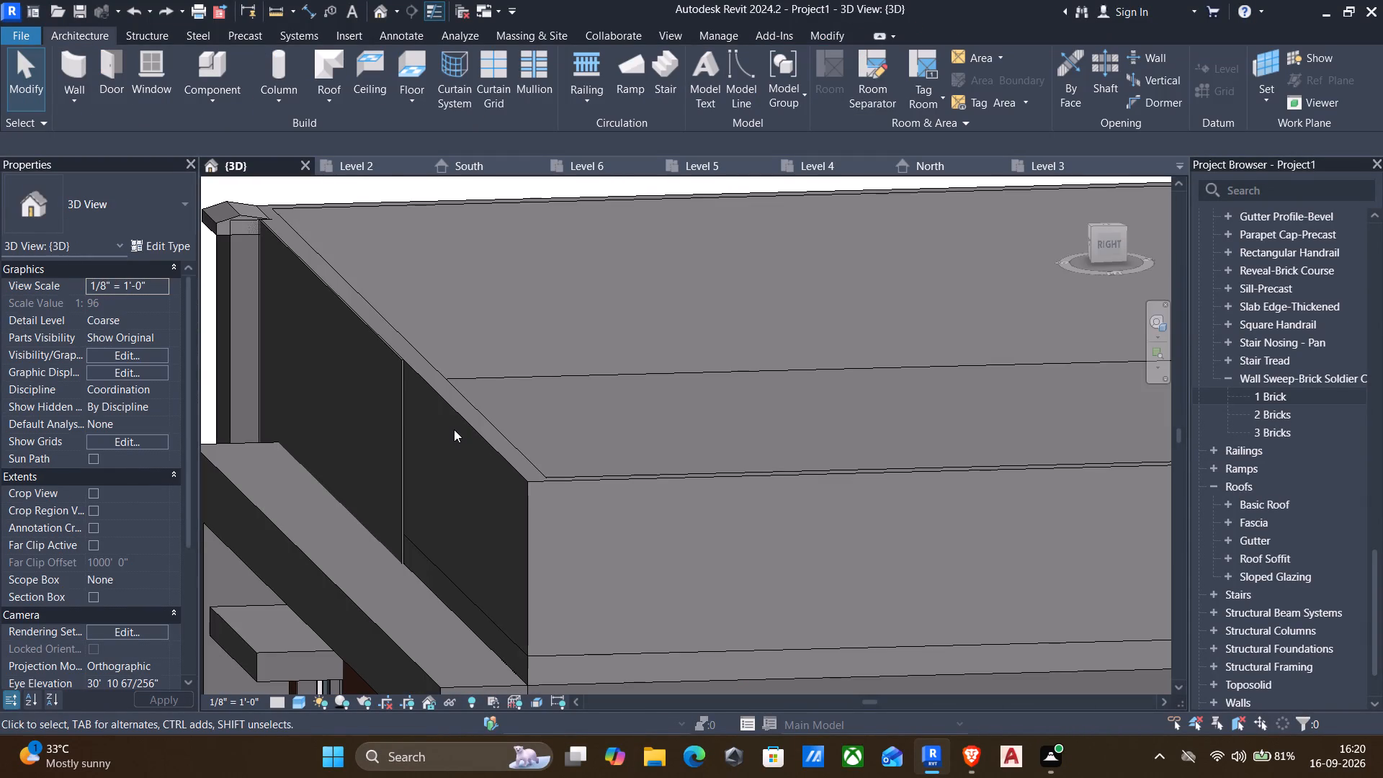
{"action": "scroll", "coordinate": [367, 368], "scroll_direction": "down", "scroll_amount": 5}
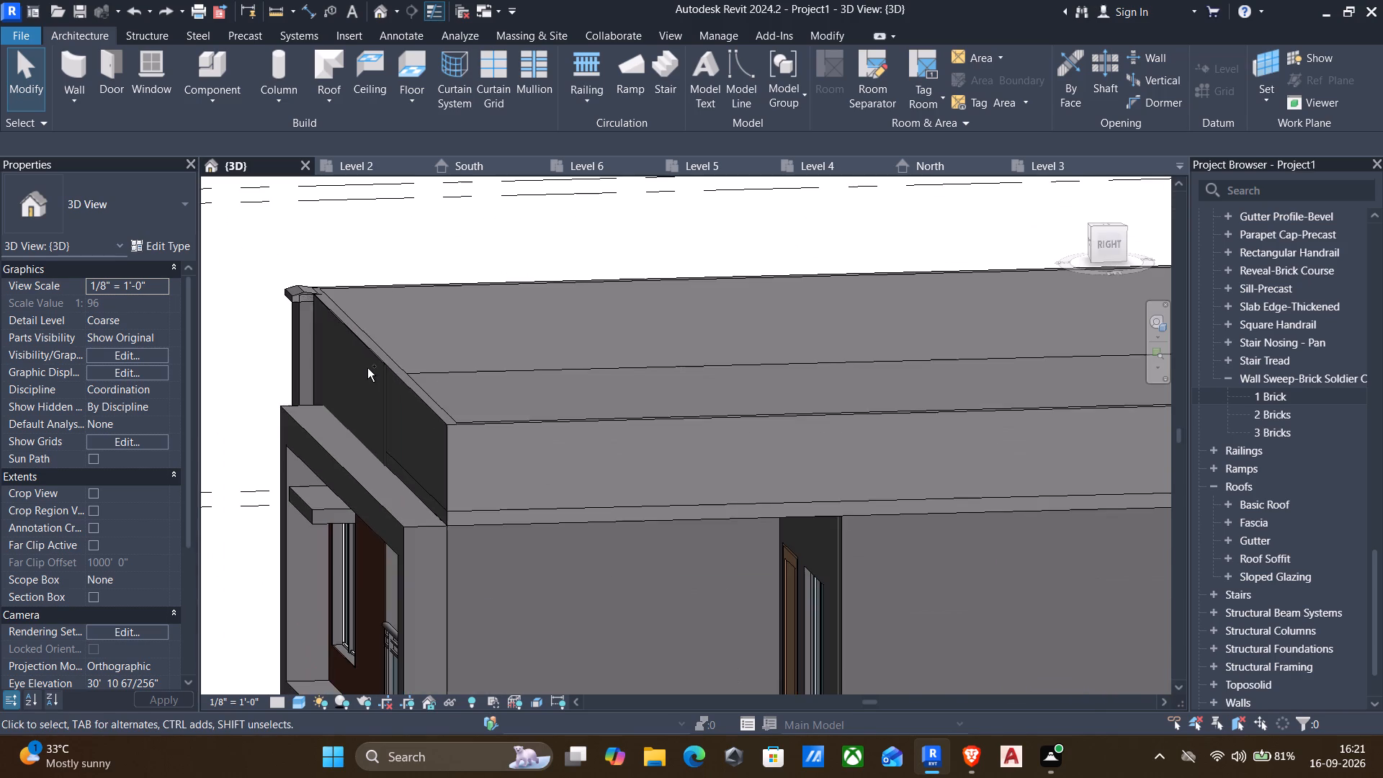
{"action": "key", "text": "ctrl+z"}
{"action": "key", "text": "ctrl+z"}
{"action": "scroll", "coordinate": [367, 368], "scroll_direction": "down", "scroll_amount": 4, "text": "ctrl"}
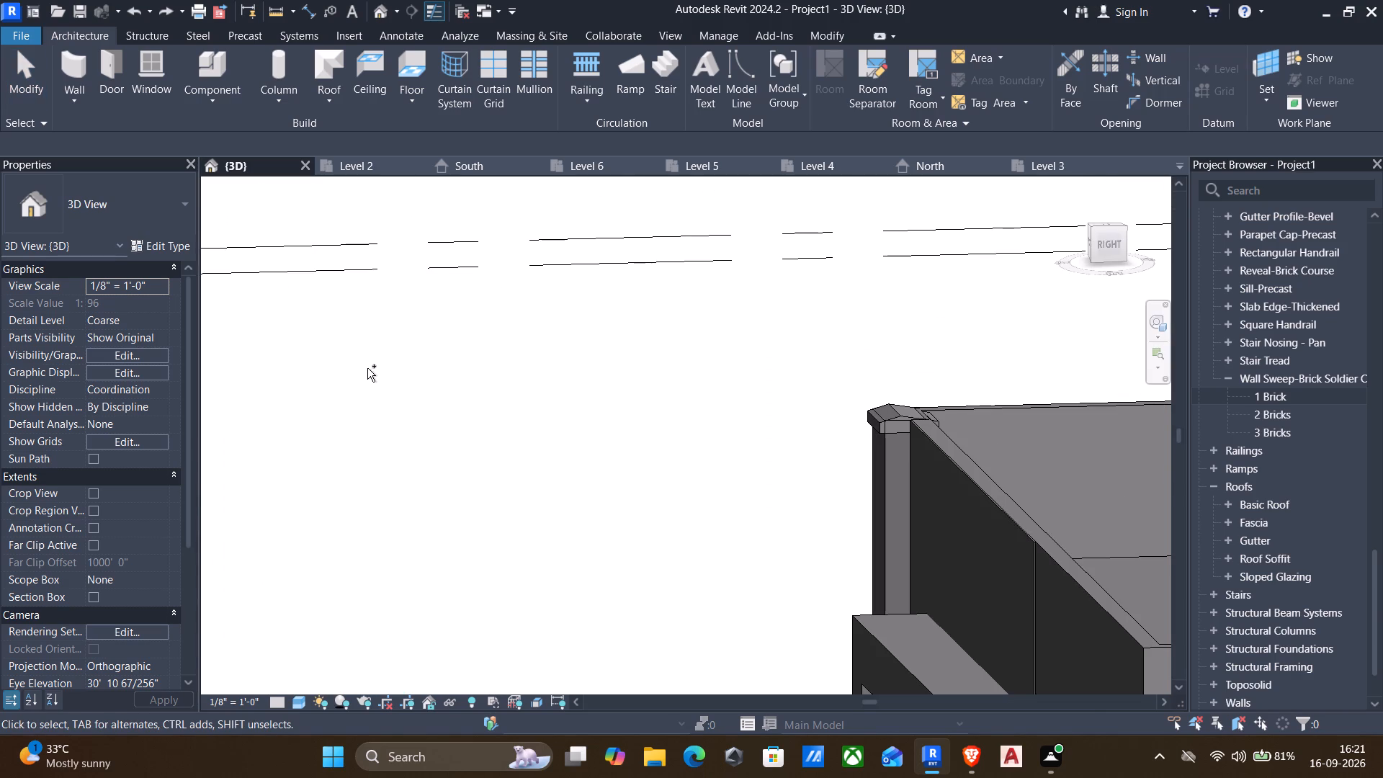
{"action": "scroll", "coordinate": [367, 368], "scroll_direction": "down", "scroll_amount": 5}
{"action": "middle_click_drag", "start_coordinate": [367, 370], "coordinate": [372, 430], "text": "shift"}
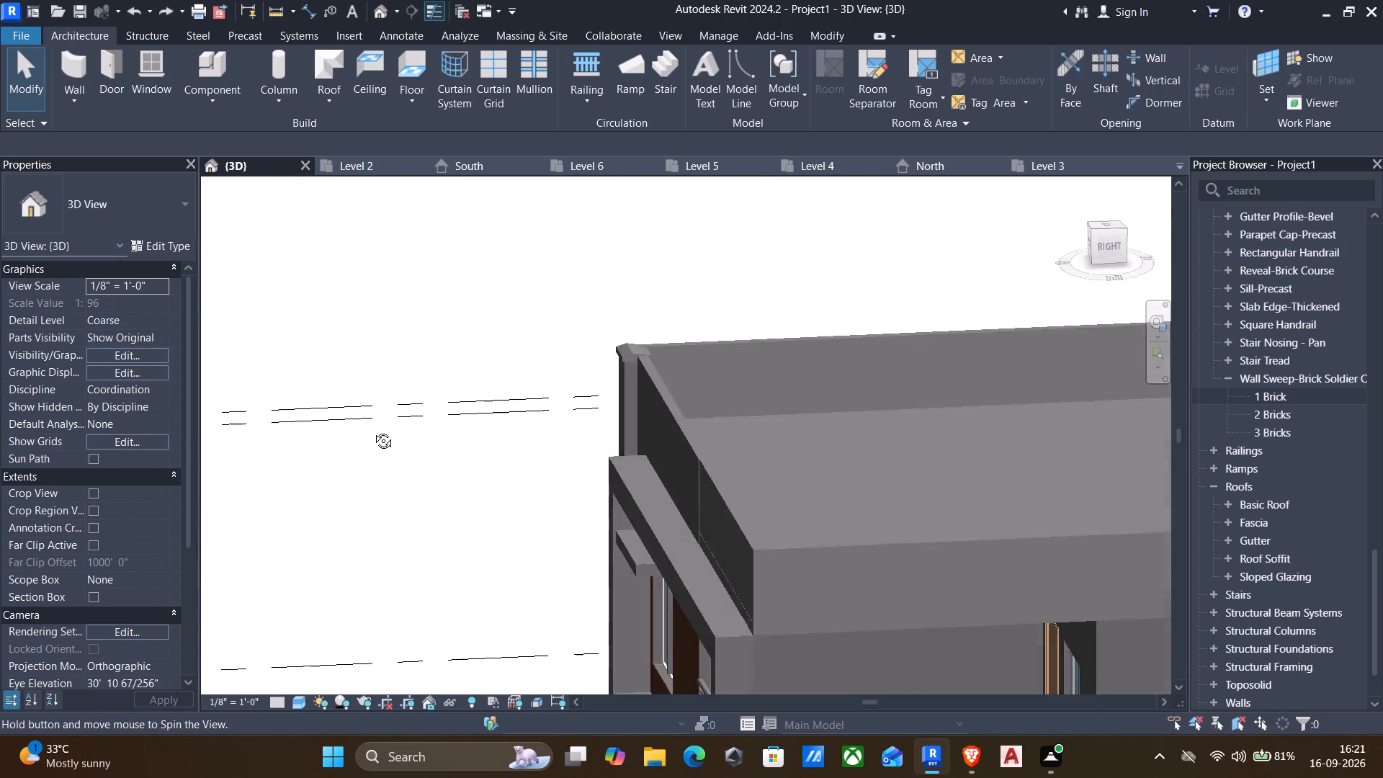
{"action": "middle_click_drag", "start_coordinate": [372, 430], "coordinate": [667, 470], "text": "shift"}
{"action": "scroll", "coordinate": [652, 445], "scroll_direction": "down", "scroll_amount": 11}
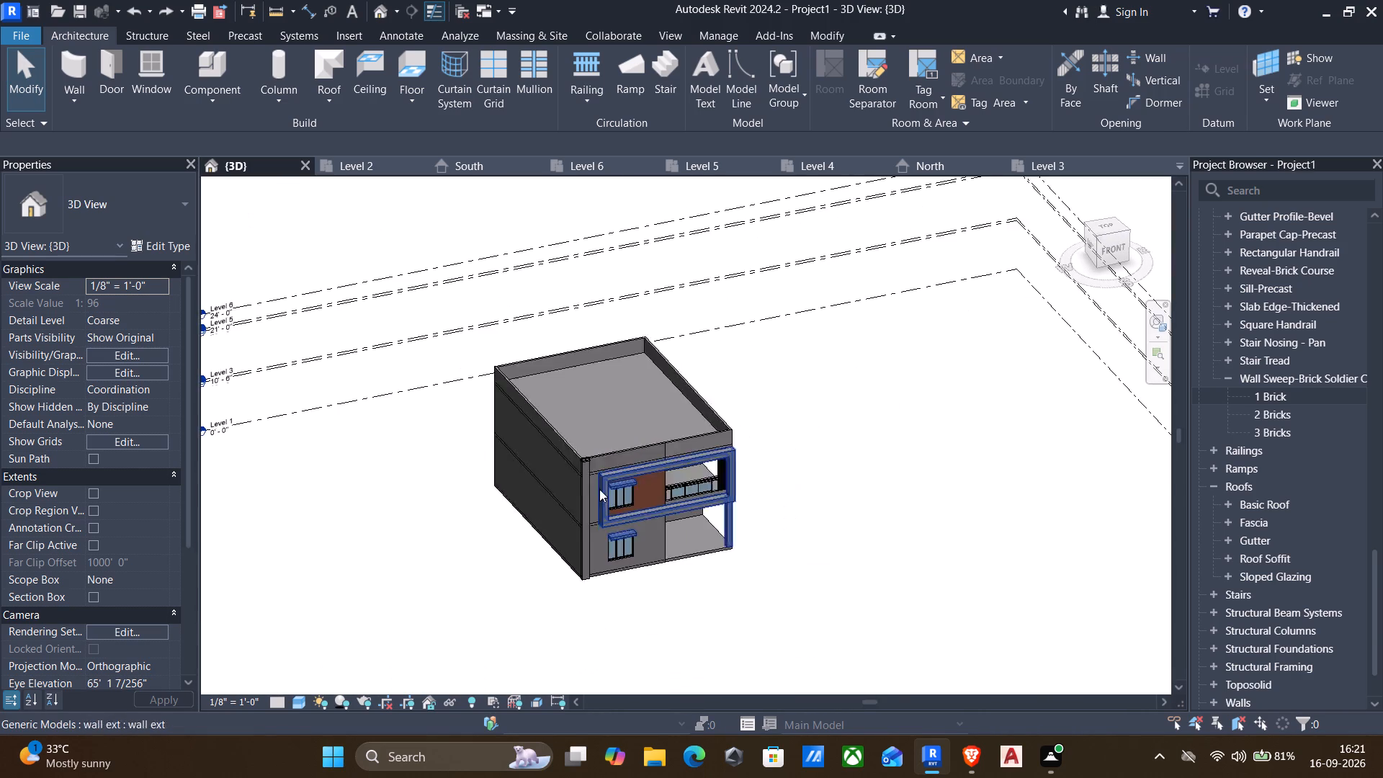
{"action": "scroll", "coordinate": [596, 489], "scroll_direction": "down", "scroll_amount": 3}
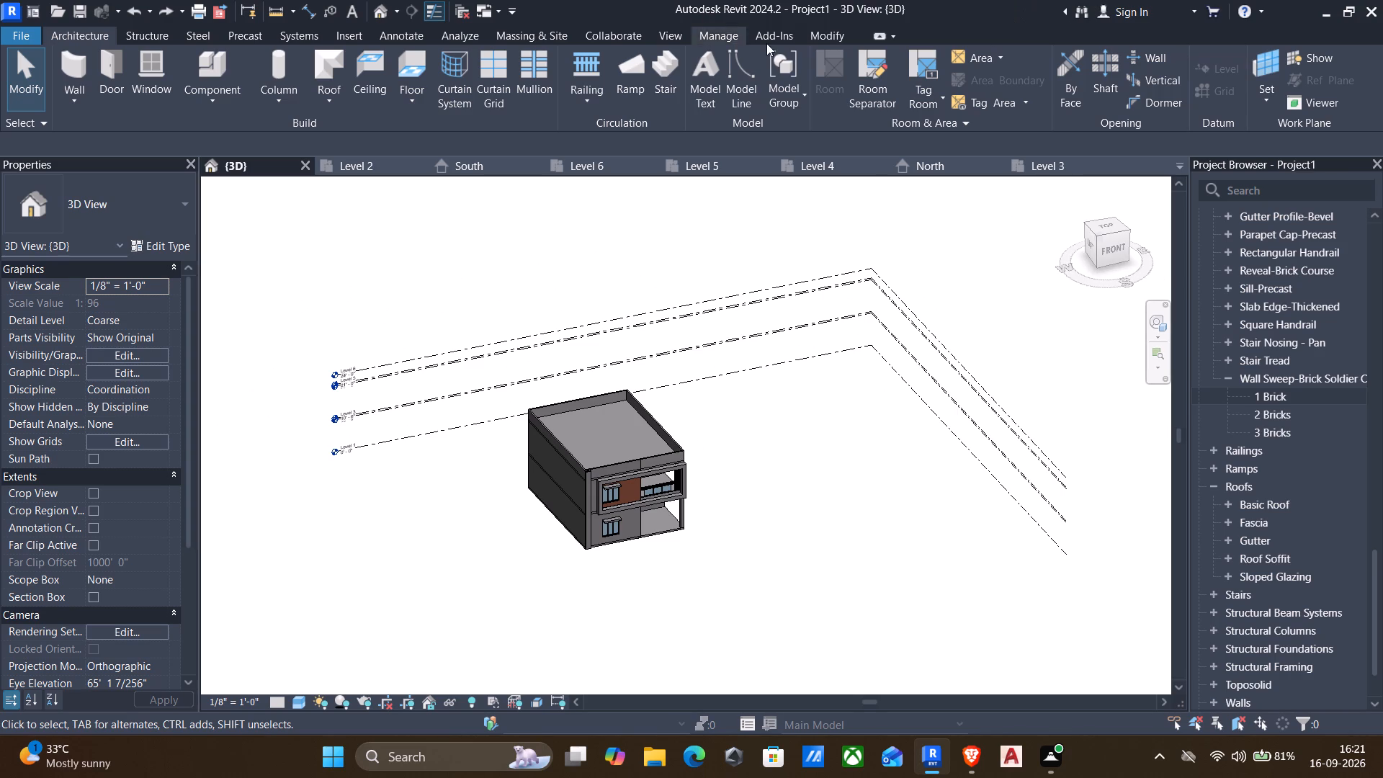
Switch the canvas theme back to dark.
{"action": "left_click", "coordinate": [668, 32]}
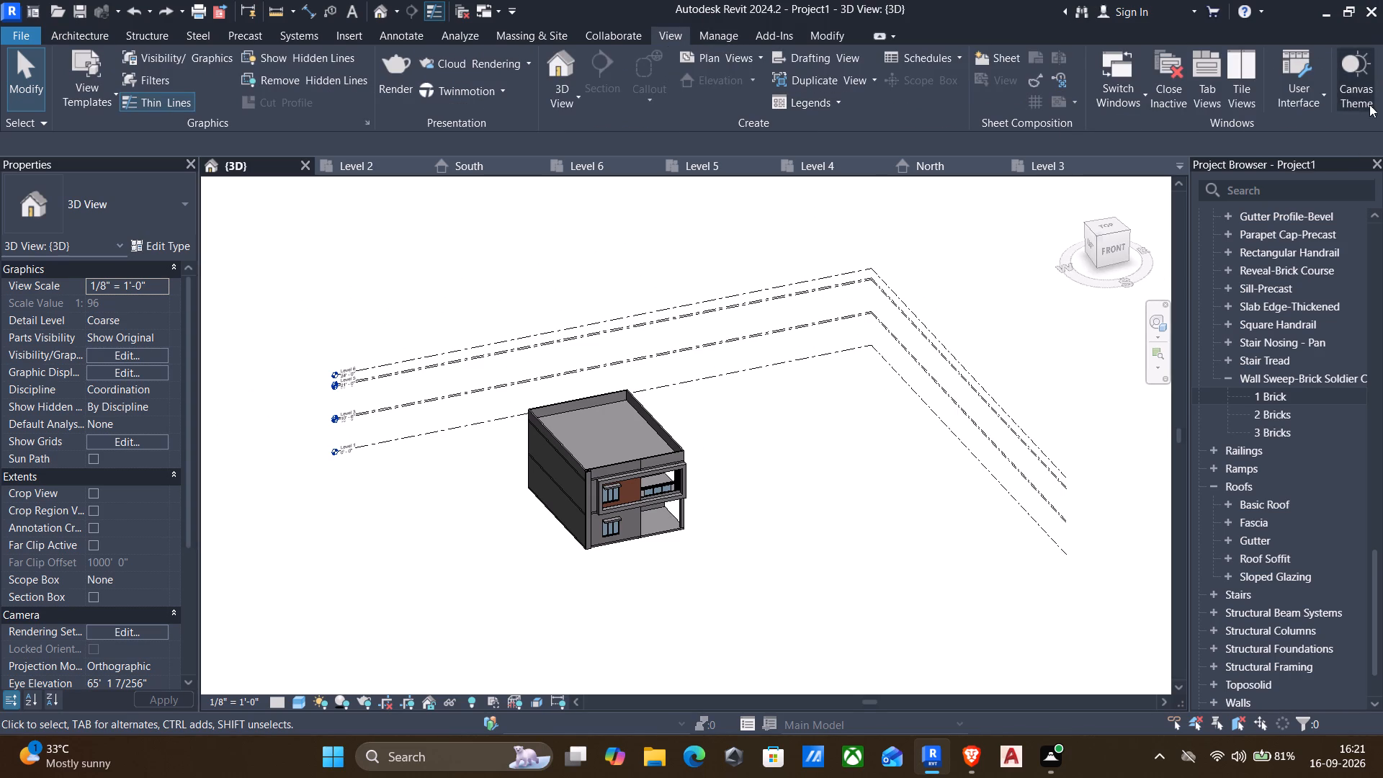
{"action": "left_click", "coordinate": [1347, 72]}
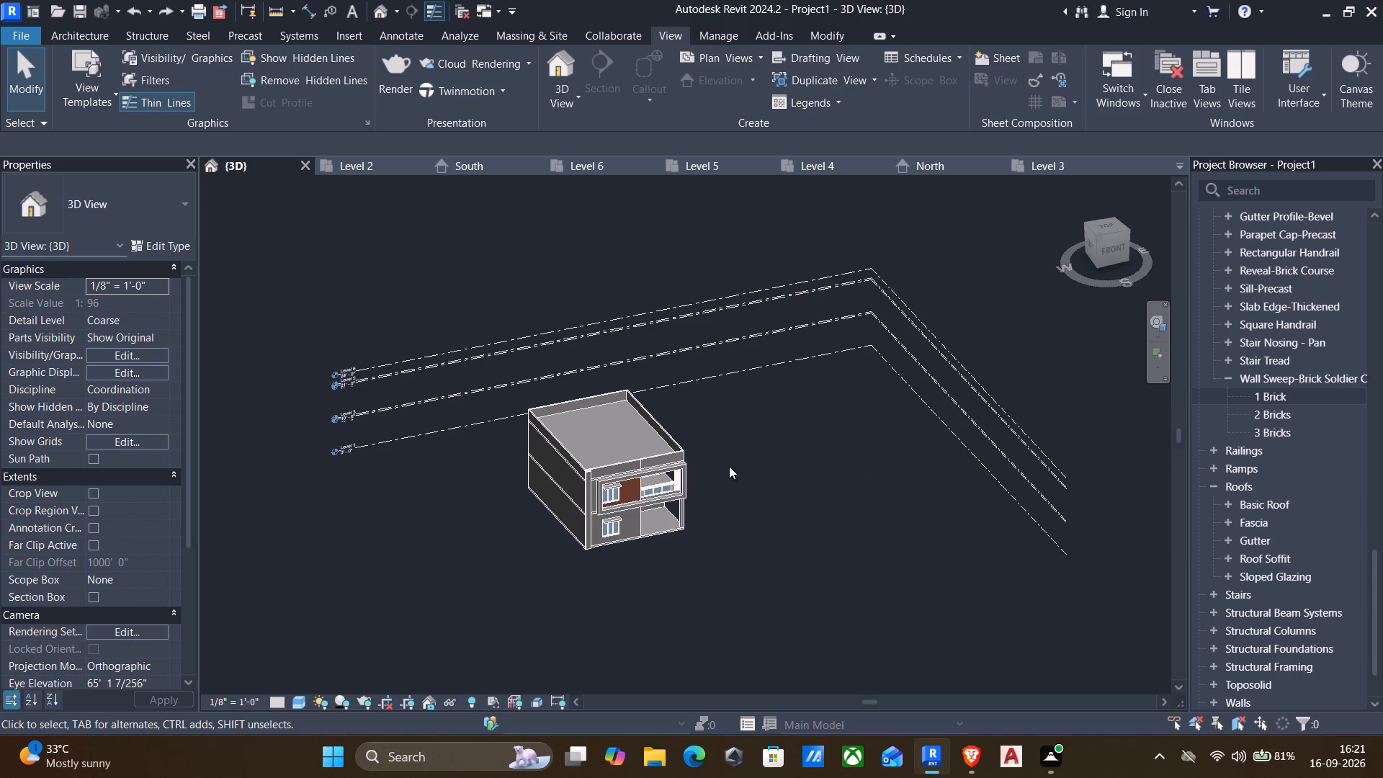
Delete the Cornice wall sweep from the top of the parapet's corner column.
{"action": "middle_click_drag", "start_coordinate": [721, 470], "coordinate": [585, 362], "text": "shift"}
{"action": "scroll", "coordinate": [605, 483], "scroll_direction": "up", "scroll_amount": 4}
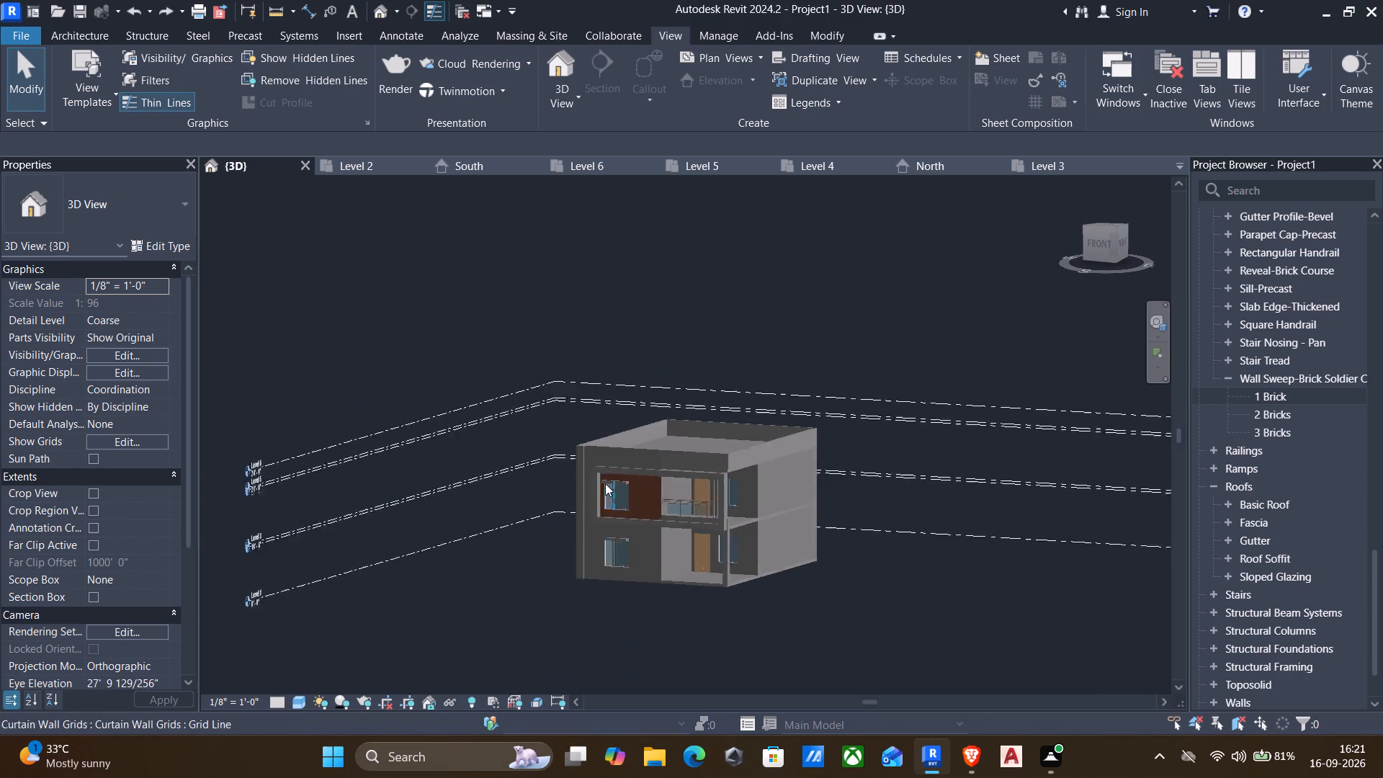
{"action": "scroll", "coordinate": [624, 467], "scroll_direction": "up", "scroll_amount": 5}
{"action": "scroll", "coordinate": [570, 411], "scroll_direction": "up", "scroll_amount": 6}
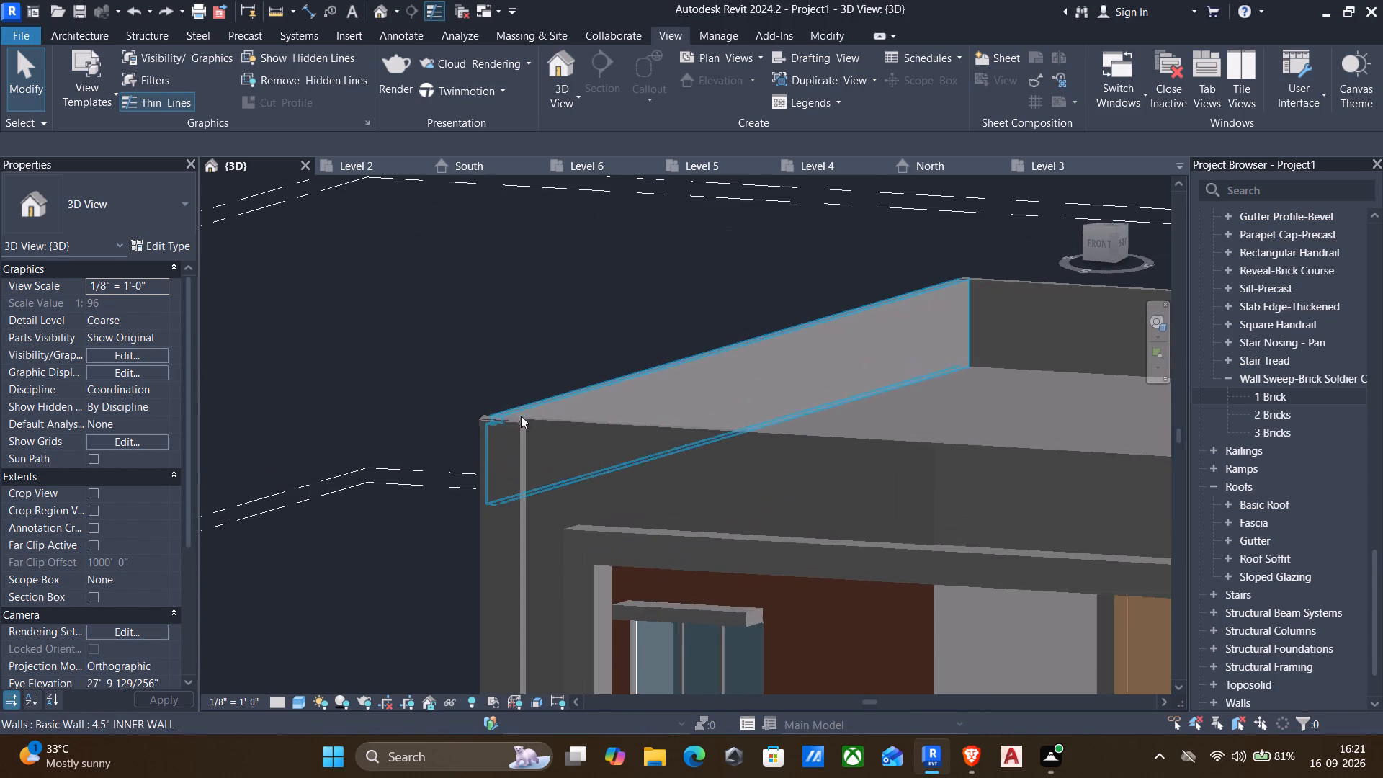
{"action": "scroll", "coordinate": [506, 429], "scroll_direction": "up", "scroll_amount": 3}
{"action": "left_click", "coordinate": [505, 423]}
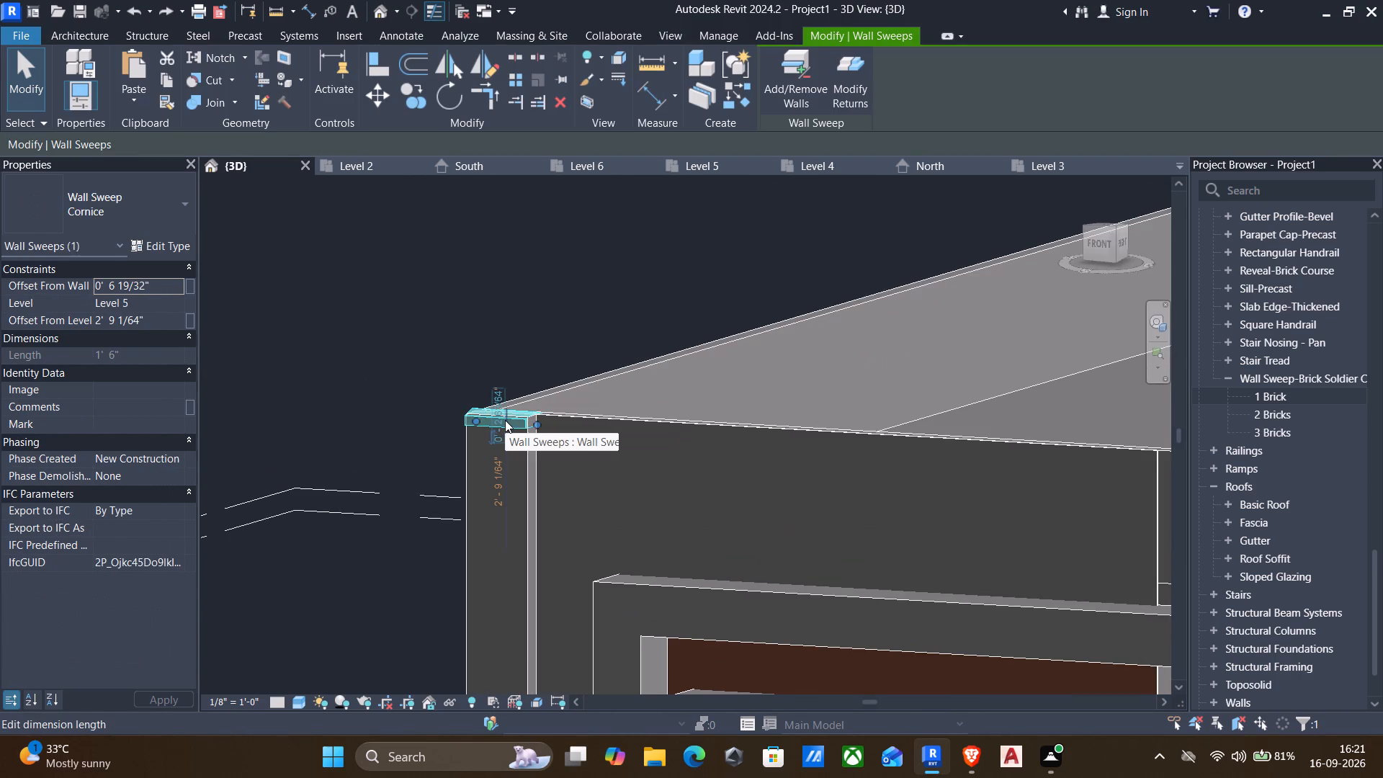
{"action": "key", "text": "Delete"}
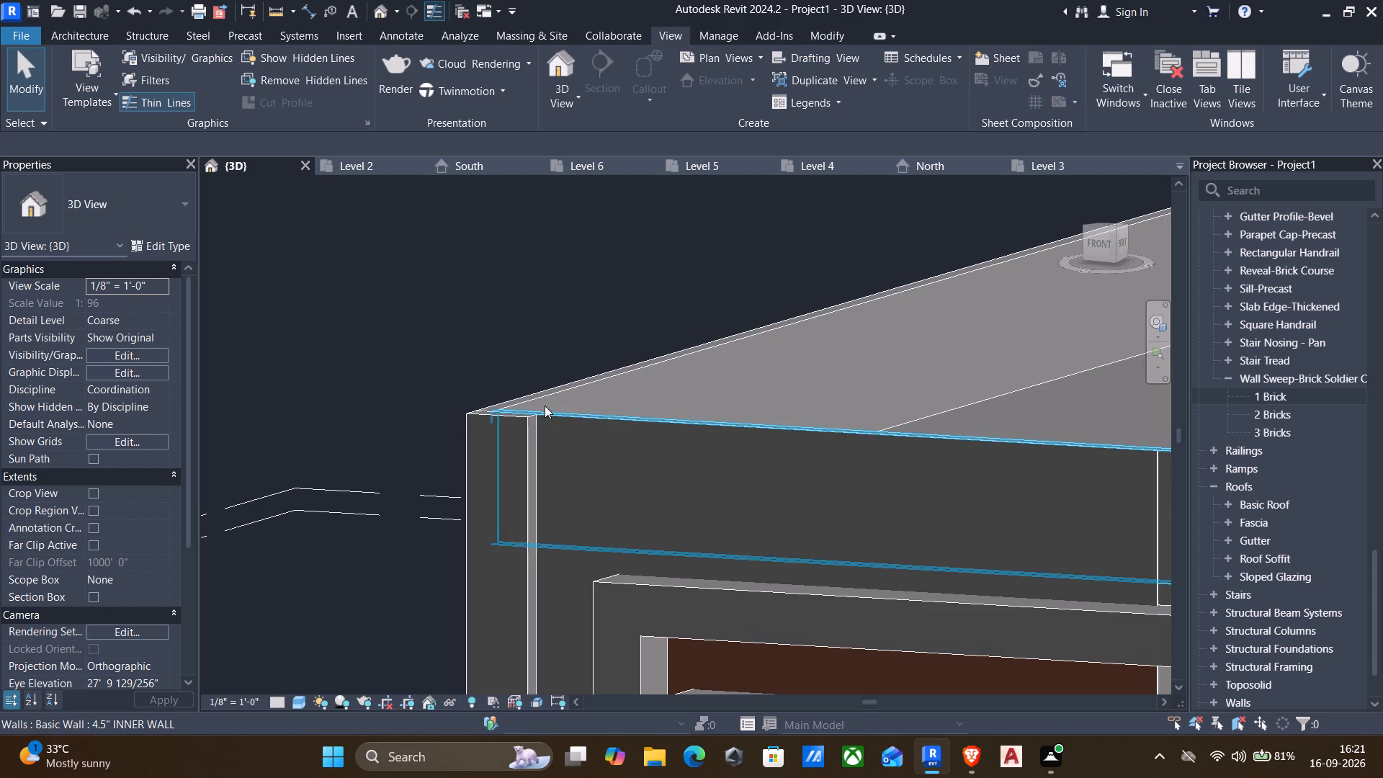
Edit the front facade's generic model in place and set its front face beside the corner column as the work plane.
{"action": "scroll", "coordinate": [485, 428], "scroll_direction": "up", "scroll_amount": 3}
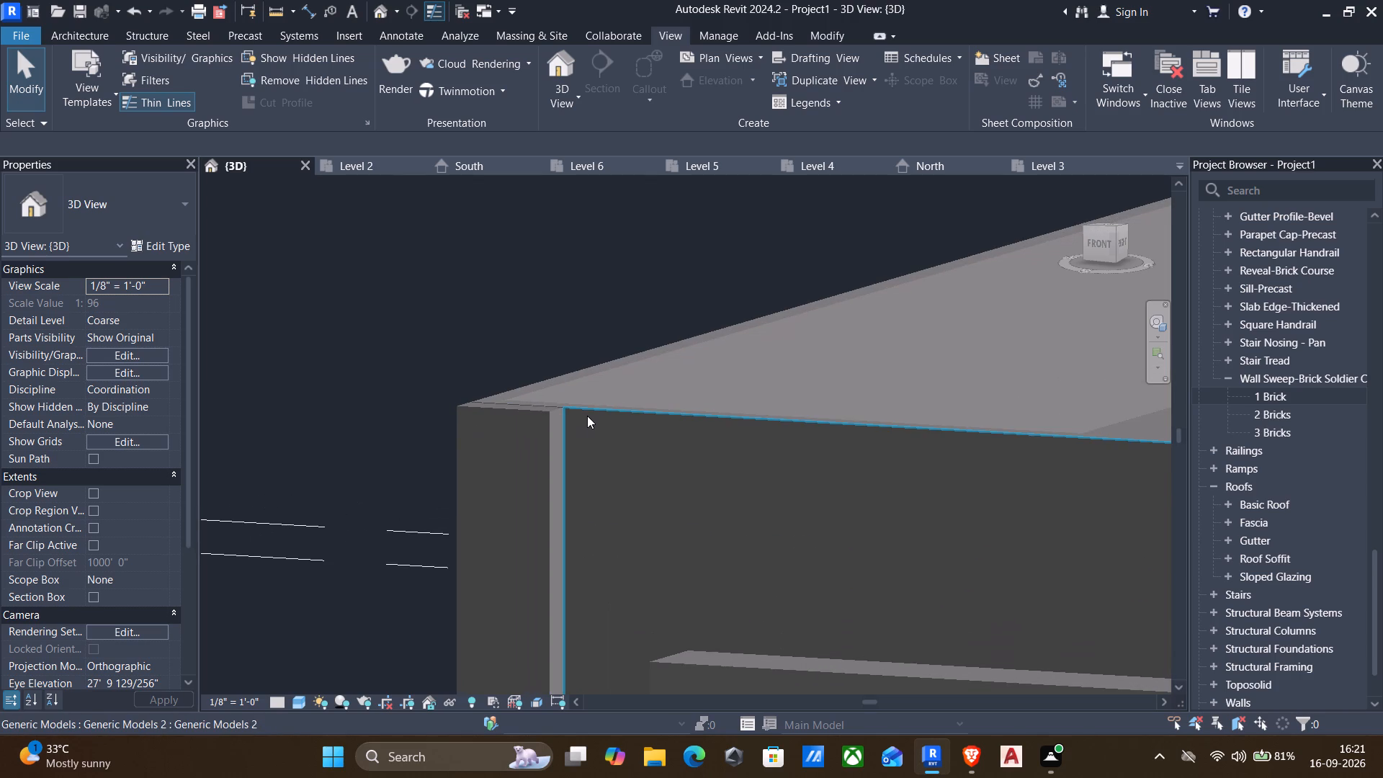
{"action": "left_click", "coordinate": [671, 419]}
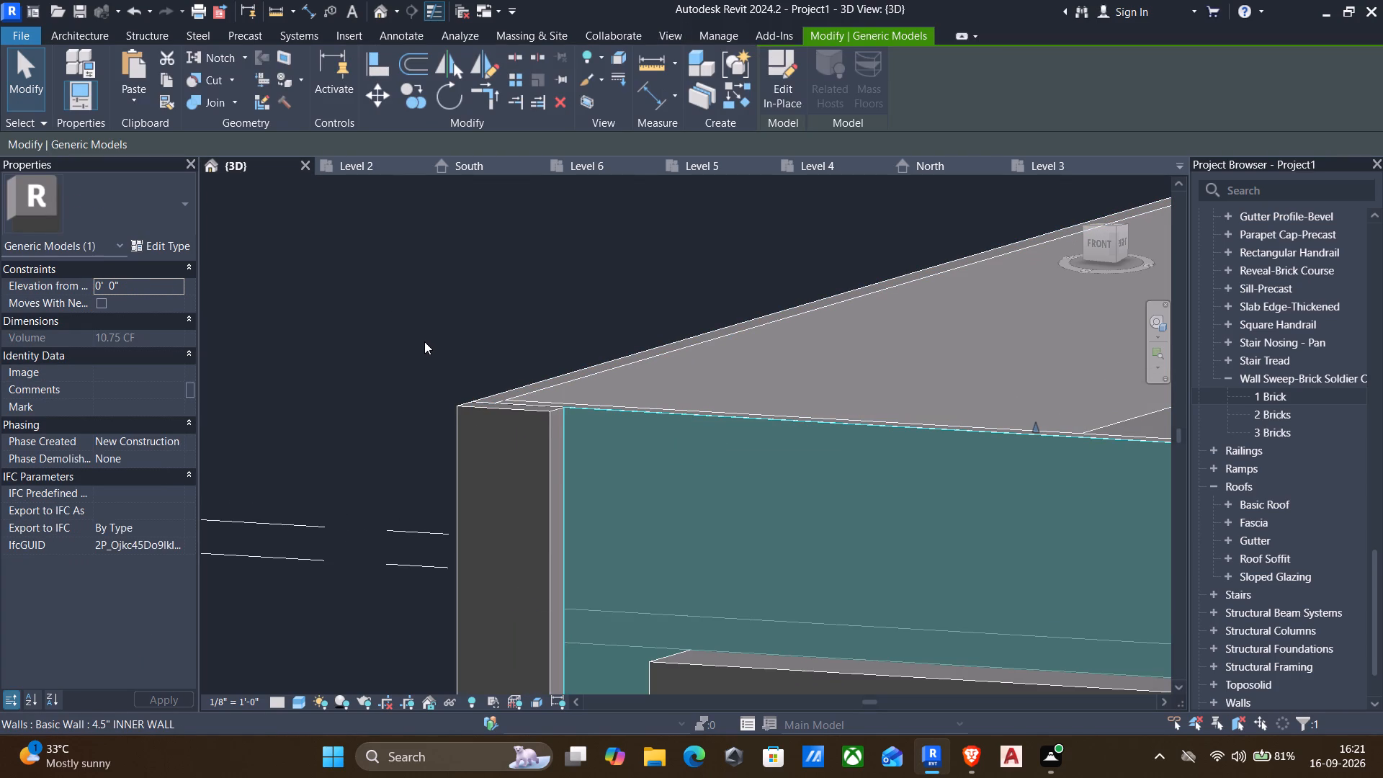
{"action": "left_click", "coordinate": [770, 81]}
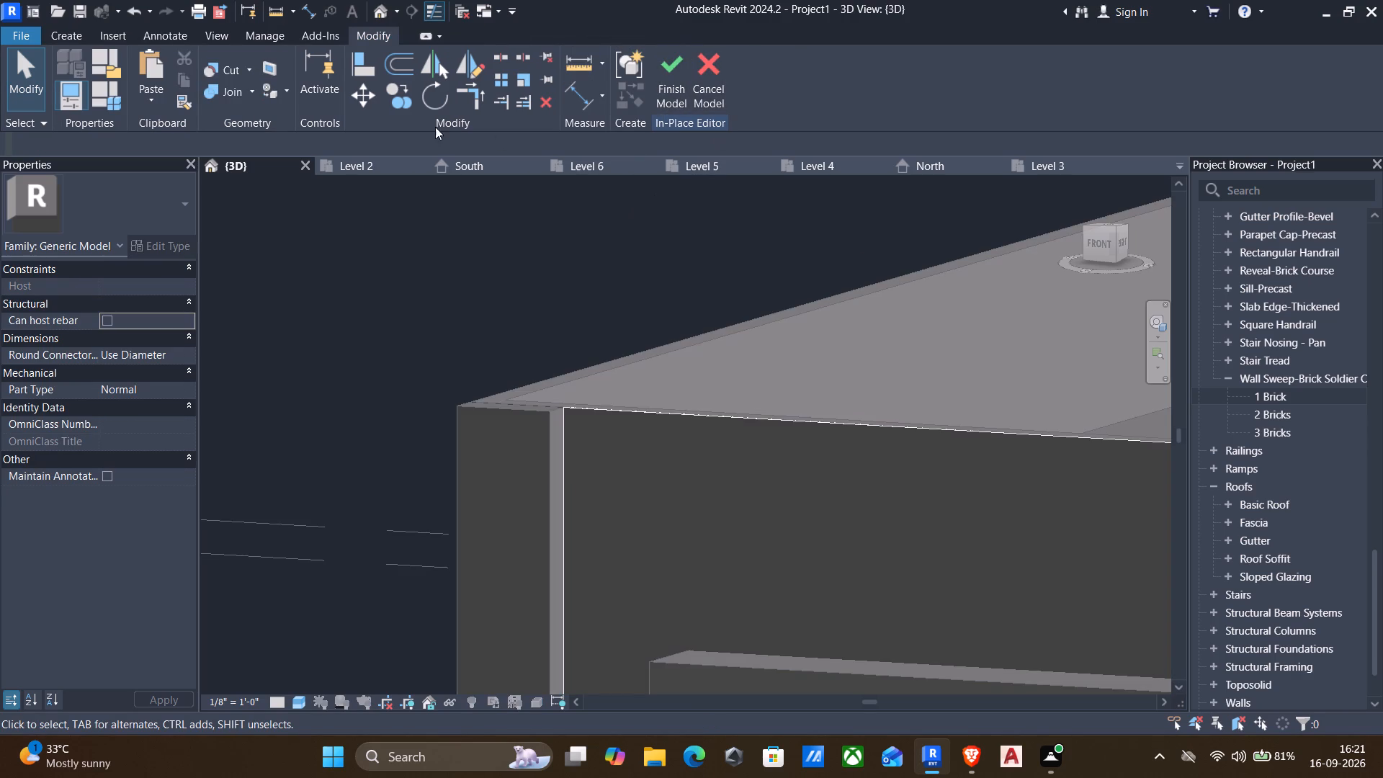
{"action": "left_click", "coordinate": [55, 32]}
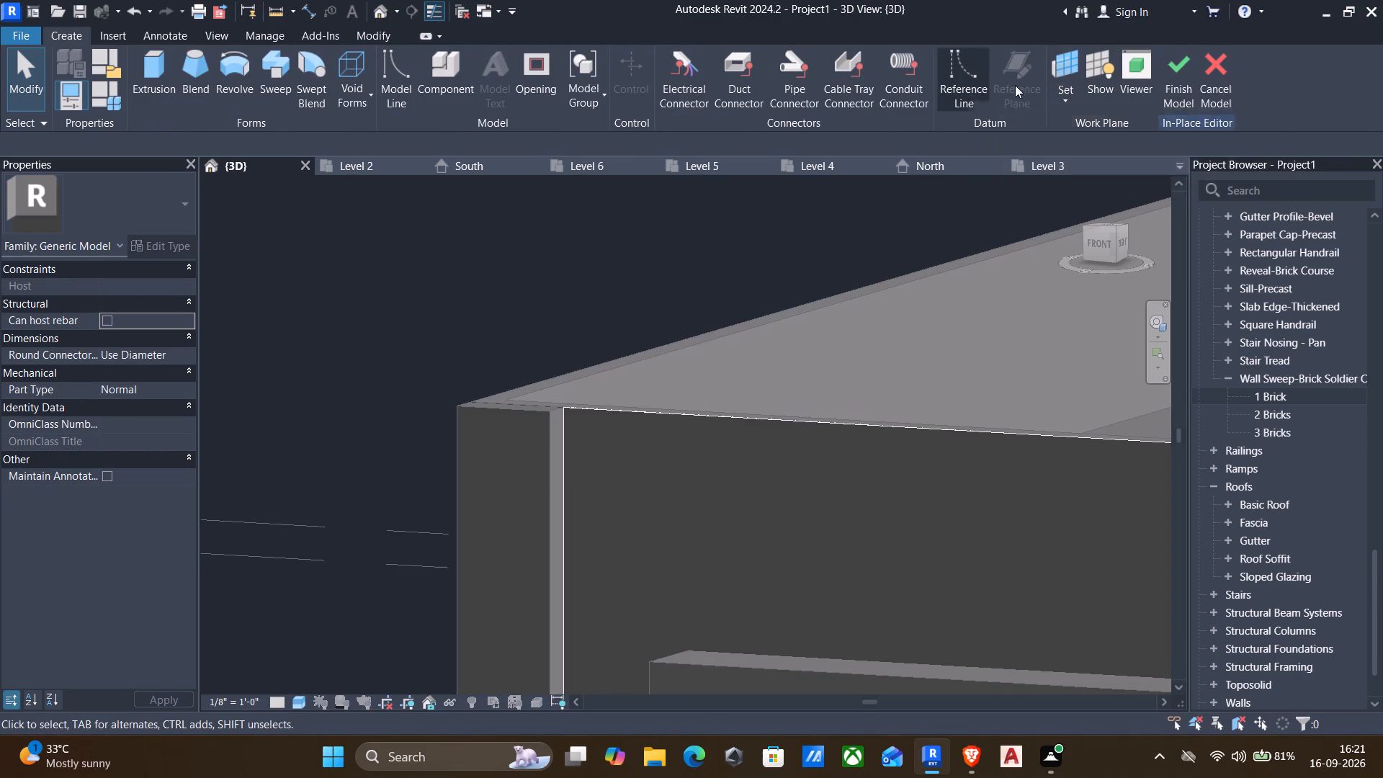
{"action": "left_click", "coordinate": [1073, 106]}
{"action": "left_click", "coordinate": [1104, 164]}
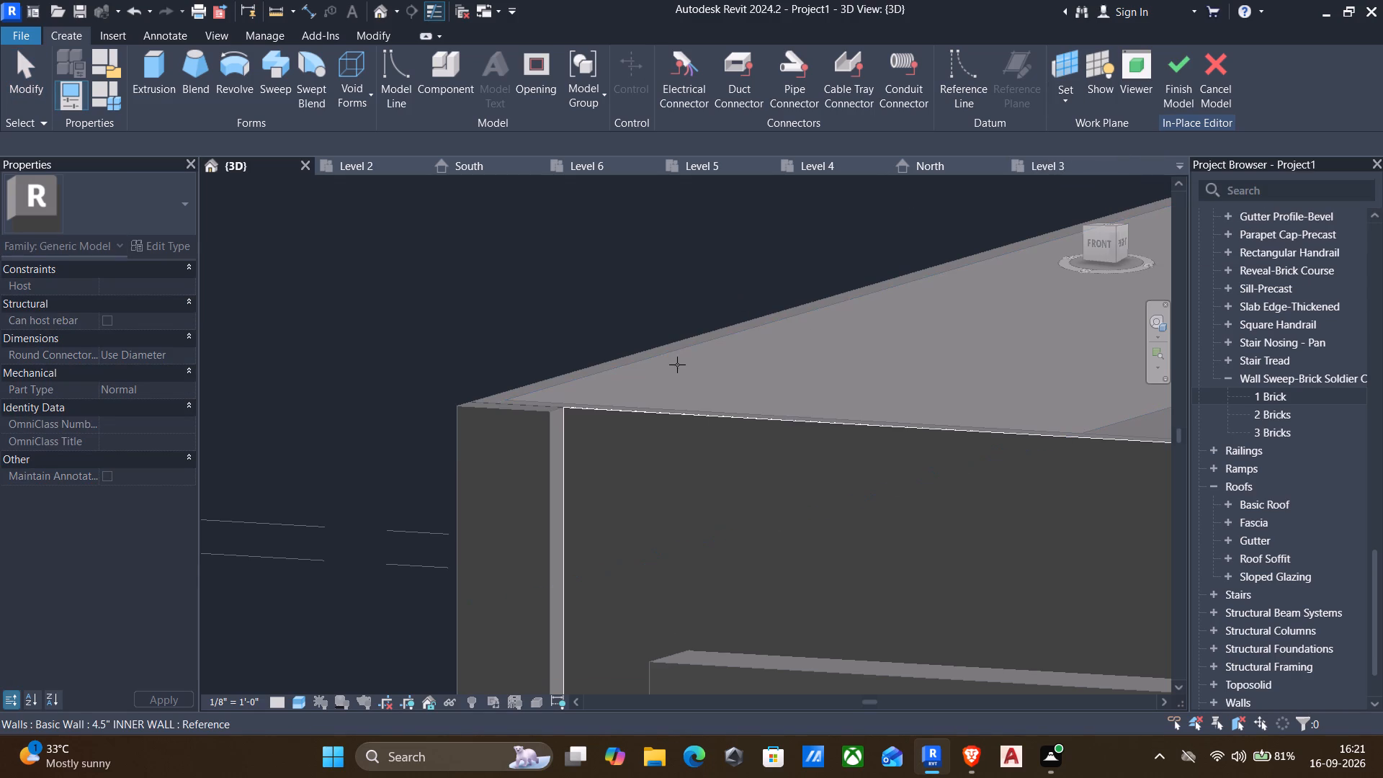
{"action": "left_click", "coordinate": [641, 419]}
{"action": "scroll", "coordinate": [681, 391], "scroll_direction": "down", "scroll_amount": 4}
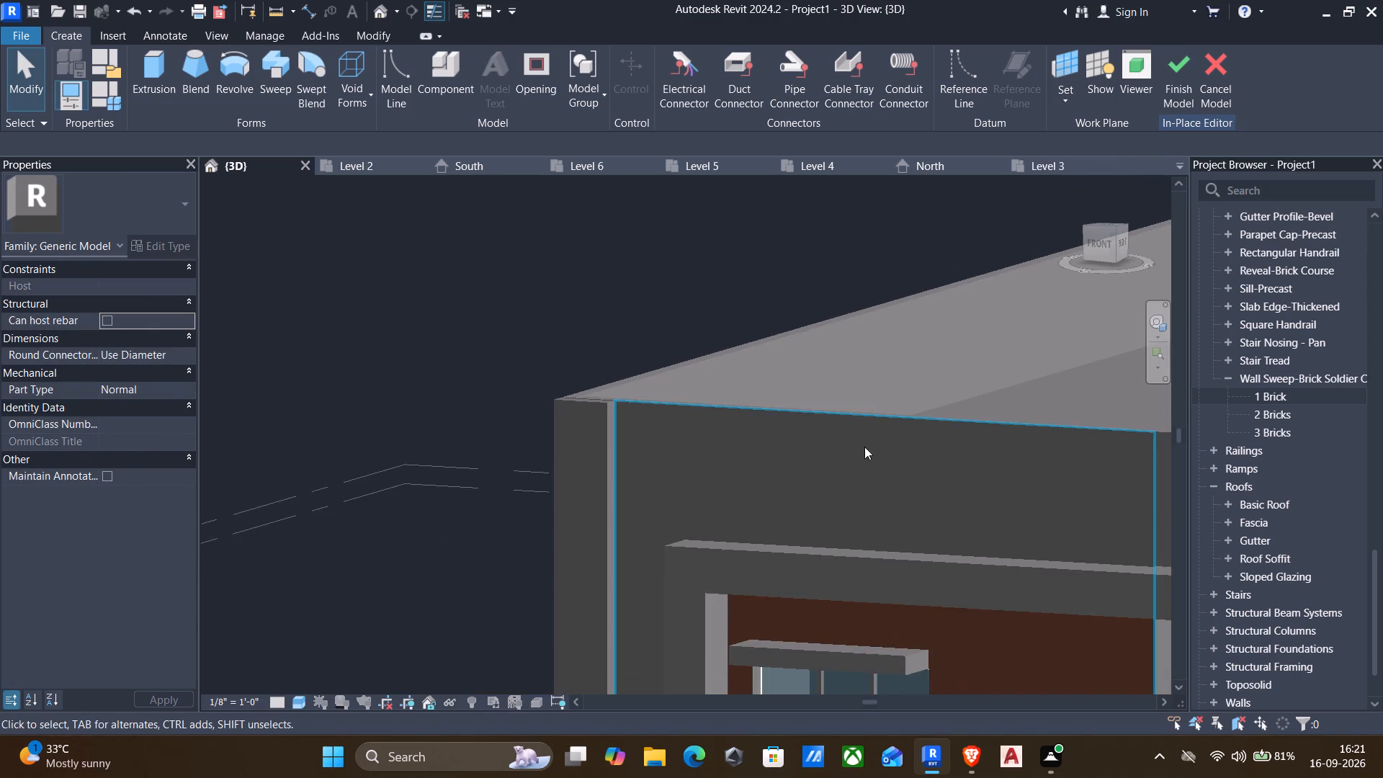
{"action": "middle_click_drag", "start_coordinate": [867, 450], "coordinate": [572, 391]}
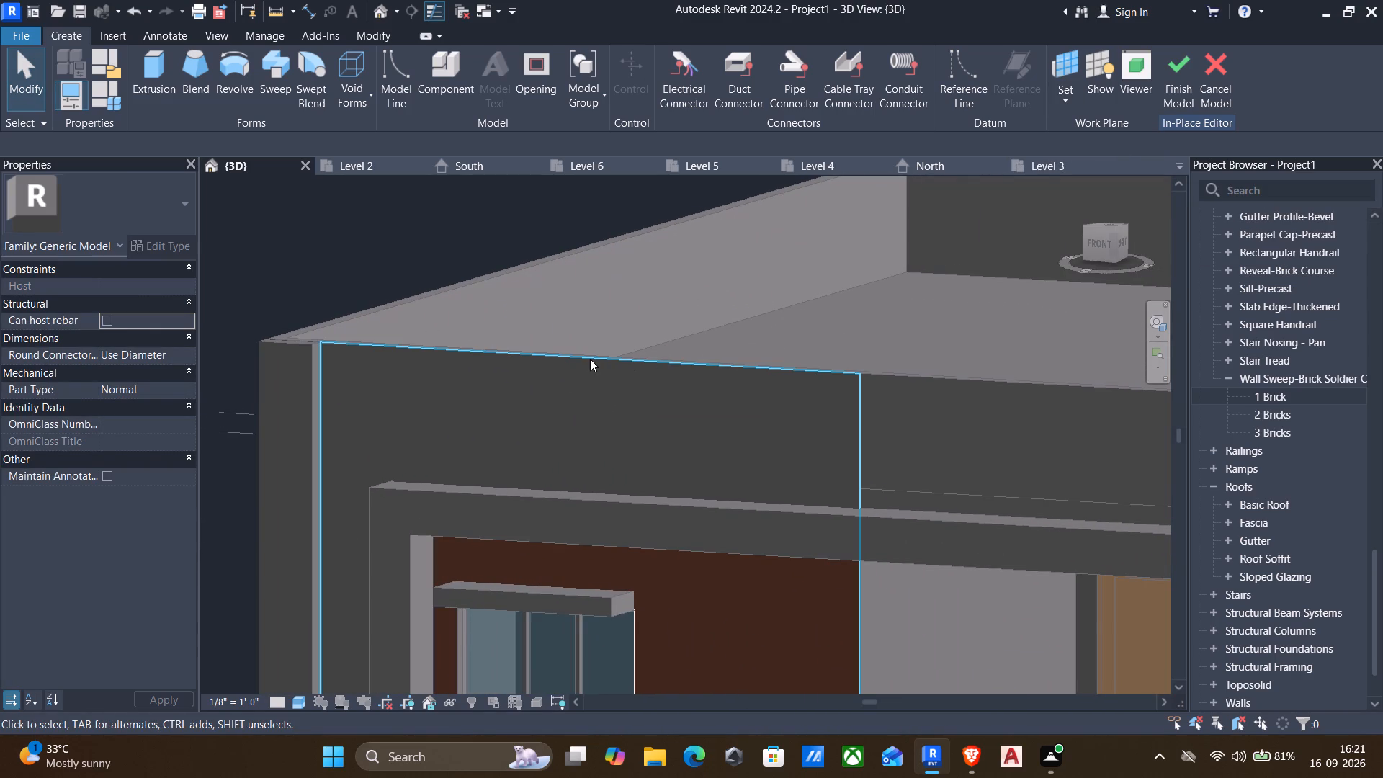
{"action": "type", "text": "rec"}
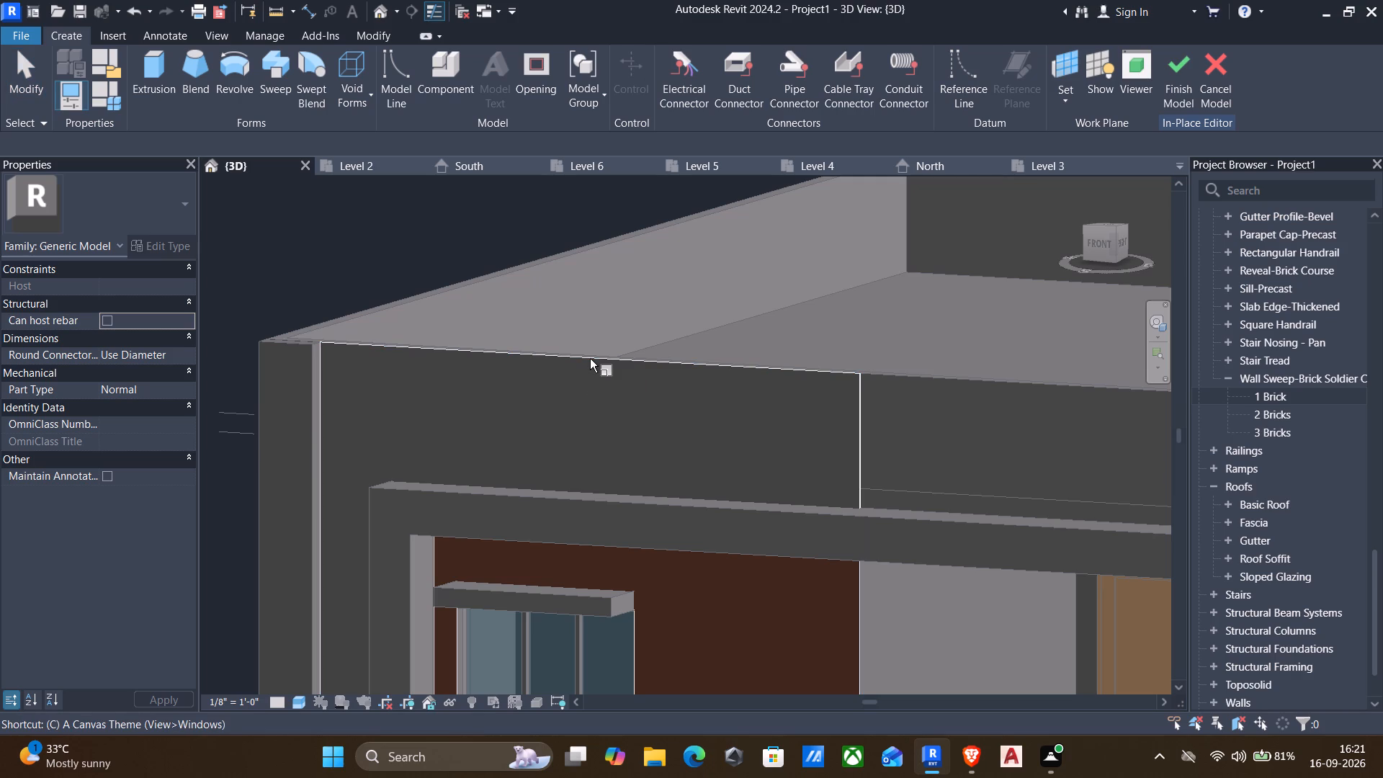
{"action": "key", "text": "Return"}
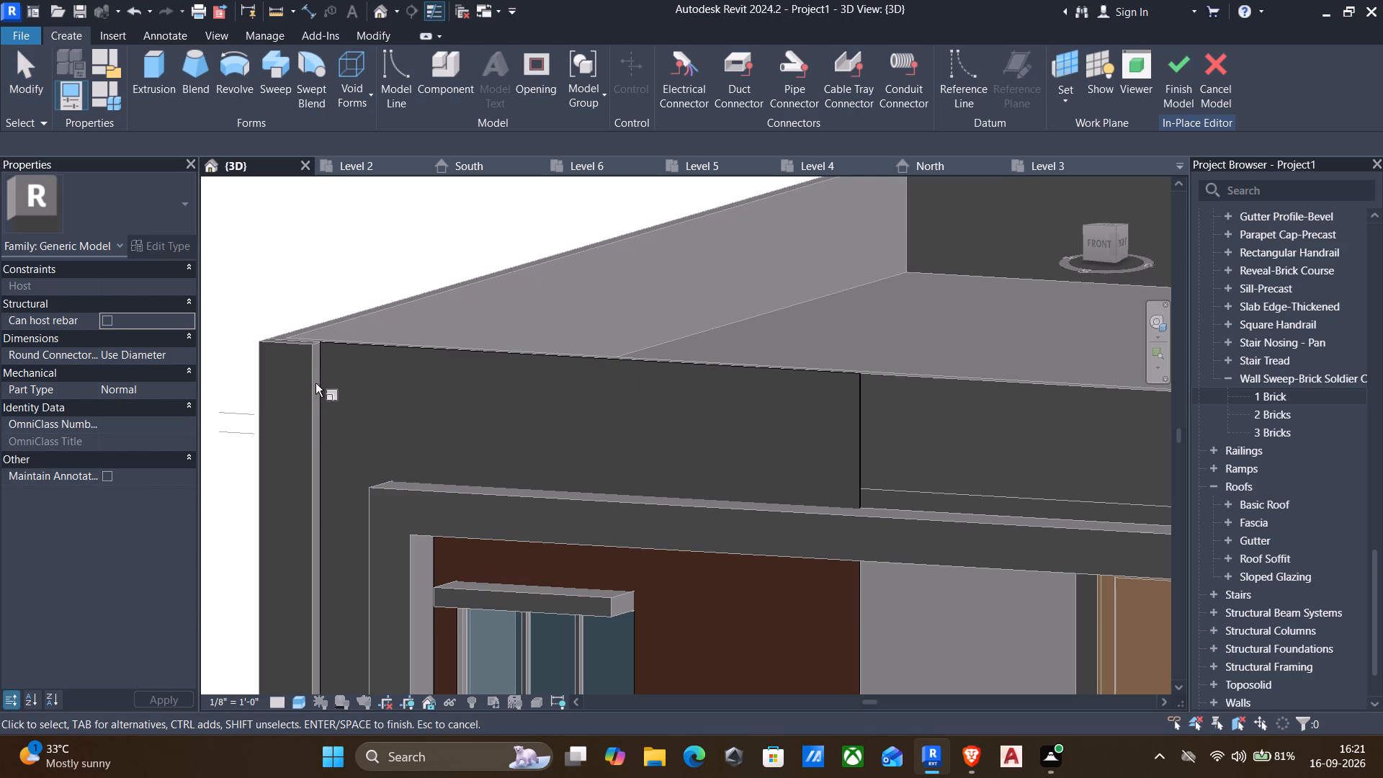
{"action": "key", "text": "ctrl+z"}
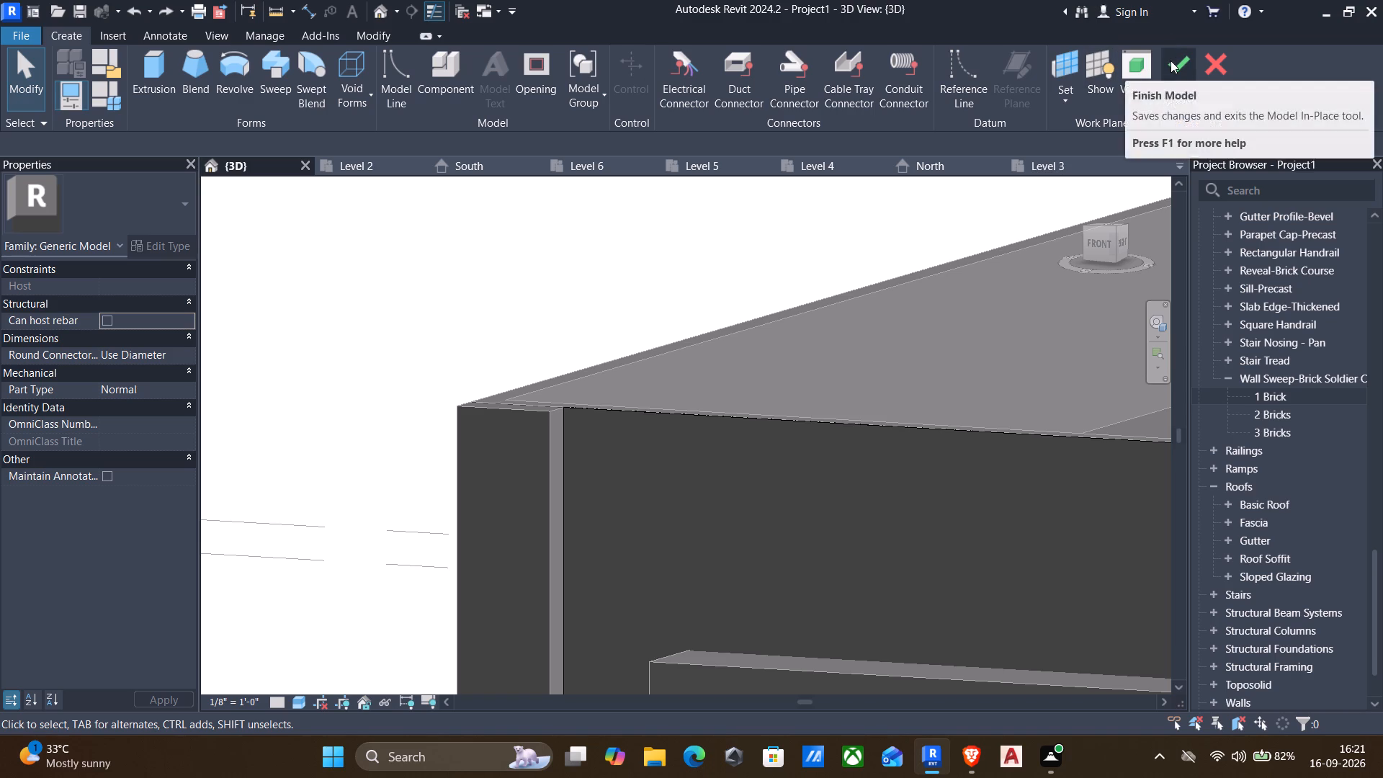
Set the generic model's front face beside the corner column as the work plane again.
{"action": "left_click", "coordinate": [1056, 98]}
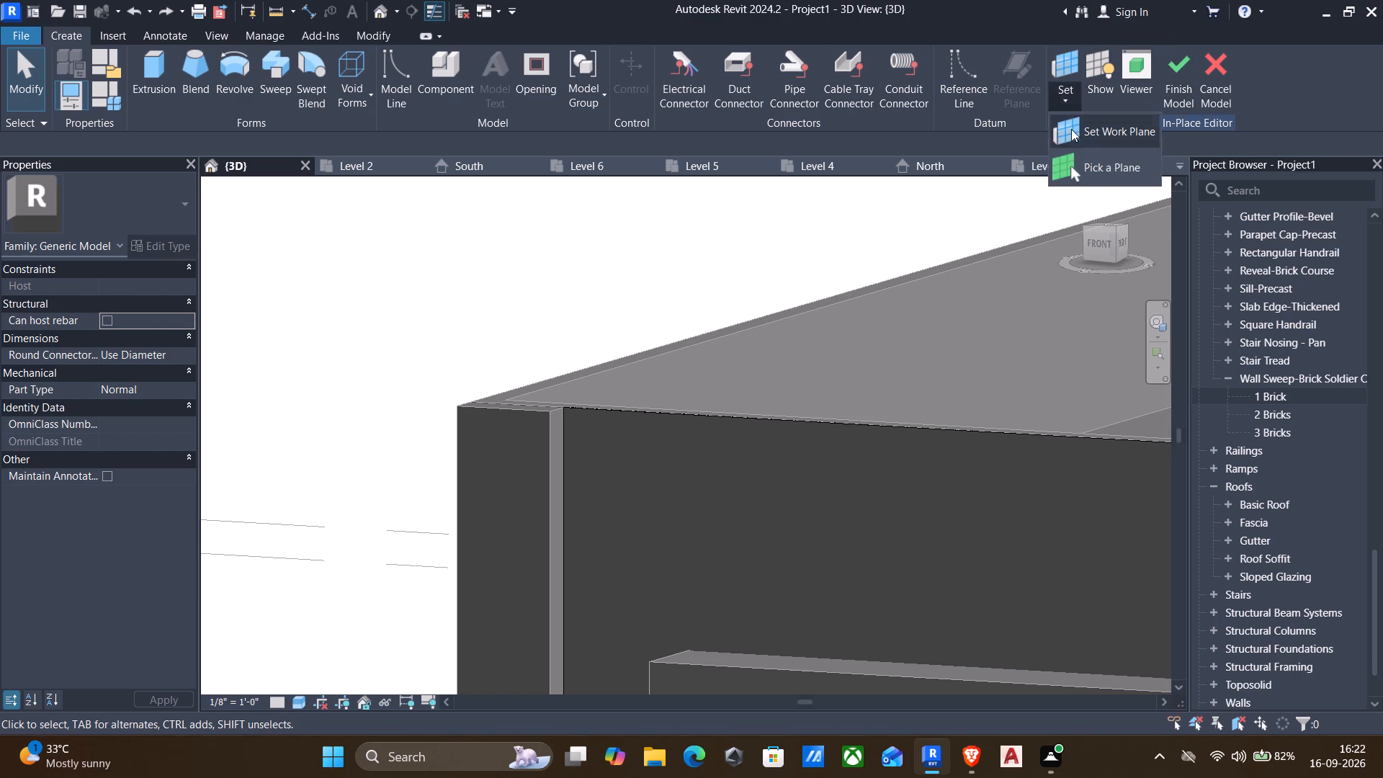
{"action": "left_click", "coordinate": [1084, 163]}
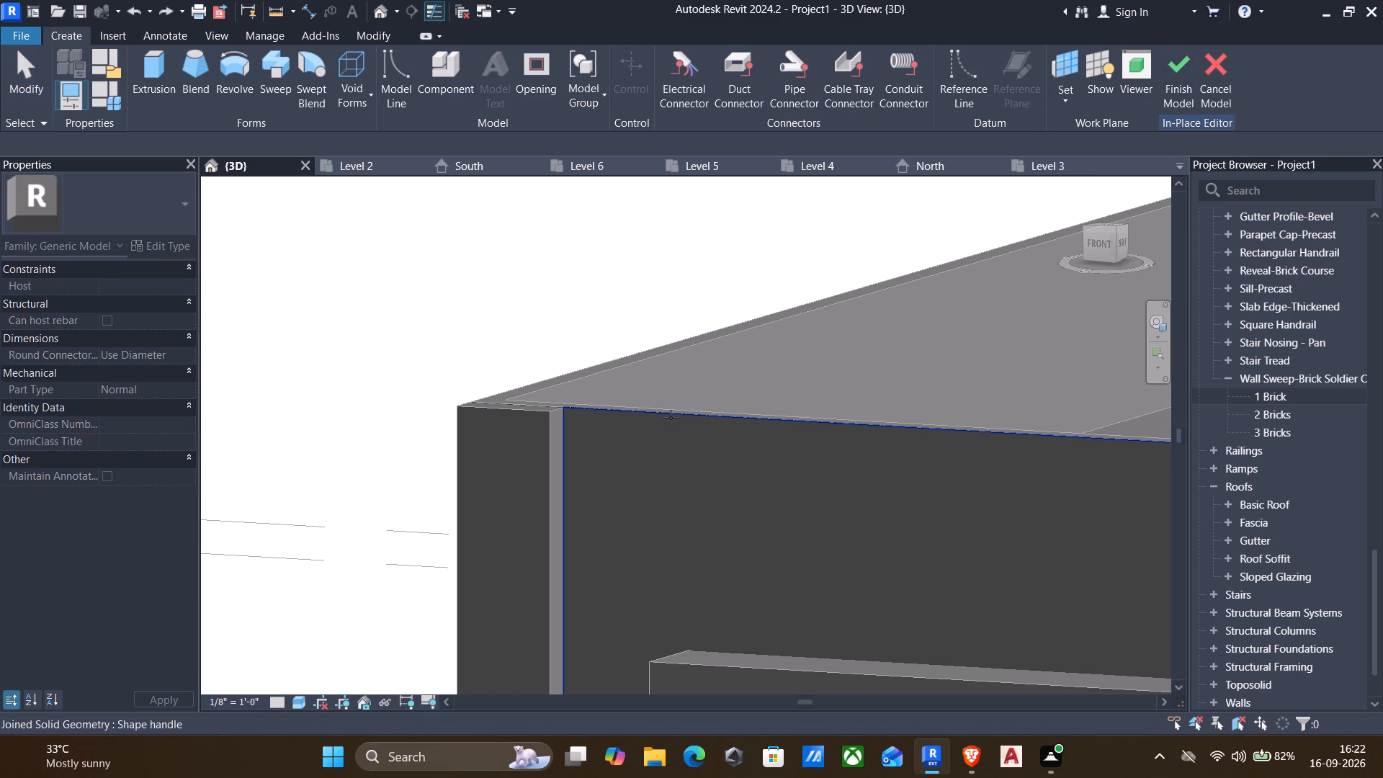
{"action": "left_click", "coordinate": [671, 417]}
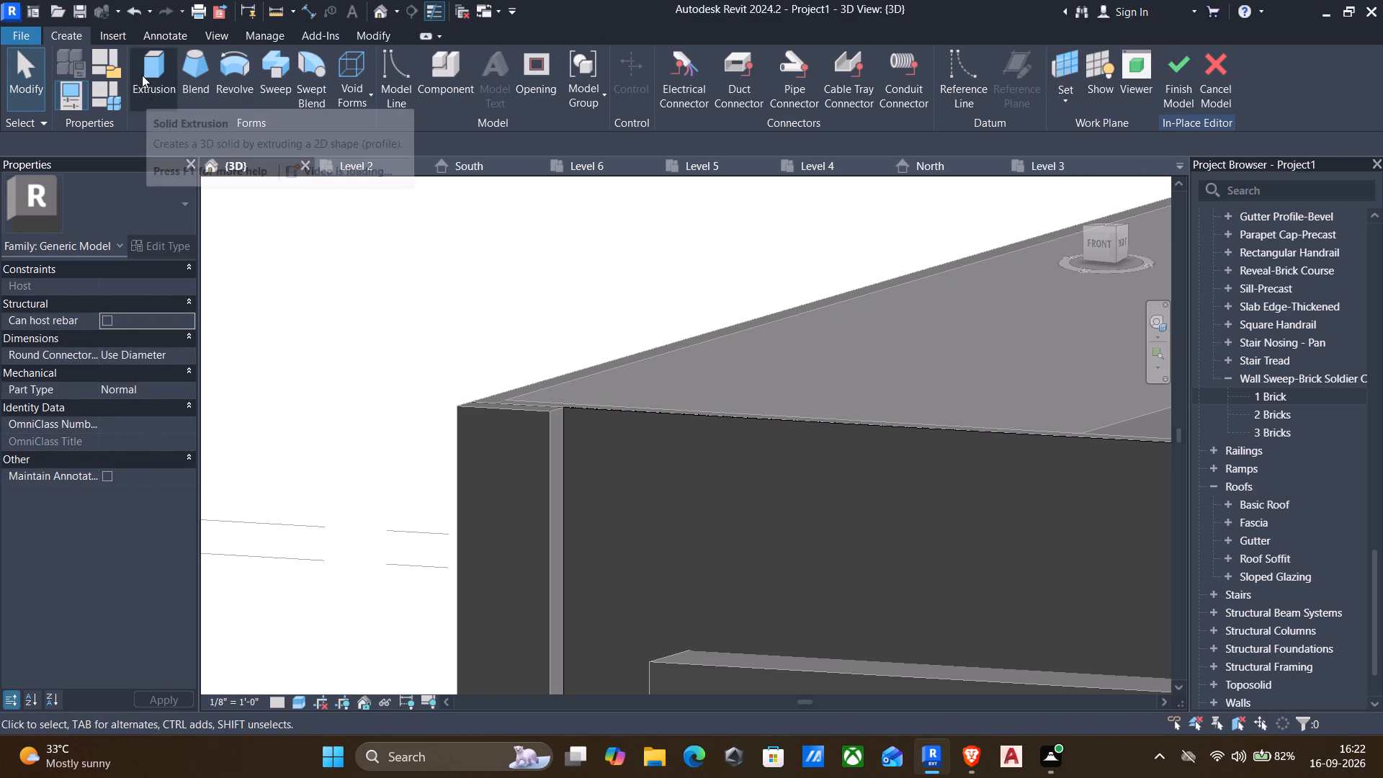
Extrude a rectangle about 3" wide by 1" high, drawn from the facade generic model's top corner at the parapet recess, with a 1' 0" depth.
{"action": "left_click", "coordinate": [145, 71]}
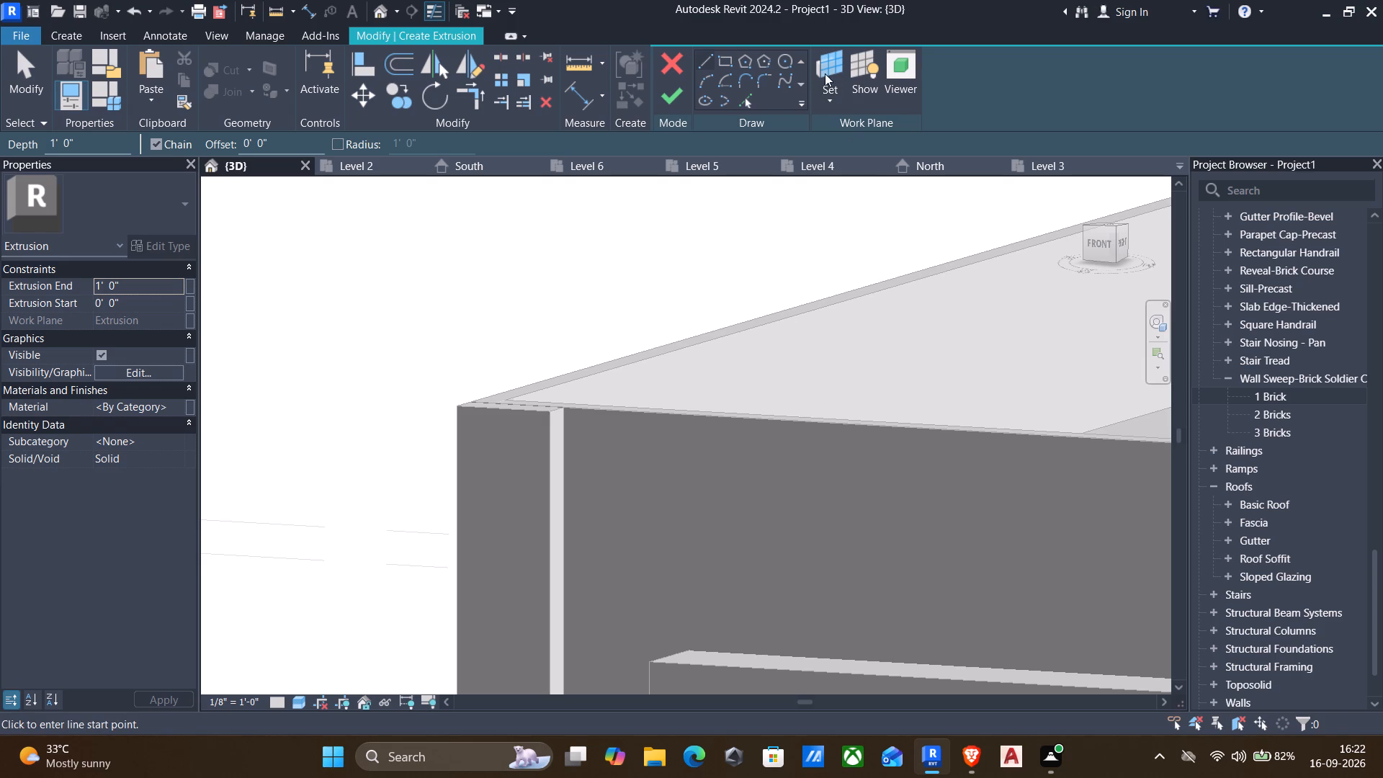
{"action": "left_click", "coordinate": [869, 51]}
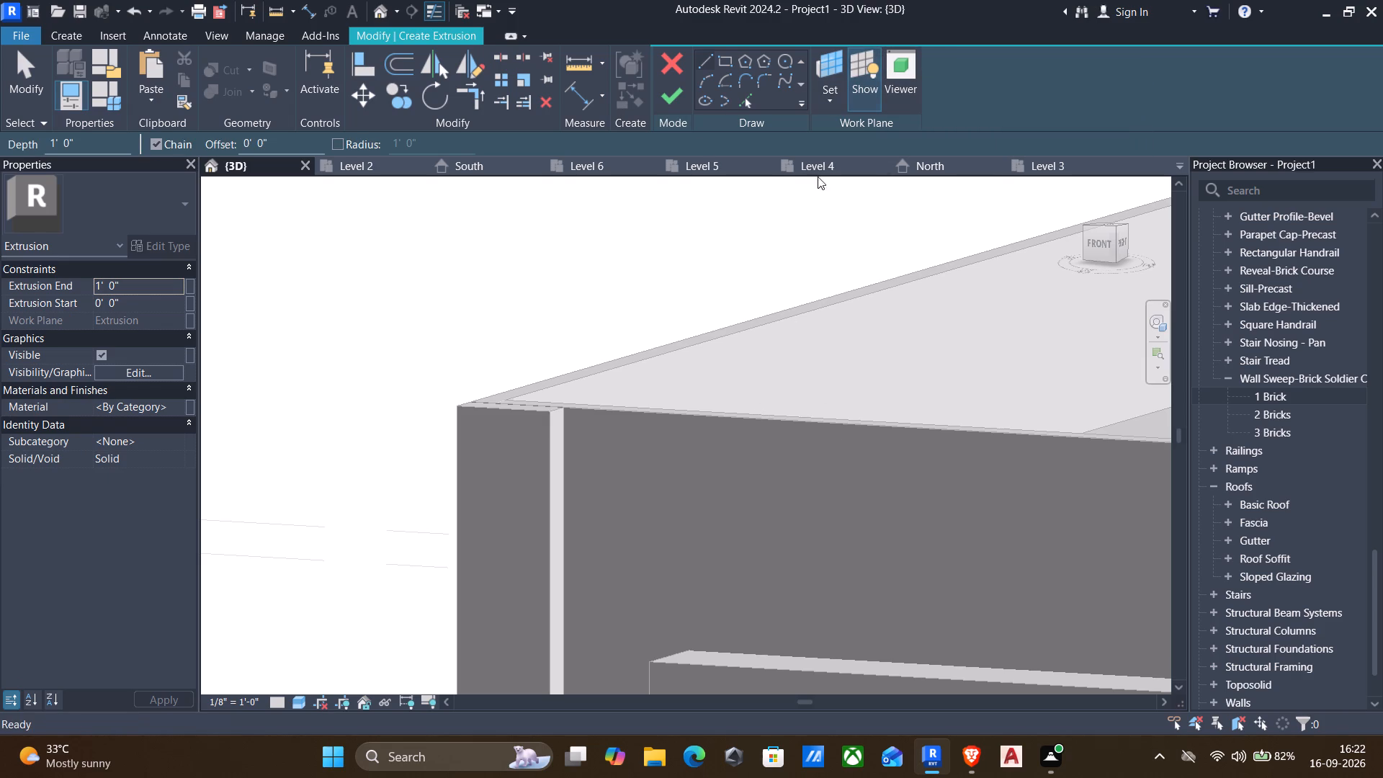
{"action": "scroll", "coordinate": [832, 102], "scroll_direction": "down", "scroll_amount": 5}
{"action": "scroll", "coordinate": [850, 213], "scroll_direction": "down", "scroll_amount": 8}
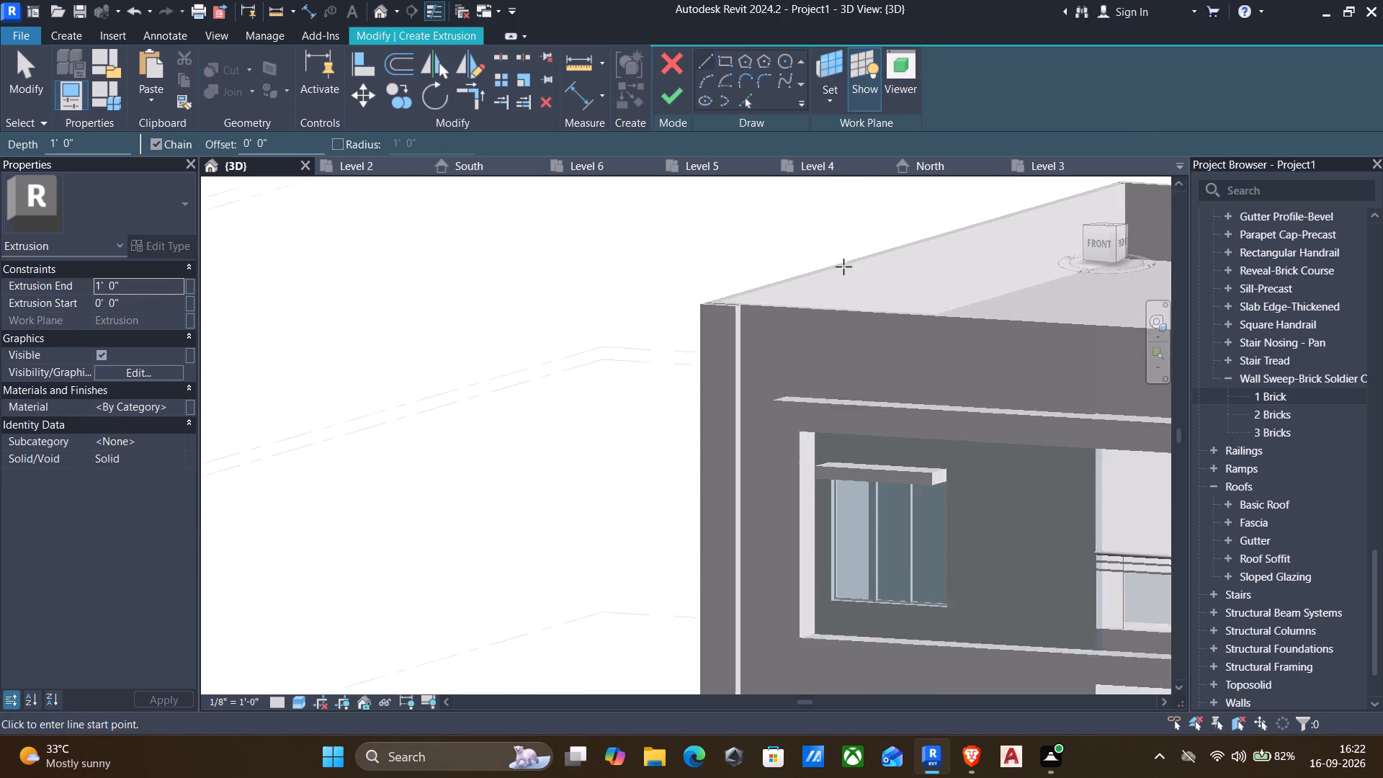
{"action": "middle_click_drag", "start_coordinate": [856, 280], "coordinate": [820, 336]}
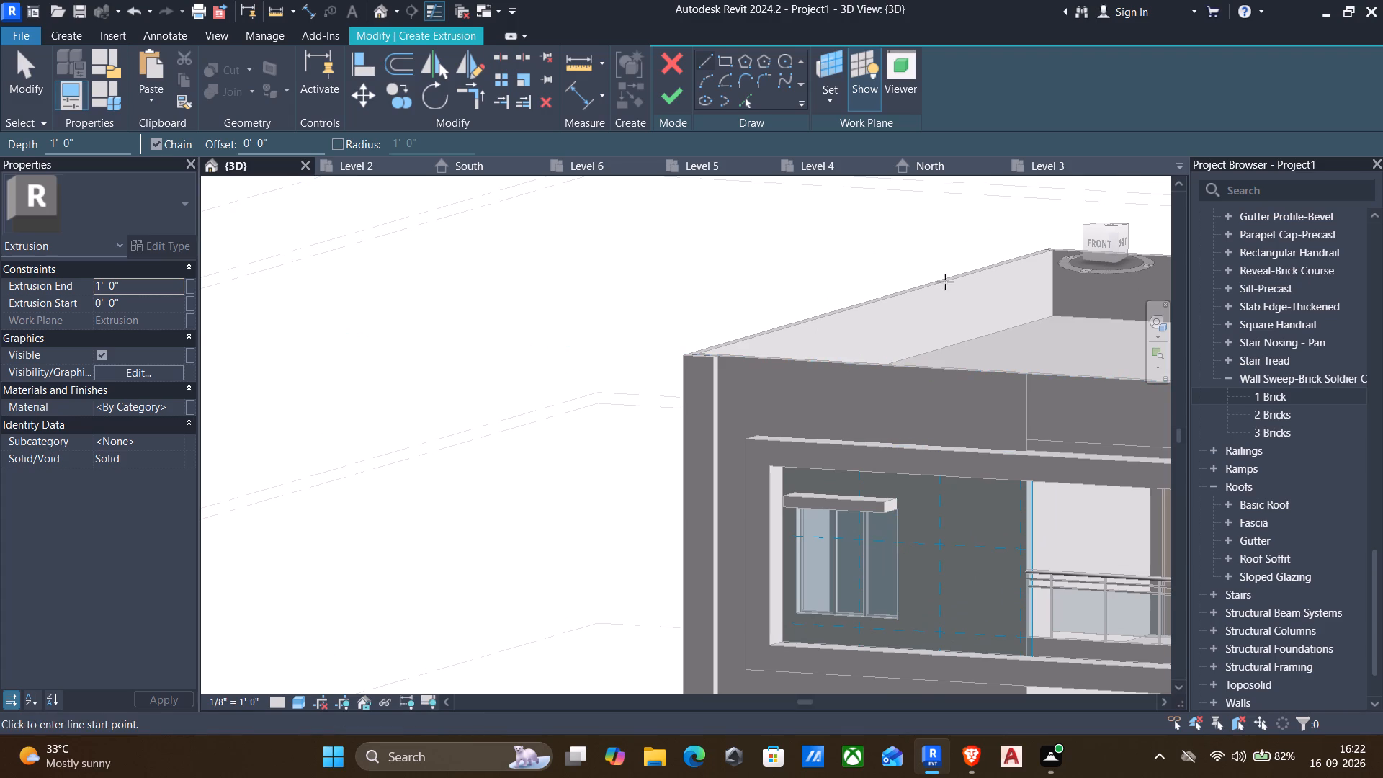
{"action": "left_click", "coordinate": [720, 58]}
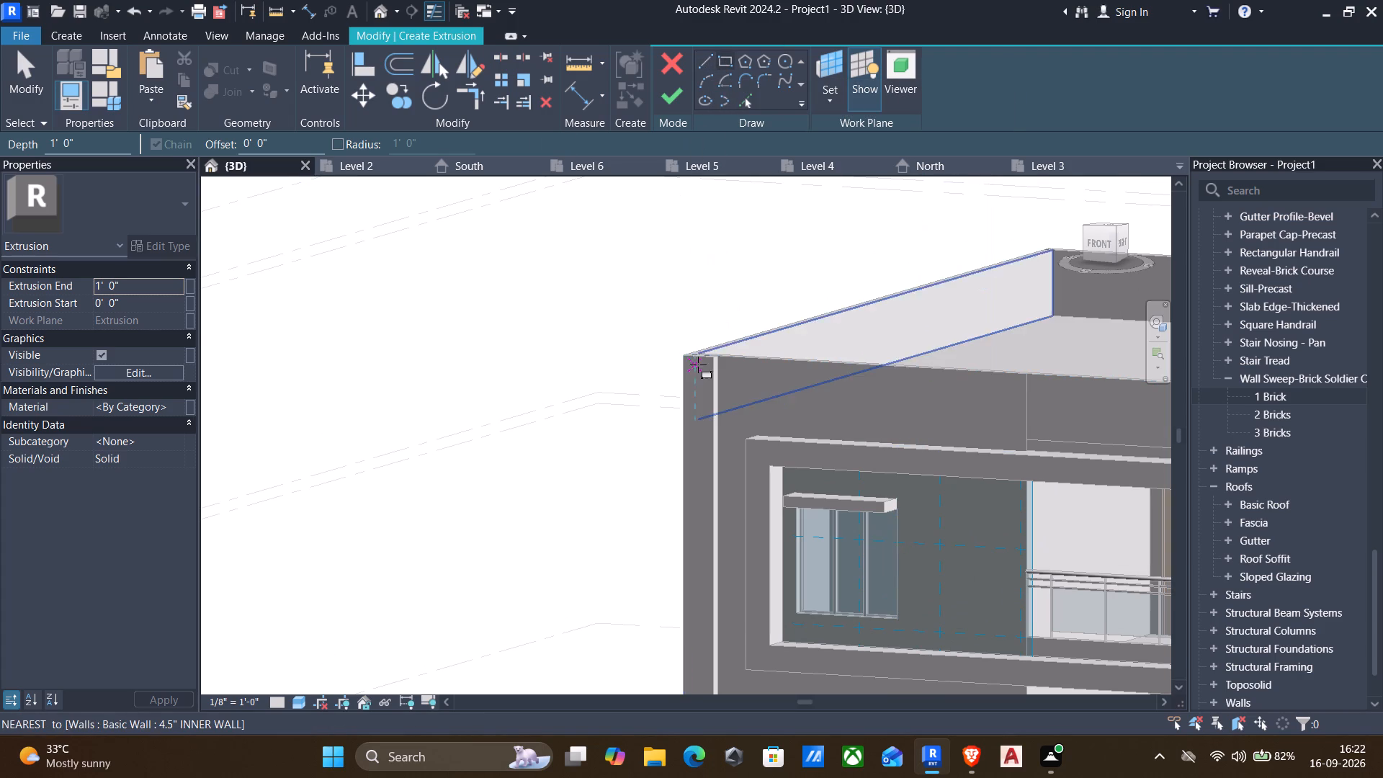
{"action": "scroll", "coordinate": [701, 365], "scroll_direction": "up", "scroll_amount": 15}
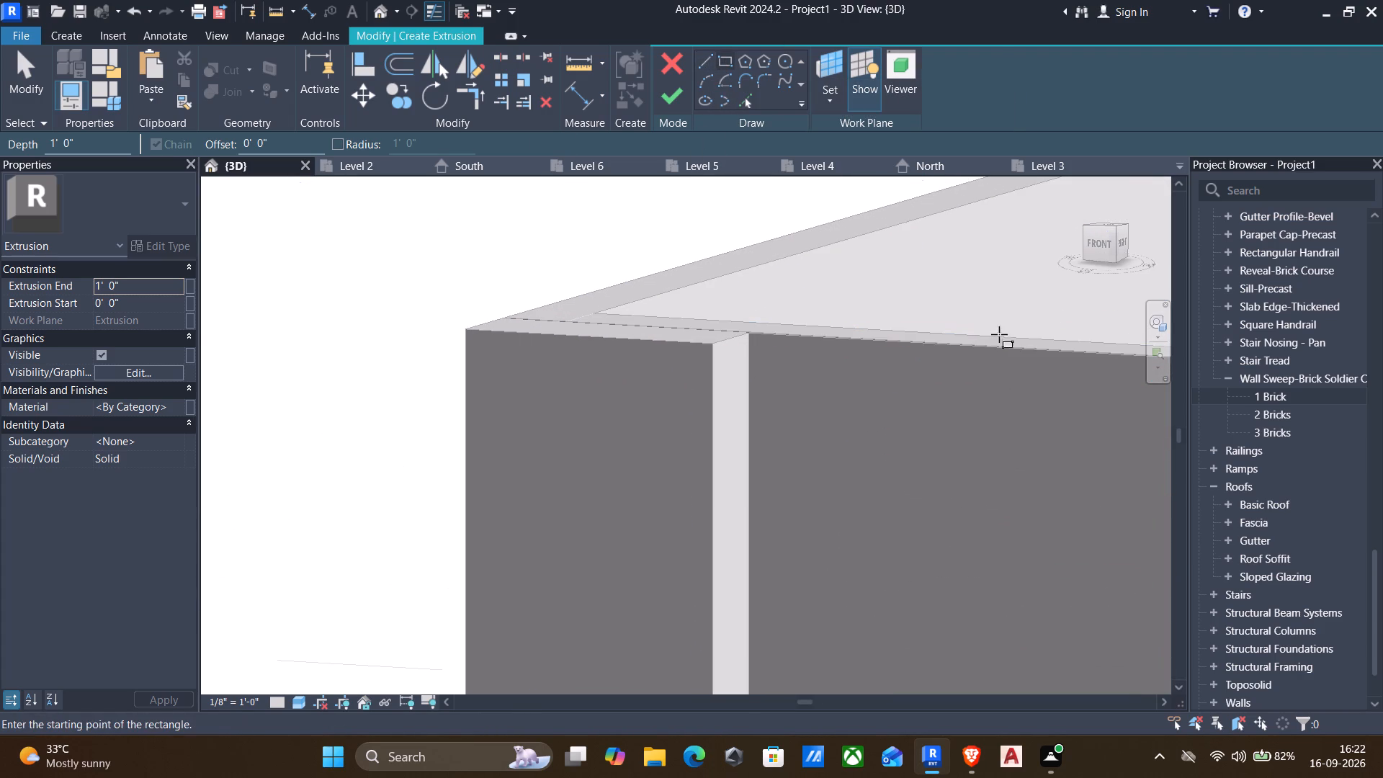
{"action": "left_click", "coordinate": [1111, 243]}
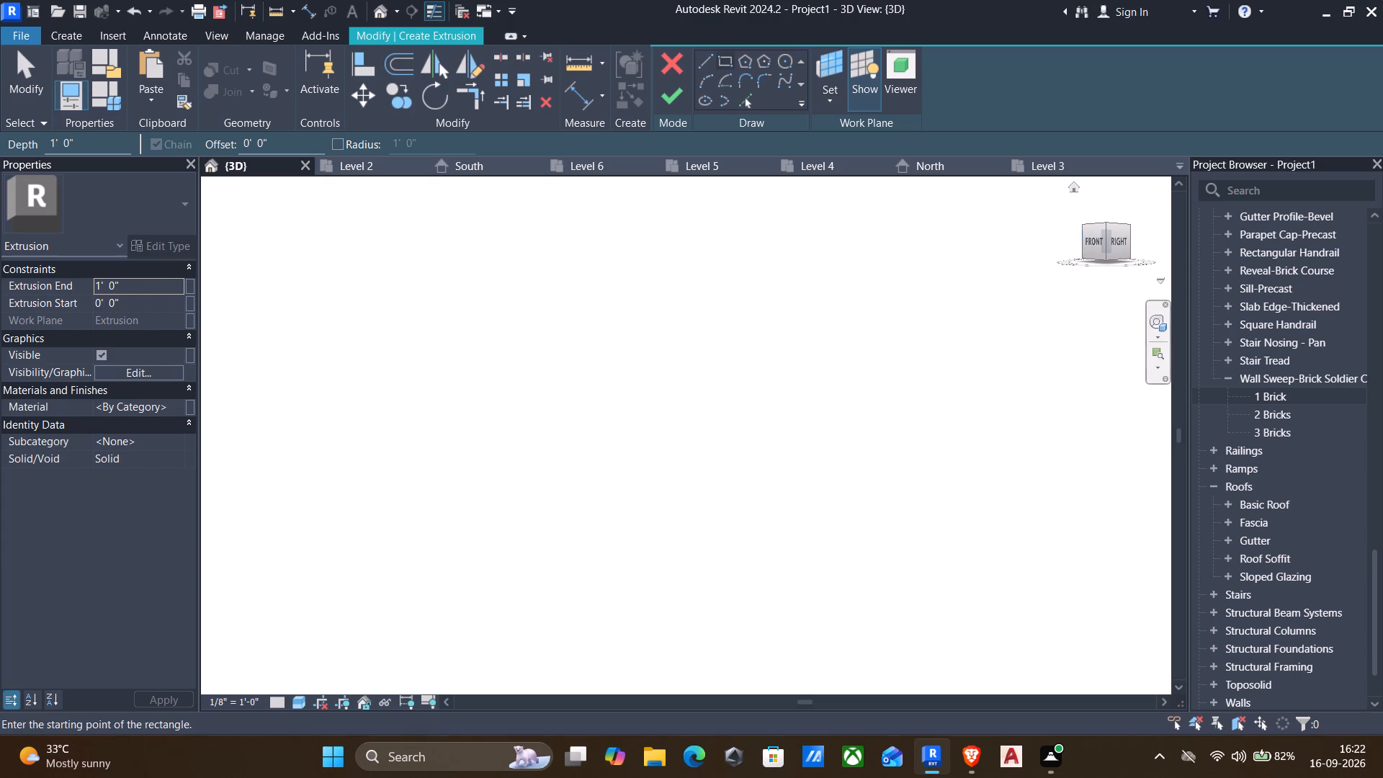
{"action": "left_click", "coordinate": [1098, 243]}
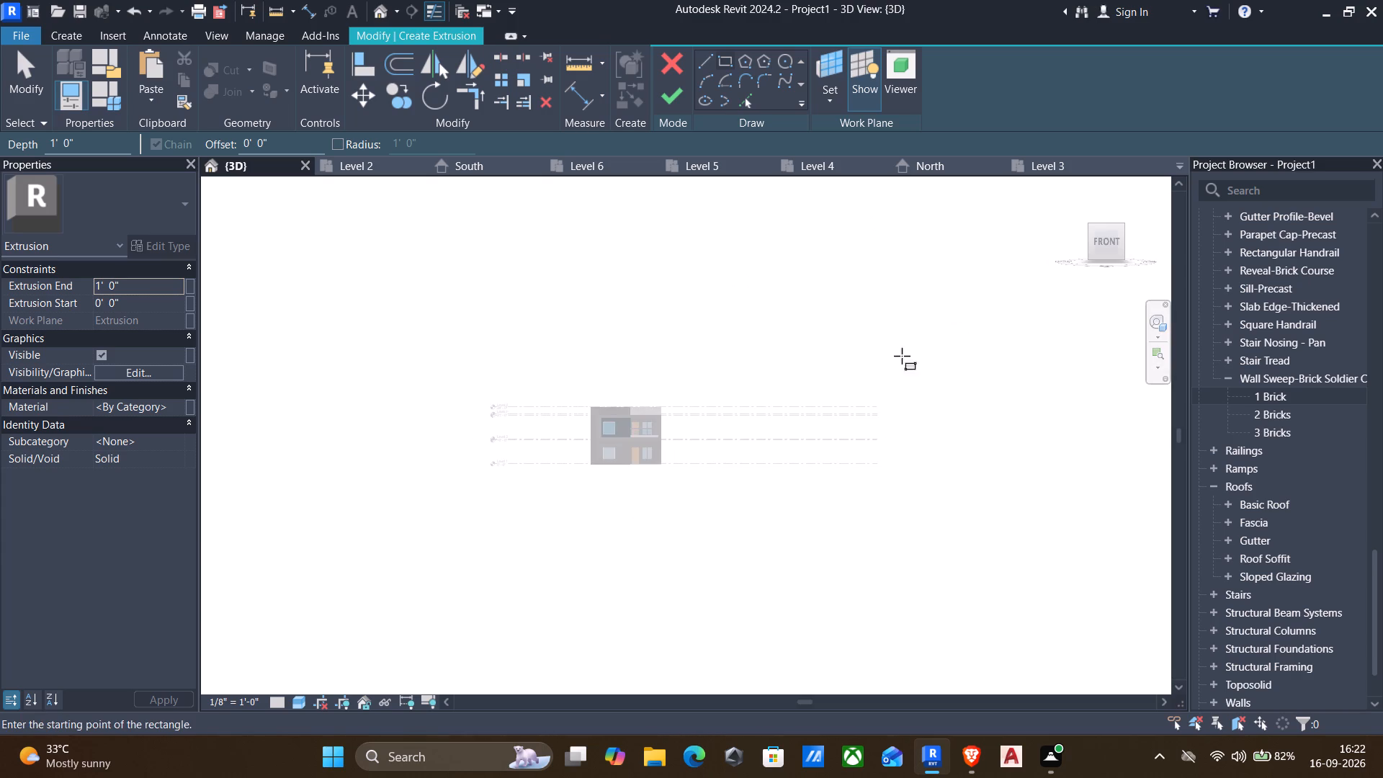
{"action": "scroll", "coordinate": [627, 419], "scroll_direction": "up", "scroll_amount": 2}
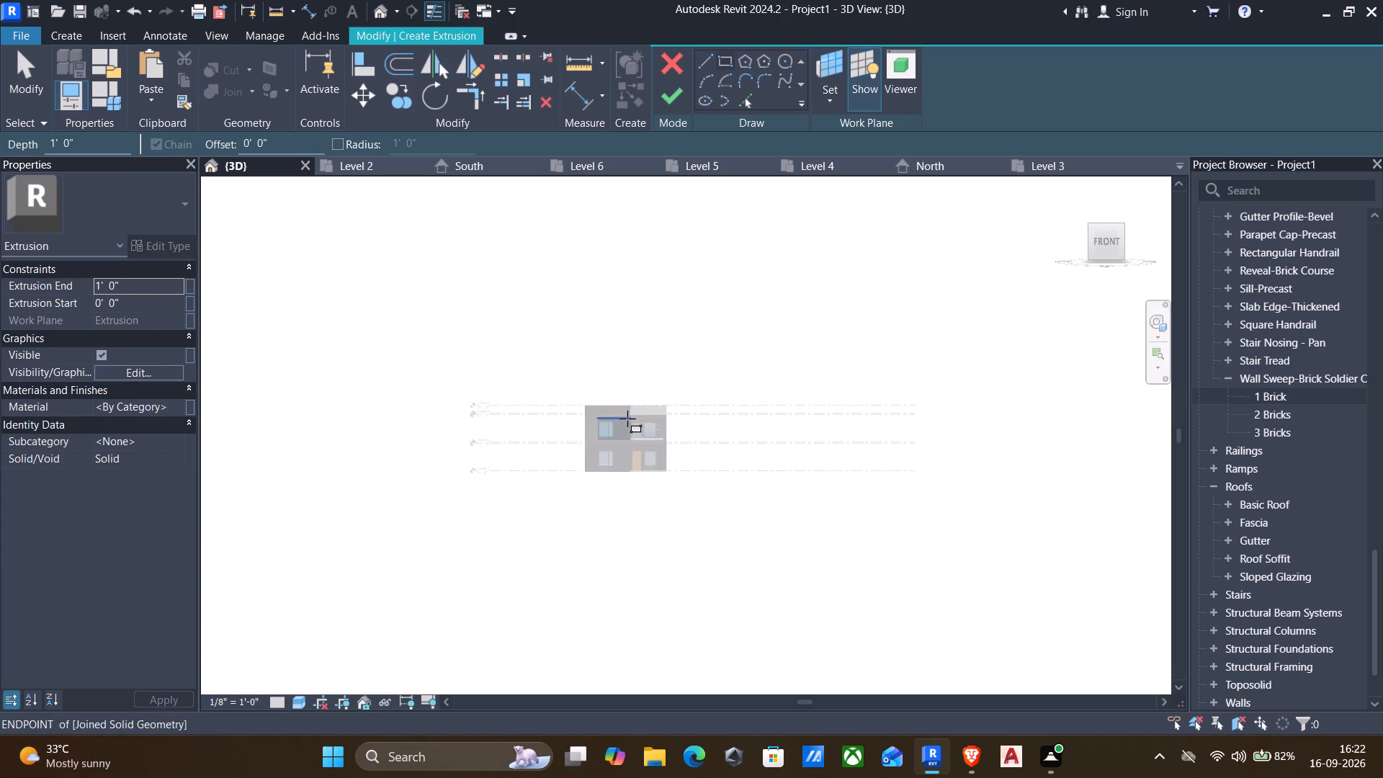
{"action": "scroll", "coordinate": [627, 419], "scroll_direction": "up", "scroll_amount": 14}
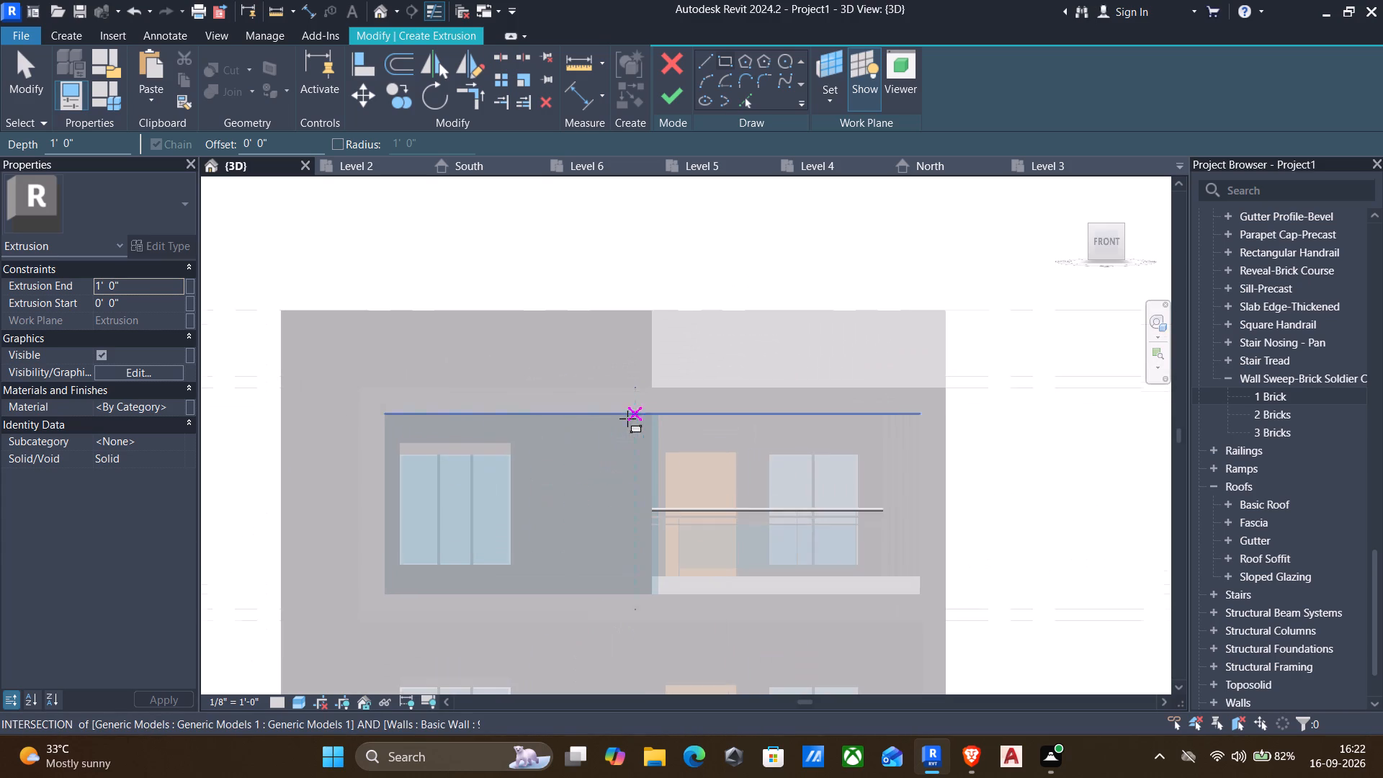
{"action": "scroll", "coordinate": [627, 419], "scroll_direction": "up", "scroll_amount": 1}
{"action": "scroll", "coordinate": [650, 278], "scroll_direction": "up", "scroll_amount": 2}
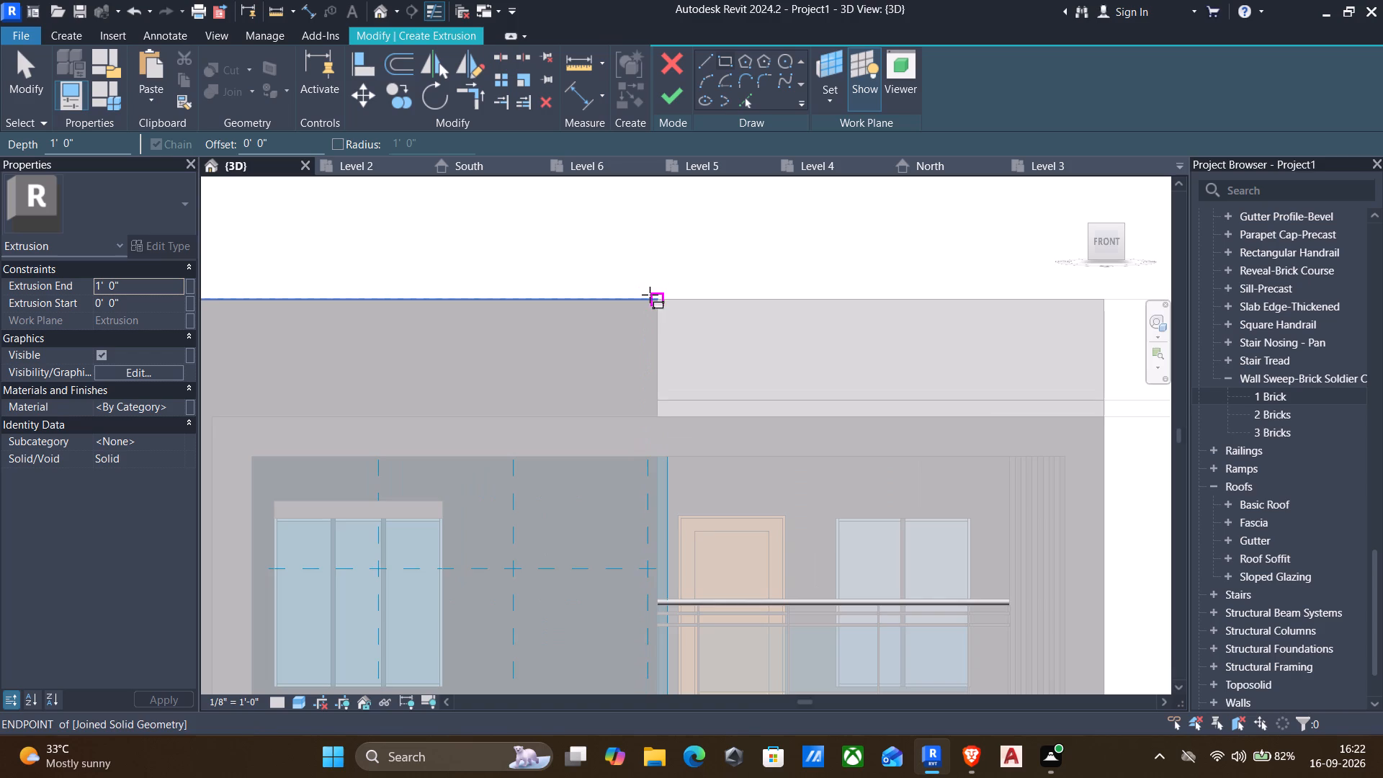
{"action": "scroll", "coordinate": [650, 295], "scroll_direction": "up", "scroll_amount": 10}
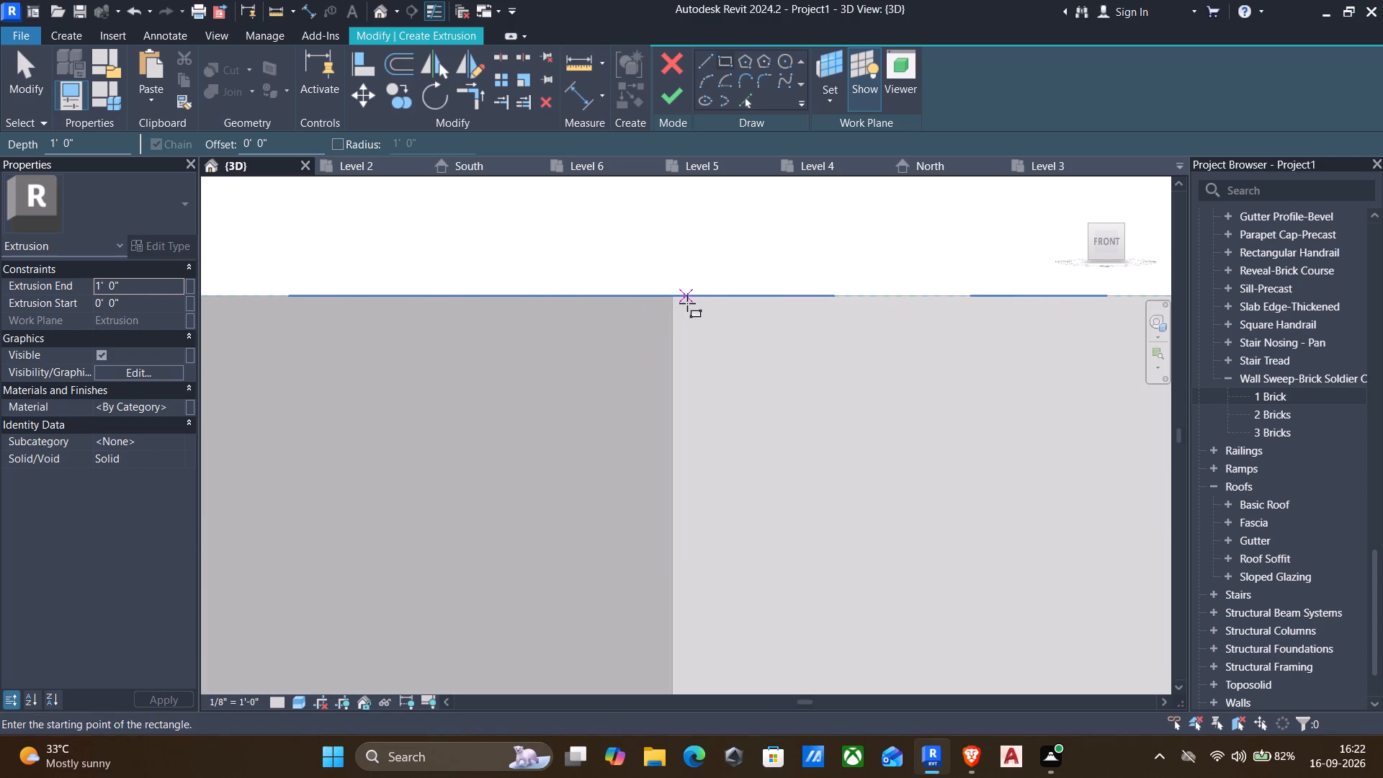
{"action": "left_click", "coordinate": [678, 301]}
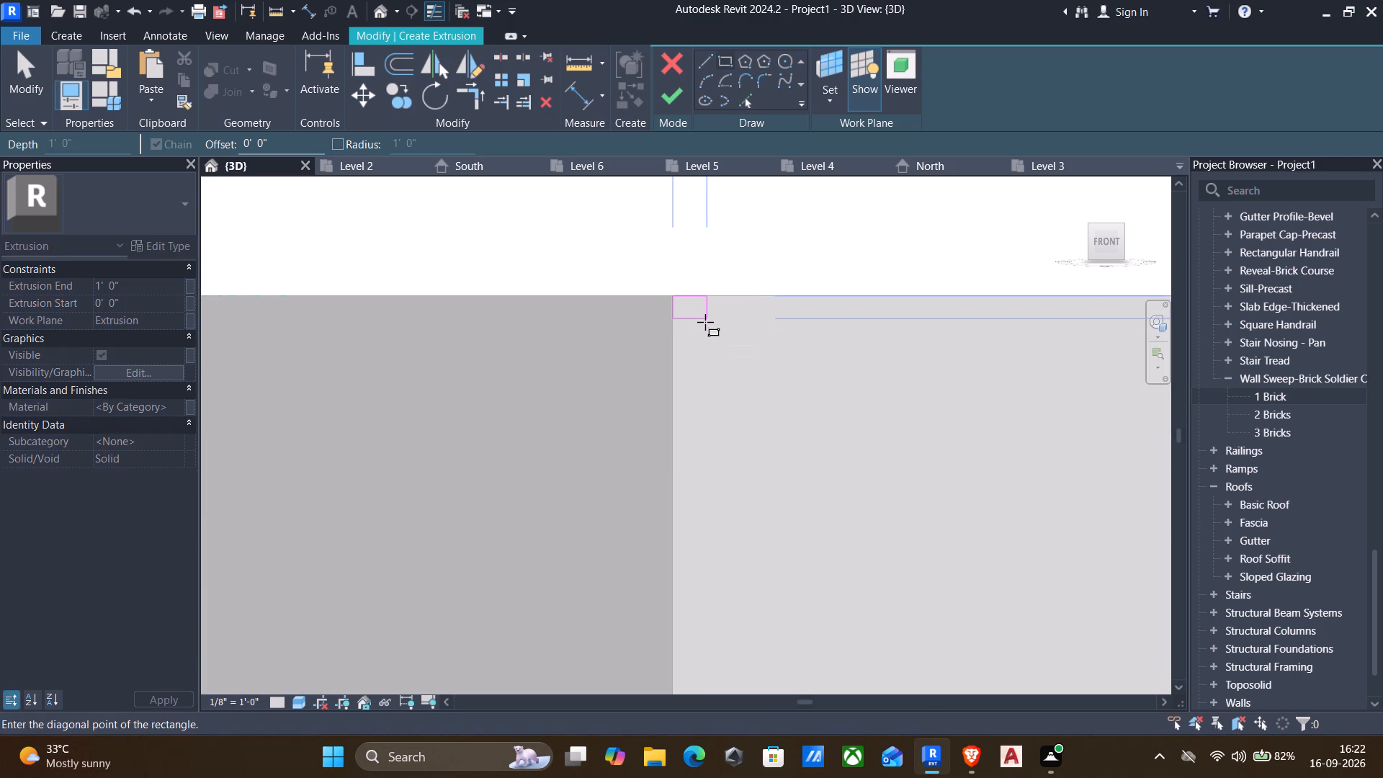
{"action": "scroll", "coordinate": [704, 314], "scroll_direction": "up", "scroll_amount": 2}
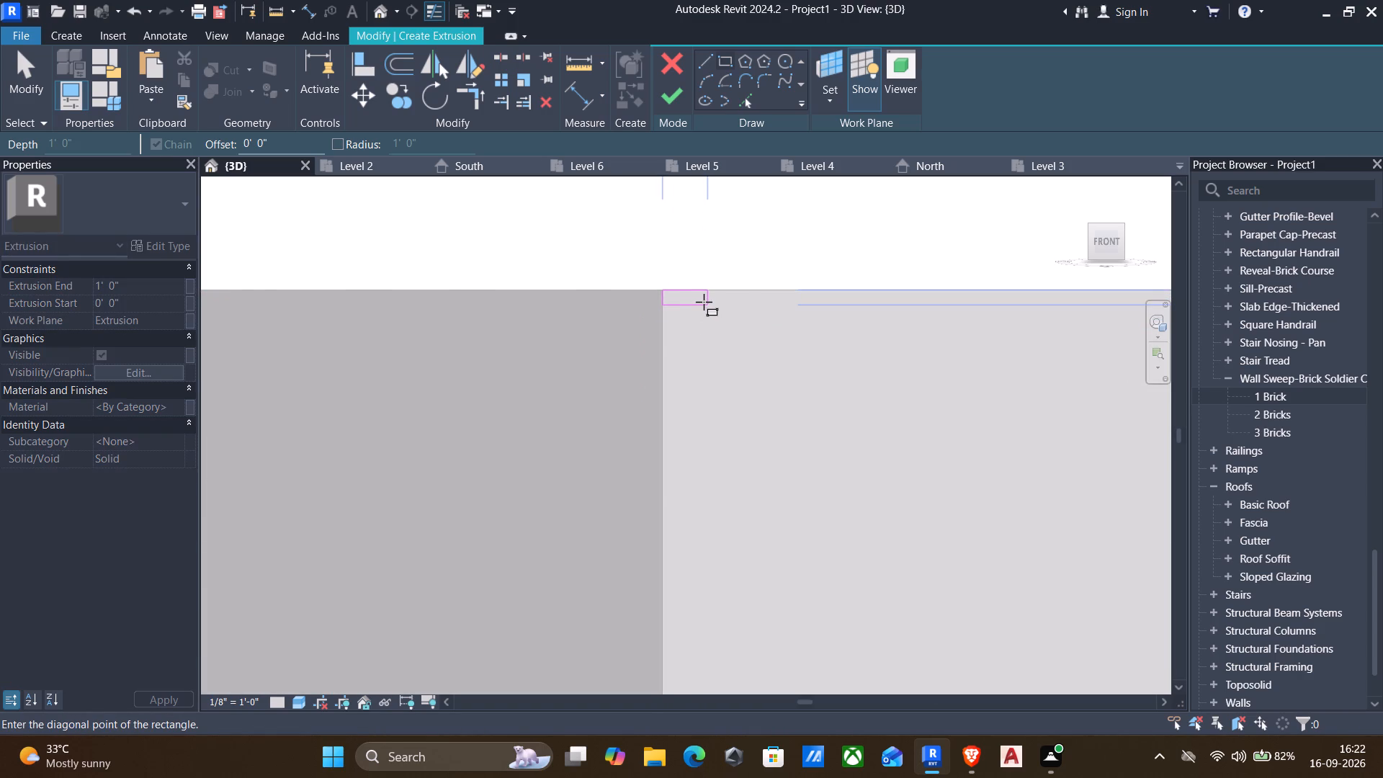
{"action": "left_click", "coordinate": [704, 302]}
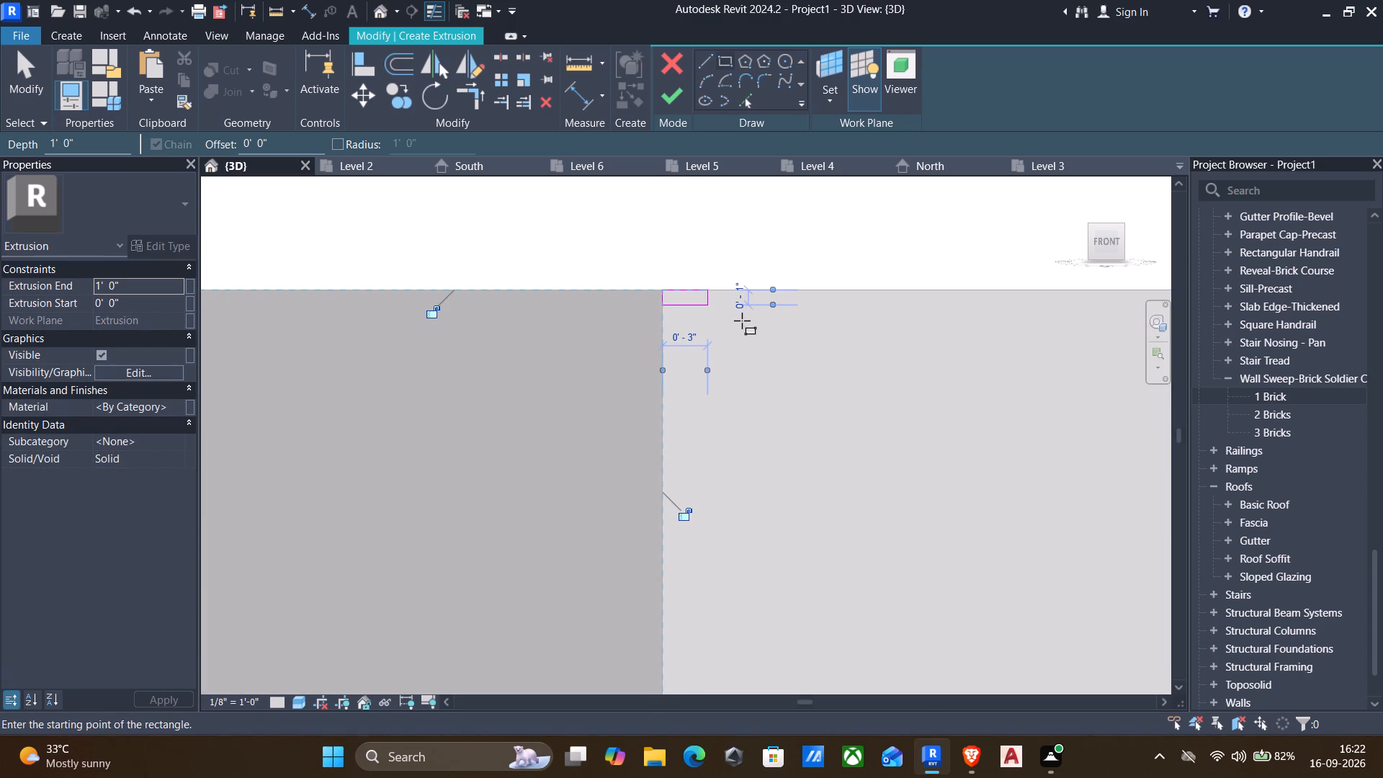
{"action": "key", "text": "Escape"}
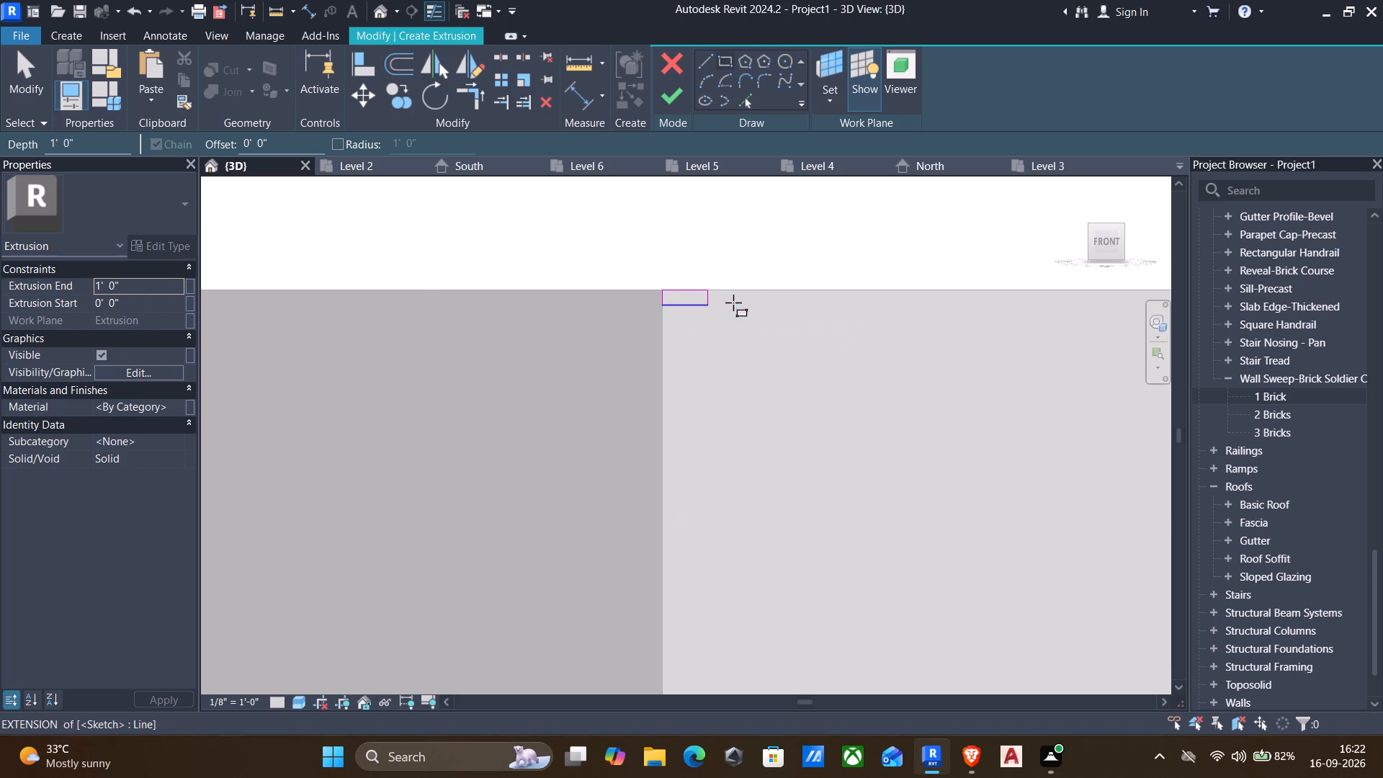
{"action": "left_click", "coordinate": [680, 97]}
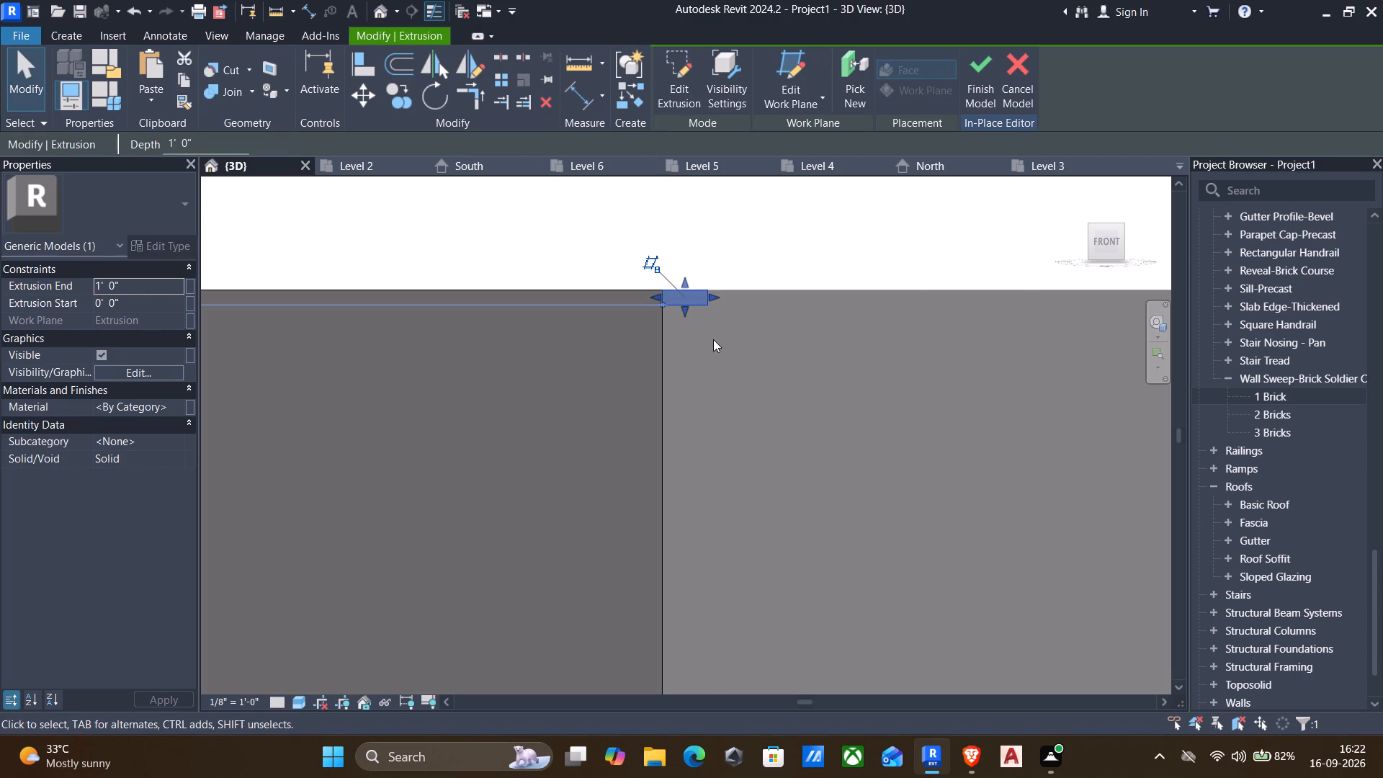
Set the extrusion end of the small rectangular block at the parapet's top edge to 2".
{"action": "middle_click_drag", "start_coordinate": [705, 349], "coordinate": [480, 401], "text": "shift"}
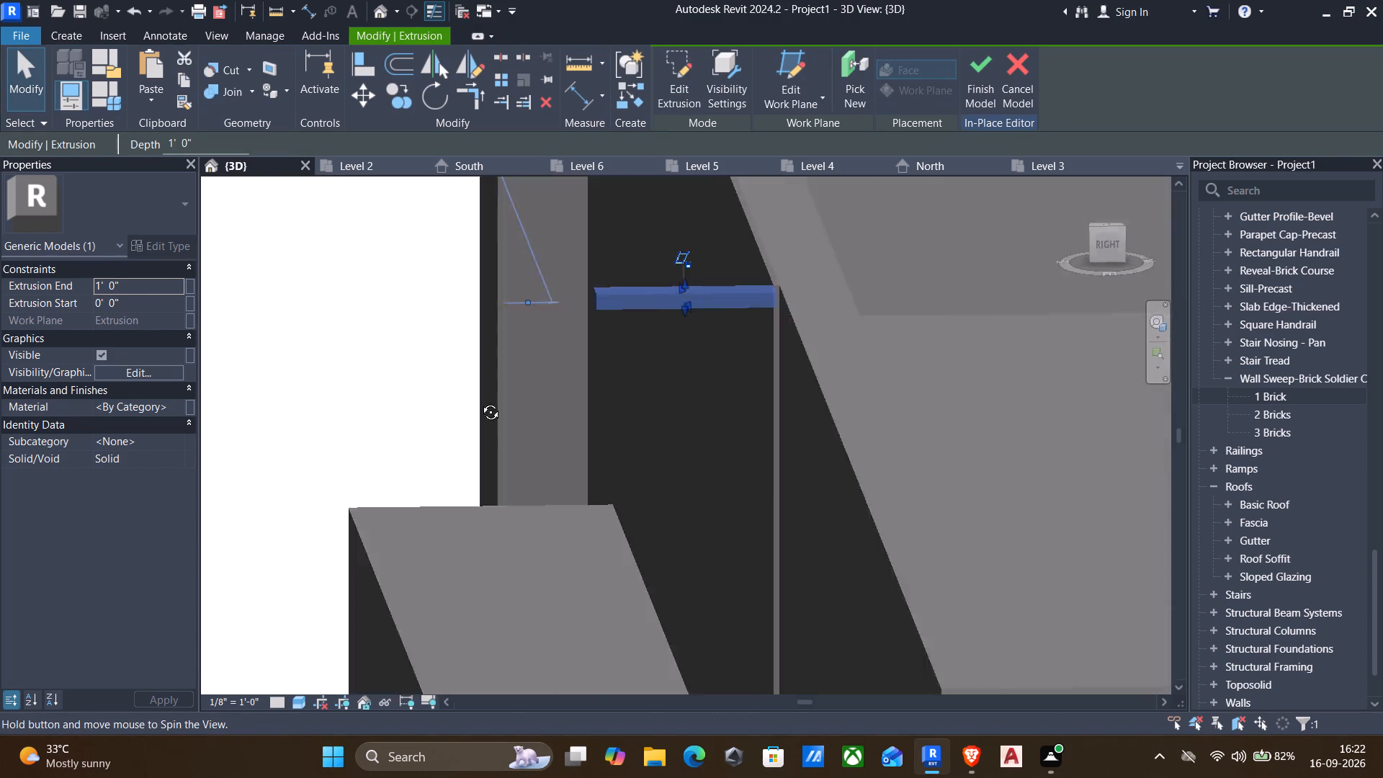
{"action": "middle_click_drag", "start_coordinate": [480, 401], "coordinate": [569, 393], "text": "shift"}
{"action": "scroll", "coordinate": [569, 391], "scroll_direction": "down", "scroll_amount": 5}
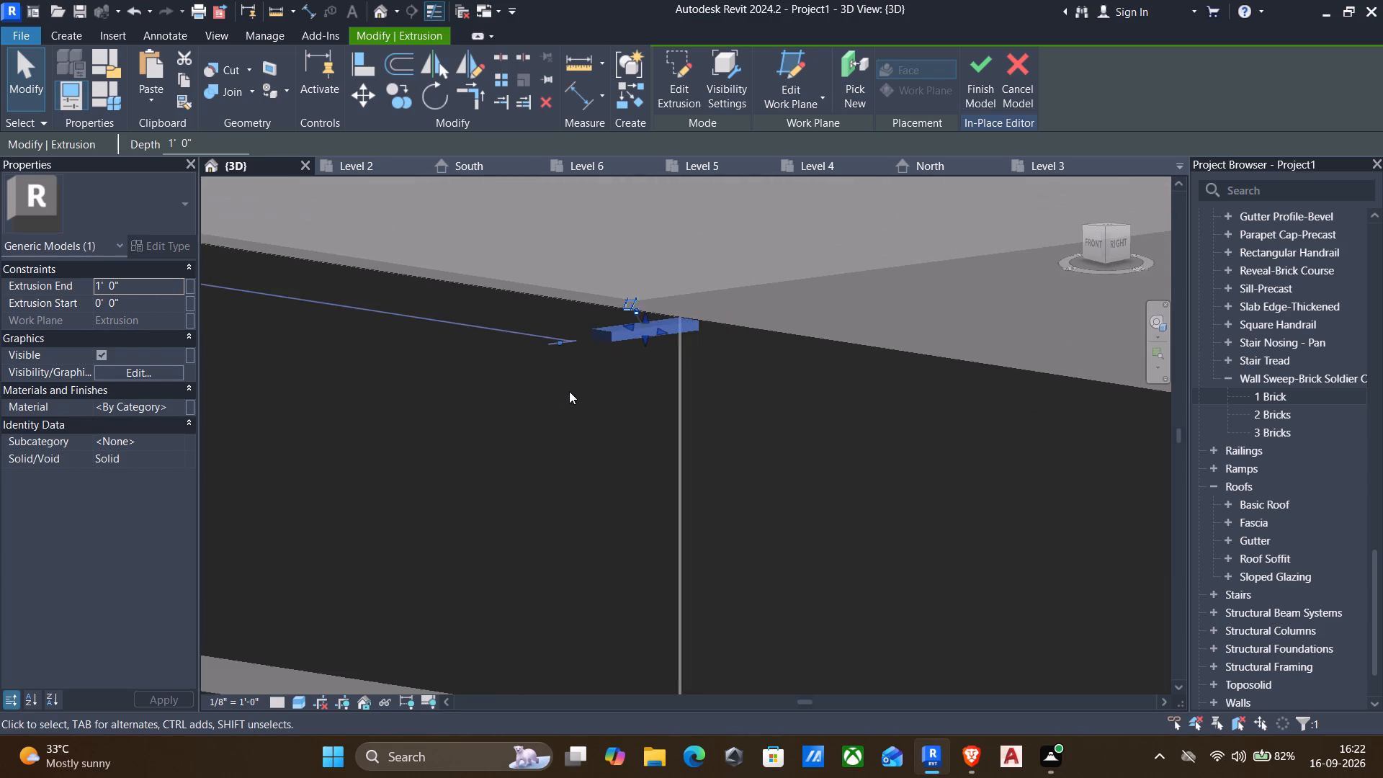
{"action": "scroll", "coordinate": [569, 391], "scroll_direction": "down", "scroll_amount": 8}
{"action": "scroll", "coordinate": [565, 370], "scroll_direction": "up", "scroll_amount": 2}
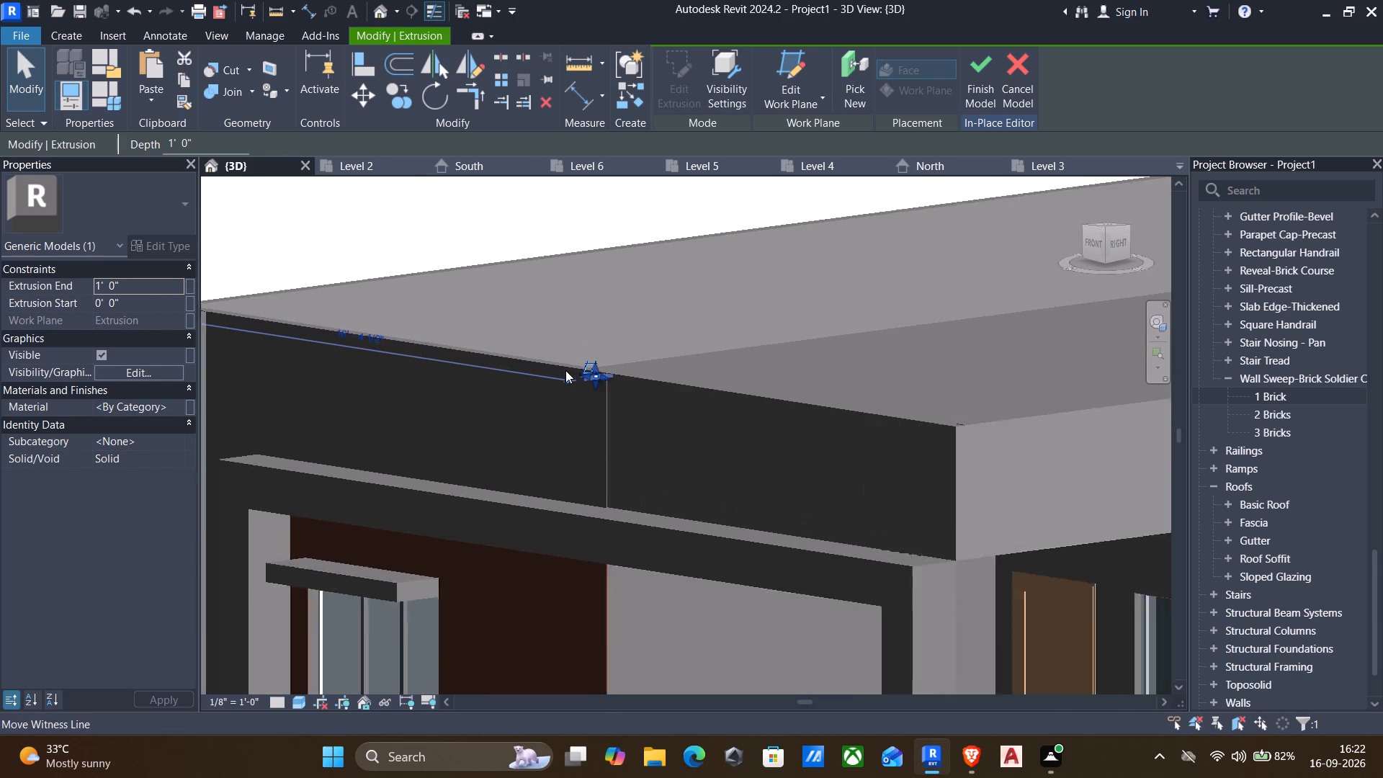
{"action": "scroll", "coordinate": [565, 370], "scroll_direction": "up", "scroll_amount": 1}
{"action": "scroll", "coordinate": [371, 382], "scroll_direction": "down", "scroll_amount": 3}
{"action": "key", "text": "Escape"}
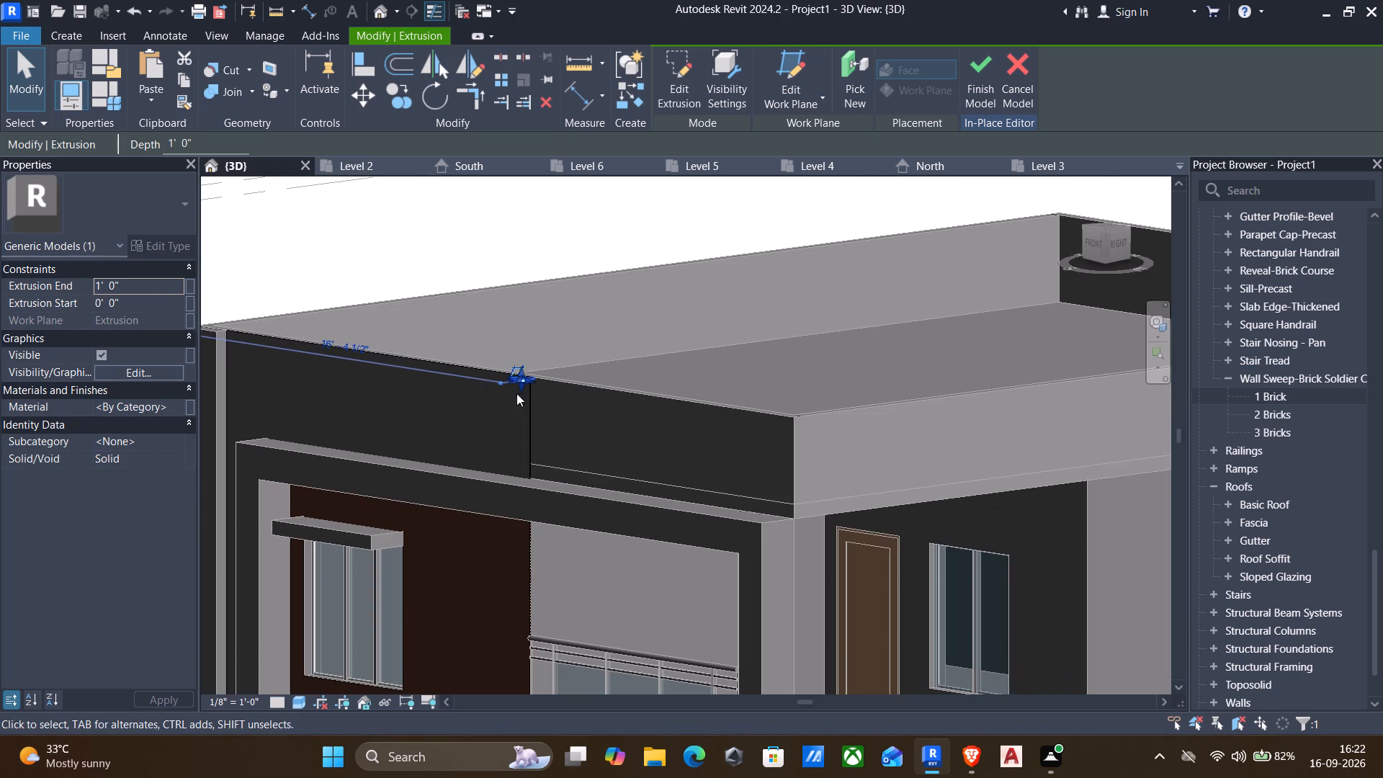
{"action": "scroll", "coordinate": [536, 403], "scroll_direction": "up", "scroll_amount": 12}
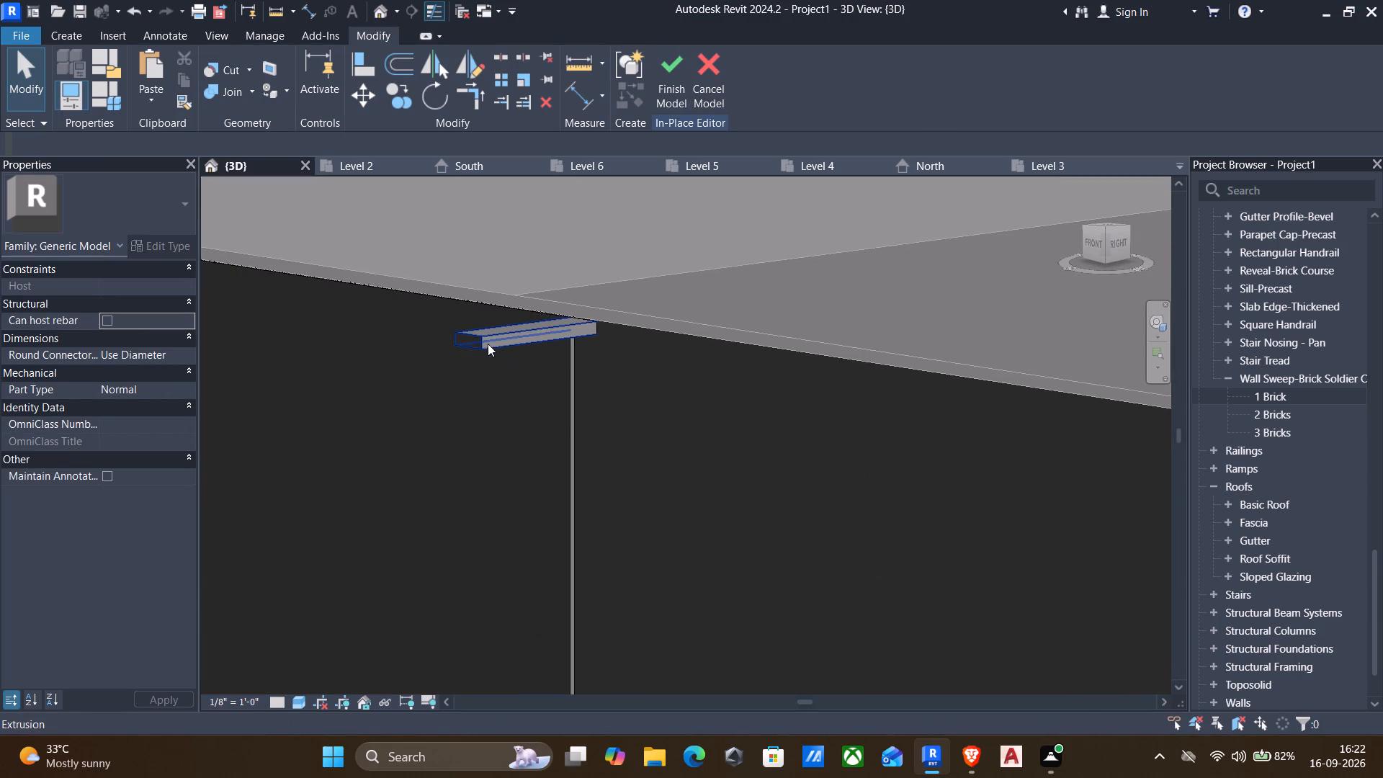
{"action": "left_click", "coordinate": [474, 340]}
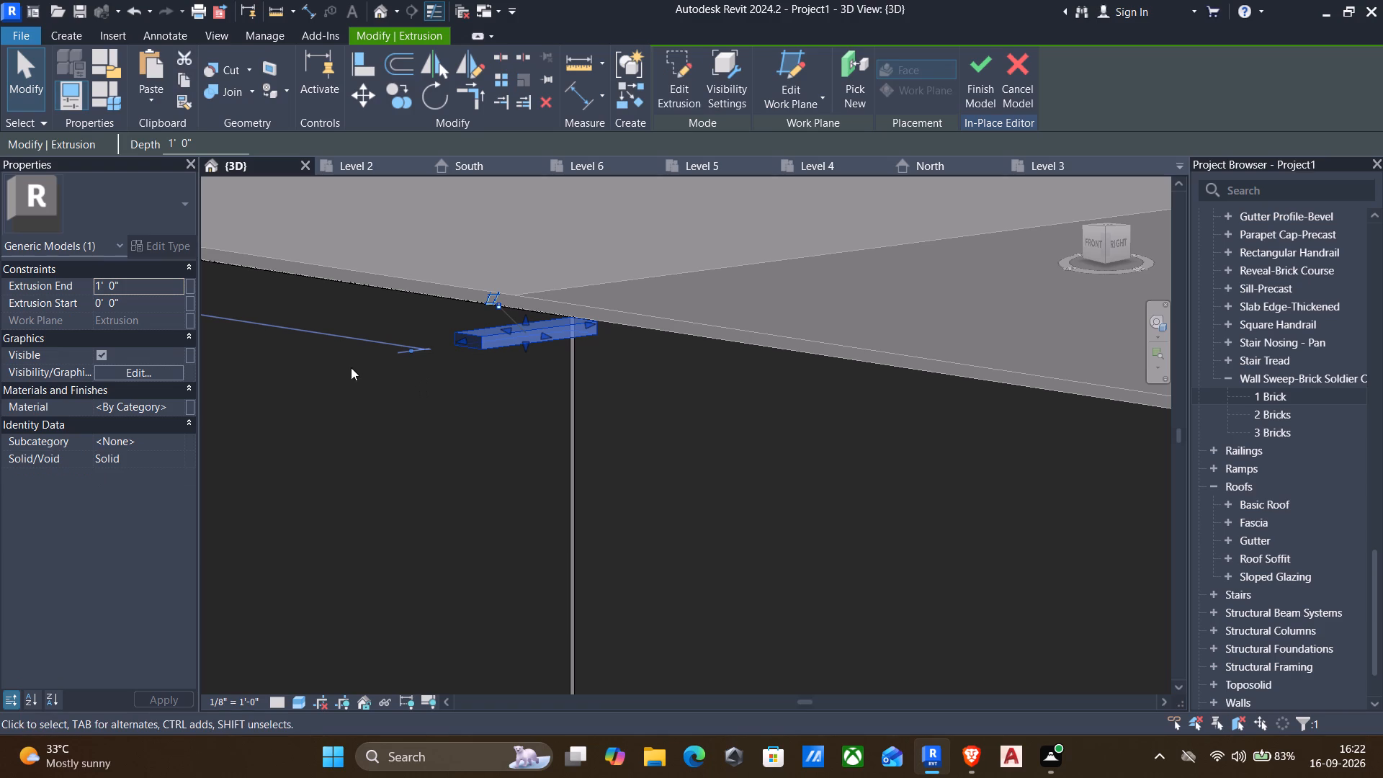
{"action": "left_click", "coordinate": [149, 290]}
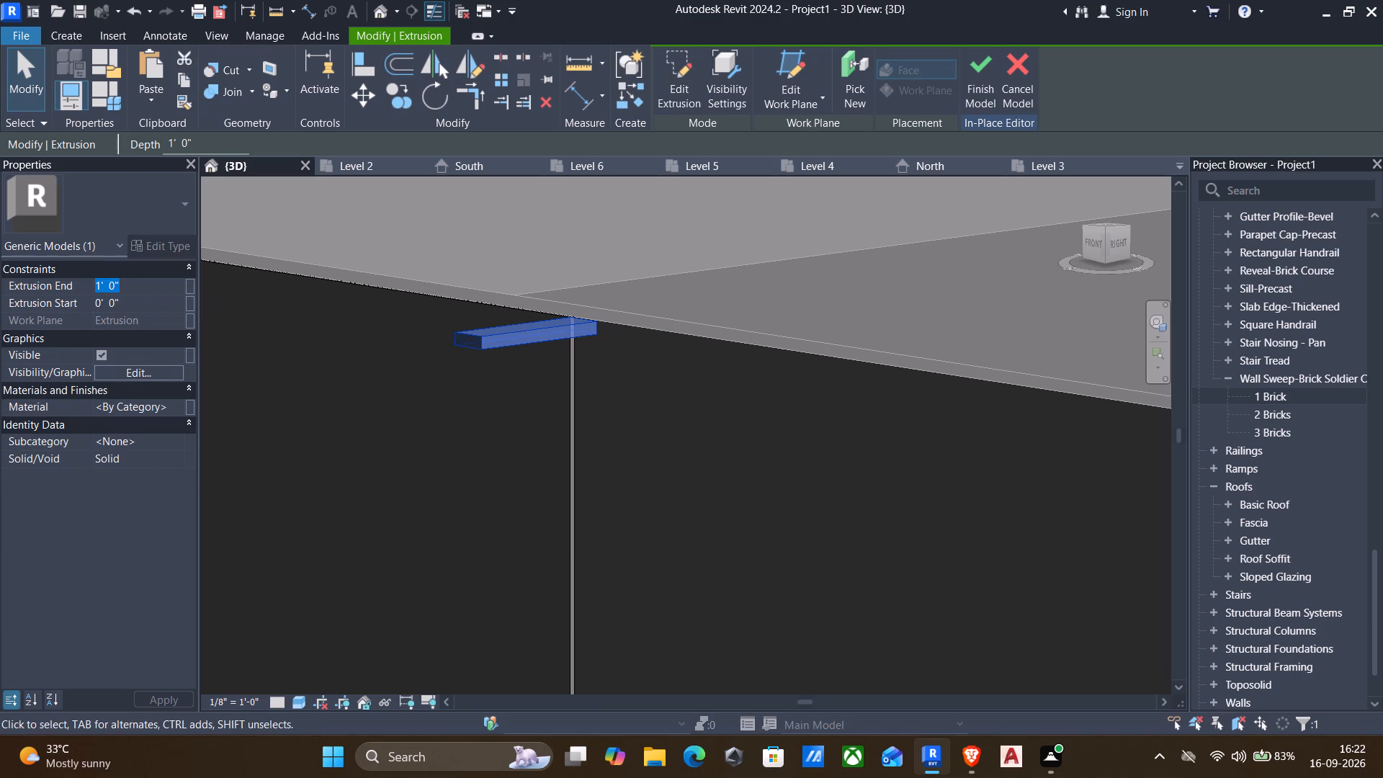
{"action": "key", "text": "2"}
{"action": "key", "text": "shift+quotedbl"}
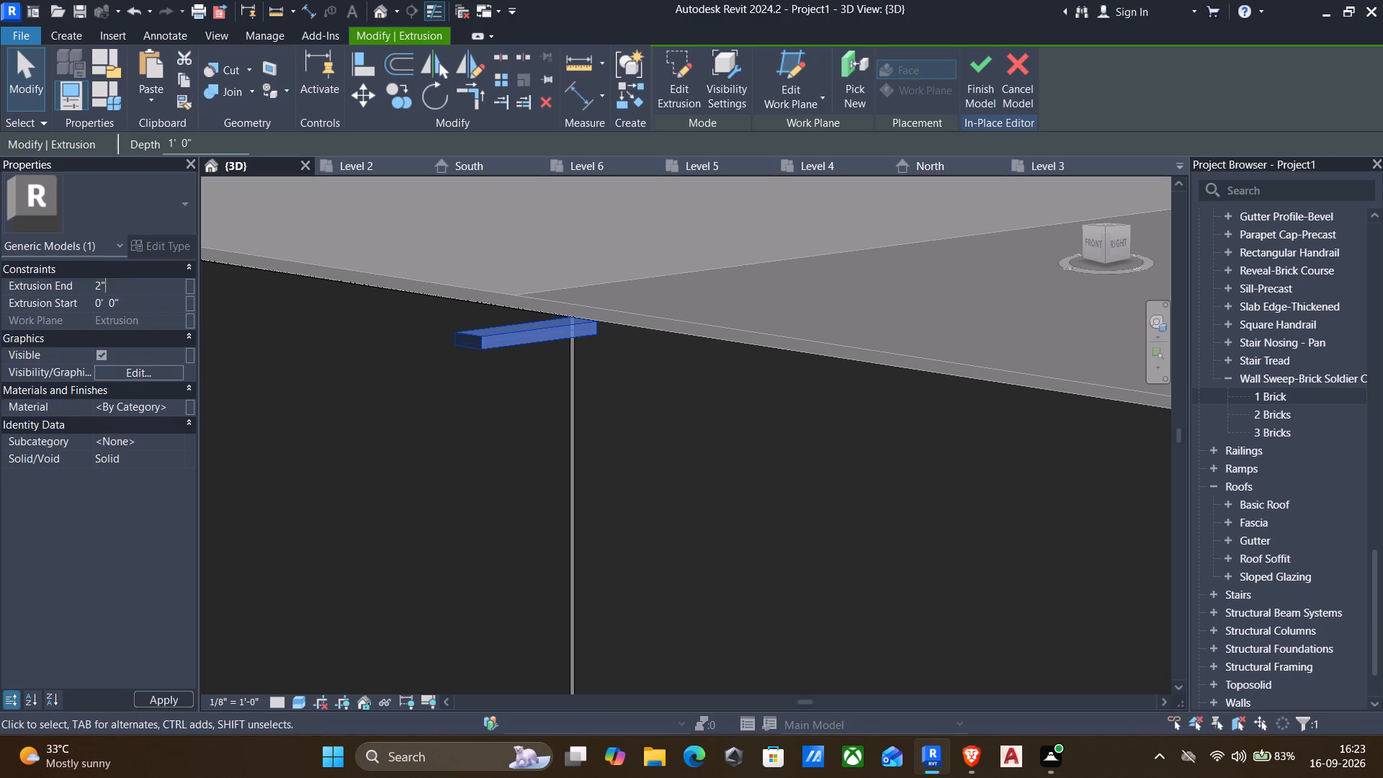
{"action": "key", "text": "Return"}
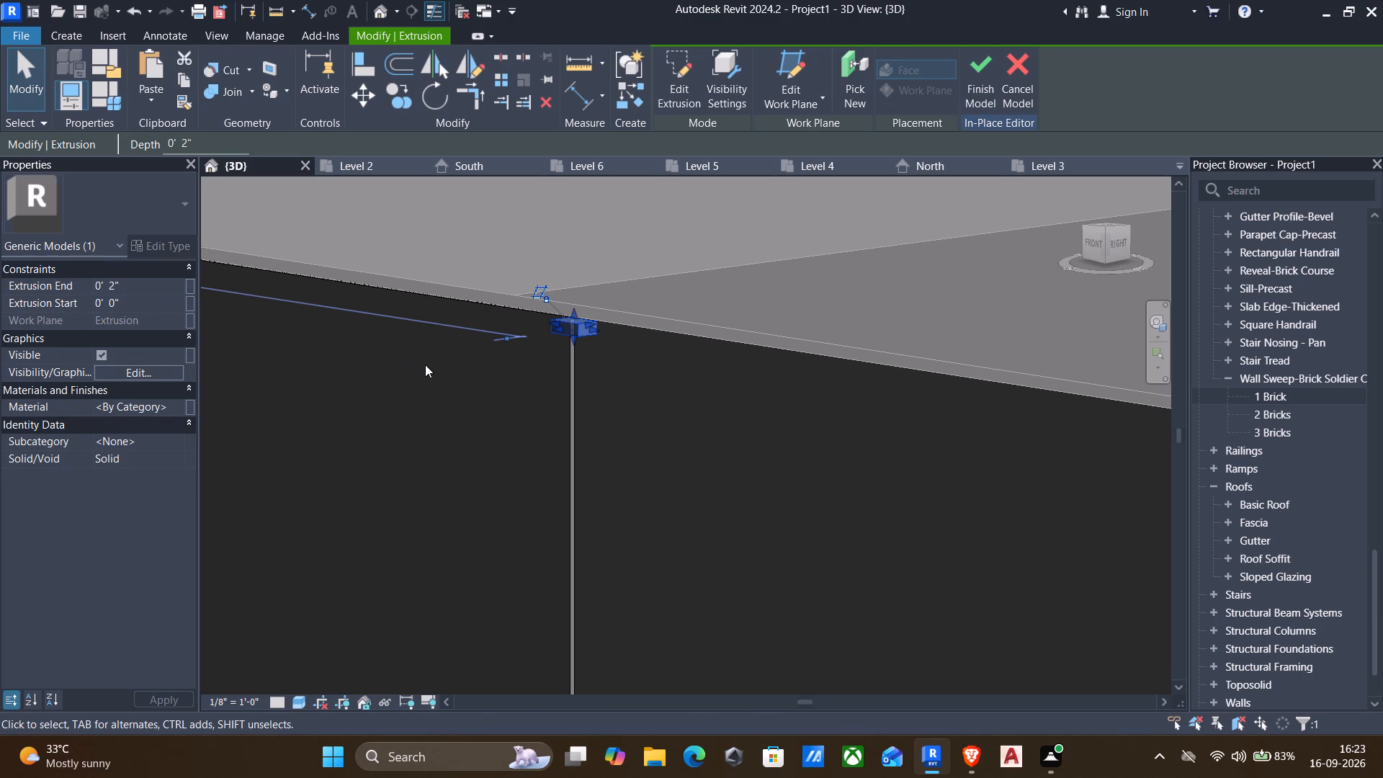
{"action": "middle_click_drag", "start_coordinate": [433, 372], "coordinate": [901, 428], "text": "shift"}
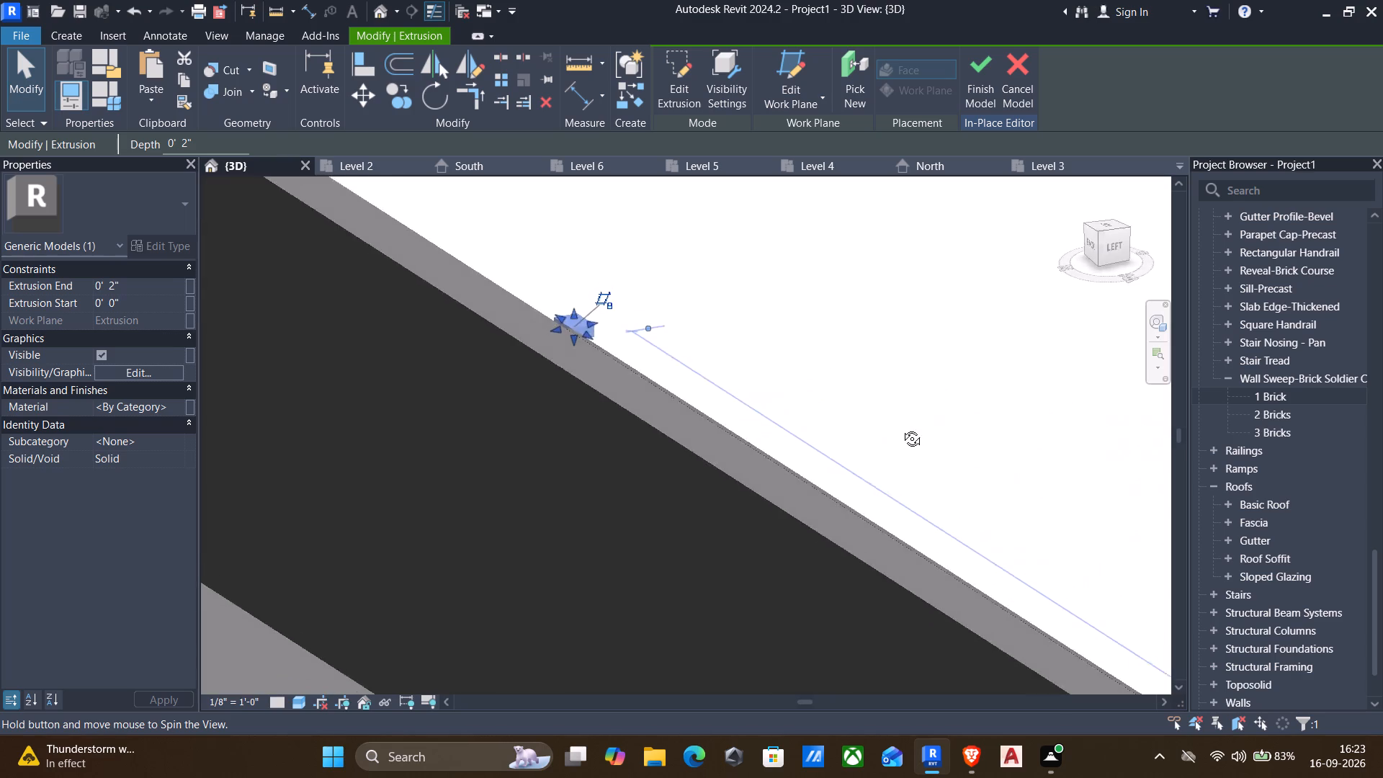
Align the small block's back face with the face of the 4.5" inner wall behind it at the parapet.
{"action": "middle_click_drag", "start_coordinate": [901, 428], "coordinate": [802, 435], "text": "shift"}
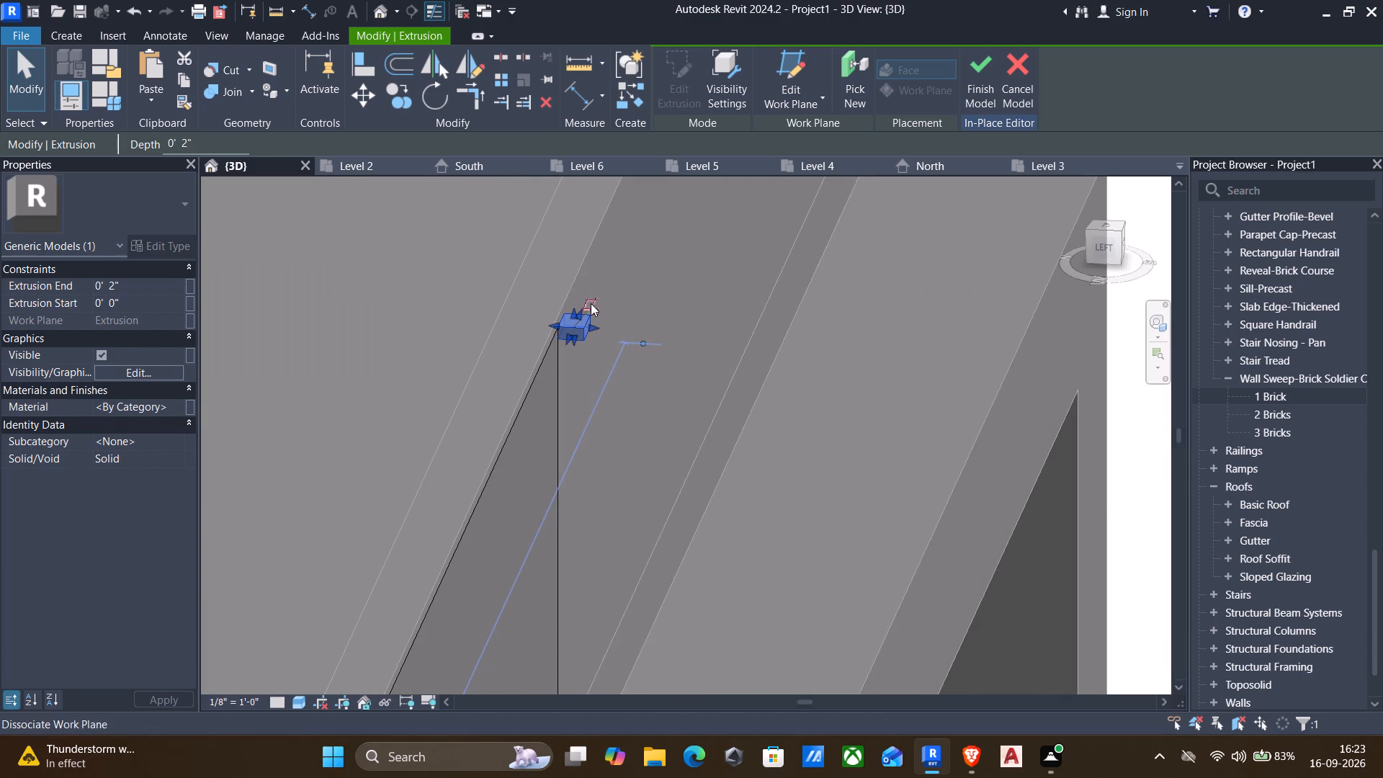
{"action": "key", "text": "Escape"}
{"action": "scroll", "coordinate": [565, 309], "scroll_direction": "up", "scroll_amount": 5}
{"action": "scroll", "coordinate": [555, 369], "scroll_direction": "up", "scroll_amount": 8}
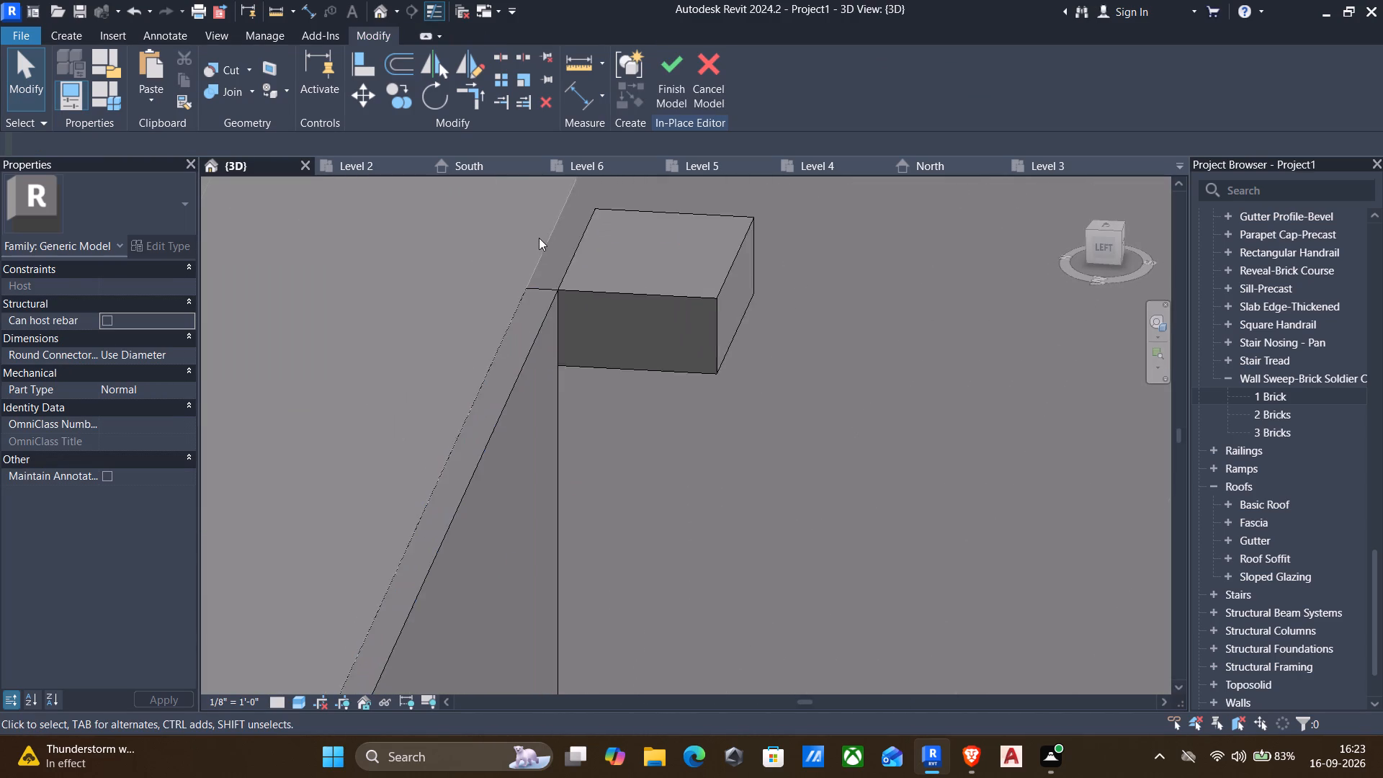
{"action": "scroll", "coordinate": [539, 238], "scroll_direction": "down", "scroll_amount": 2}
{"action": "middle_click_drag", "start_coordinate": [551, 254], "coordinate": [588, 416], "text": "shift"}
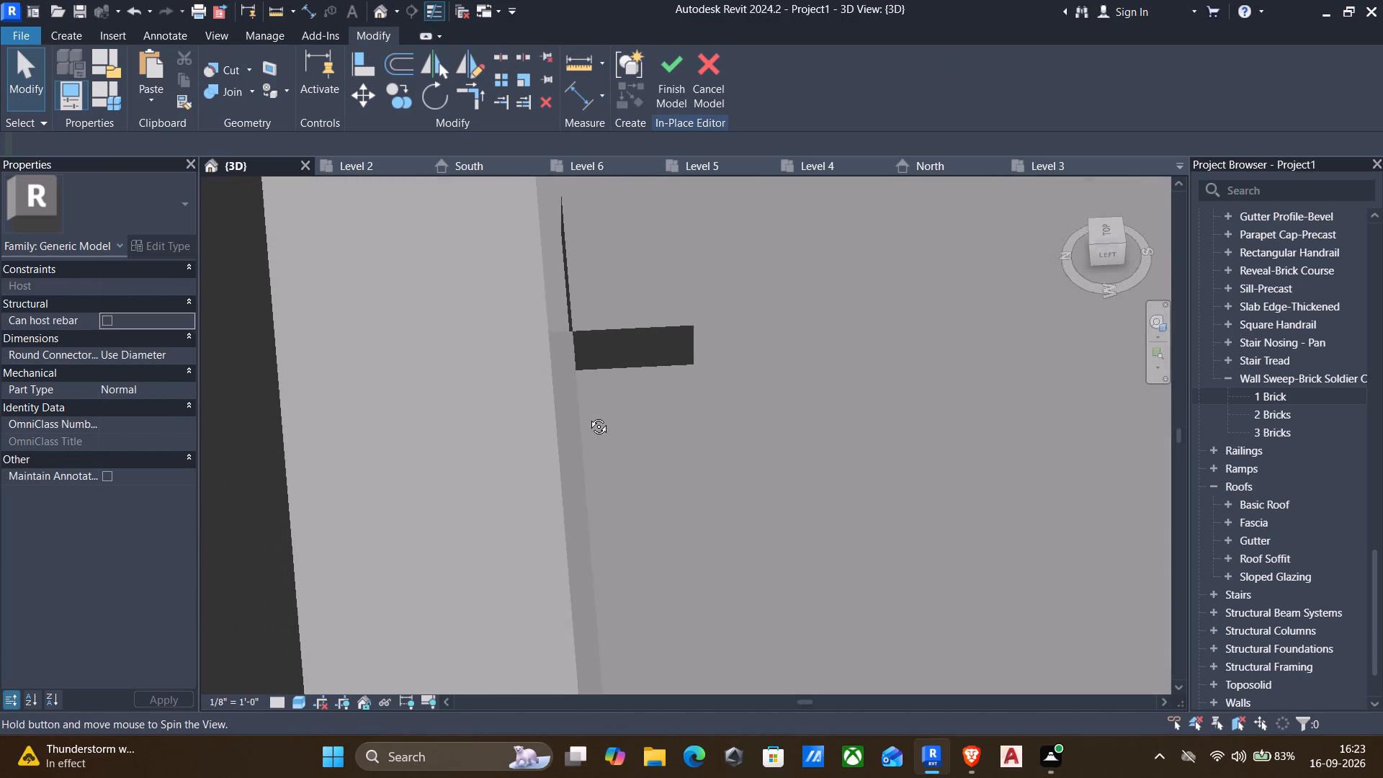
{"action": "middle_click_drag", "start_coordinate": [588, 416], "coordinate": [261, 455], "text": "shift"}
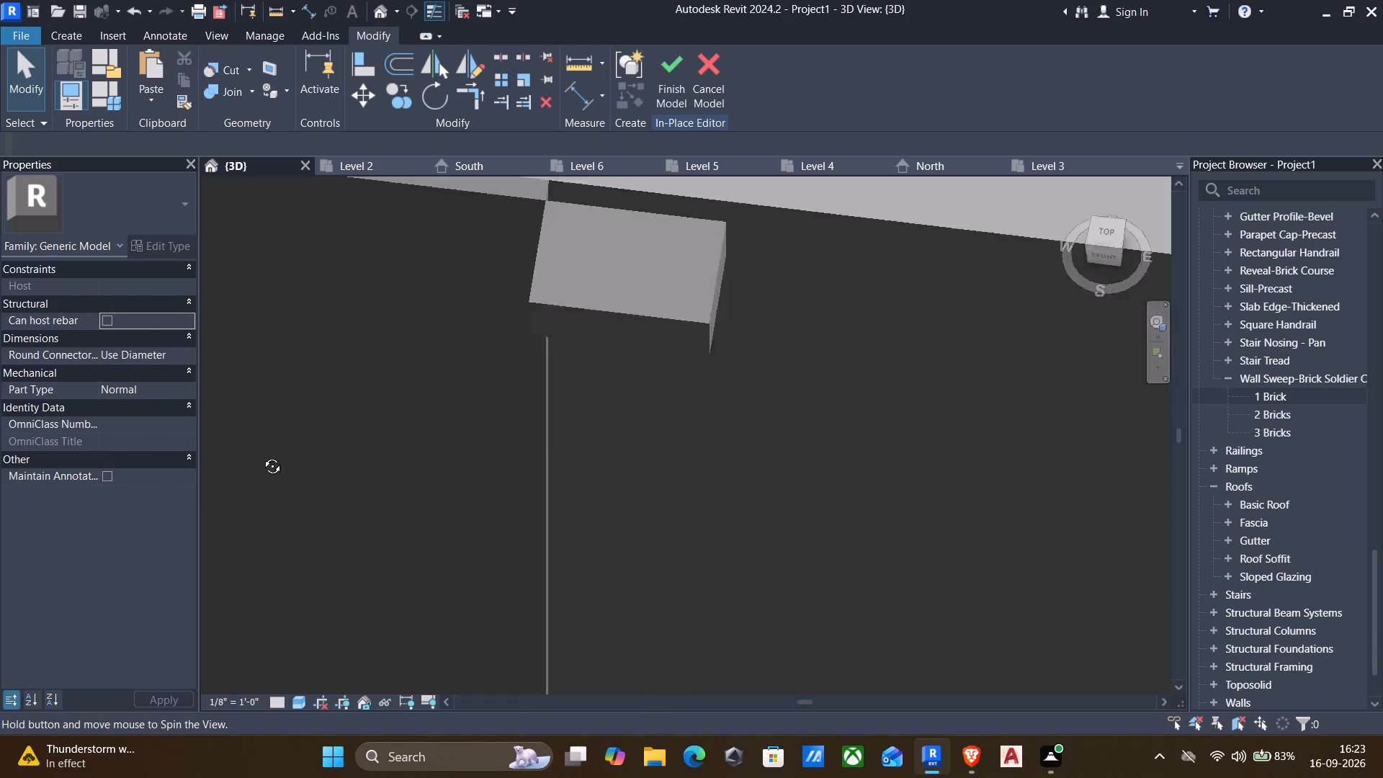
{"action": "middle_click_drag", "start_coordinate": [261, 455], "coordinate": [117, 296], "text": "shift"}
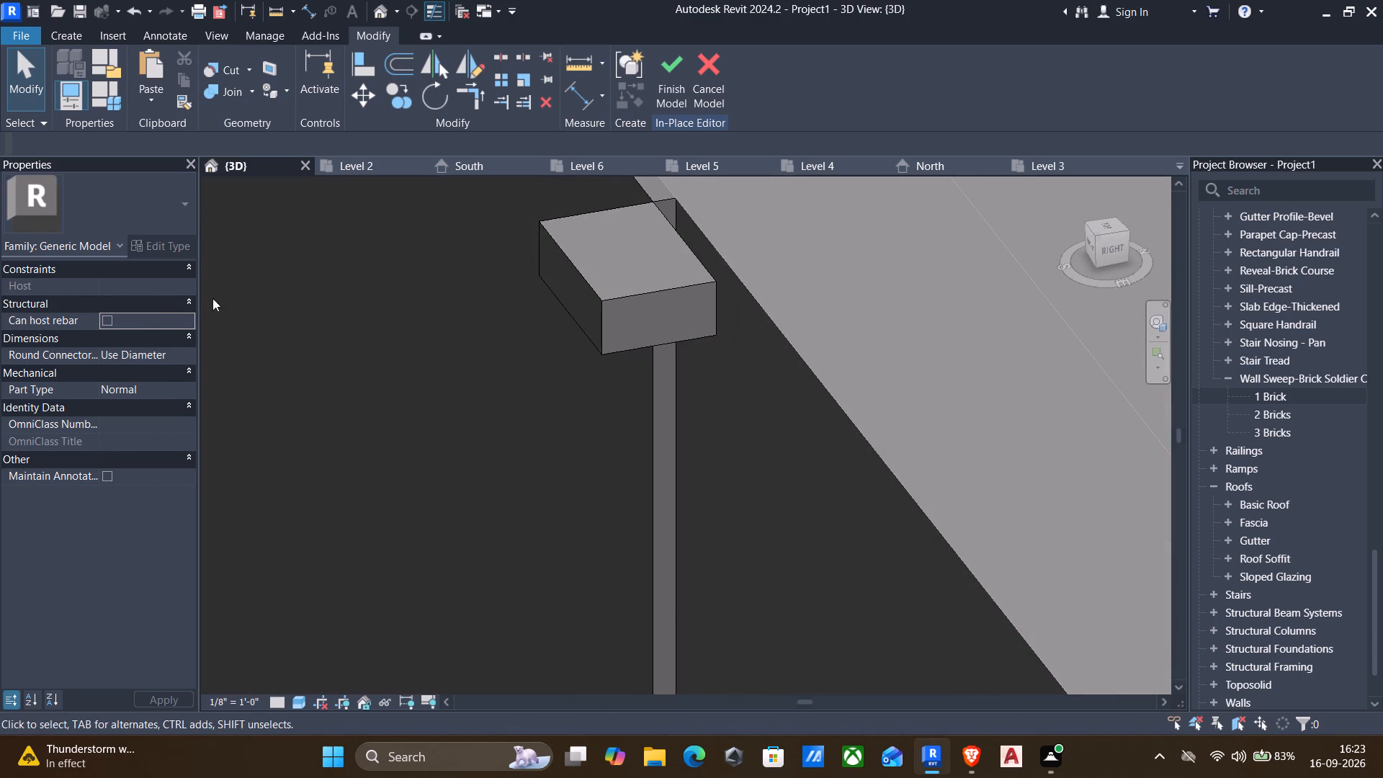
{"action": "scroll", "coordinate": [633, 422], "scroll_direction": "down", "scroll_amount": 1}
{"action": "middle_click_drag", "start_coordinate": [625, 424], "coordinate": [547, 374], "text": "shift"}
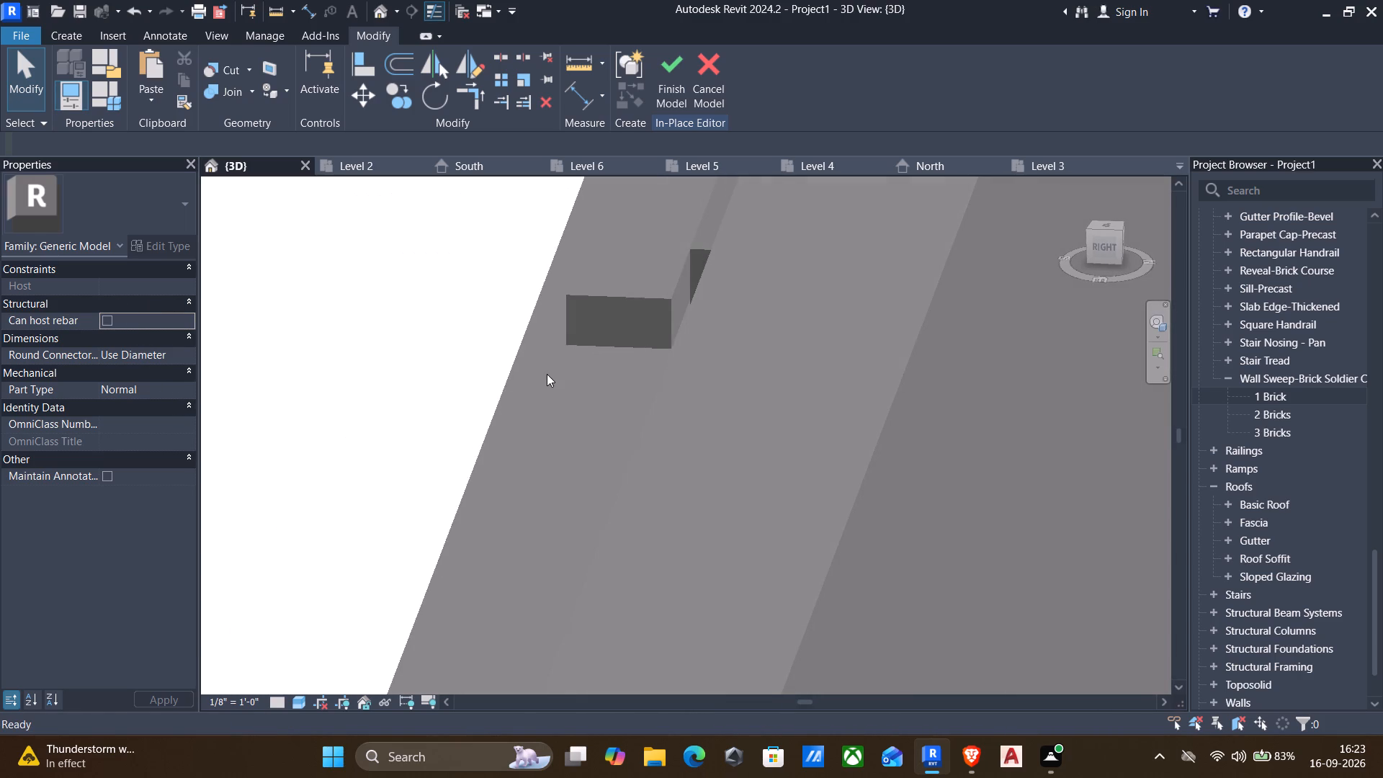
{"action": "key", "text": "a"}
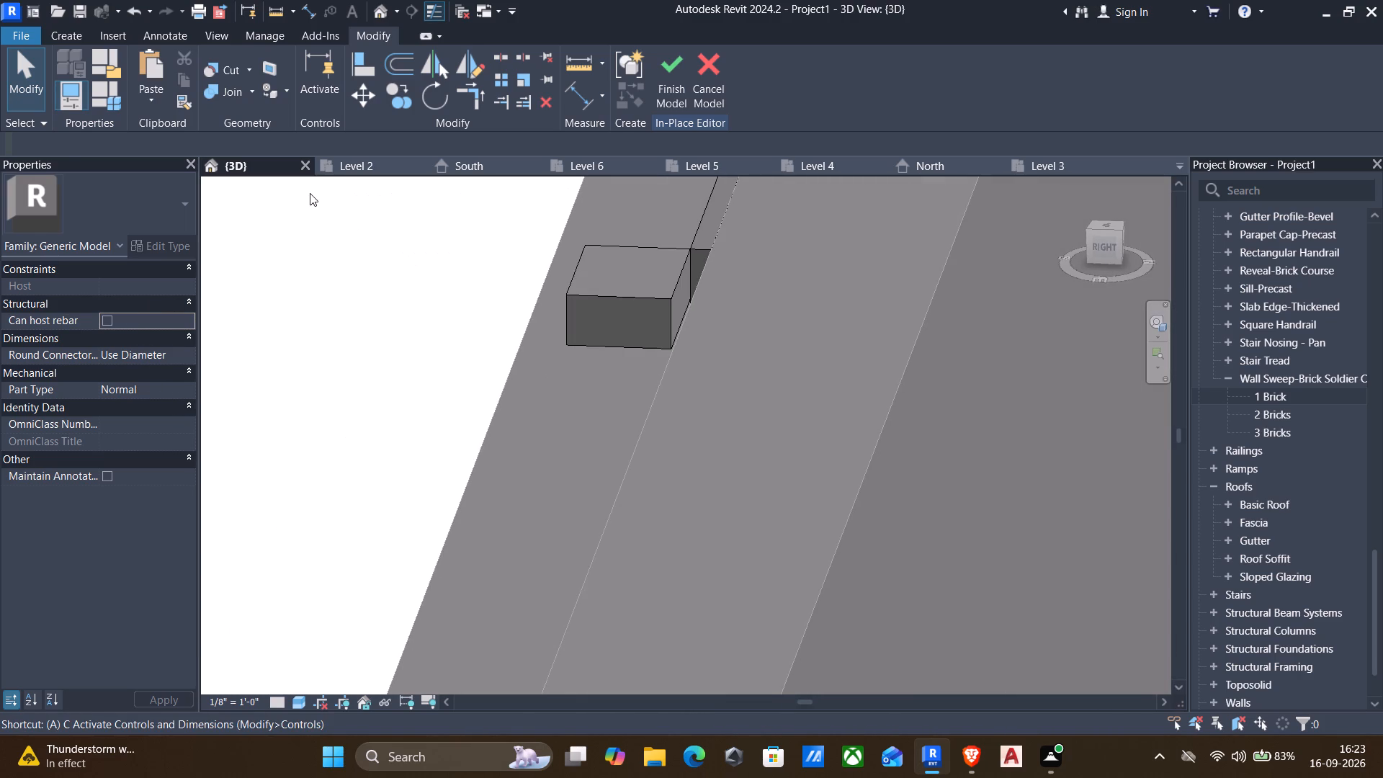
{"action": "key", "text": "l"}
{"action": "middle_click_drag", "start_coordinate": [560, 392], "coordinate": [697, 393], "text": "shift"}
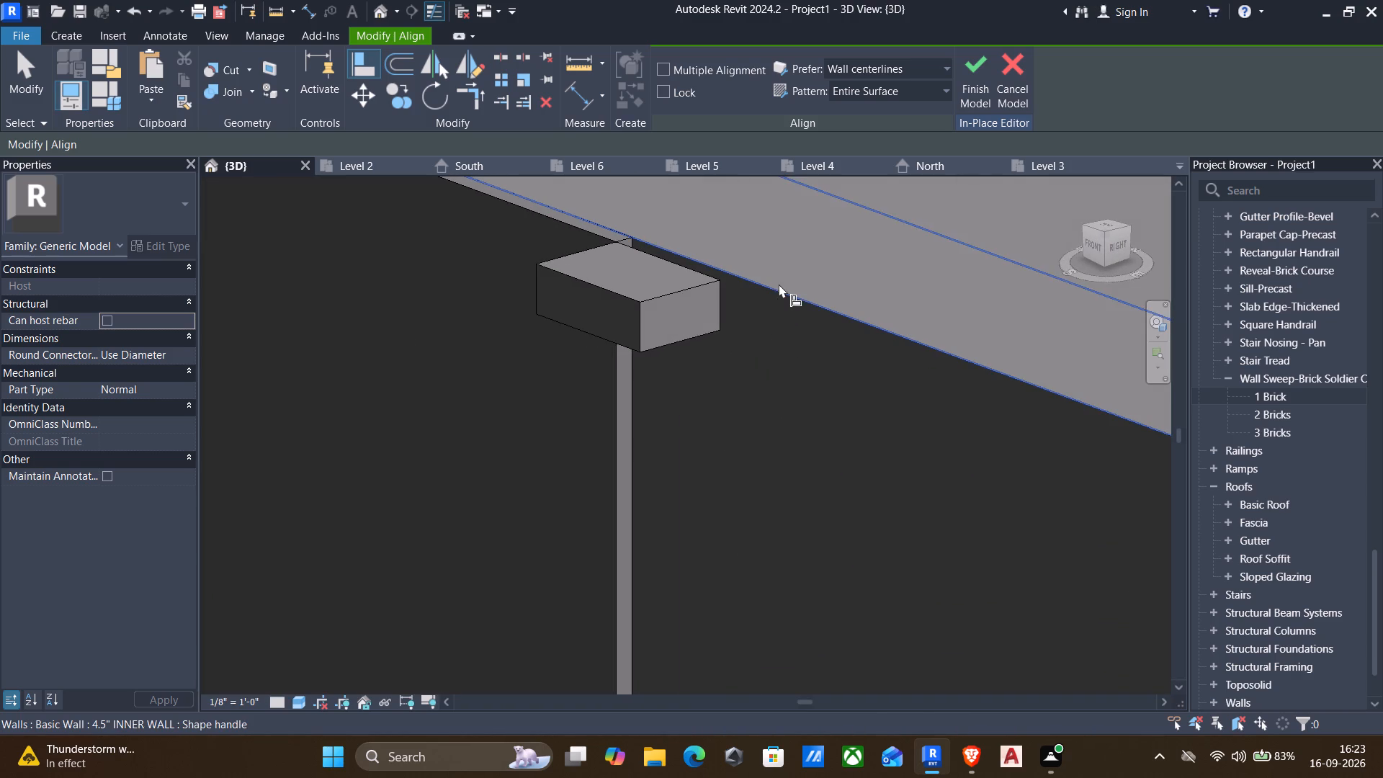
{"action": "left_click", "coordinate": [782, 299]}
{"action": "middle_click_drag", "start_coordinate": [730, 316], "coordinate": [542, 351], "text": "shift"}
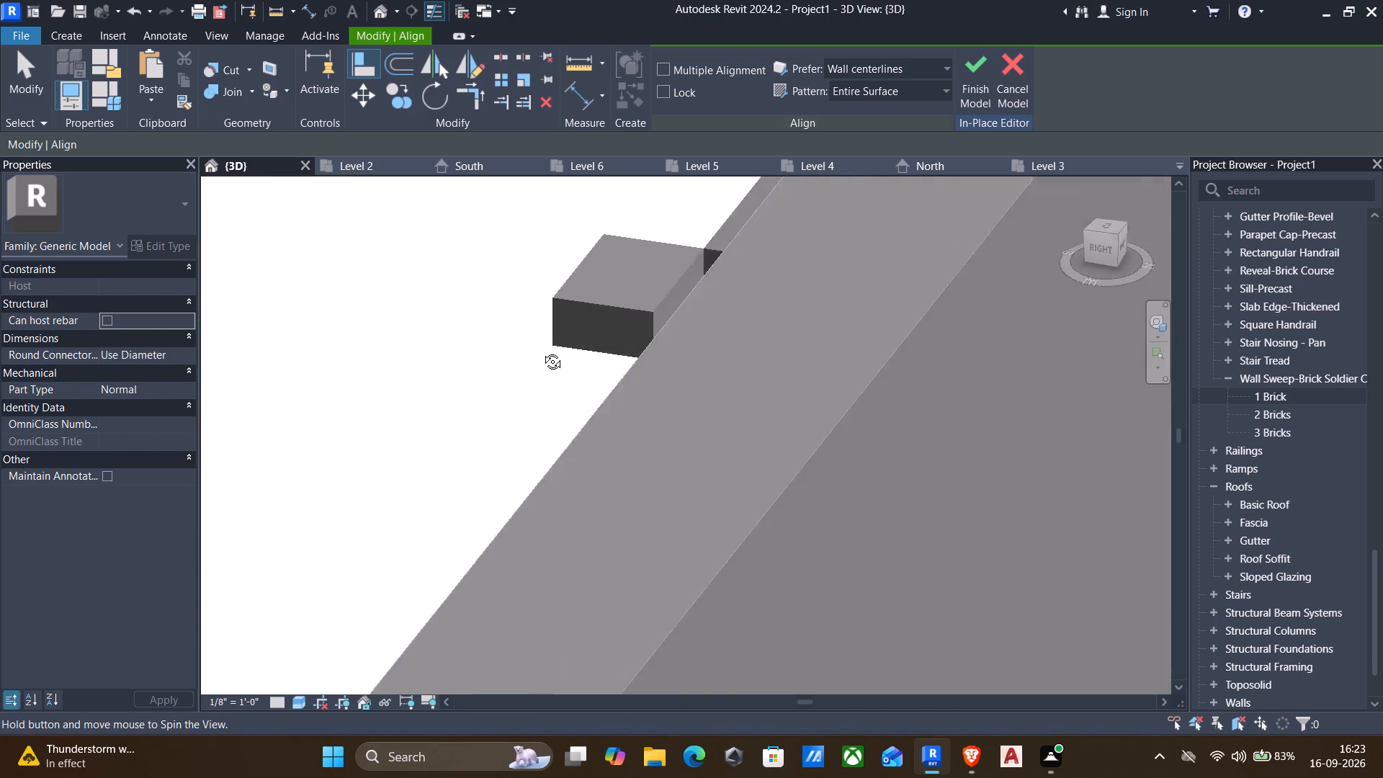
{"action": "middle_click_drag", "start_coordinate": [542, 351], "coordinate": [515, 407], "text": "shift"}
{"action": "left_click", "coordinate": [635, 320]}
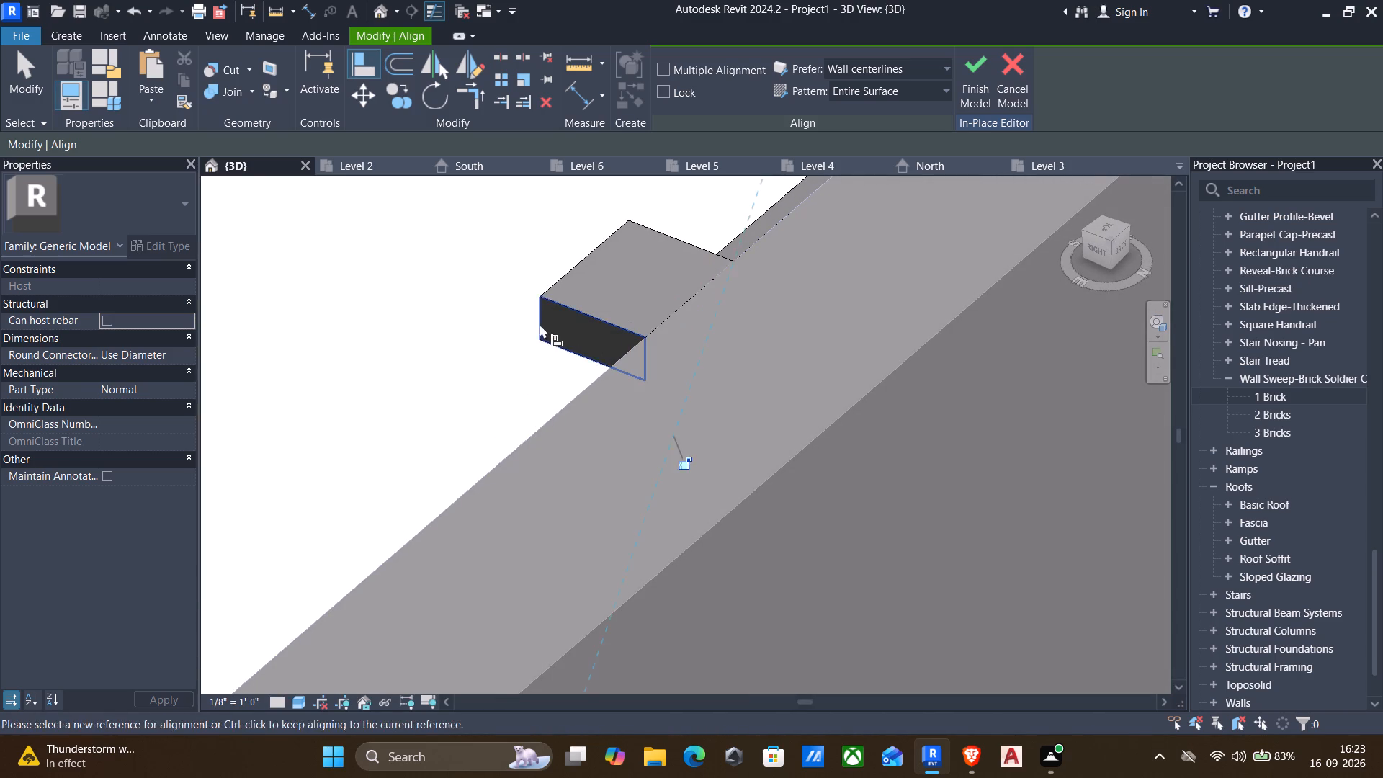
Align the small block's end face with the corner column's side face, stretching it into a strip along the parapet's top edge.
{"action": "scroll", "coordinate": [536, 323], "scroll_direction": "down", "scroll_amount": 1}
{"action": "middle_click_drag", "start_coordinate": [523, 332], "coordinate": [905, 268], "text": "shift"}
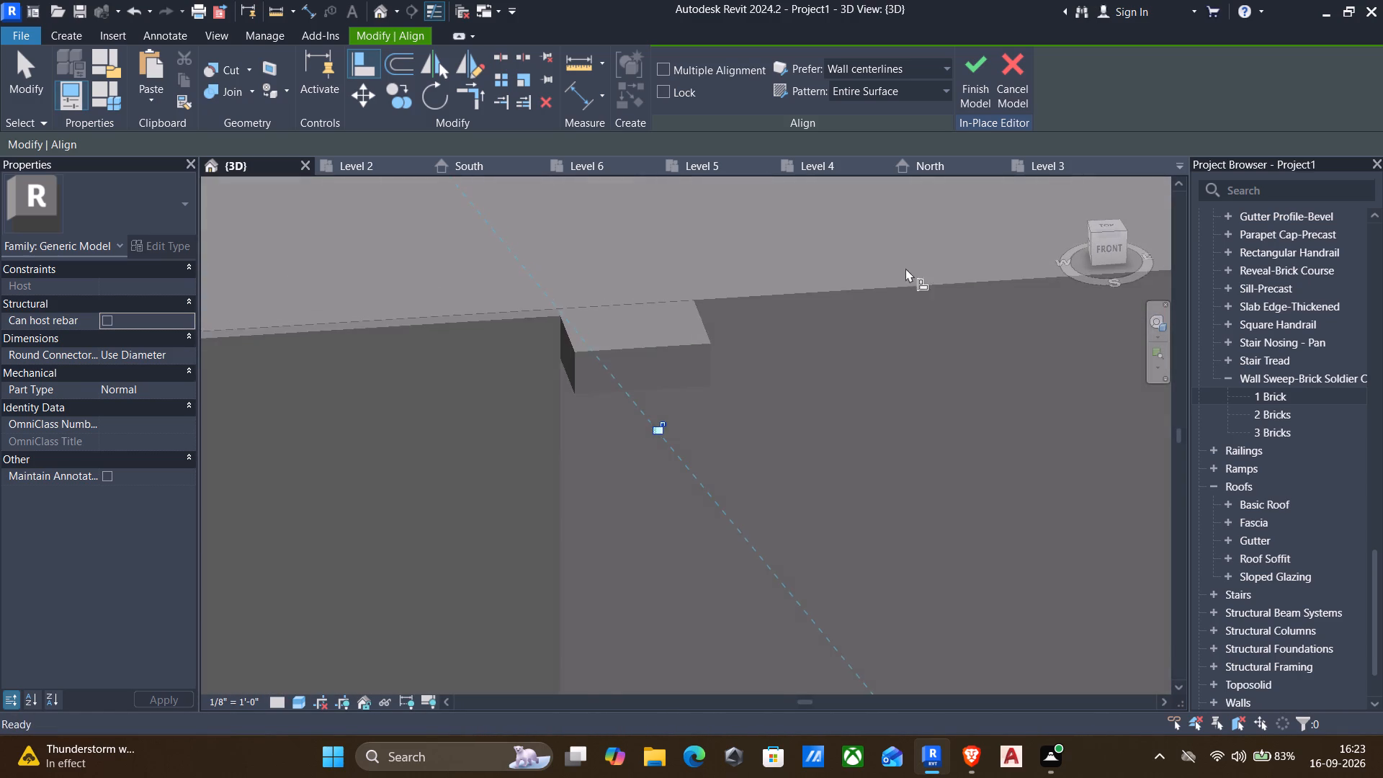
{"action": "scroll", "coordinate": [778, 375], "scroll_direction": "down", "scroll_amount": 2}
{"action": "middle_click_drag", "start_coordinate": [745, 409], "coordinate": [499, 315], "text": "shift"}
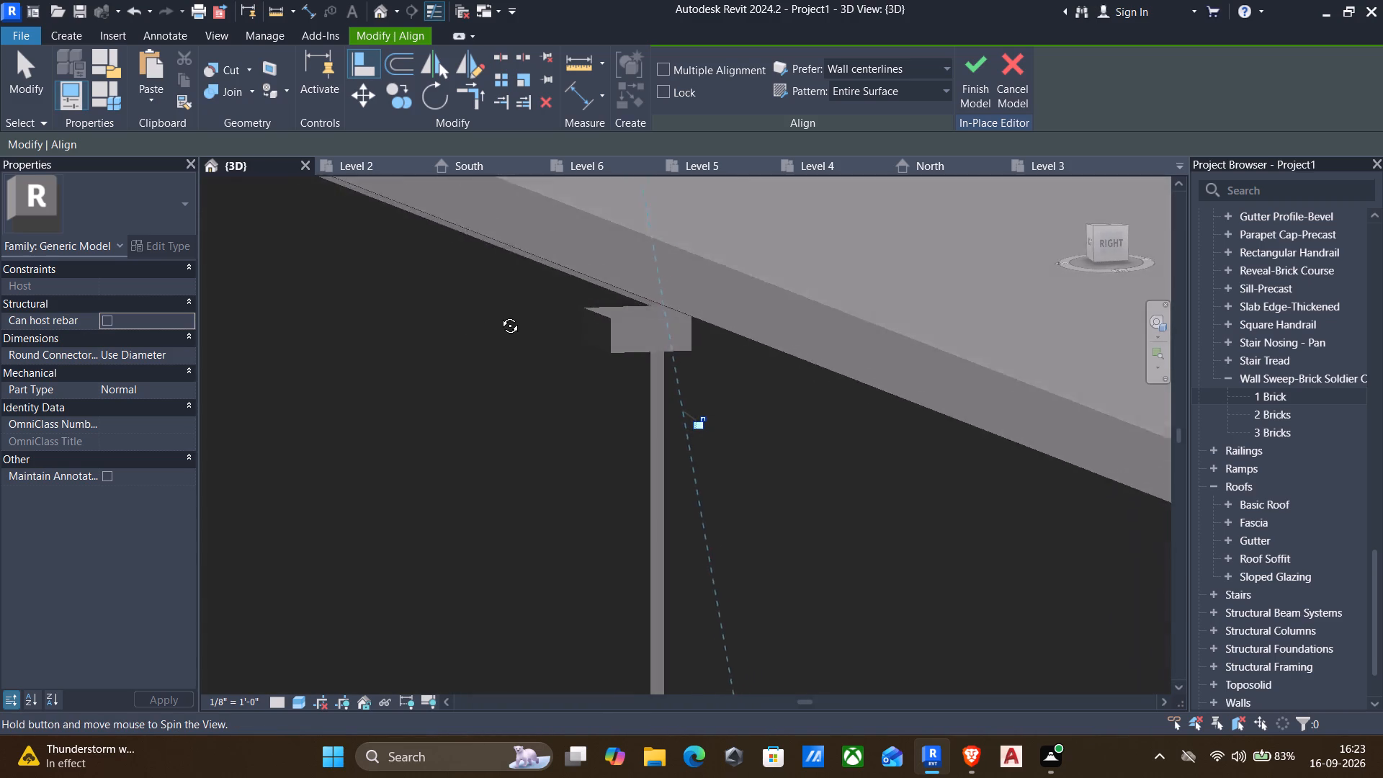
{"action": "middle_click_drag", "start_coordinate": [499, 315], "coordinate": [473, 315], "text": "shift"}
{"action": "scroll", "coordinate": [473, 314], "scroll_direction": "down", "scroll_amount": 3}
{"action": "scroll", "coordinate": [503, 421], "scroll_direction": "down", "scroll_amount": 2}
{"action": "middle_click_drag", "start_coordinate": [507, 422], "coordinate": [576, 341]}
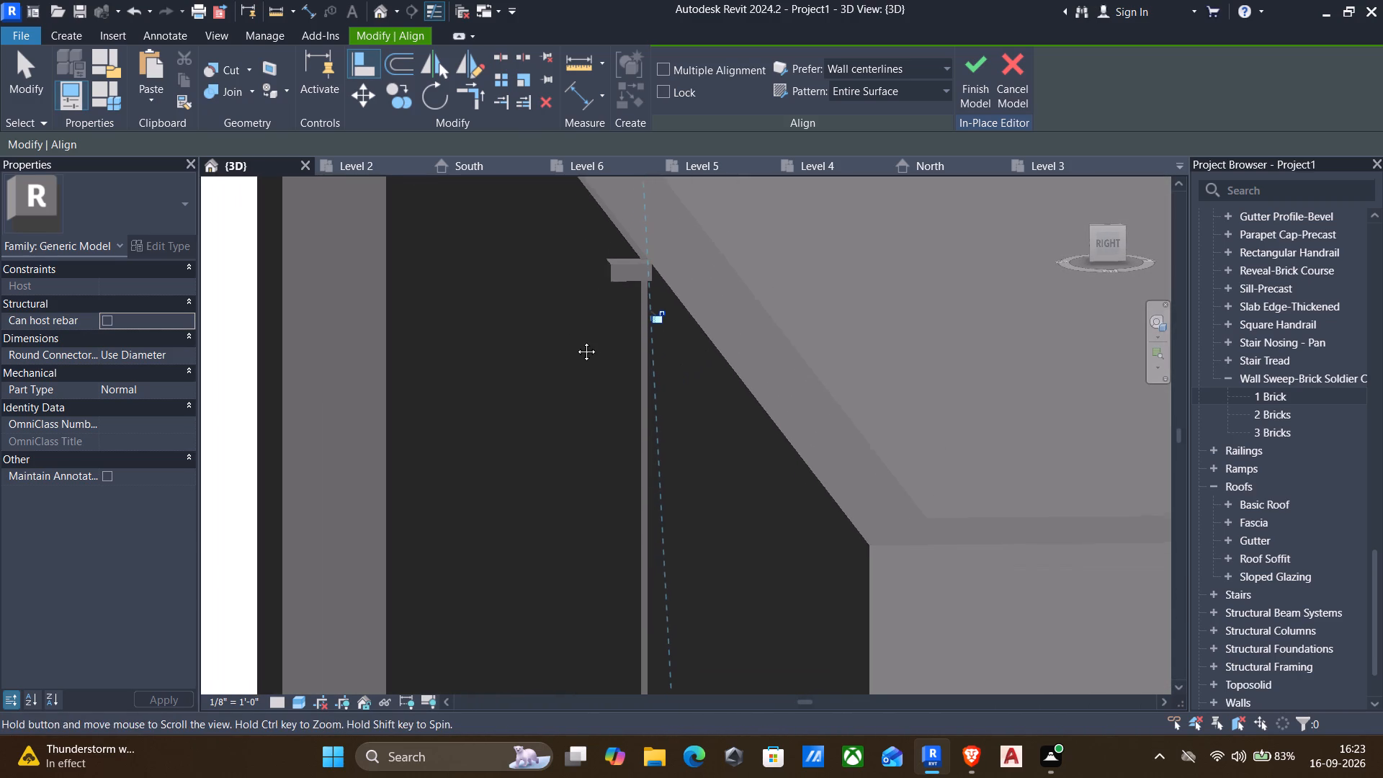
{"action": "middle_click_drag", "start_coordinate": [576, 341], "coordinate": [578, 338]}
{"action": "key", "text": "Escape"}
{"action": "middle_click_drag", "start_coordinate": [489, 331], "coordinate": [491, 336]}
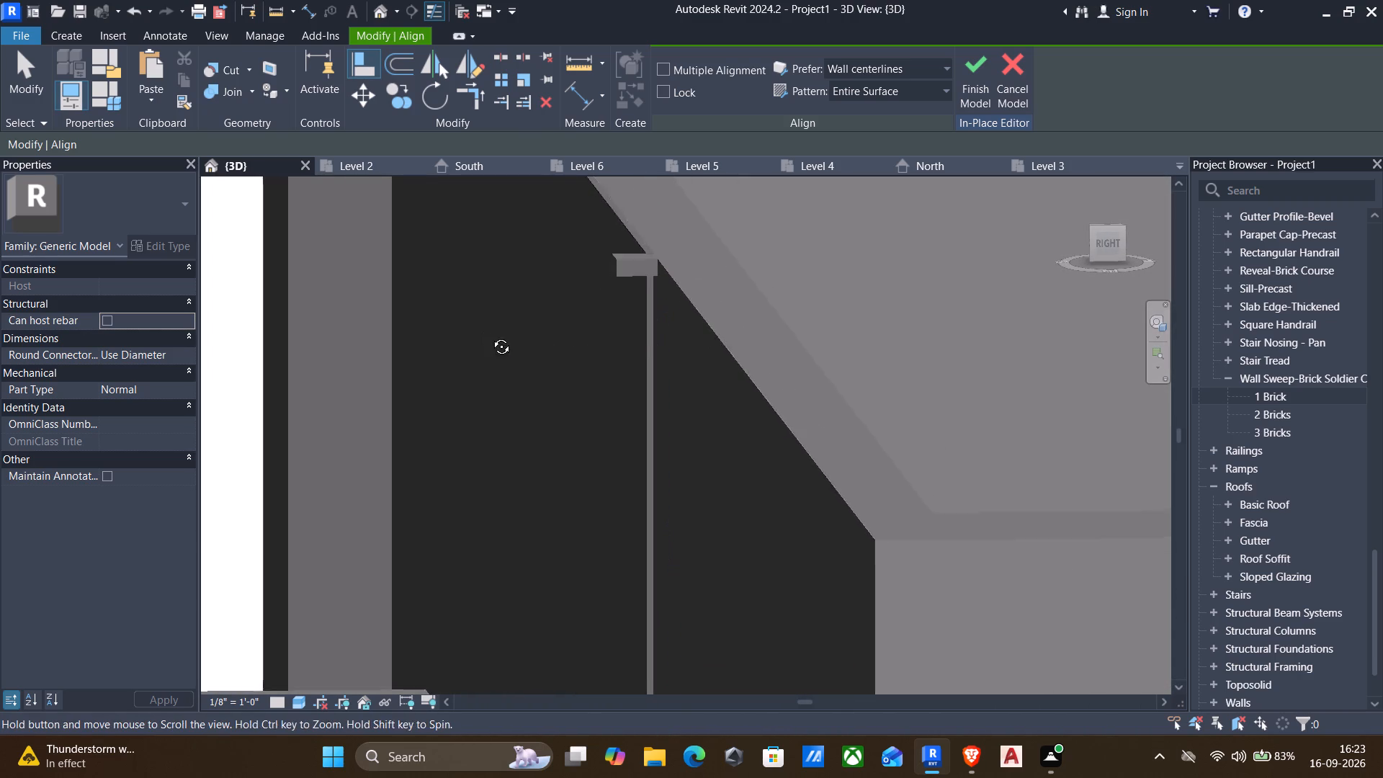
{"action": "middle_click_drag", "start_coordinate": [491, 336], "coordinate": [625, 354]}
{"action": "scroll", "coordinate": [625, 354], "scroll_direction": "down", "scroll_amount": 3}
{"action": "middle_click_drag", "start_coordinate": [511, 339], "coordinate": [676, 376]}
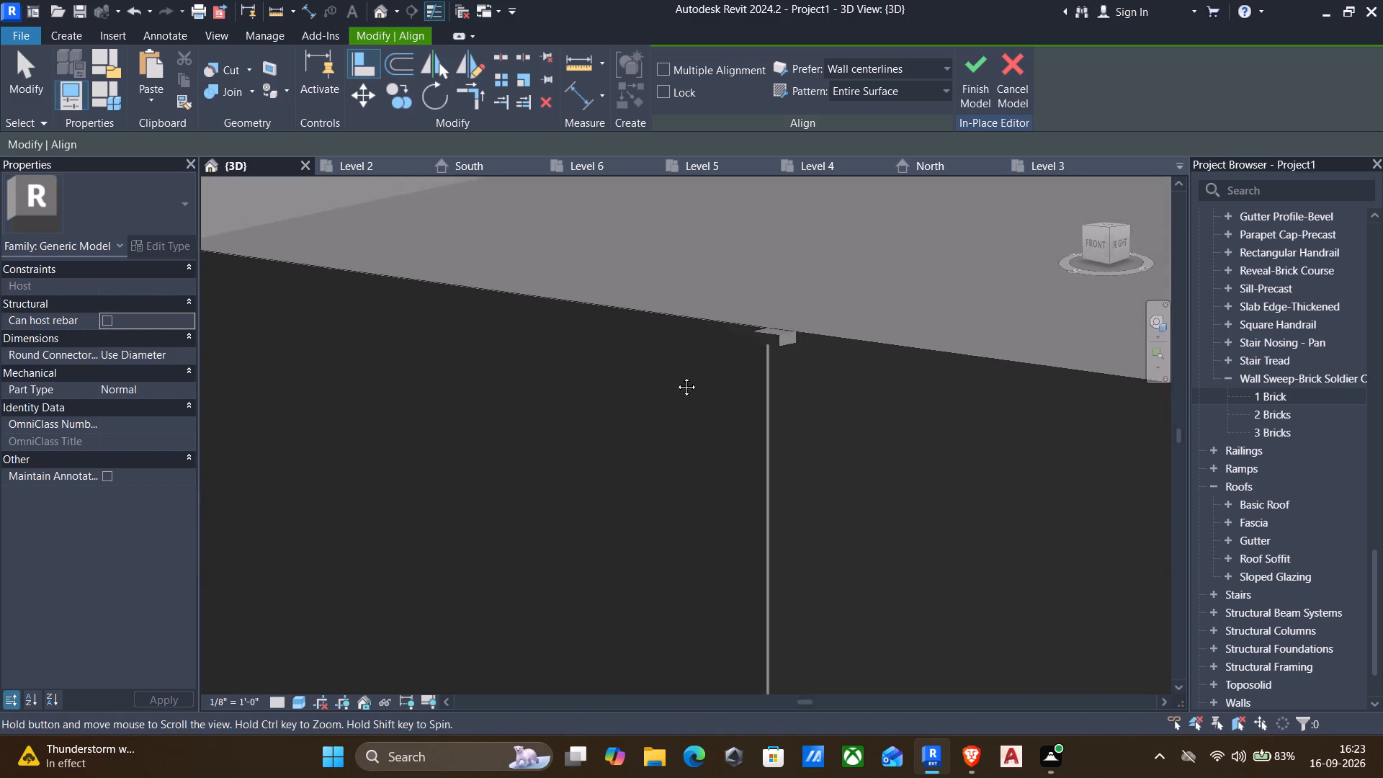
{"action": "middle_click_drag", "start_coordinate": [676, 376], "coordinate": [1068, 461]}
{"action": "scroll", "coordinate": [895, 444], "scroll_direction": "down", "scroll_amount": 2}
{"action": "middle_click_drag", "start_coordinate": [365, 432], "coordinate": [532, 338]}
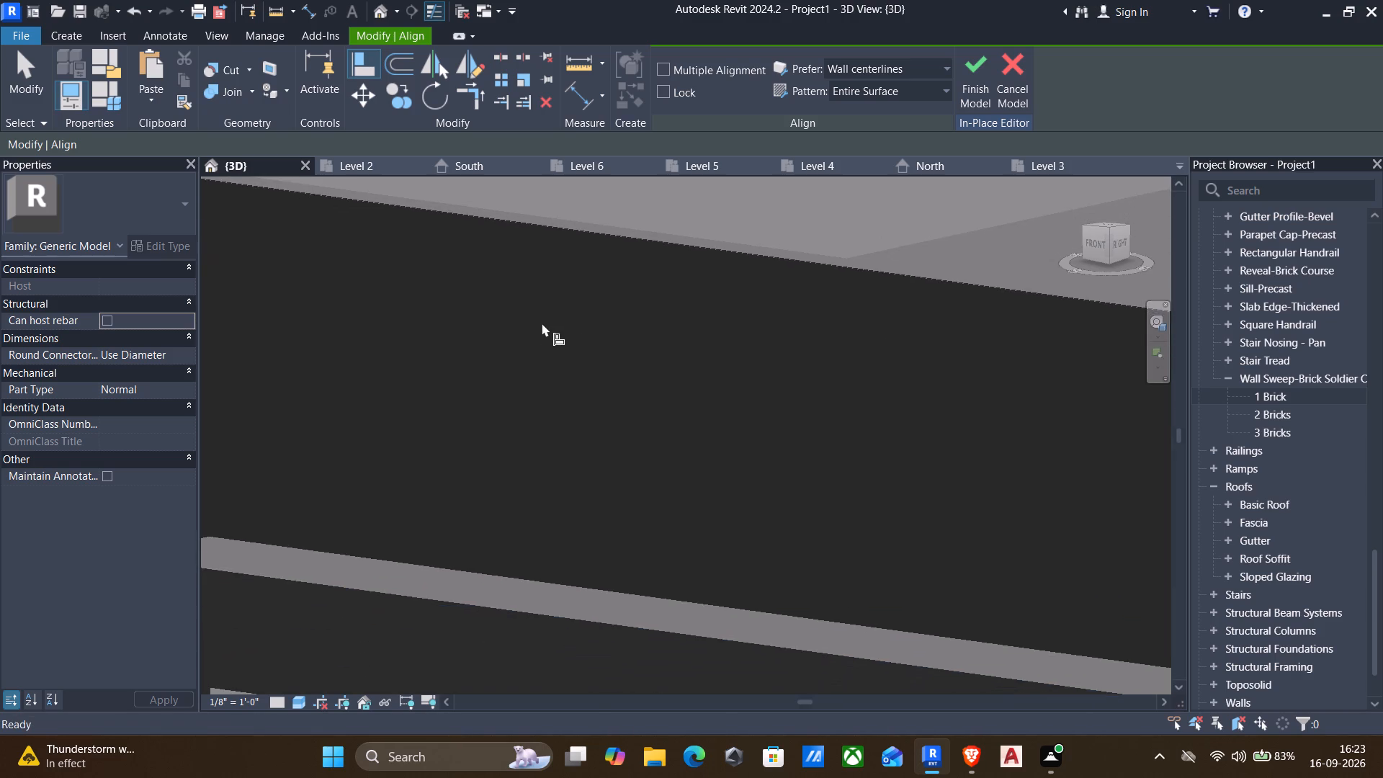
{"action": "scroll", "coordinate": [542, 323], "scroll_direction": "down", "scroll_amount": 4}
{"action": "middle_click_drag", "start_coordinate": [525, 328], "coordinate": [491, 339], "text": "shift"}
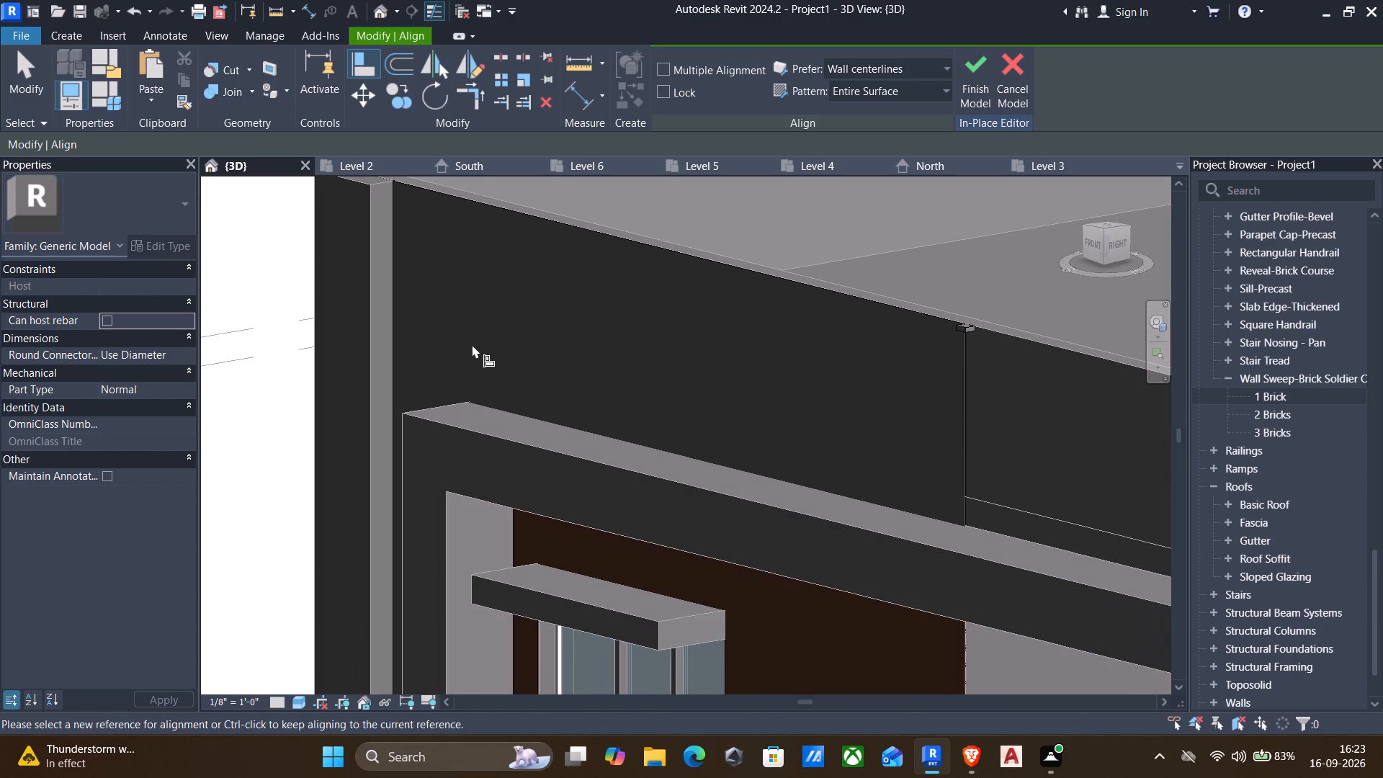
{"action": "type", "text": "al"}
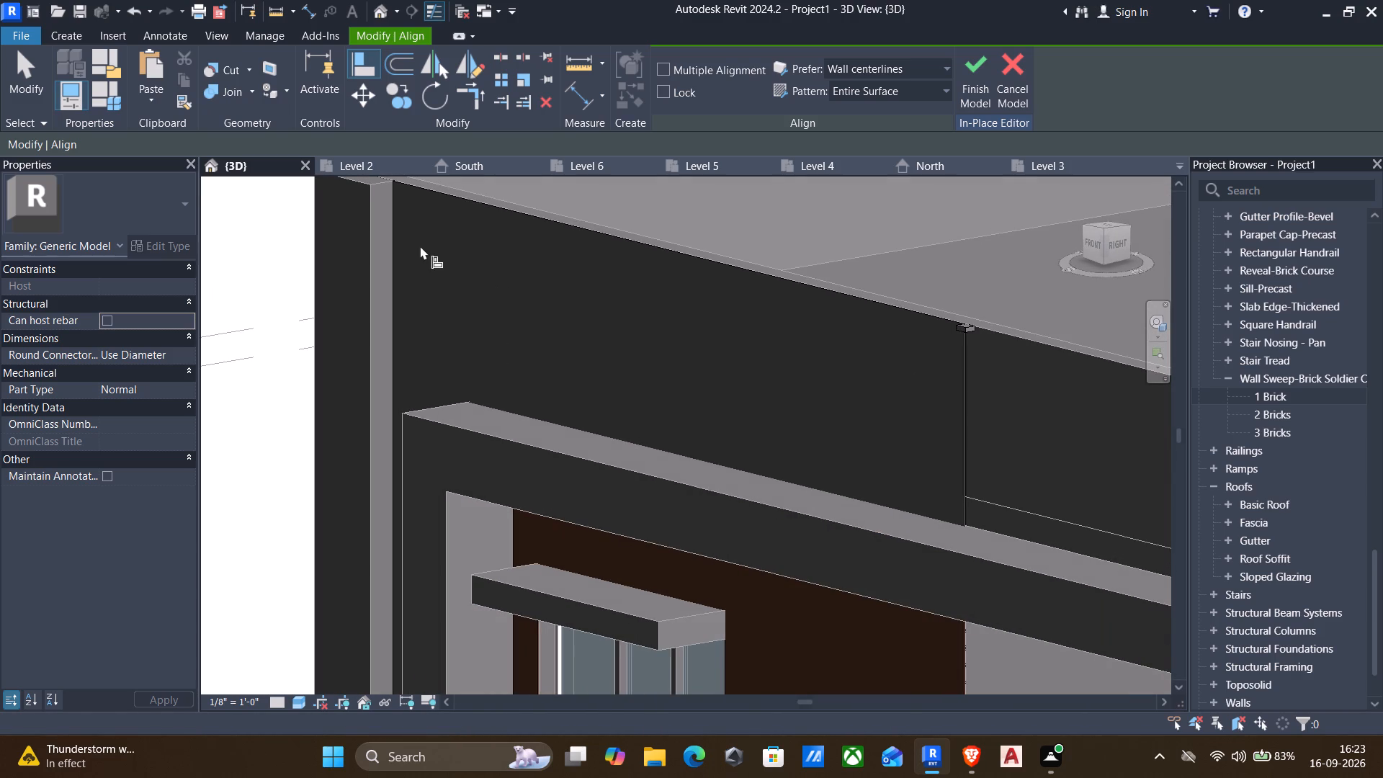
{"action": "left_click", "coordinate": [377, 215]}
{"action": "scroll", "coordinate": [460, 282], "scroll_direction": "down", "scroll_amount": 1}
{"action": "middle_click_drag", "start_coordinate": [475, 283], "coordinate": [787, 365], "text": "shift"}
{"action": "scroll", "coordinate": [867, 332], "scroll_direction": "up", "scroll_amount": 8}
{"action": "scroll", "coordinate": [925, 321], "scroll_direction": "up", "scroll_amount": 1}
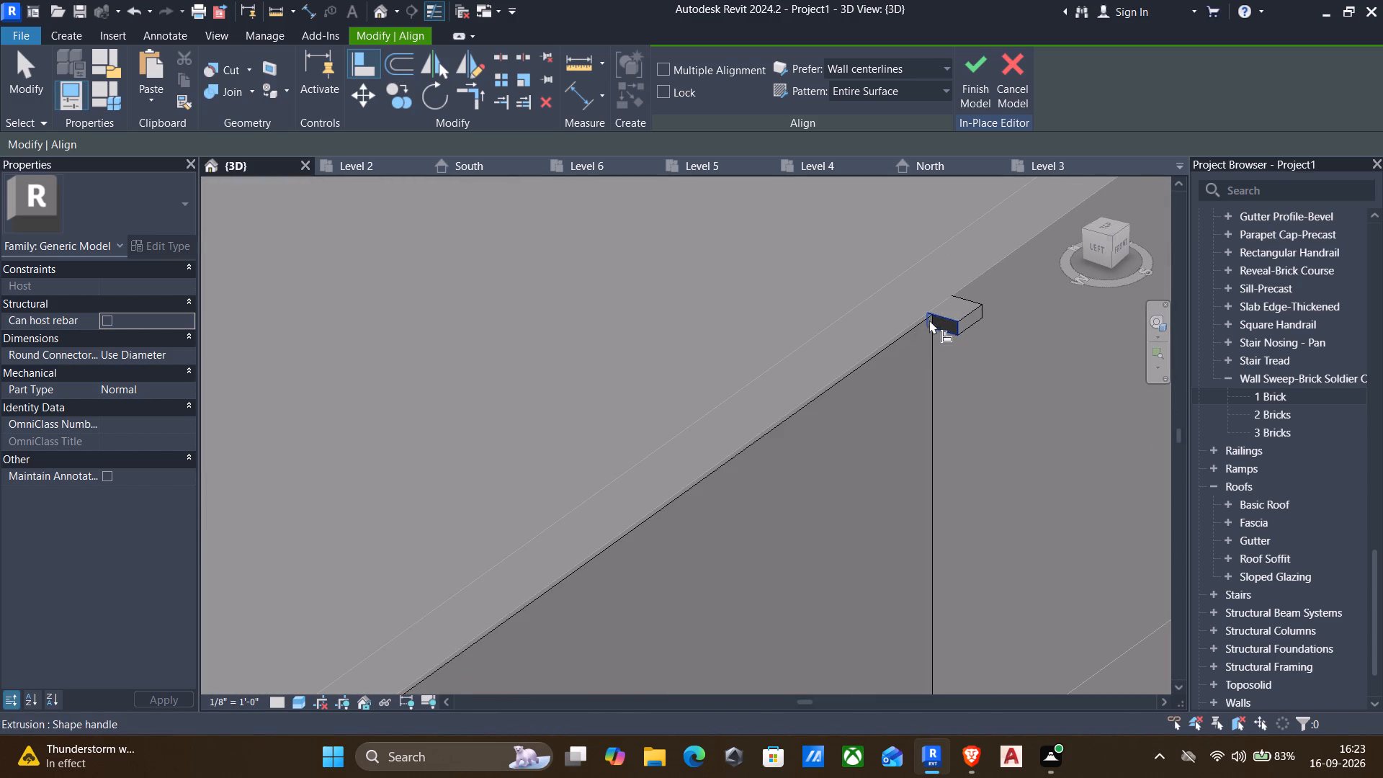
{"action": "left_click", "coordinate": [938, 321]}
Examine the strip along the parapet's top edge at both ends, including its junction with the corner column.
{"action": "scroll", "coordinate": [922, 356], "scroll_direction": "down", "scroll_amount": 2}
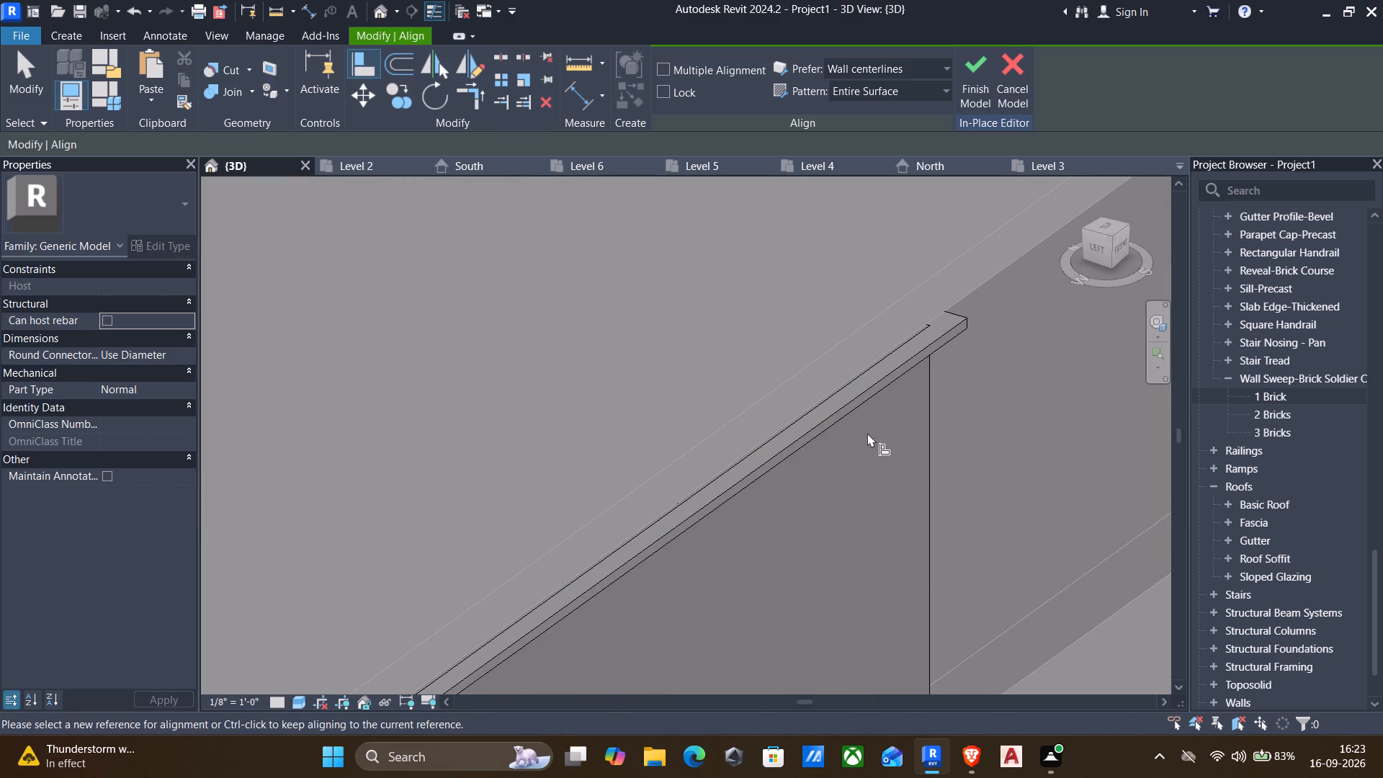
{"action": "middle_click_drag", "start_coordinate": [867, 433], "coordinate": [922, 470], "text": "shift"}
{"action": "scroll", "coordinate": [510, 370], "scroll_direction": "down", "scroll_amount": 3}
{"action": "middle_click_drag", "start_coordinate": [407, 340], "coordinate": [426, 356]}
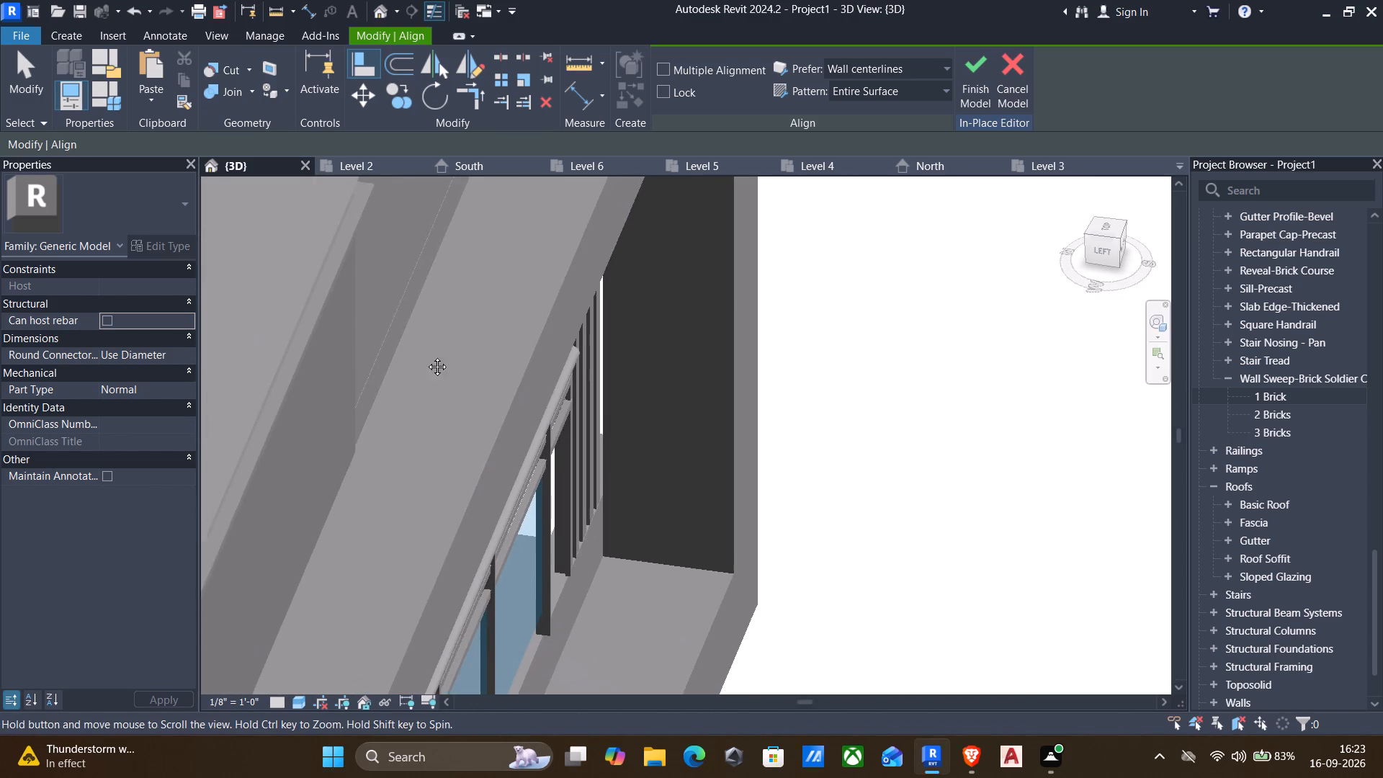
{"action": "middle_click_drag", "start_coordinate": [426, 356], "coordinate": [568, 463]}
{"action": "scroll", "coordinate": [469, 390], "scroll_direction": "up", "scroll_amount": 1}
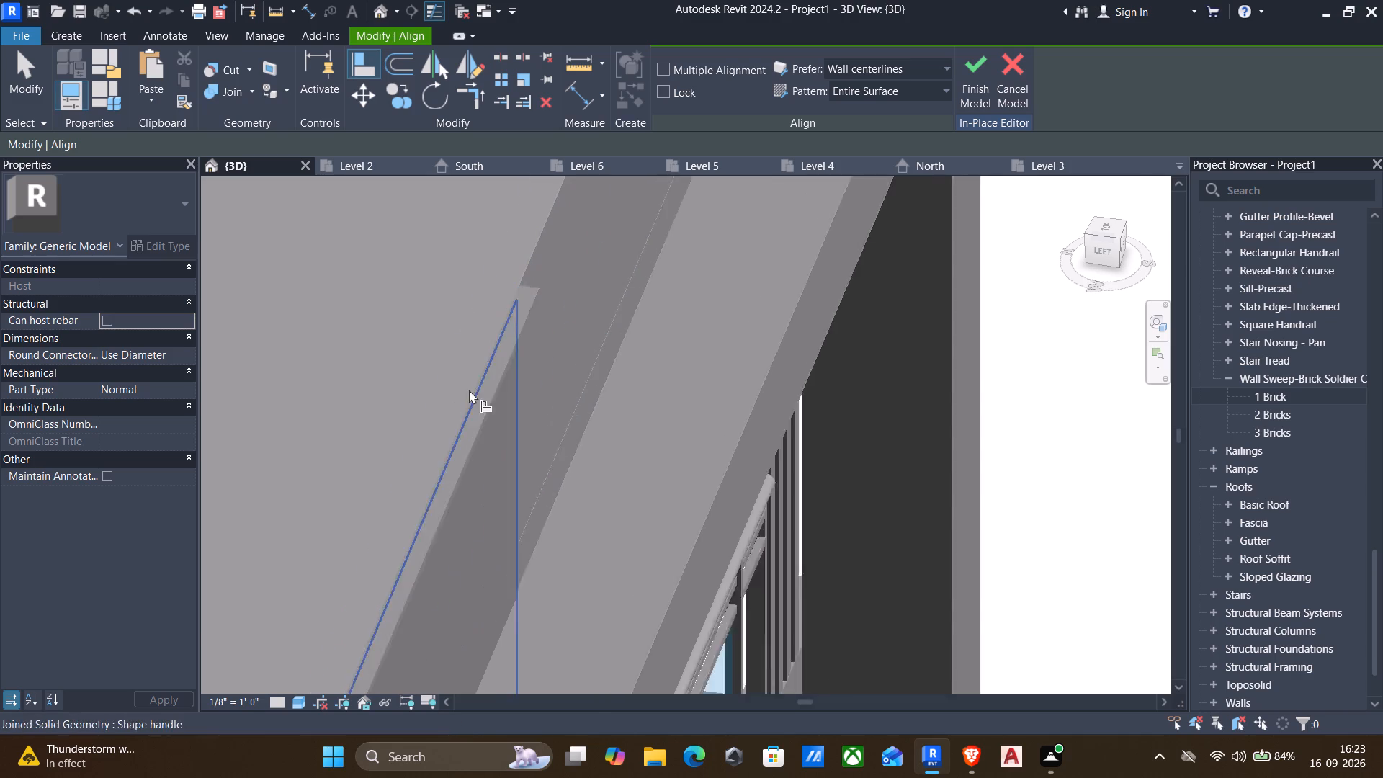
{"action": "scroll", "coordinate": [469, 390], "scroll_direction": "up", "scroll_amount": 8}
{"action": "middle_click_drag", "start_coordinate": [493, 398], "coordinate": [448, 406], "text": "shift"}
{"action": "scroll", "coordinate": [448, 406], "scroll_direction": "down", "scroll_amount": 7}
{"action": "scroll", "coordinate": [893, 491], "scroll_direction": "down", "scroll_amount": 2}
{"action": "middle_click_drag", "start_coordinate": [936, 486], "coordinate": [903, 490], "text": "shift"}
{"action": "scroll", "coordinate": [905, 489], "scroll_direction": "down", "scroll_amount": 3}
{"action": "middle_click_drag", "start_coordinate": [943, 518], "coordinate": [843, 360]}
{"action": "scroll", "coordinate": [836, 466], "scroll_direction": "down", "scroll_amount": 2}
{"action": "middle_click_drag", "start_coordinate": [831, 539], "coordinate": [614, 261], "text": "shift"}
{"action": "scroll", "coordinate": [625, 777], "scroll_direction": "down", "scroll_amount": 3}
{"action": "scroll", "coordinate": [762, 622], "scroll_direction": "down", "scroll_amount": 3}
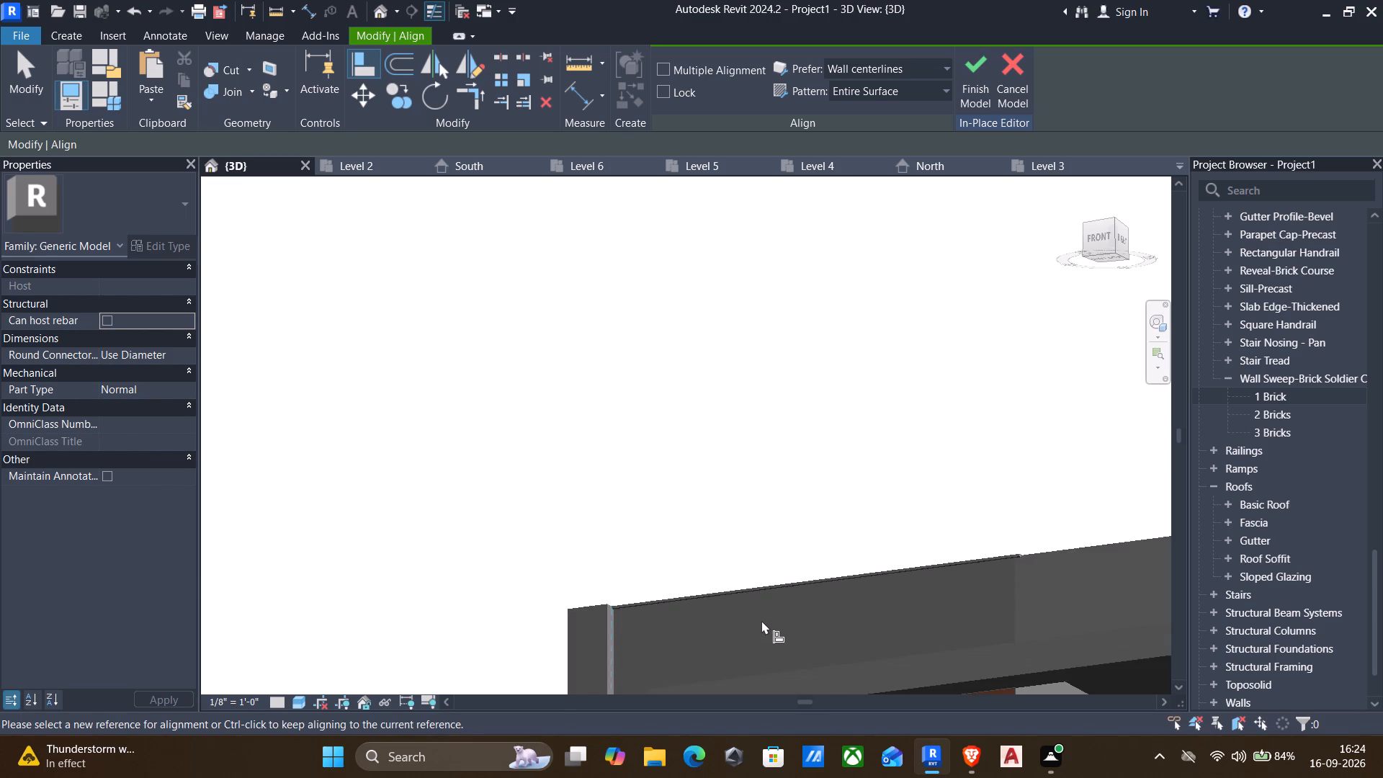
{"action": "middle_click_drag", "start_coordinate": [761, 622], "coordinate": [774, 499]}
{"action": "scroll", "coordinate": [643, 483], "scroll_direction": "up", "scroll_amount": 9}
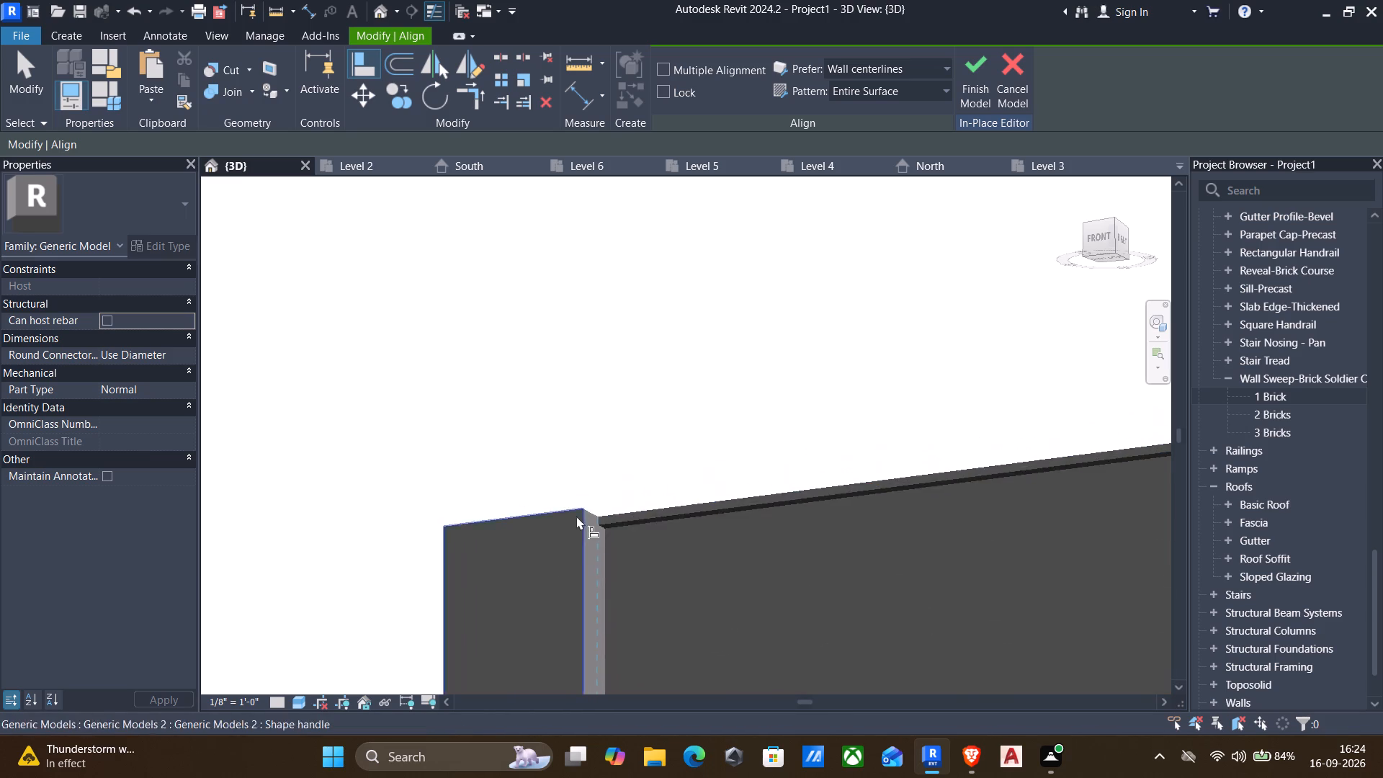
{"action": "scroll", "coordinate": [576, 519], "scroll_direction": "up", "scroll_amount": 4}
{"action": "scroll", "coordinate": [658, 528], "scroll_direction": "up", "scroll_amount": 9}
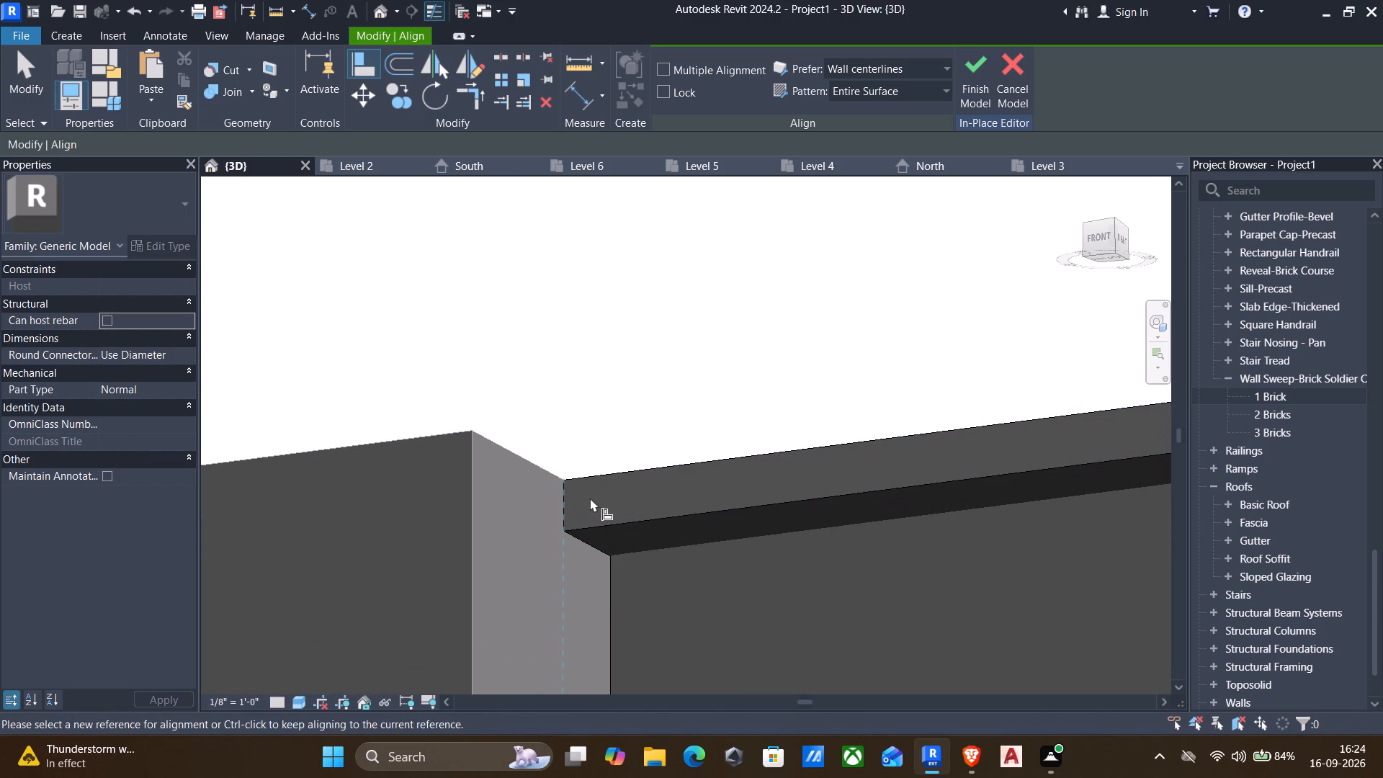
{"action": "key", "text": "Escape"}
{"action": "key", "text": "Escape"}
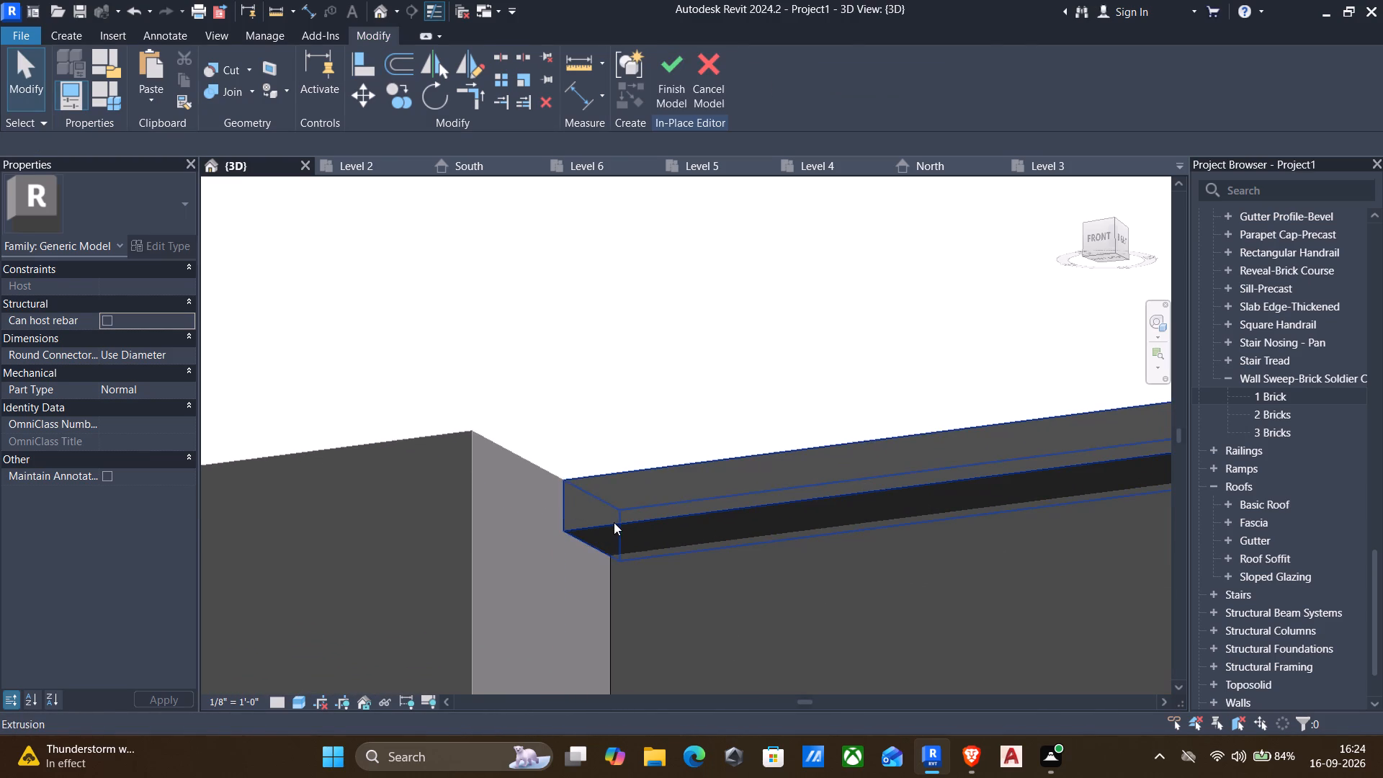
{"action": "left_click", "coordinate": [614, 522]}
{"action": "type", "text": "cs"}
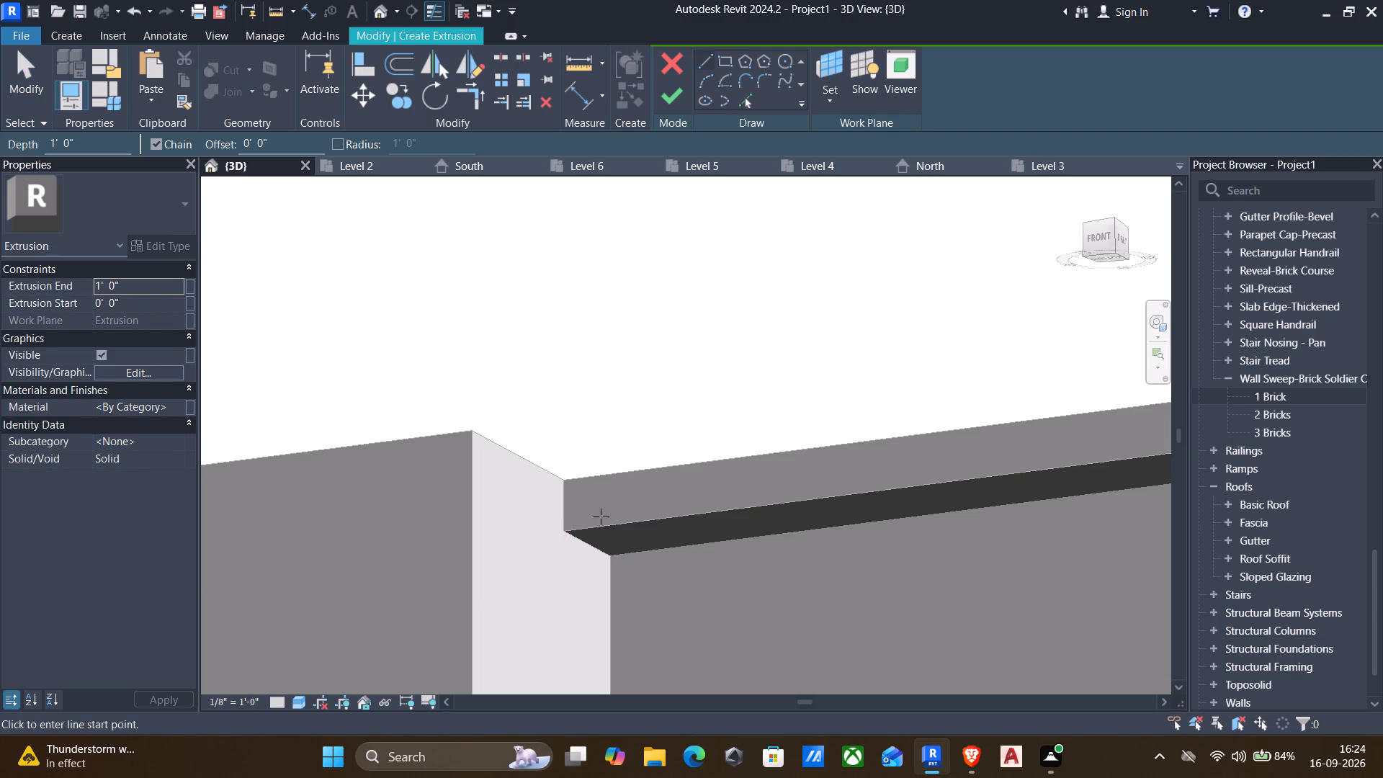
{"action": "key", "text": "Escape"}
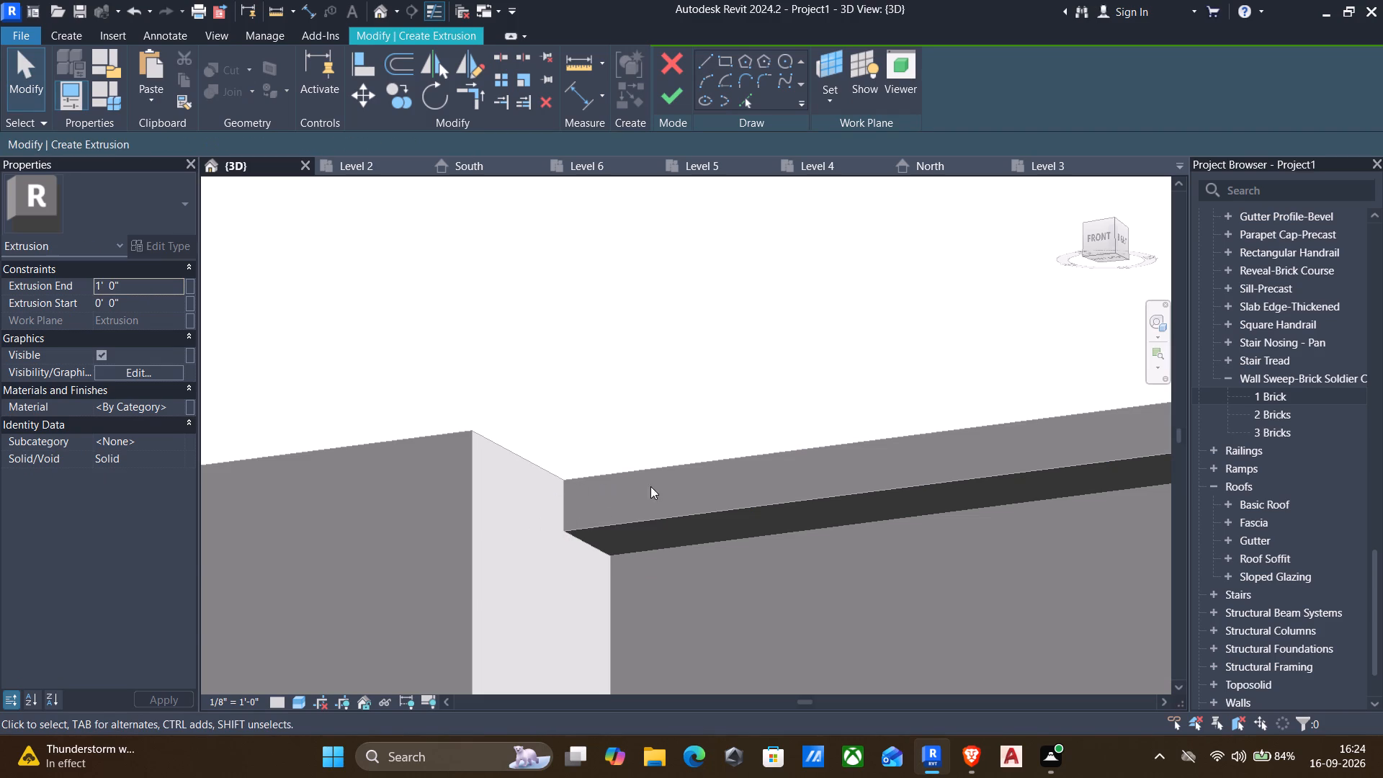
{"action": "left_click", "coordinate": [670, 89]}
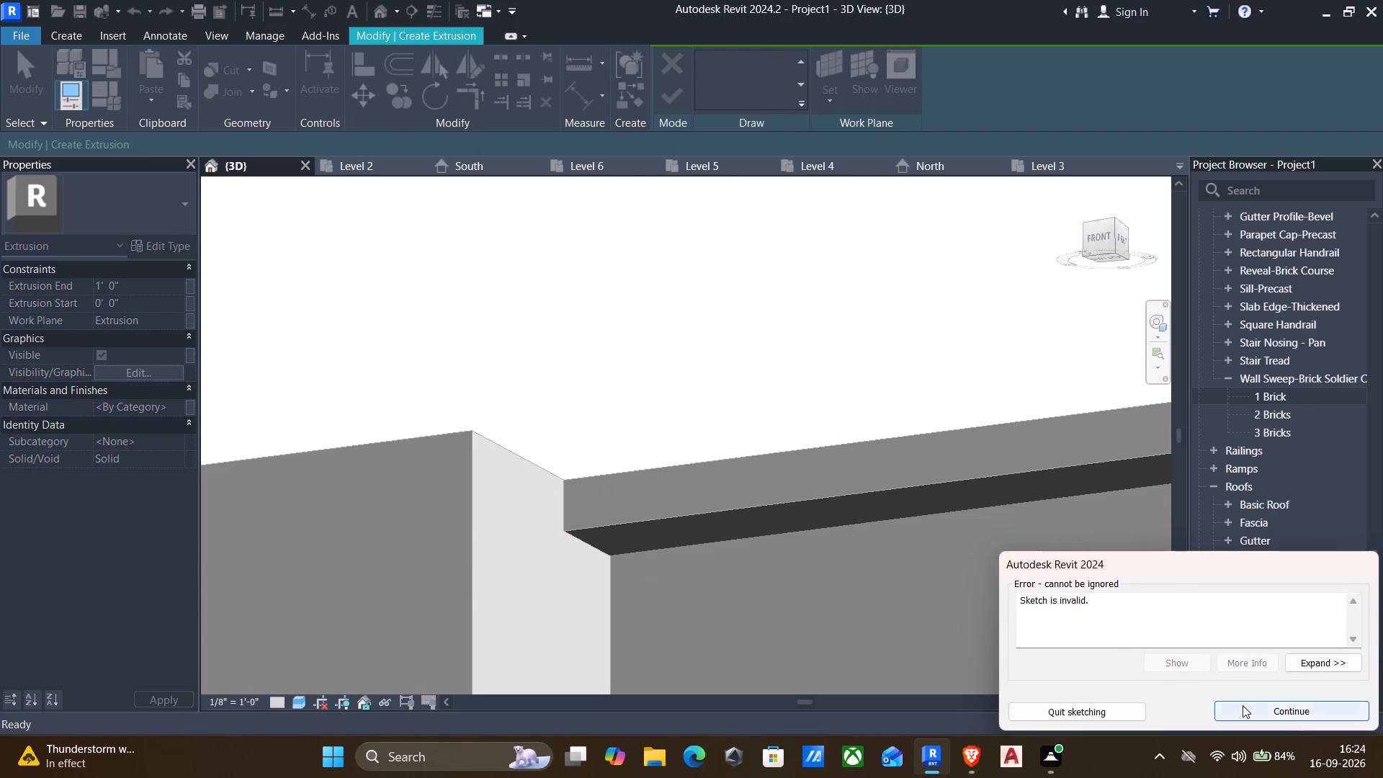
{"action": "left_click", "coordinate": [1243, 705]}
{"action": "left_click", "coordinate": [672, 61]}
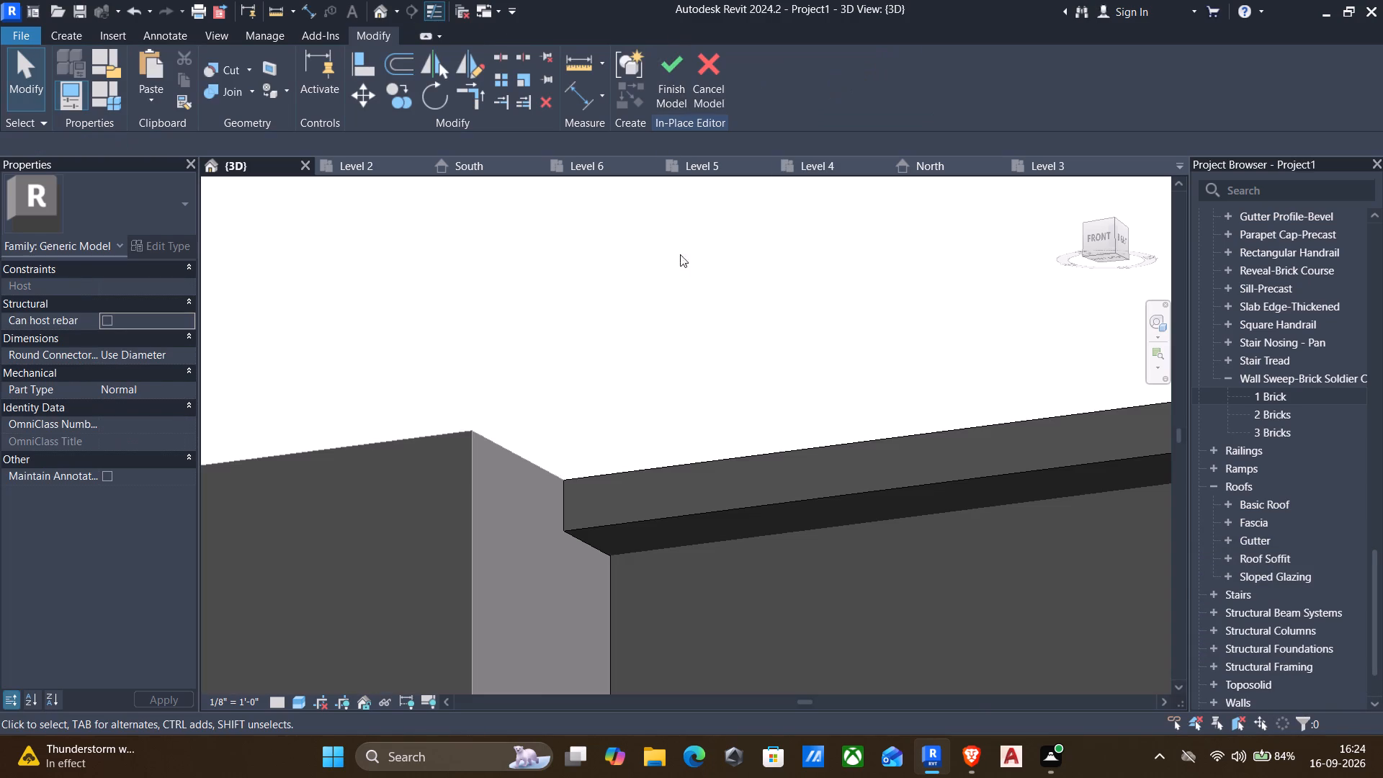
Finish the in-place edit of the front facade's generic model.
{"action": "scroll", "coordinate": [759, 388], "scroll_direction": "down", "scroll_amount": 2}
{"action": "left_click", "coordinate": [661, 68]}
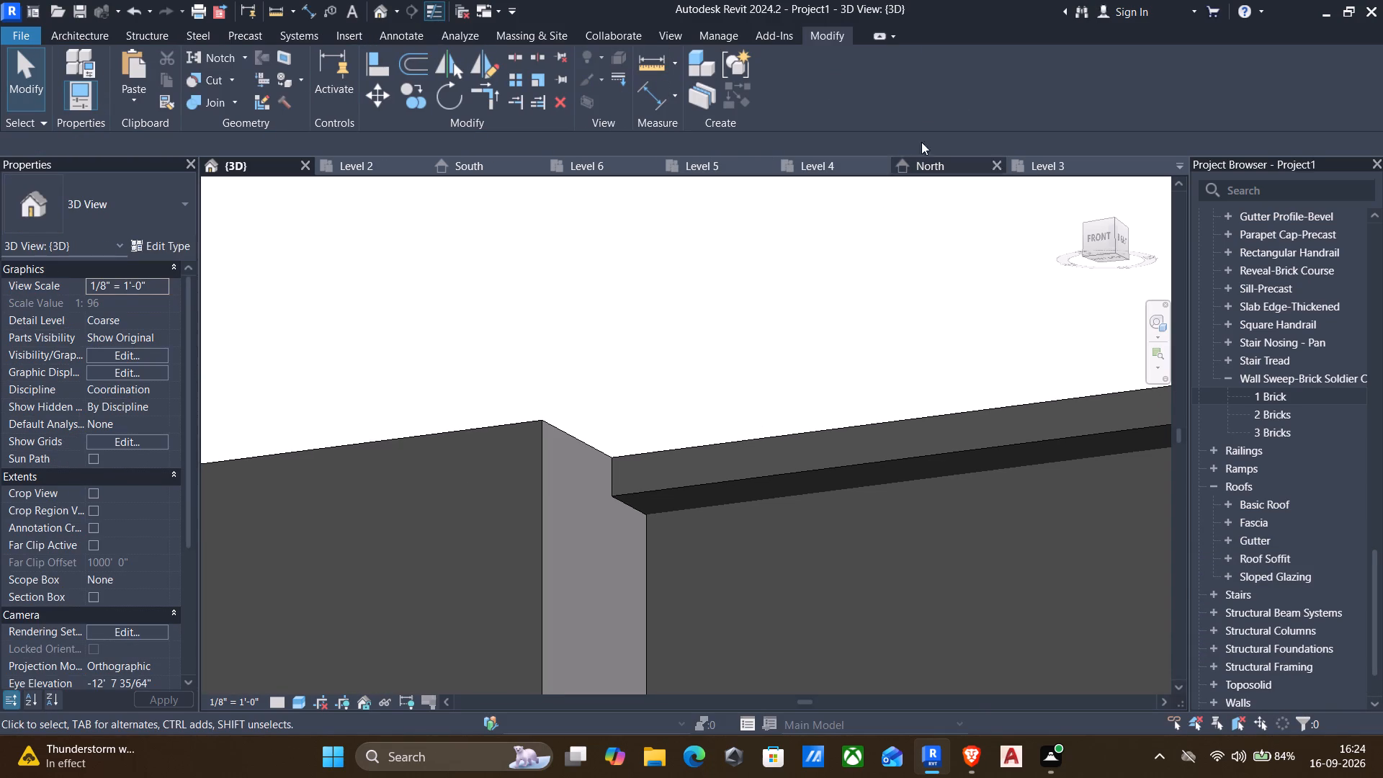
Open the parapet edge strip's extrusion sketch within the front facade's in-place model and examine its end line at the corner column.
{"action": "left_click", "coordinate": [819, 455]}
{"action": "left_click", "coordinate": [828, 461]}
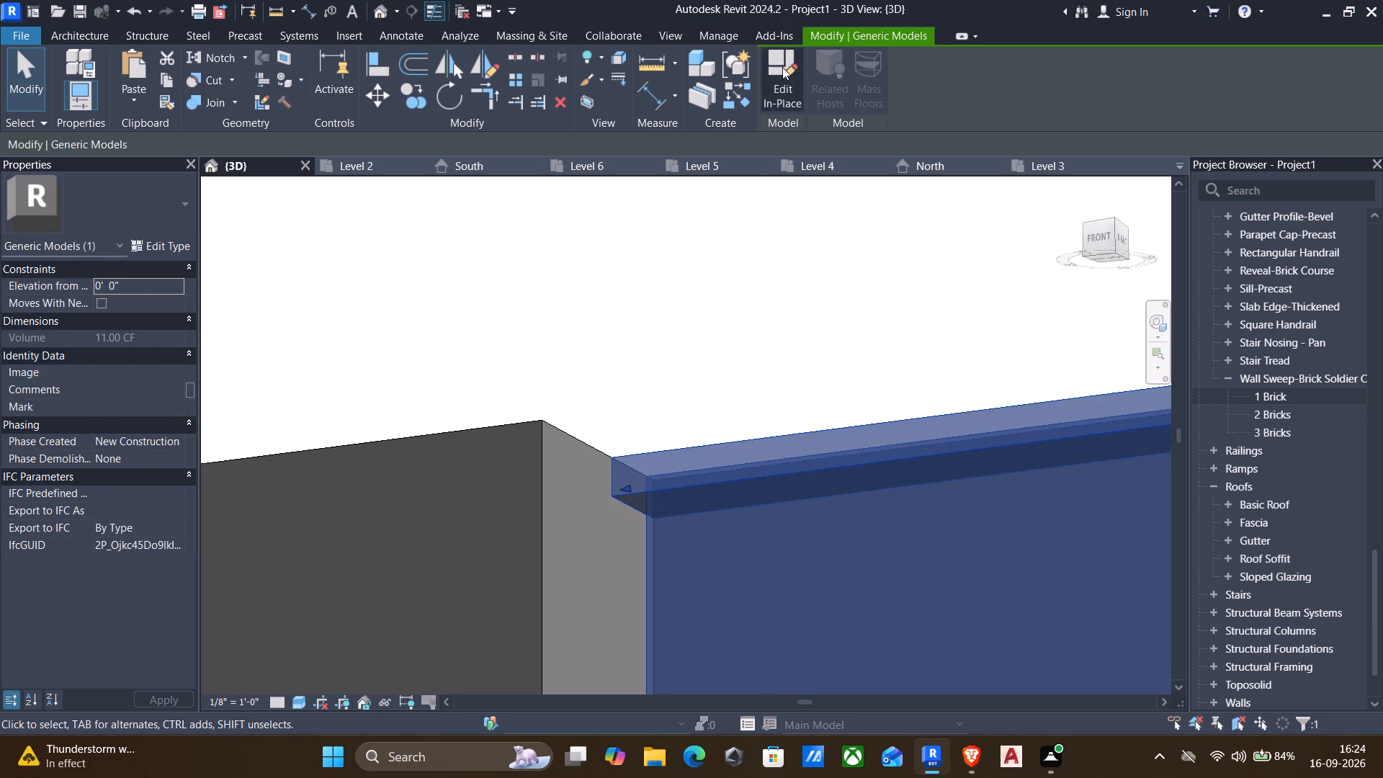
{"action": "left_click", "coordinate": [782, 67]}
{"action": "left_click", "coordinate": [764, 455]}
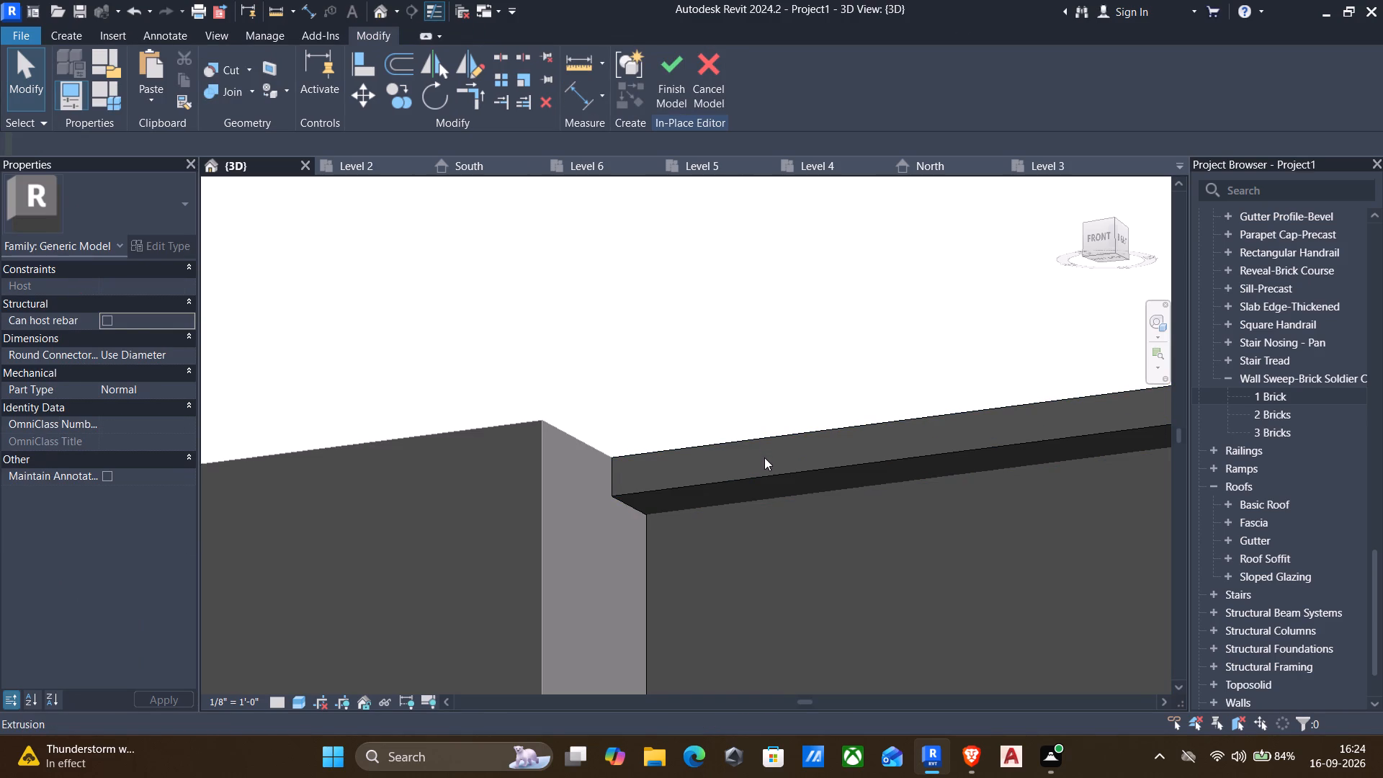
{"action": "left_click", "coordinate": [786, 468]}
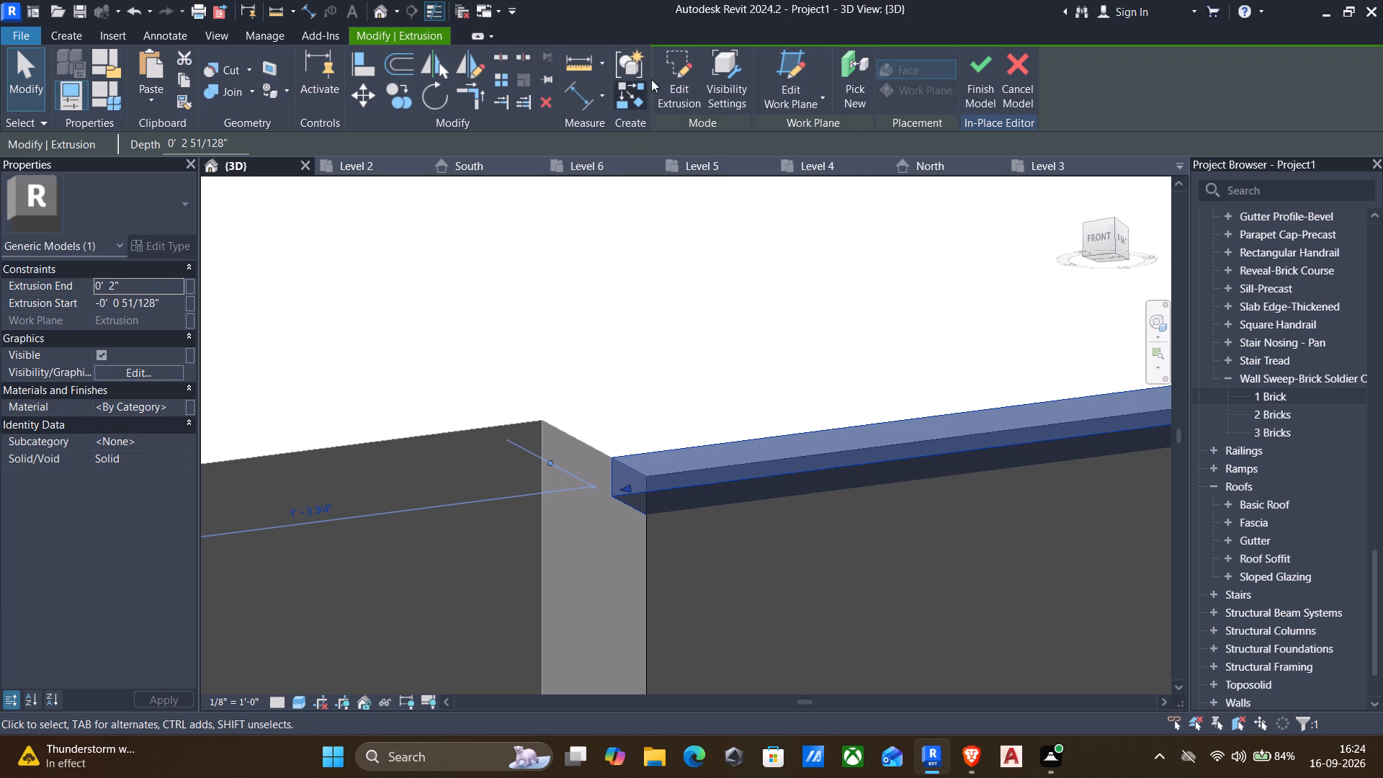
{"action": "left_click", "coordinate": [678, 67]}
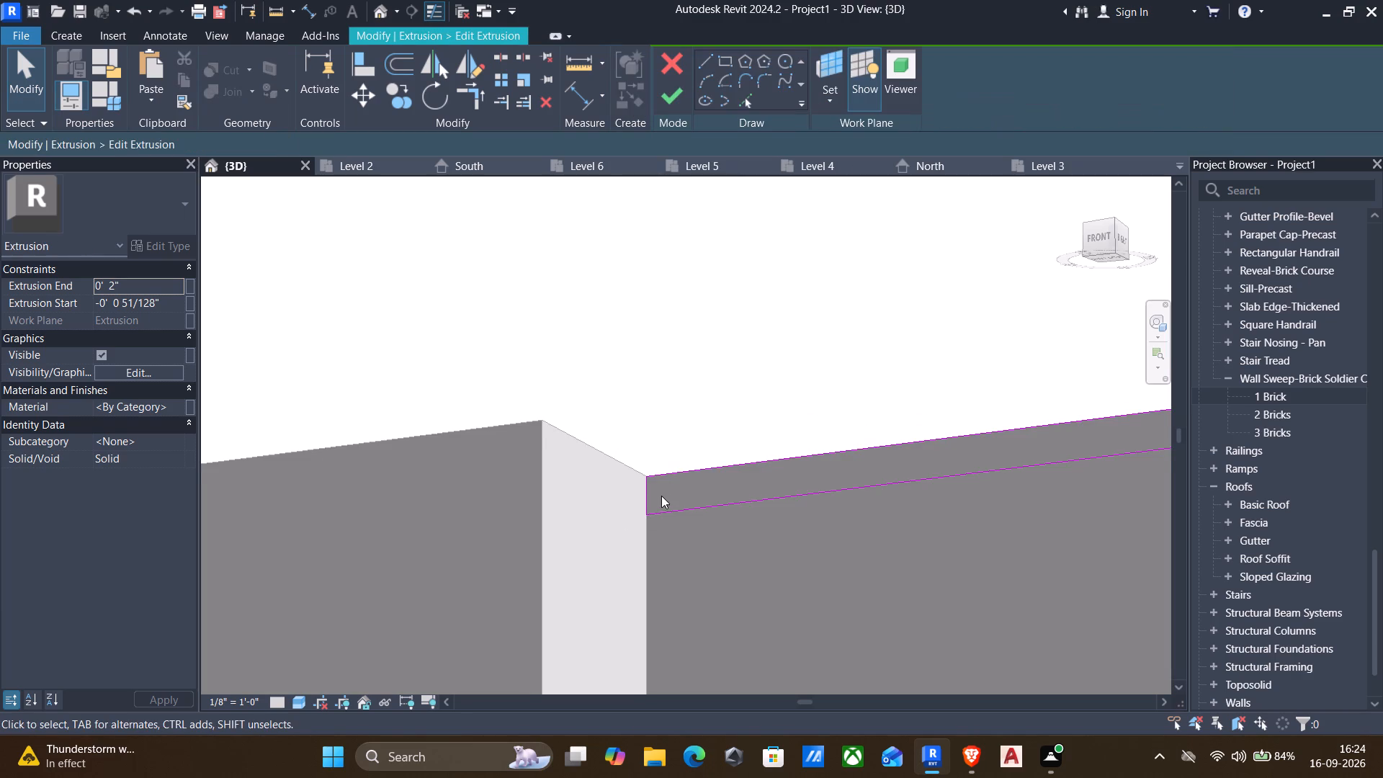
{"action": "scroll", "coordinate": [663, 490], "scroll_direction": "up", "scroll_amount": 7}
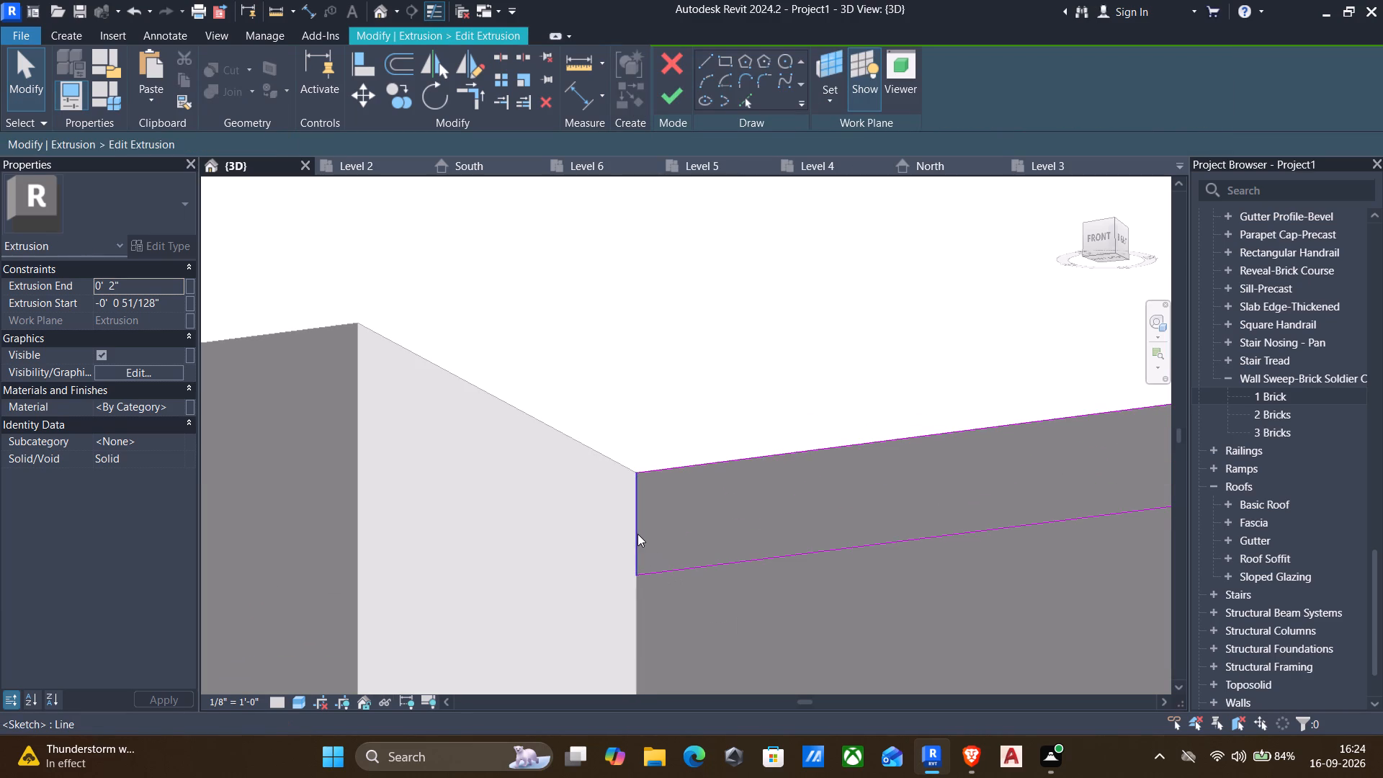
{"action": "left_click", "coordinate": [637, 534]}
{"action": "scroll", "coordinate": [637, 534], "scroll_direction": "down", "scroll_amount": 19}
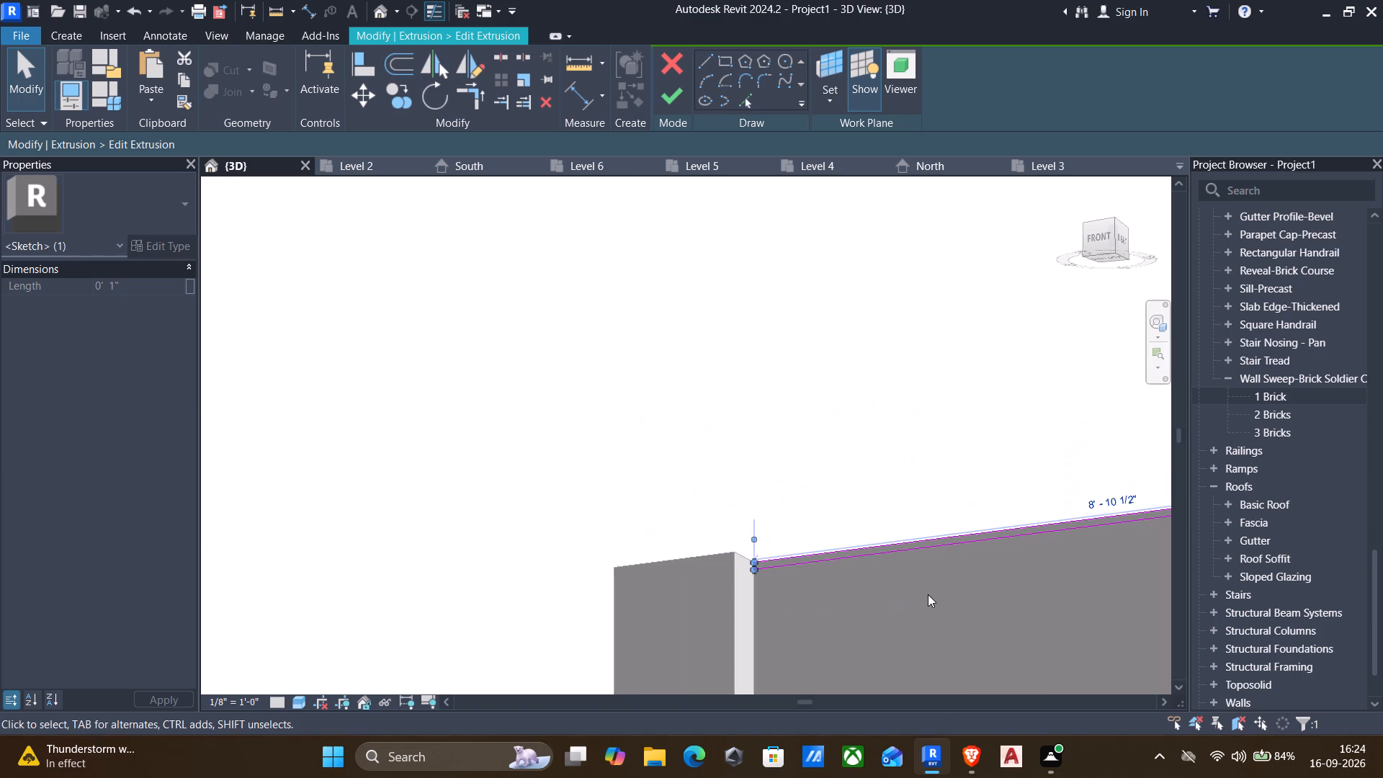
Examine the strip sketch's short end line and its lower long line at the end away from the corner column.
{"action": "middle_click_drag", "start_coordinate": [925, 596], "coordinate": [385, 628]}
{"action": "scroll", "coordinate": [944, 526], "scroll_direction": "down", "scroll_amount": 4}
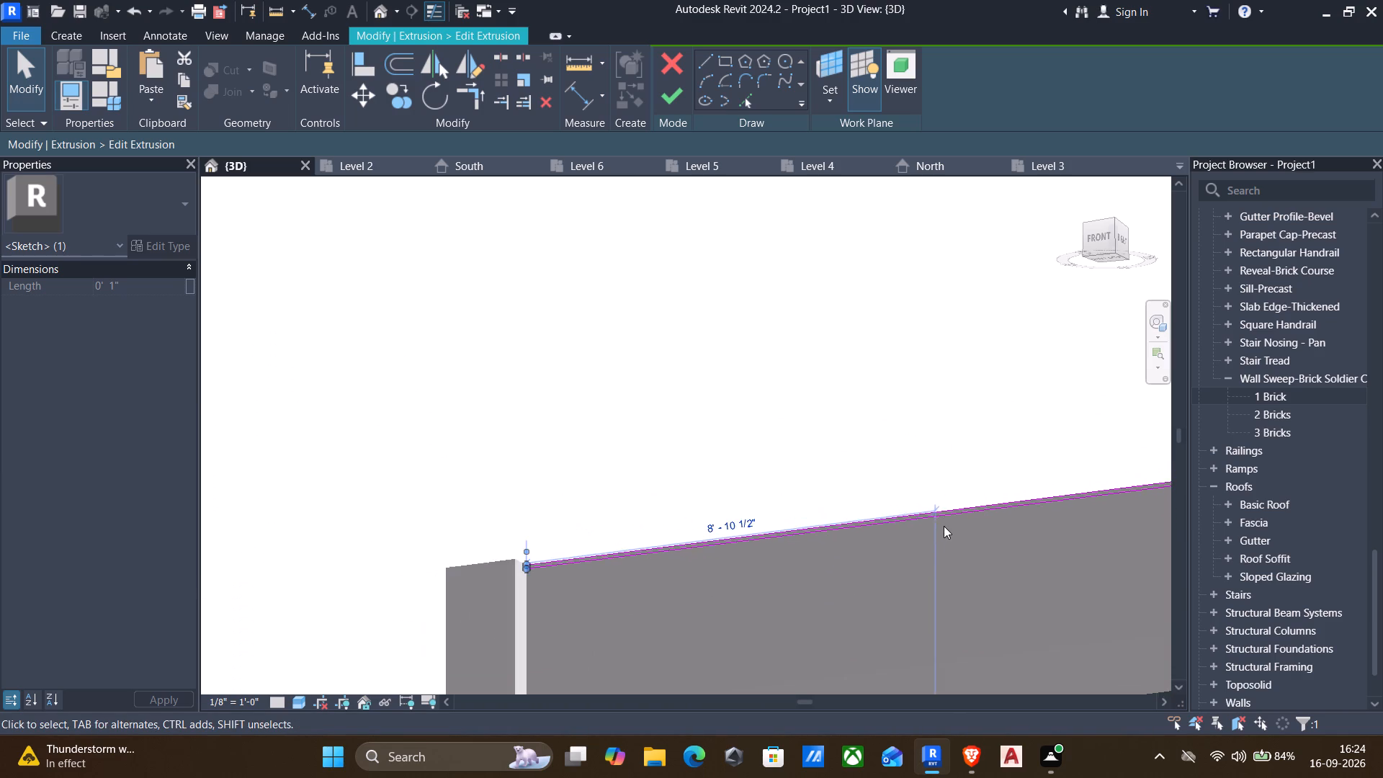
{"action": "middle_click_drag", "start_coordinate": [928, 542], "coordinate": [261, 655]}
{"action": "scroll", "coordinate": [560, 613], "scroll_direction": "up", "scroll_amount": 5}
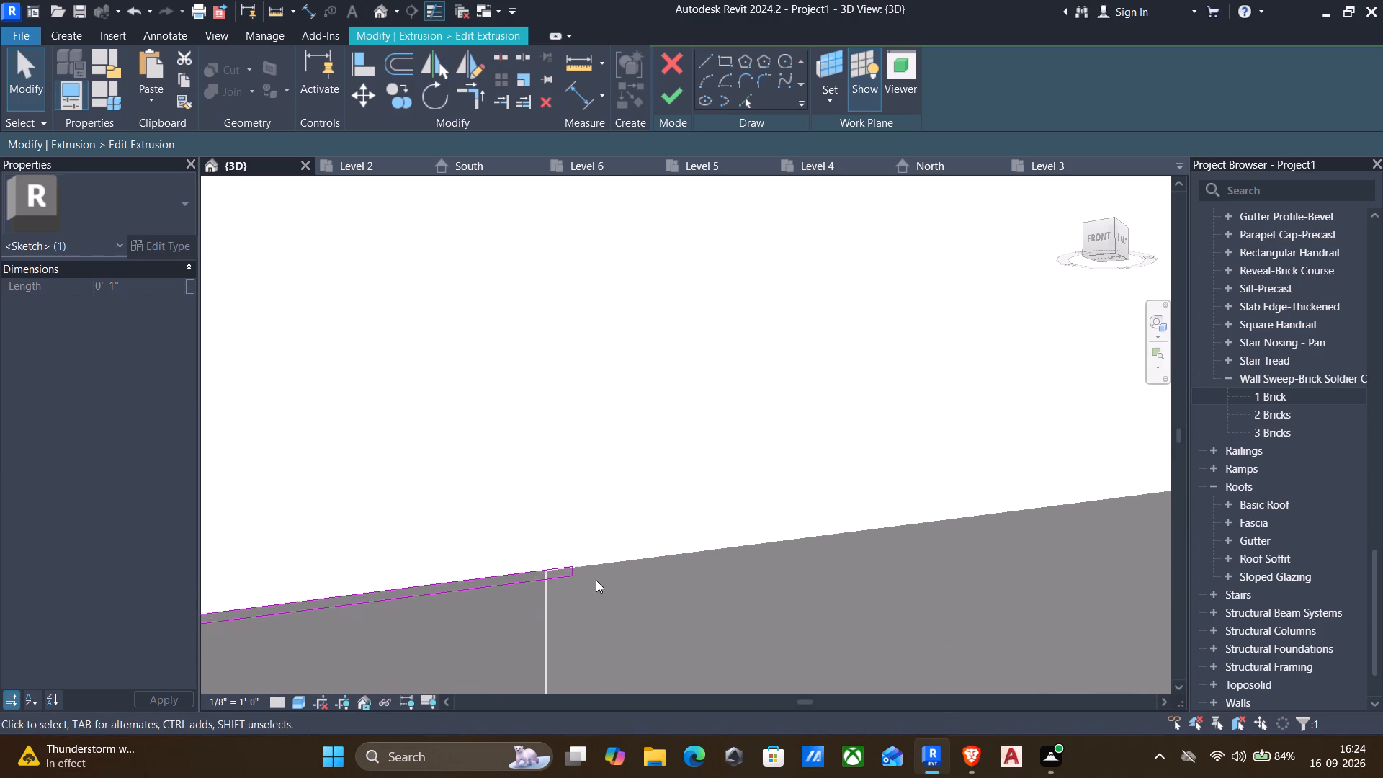
{"action": "scroll", "coordinate": [596, 580], "scroll_direction": "up", "scroll_amount": 10}
{"action": "left_click", "coordinate": [570, 592]}
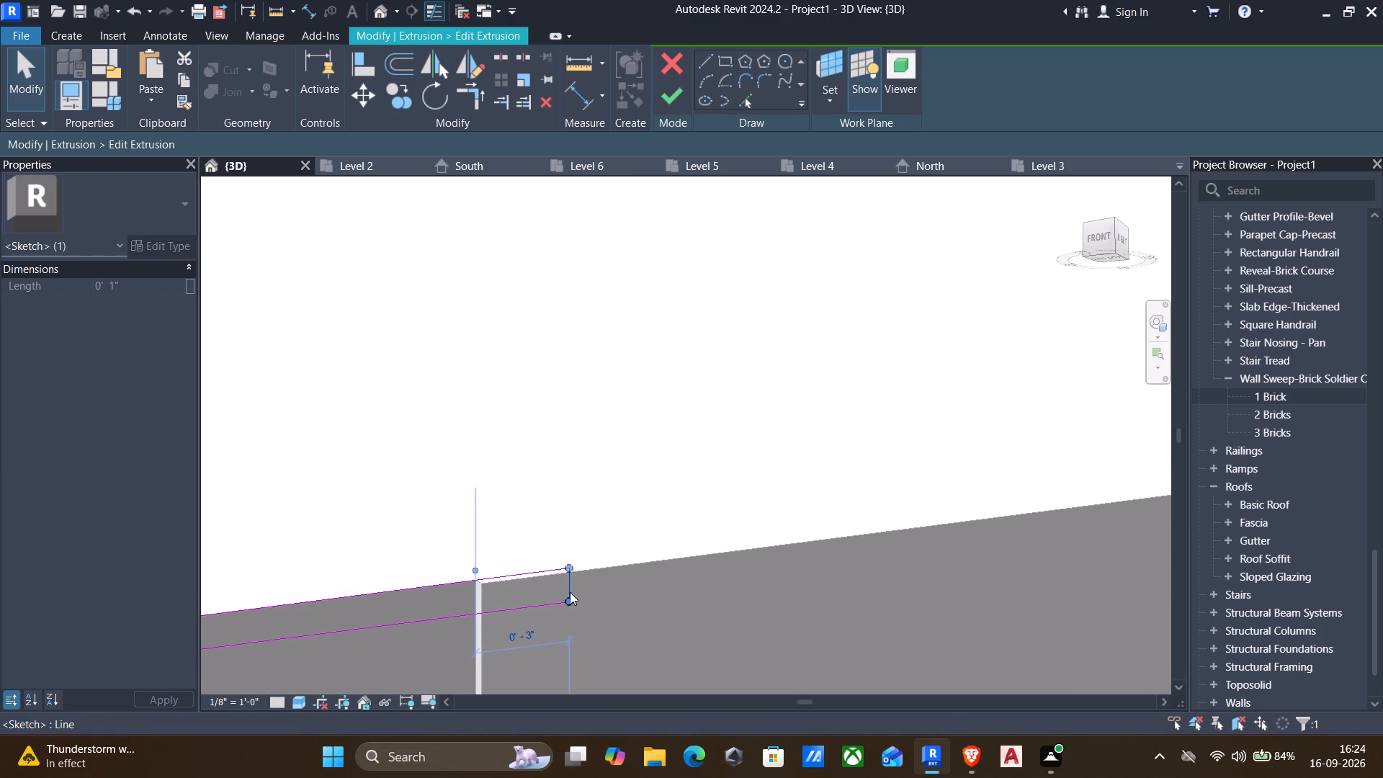
{"action": "scroll", "coordinate": [570, 593], "scroll_direction": "down", "scroll_amount": 3}
{"action": "scroll", "coordinate": [530, 644], "scroll_direction": "down", "scroll_amount": 5}
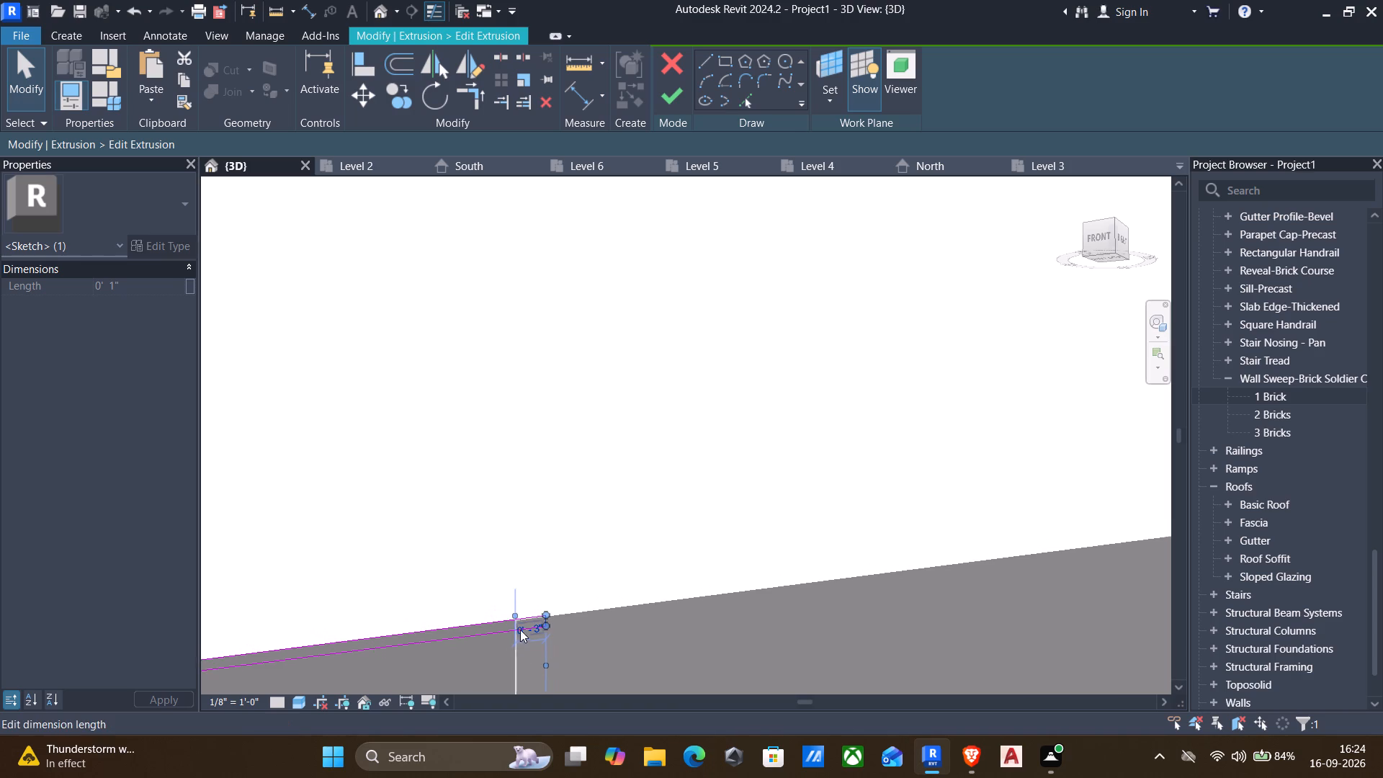
{"action": "left_click", "coordinate": [491, 627]}
{"action": "scroll", "coordinate": [611, 625], "scroll_direction": "up", "scroll_amount": 3}
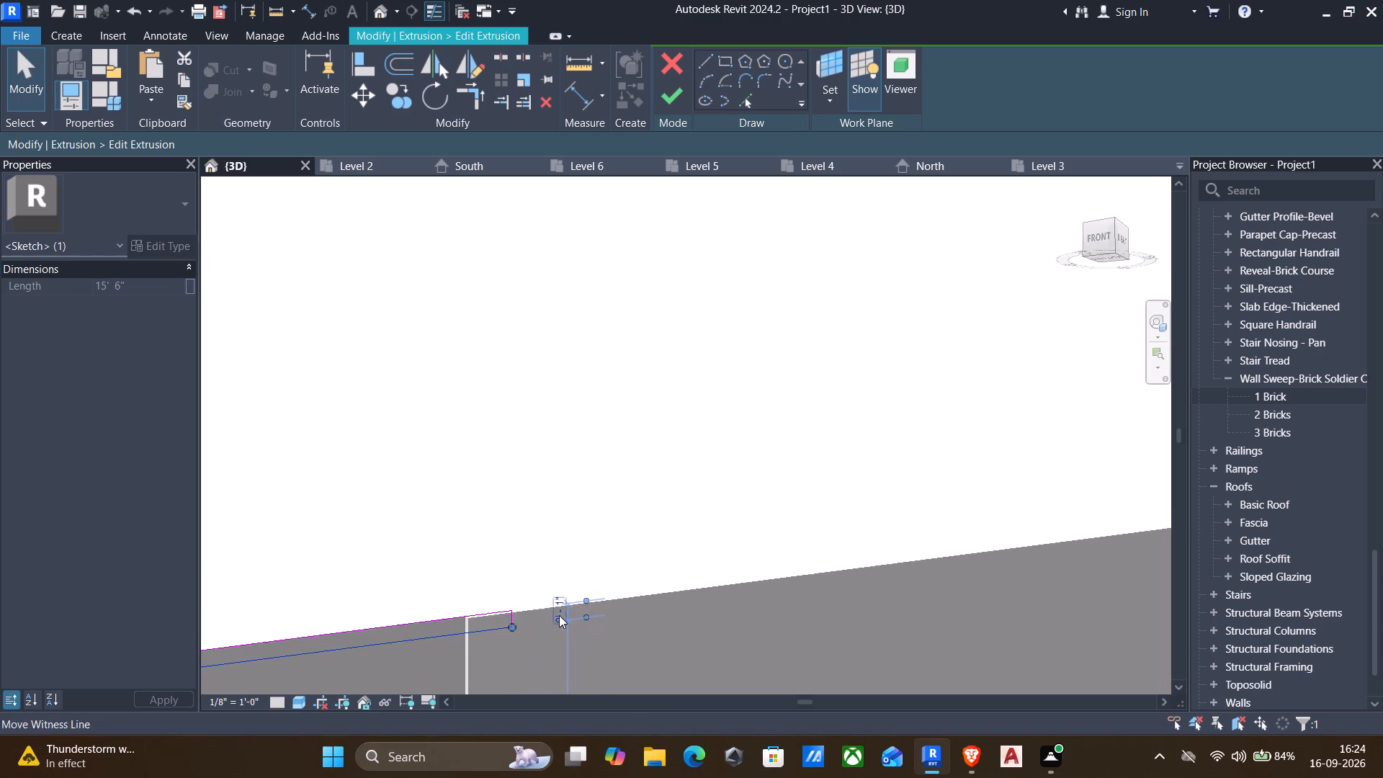
{"action": "scroll", "coordinate": [503, 625], "scroll_direction": "down", "scroll_amount": 2}
{"action": "middle_click_drag", "start_coordinate": [497, 645], "coordinate": [733, 593]}
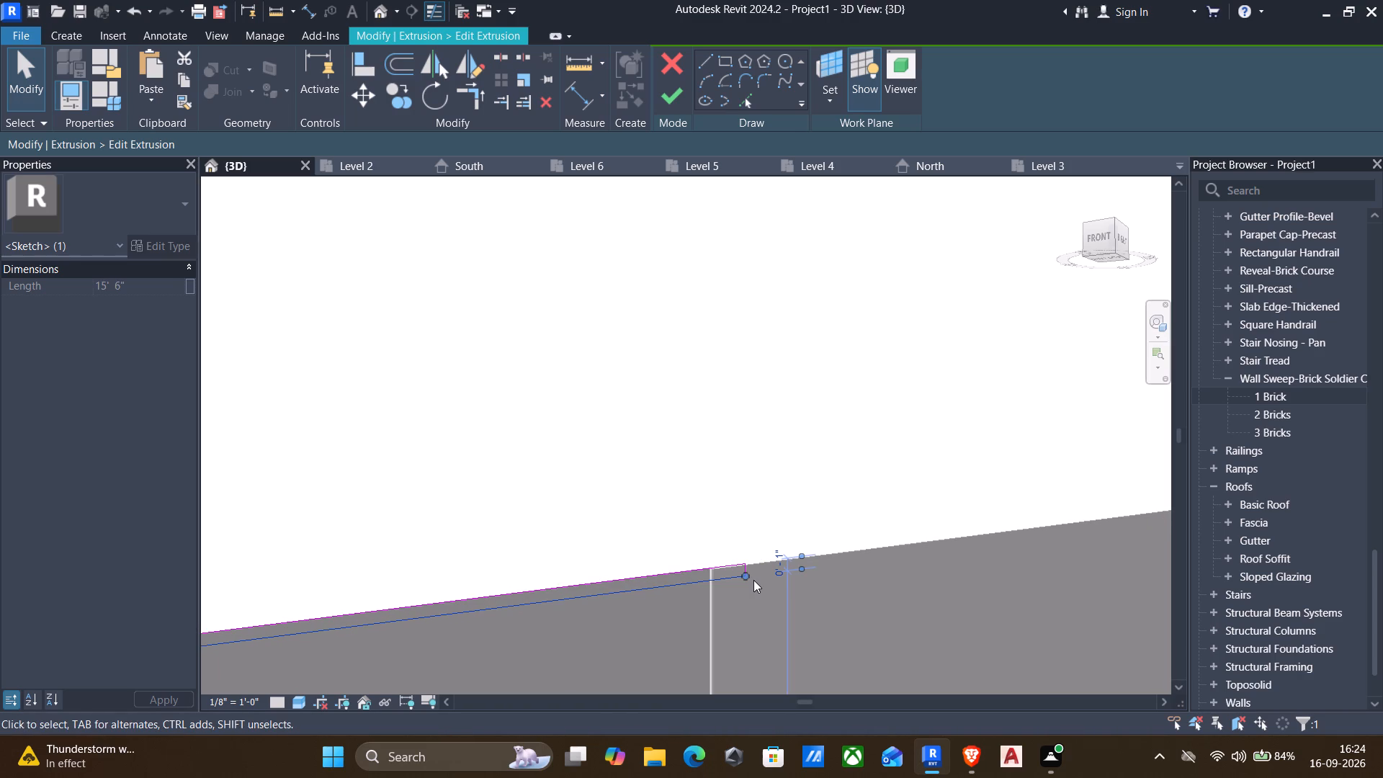
{"action": "key", "text": "Escape"}
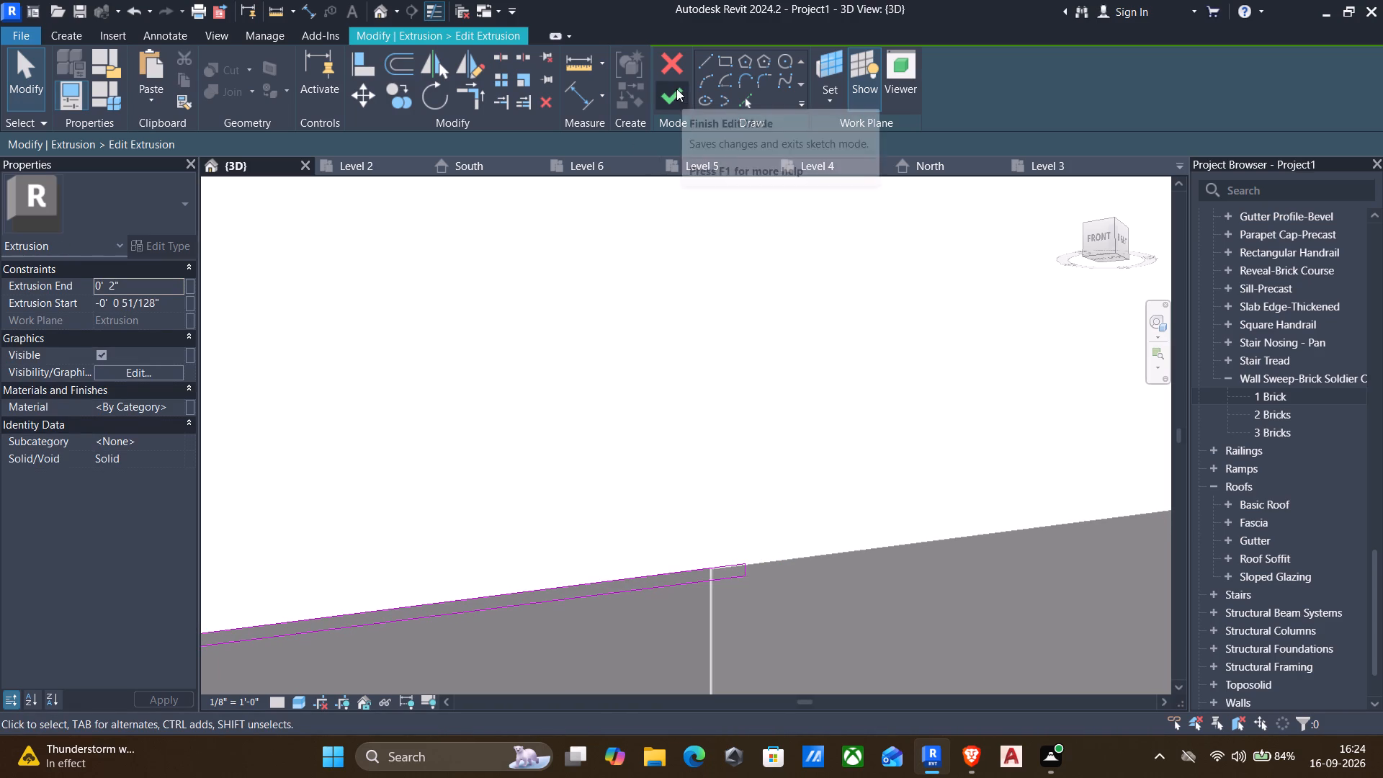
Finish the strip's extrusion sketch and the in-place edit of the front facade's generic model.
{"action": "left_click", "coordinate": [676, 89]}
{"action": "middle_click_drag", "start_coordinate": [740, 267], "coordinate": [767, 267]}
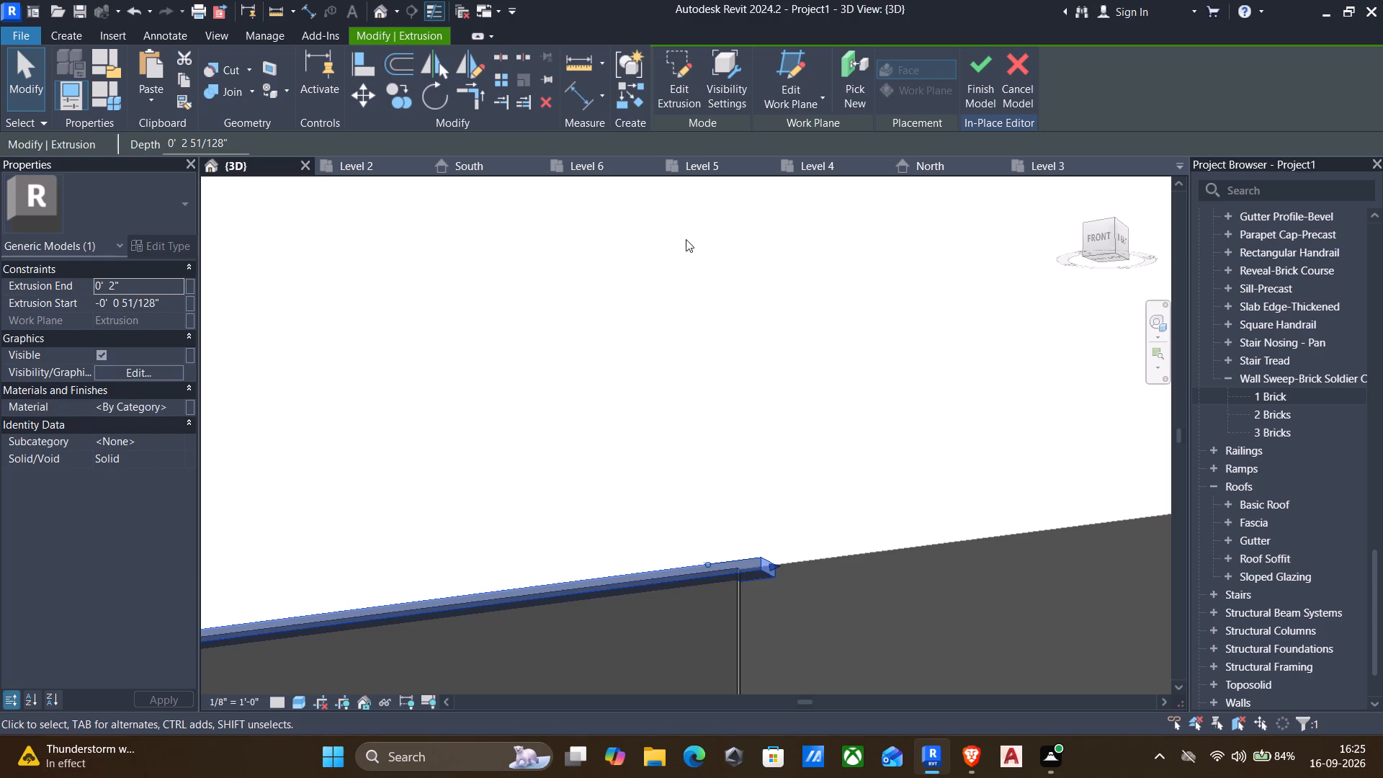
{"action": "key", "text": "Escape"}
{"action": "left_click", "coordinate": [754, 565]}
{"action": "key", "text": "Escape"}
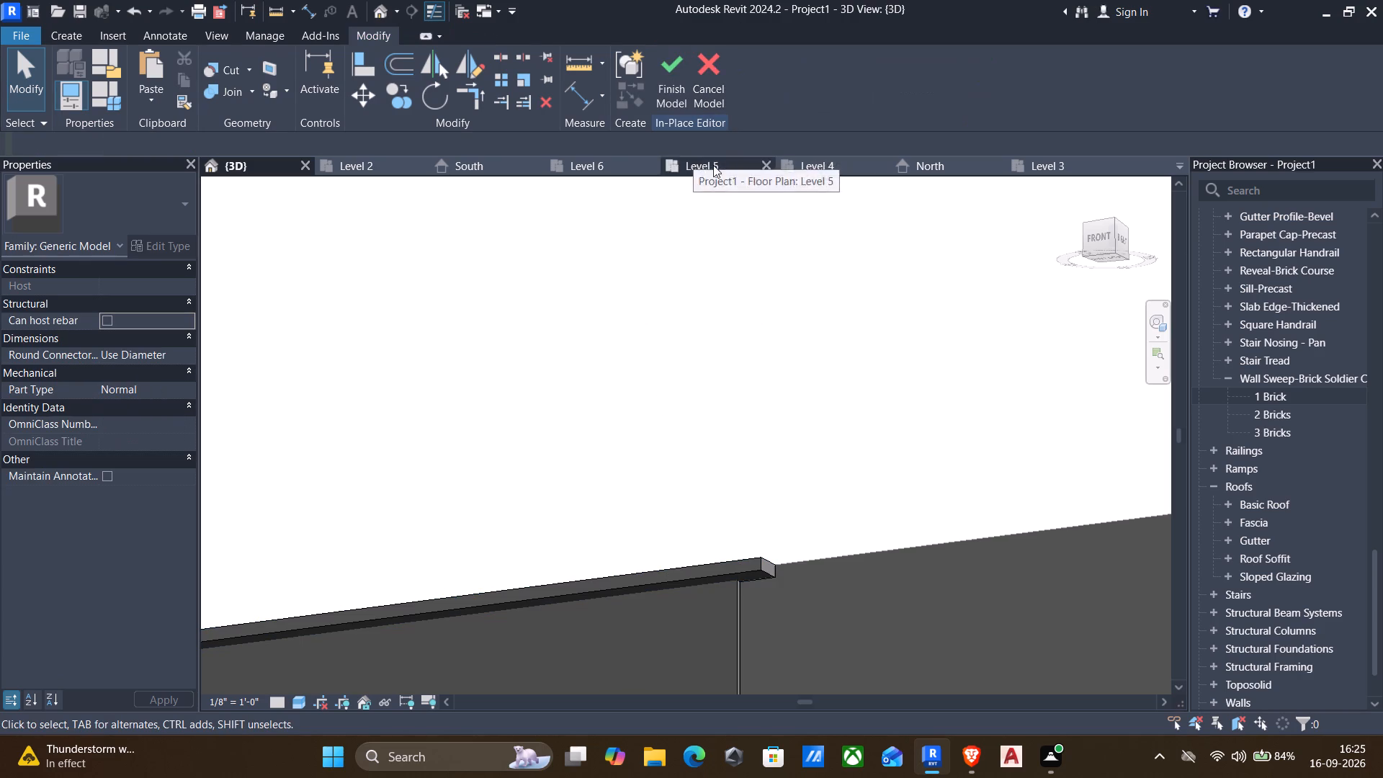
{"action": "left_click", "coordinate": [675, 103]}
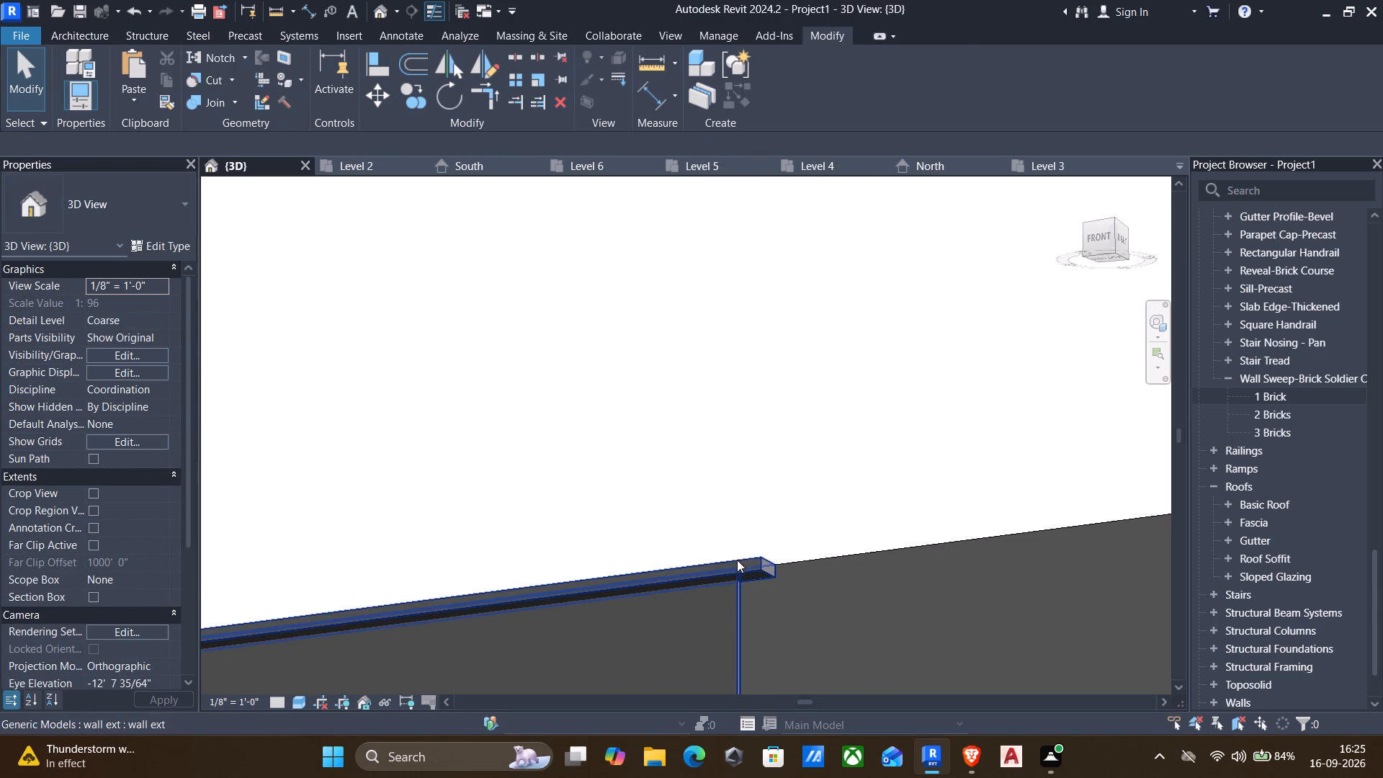
Reopen the front facade's generic model for in-place editing.
{"action": "left_click", "coordinate": [764, 567]}
{"action": "left_click", "coordinate": [782, 84]}
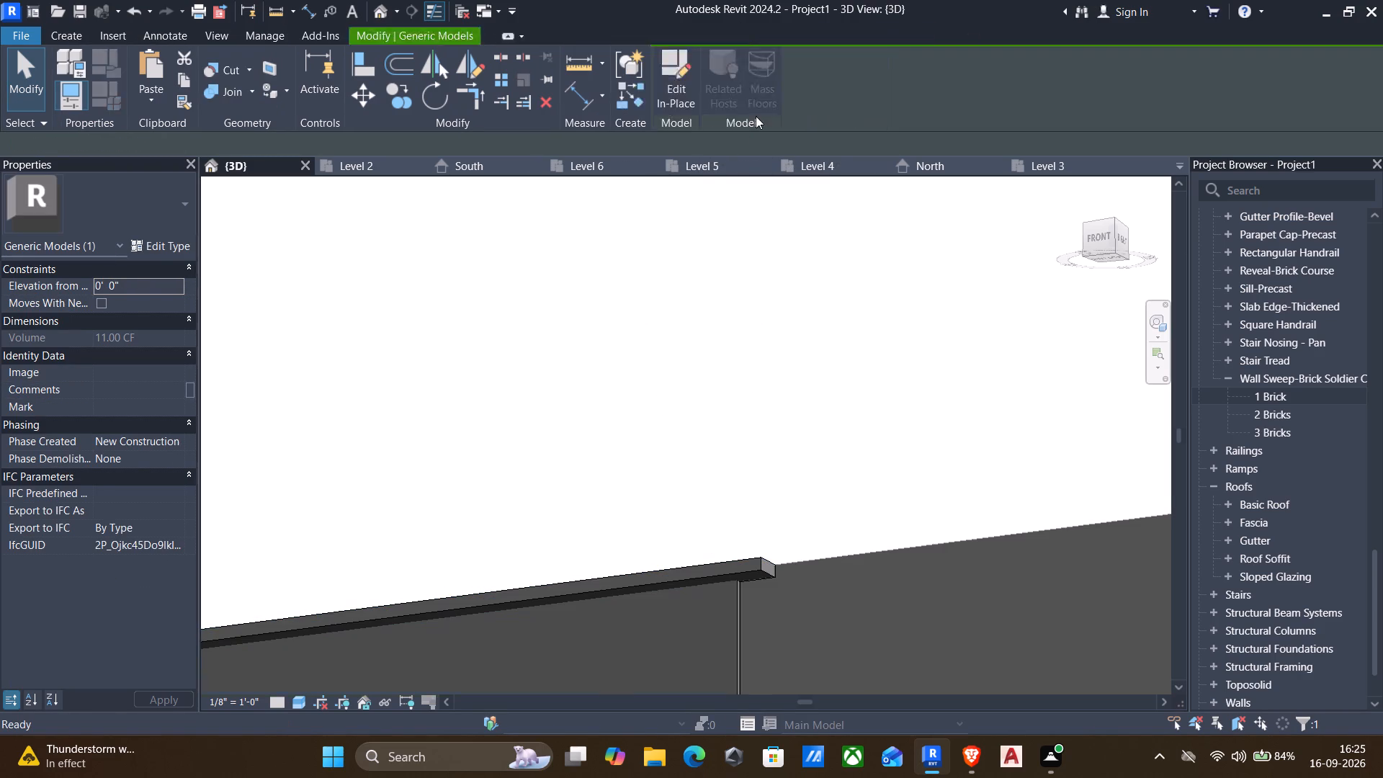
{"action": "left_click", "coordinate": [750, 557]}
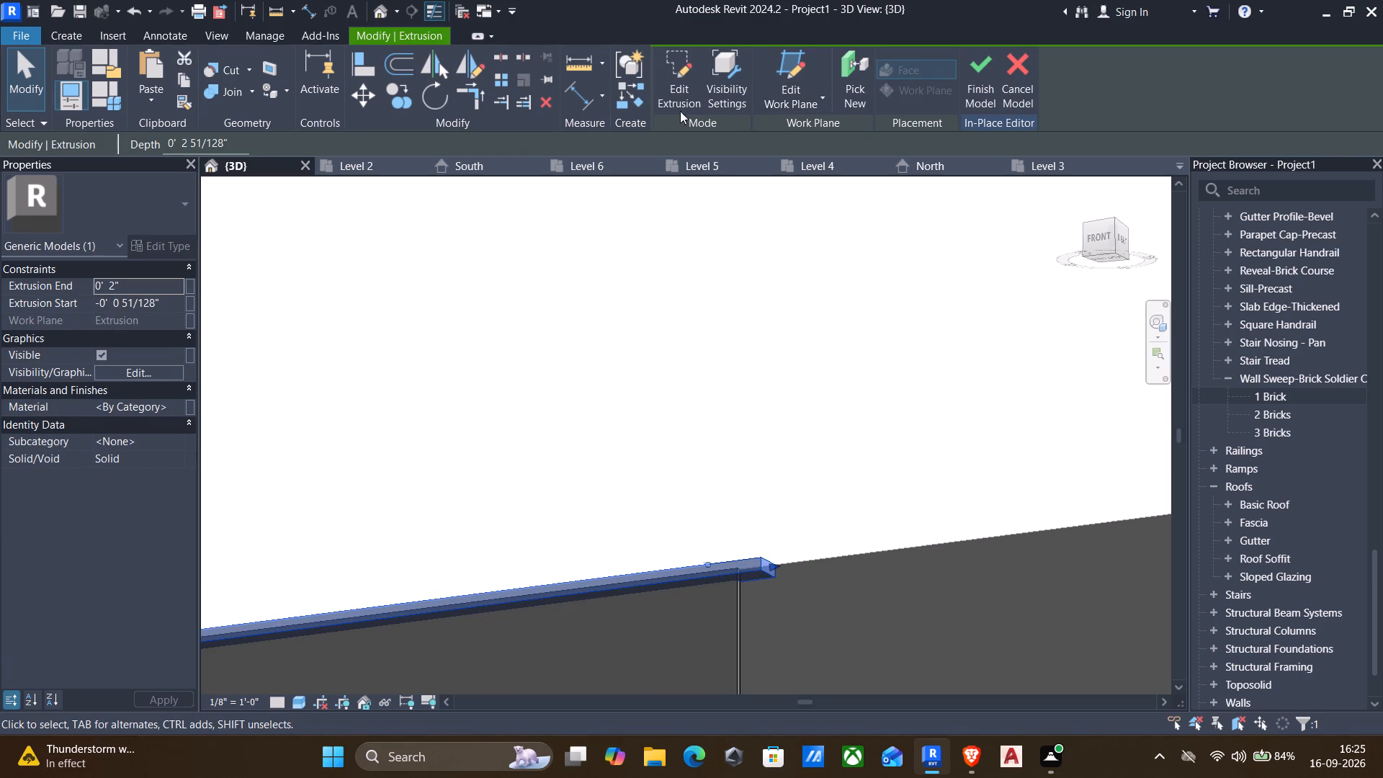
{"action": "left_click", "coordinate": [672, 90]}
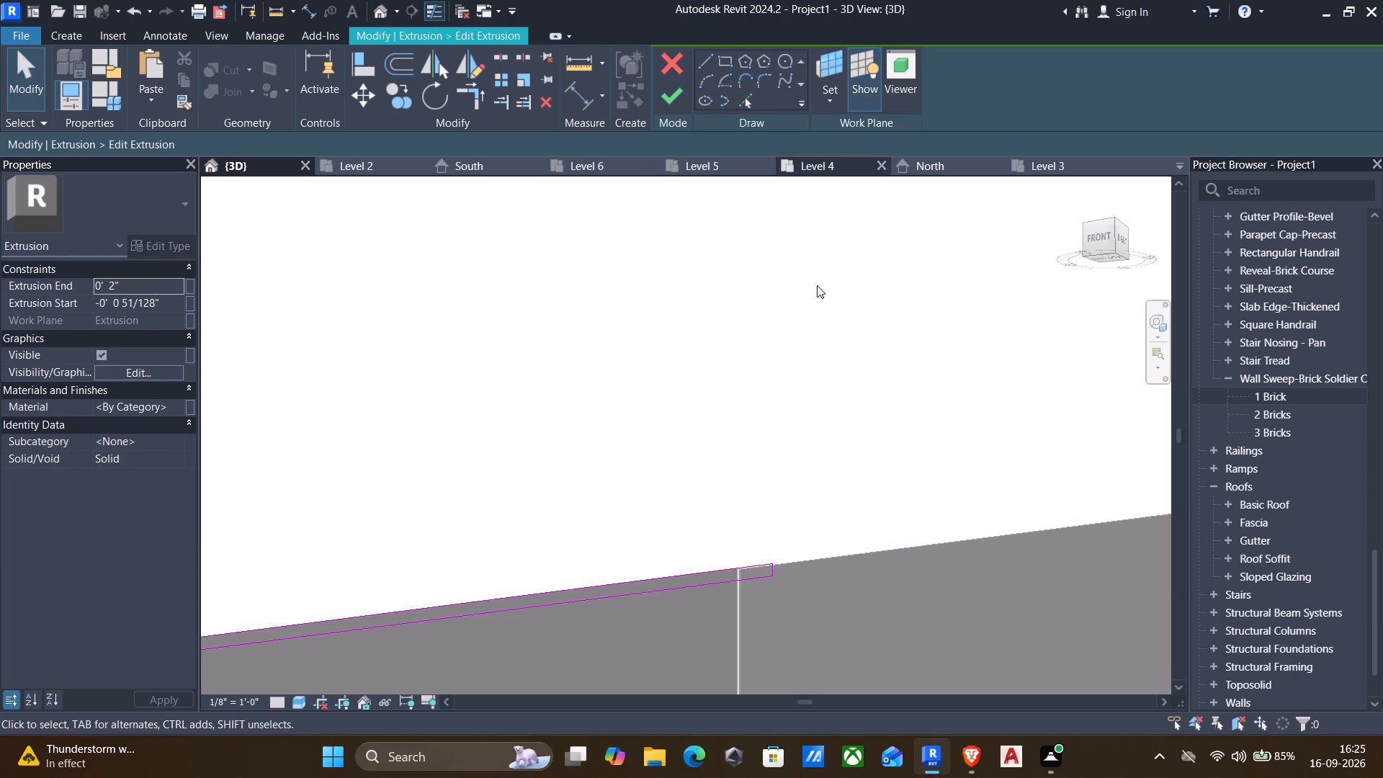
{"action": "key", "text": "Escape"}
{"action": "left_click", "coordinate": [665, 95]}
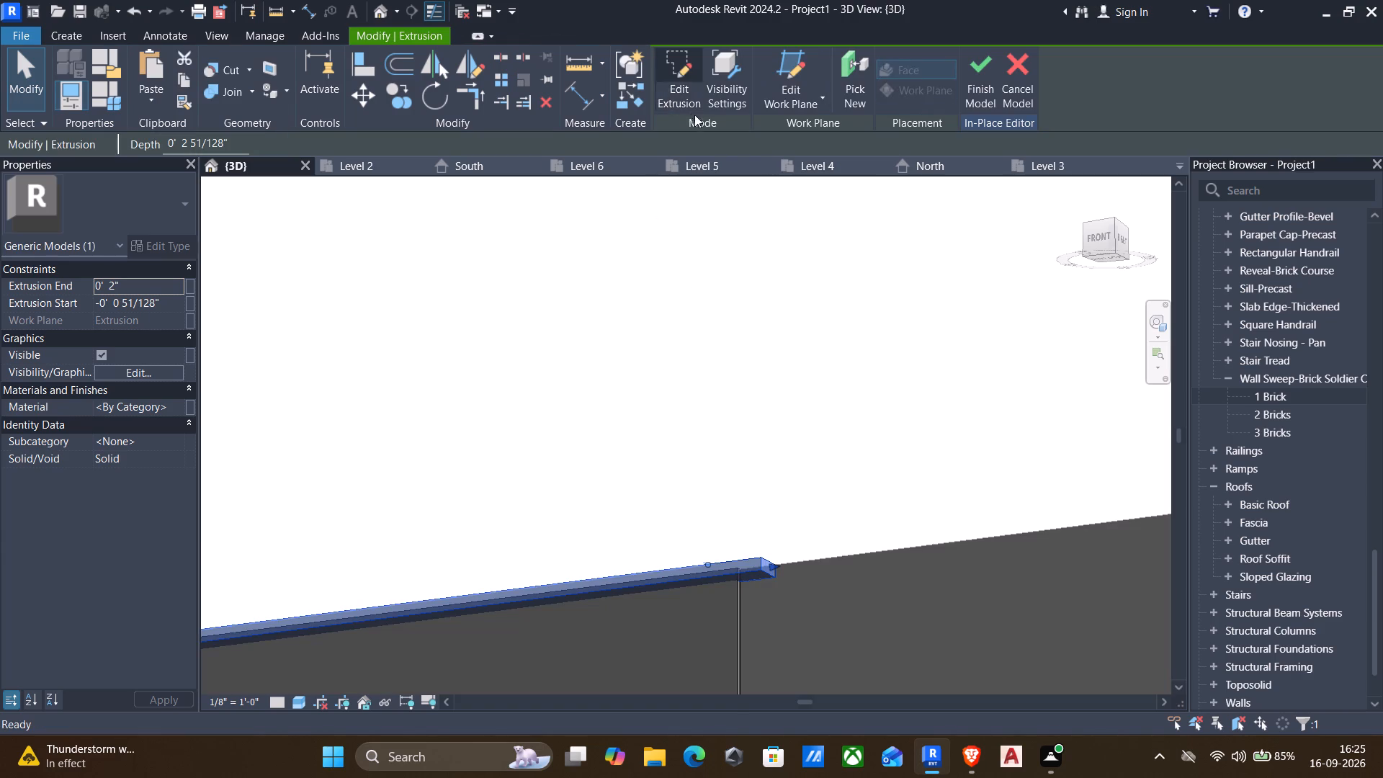
Start a new extrusion in the facade's in-place model and begin setting its work plane near the strip's corner-column end.
{"action": "left_click", "coordinate": [68, 36]}
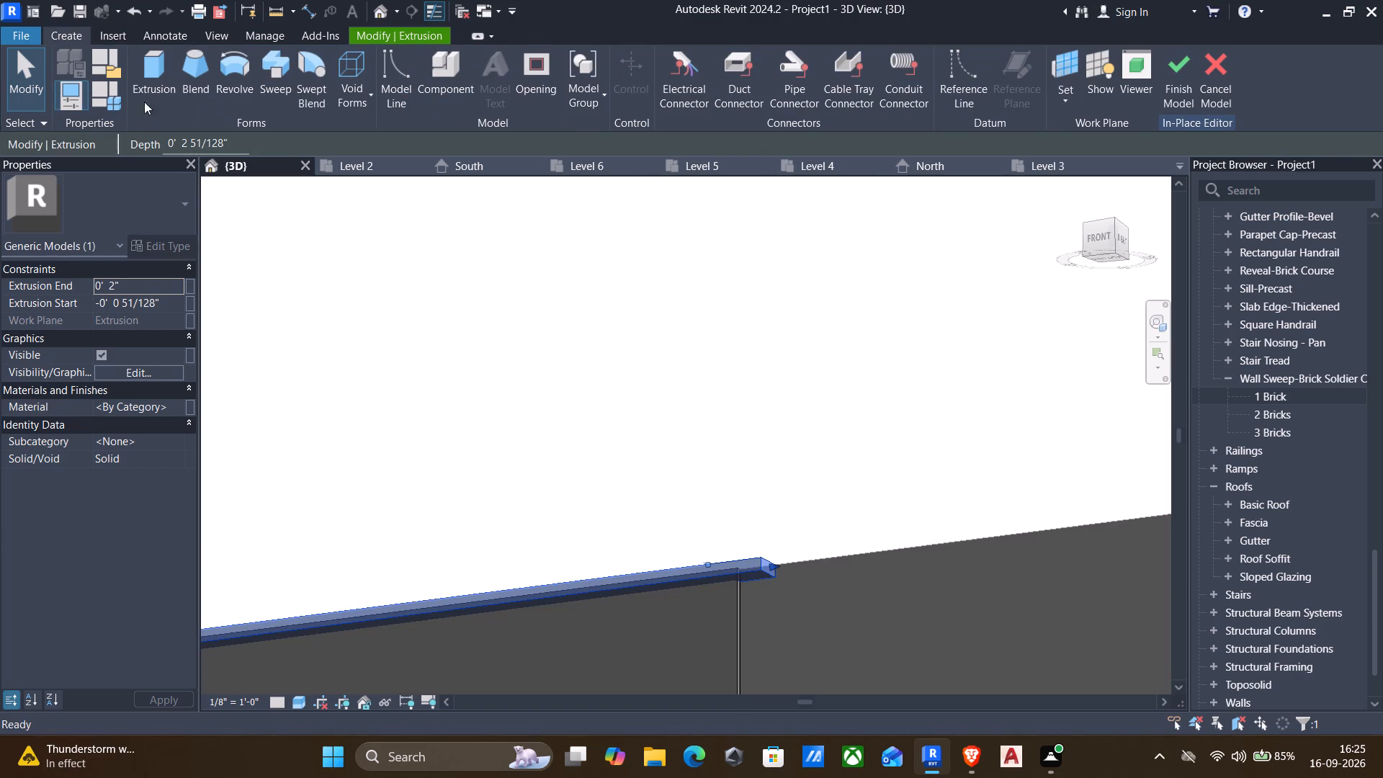
{"action": "left_click", "coordinate": [152, 89]}
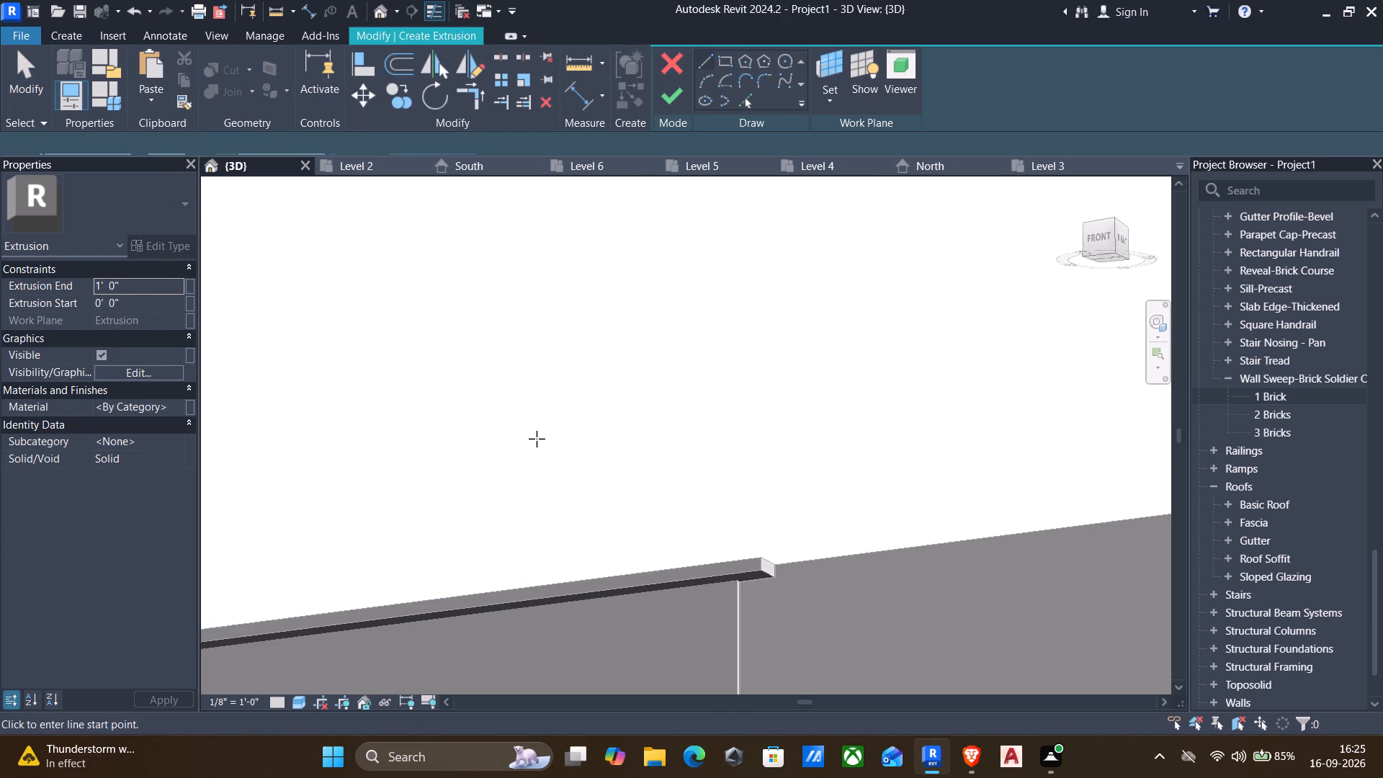
{"action": "scroll", "coordinate": [537, 439], "scroll_direction": "down", "scroll_amount": 5}
{"action": "scroll", "coordinate": [537, 439], "scroll_direction": "up", "scroll_amount": 1}
{"action": "scroll", "coordinate": [532, 444], "scroll_direction": "down", "scroll_amount": 1}
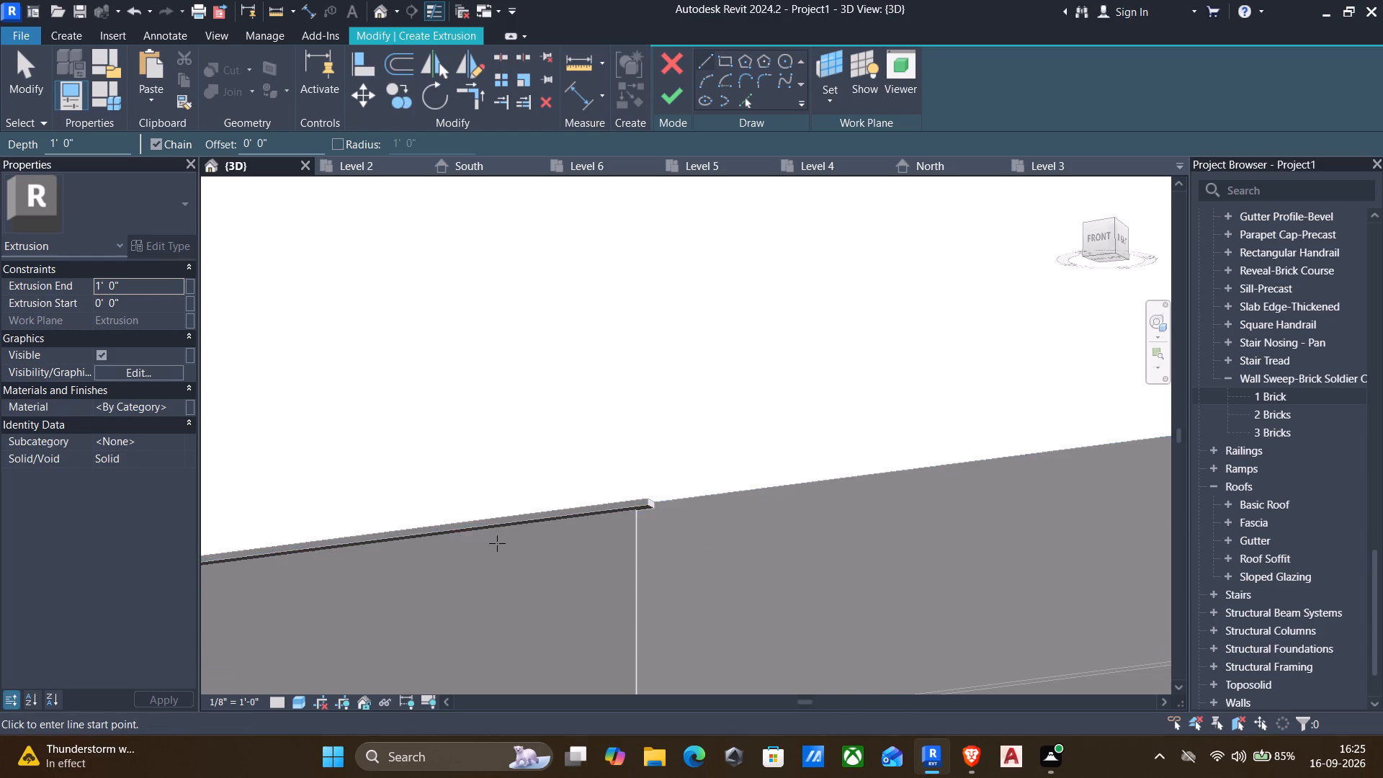
{"action": "scroll", "coordinate": [497, 543], "scroll_direction": "down", "scroll_amount": 5}
{"action": "middle_click_drag", "start_coordinate": [497, 543], "coordinate": [962, 519]}
{"action": "scroll", "coordinate": [156, 552], "scroll_direction": "up", "scroll_amount": 2}
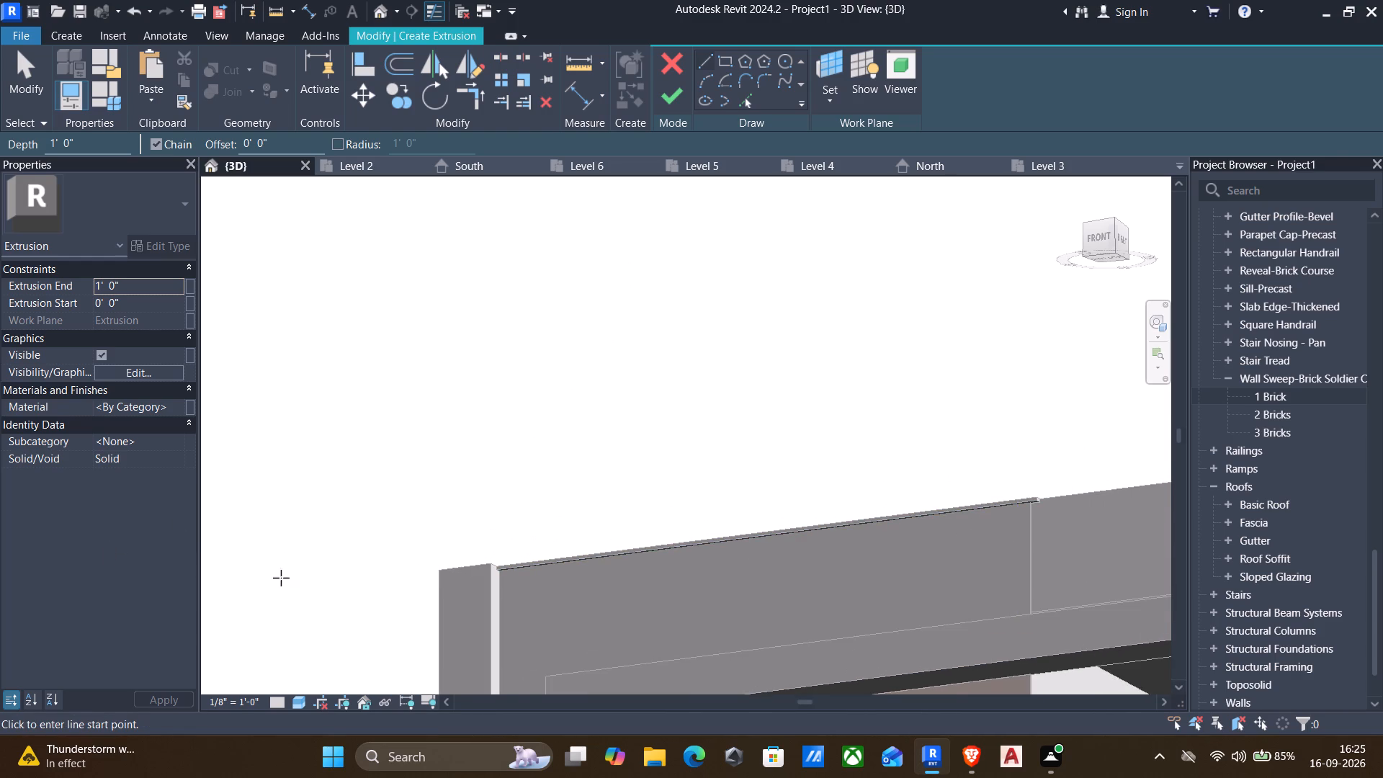
{"action": "scroll", "coordinate": [281, 578], "scroll_direction": "up", "scroll_amount": 1}
{"action": "scroll", "coordinate": [439, 579], "scroll_direction": "up", "scroll_amount": 4}
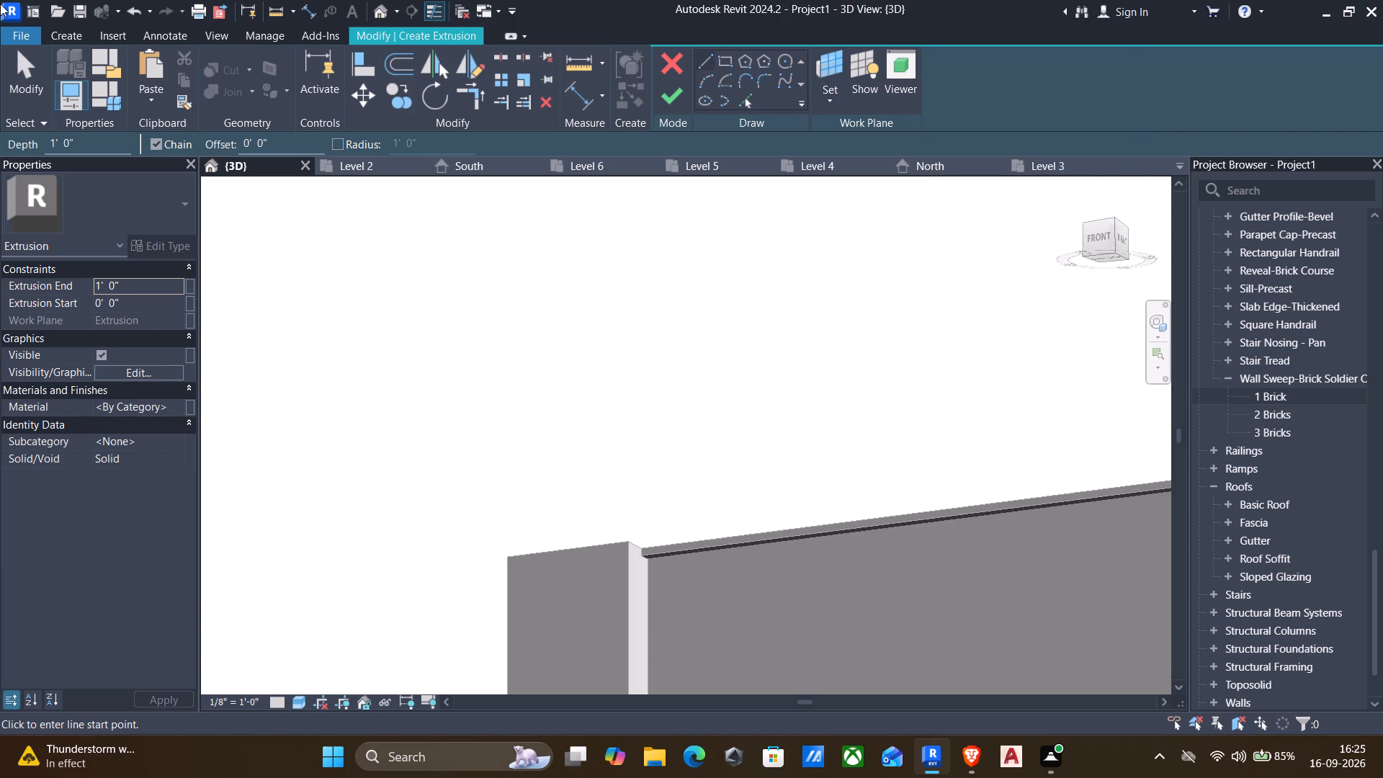
{"action": "left_click", "coordinate": [830, 86]}
{"action": "left_click", "coordinate": [845, 160]}
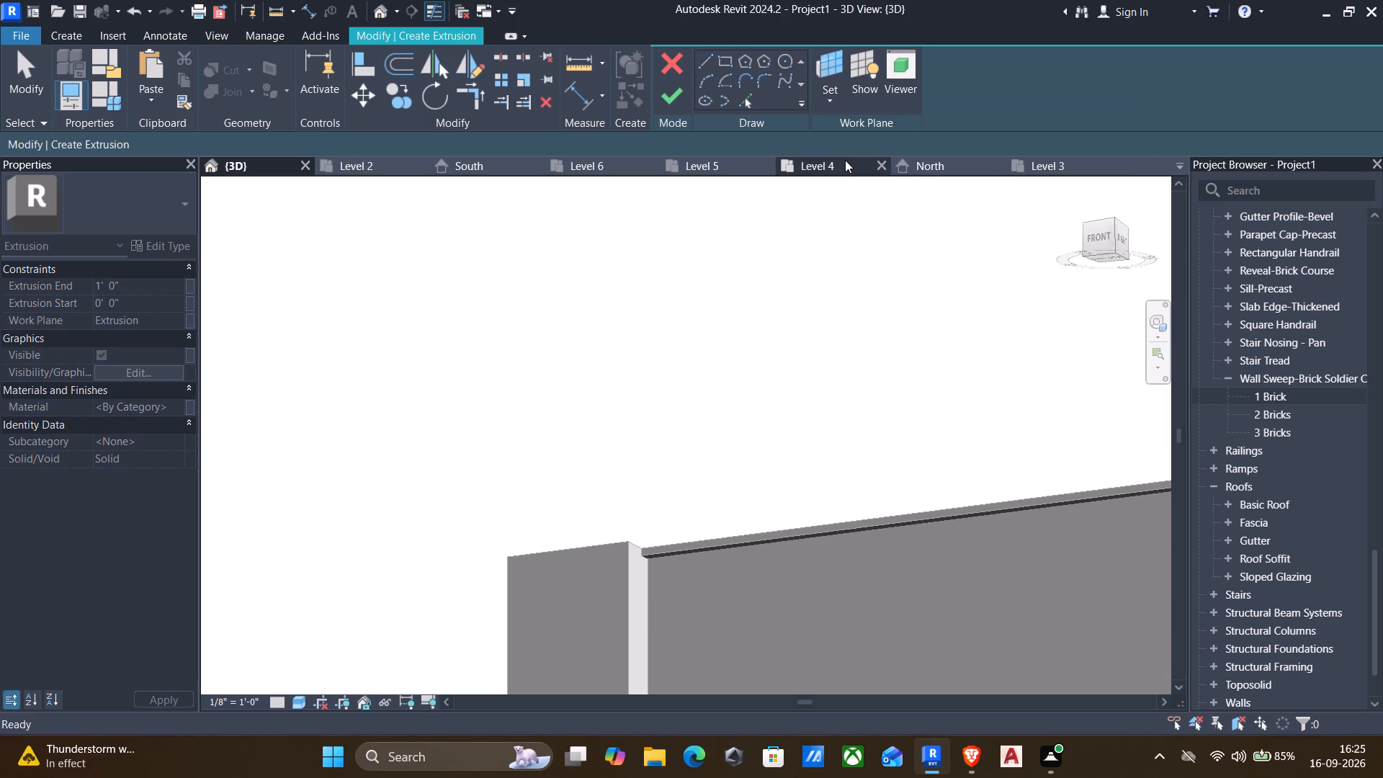
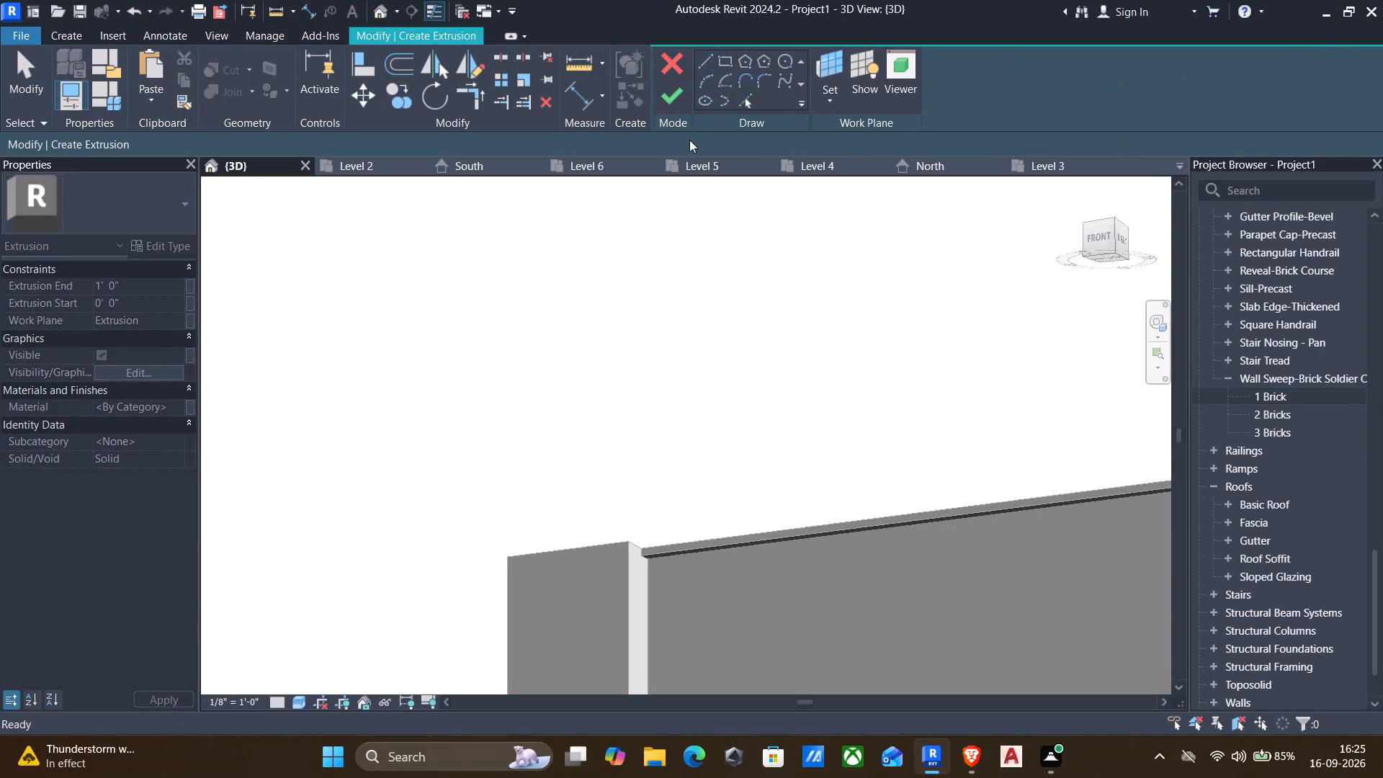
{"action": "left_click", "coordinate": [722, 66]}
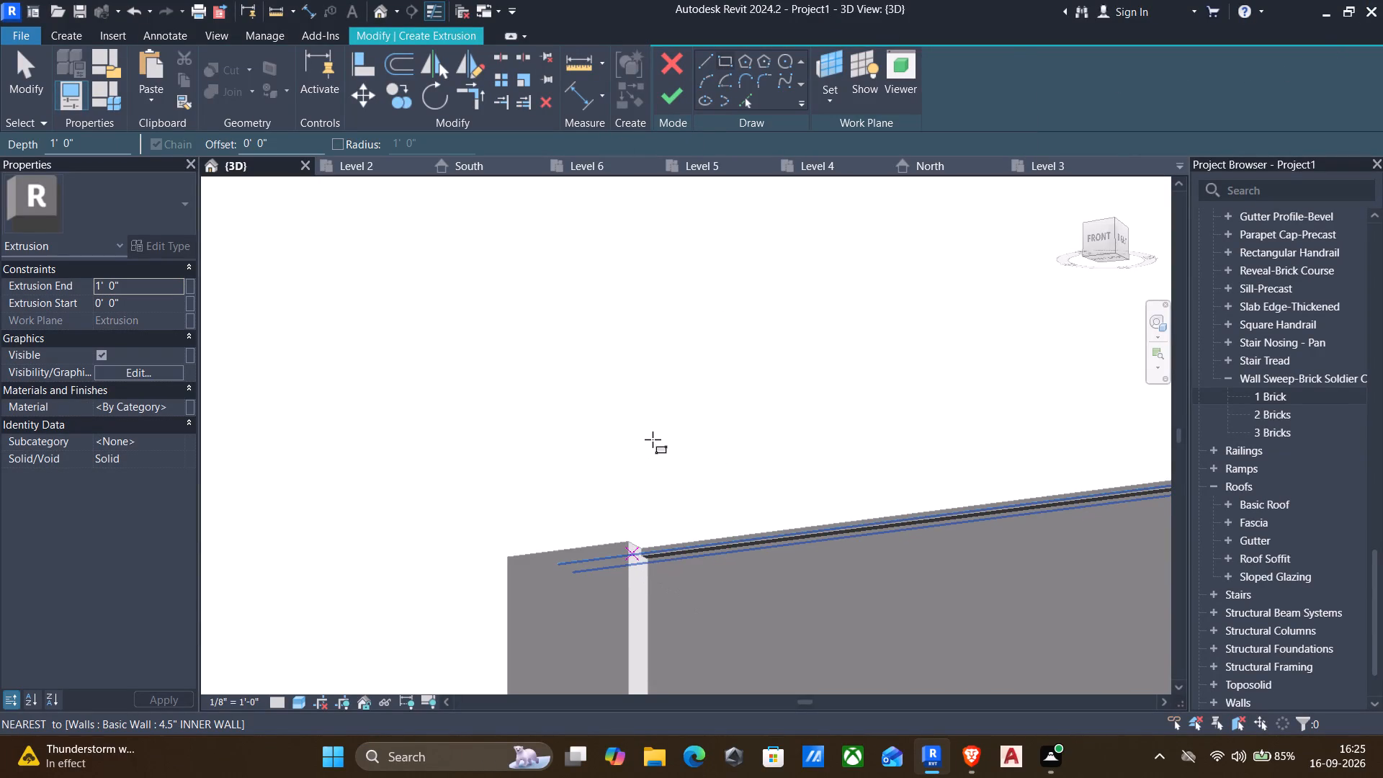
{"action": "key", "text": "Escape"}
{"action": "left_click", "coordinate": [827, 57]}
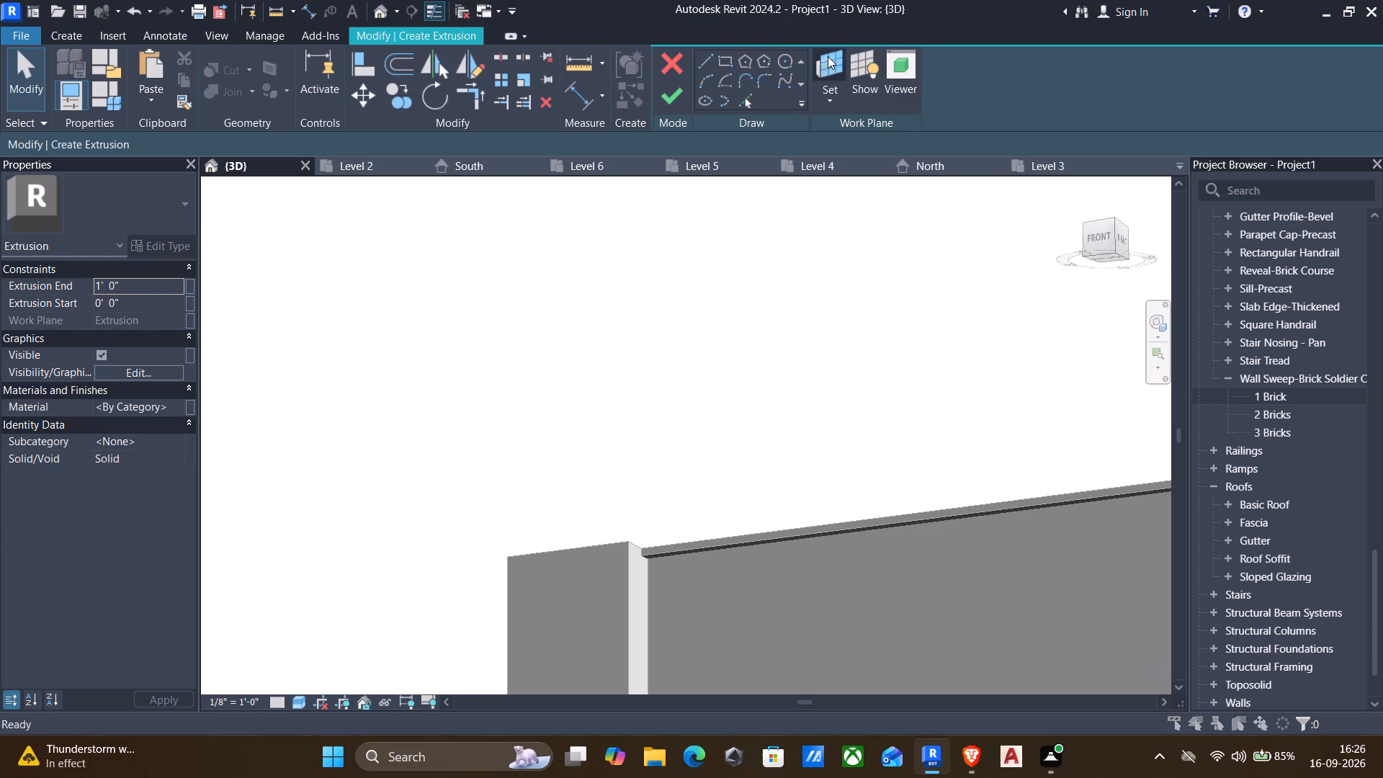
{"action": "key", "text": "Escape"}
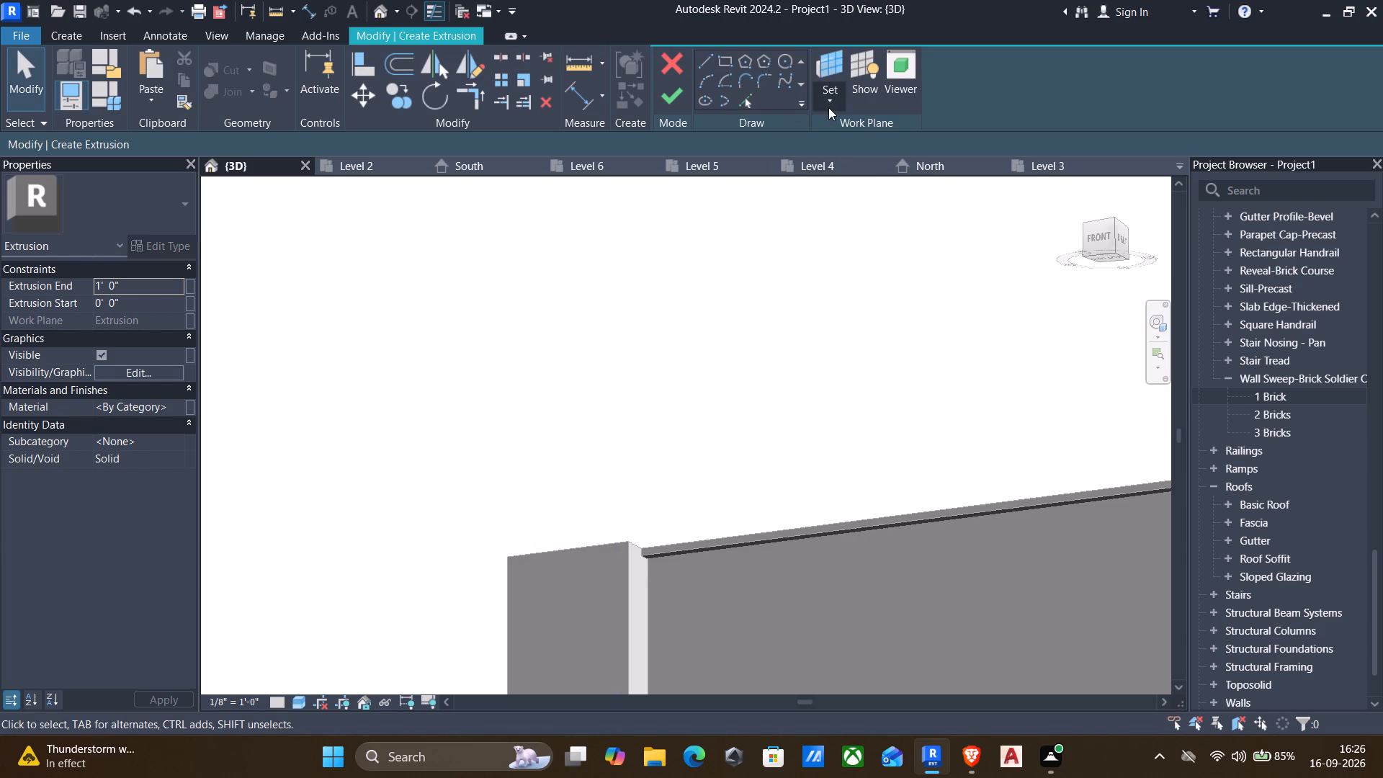
Use the pier's front face as the work plane and sketch a rectangle about 1 1/4" wide by 1 1/2" high at its outer top corner.
{"action": "left_click", "coordinate": [833, 107]}
{"action": "left_click_drag", "start_coordinate": [829, 165], "coordinate": [829, 172]}
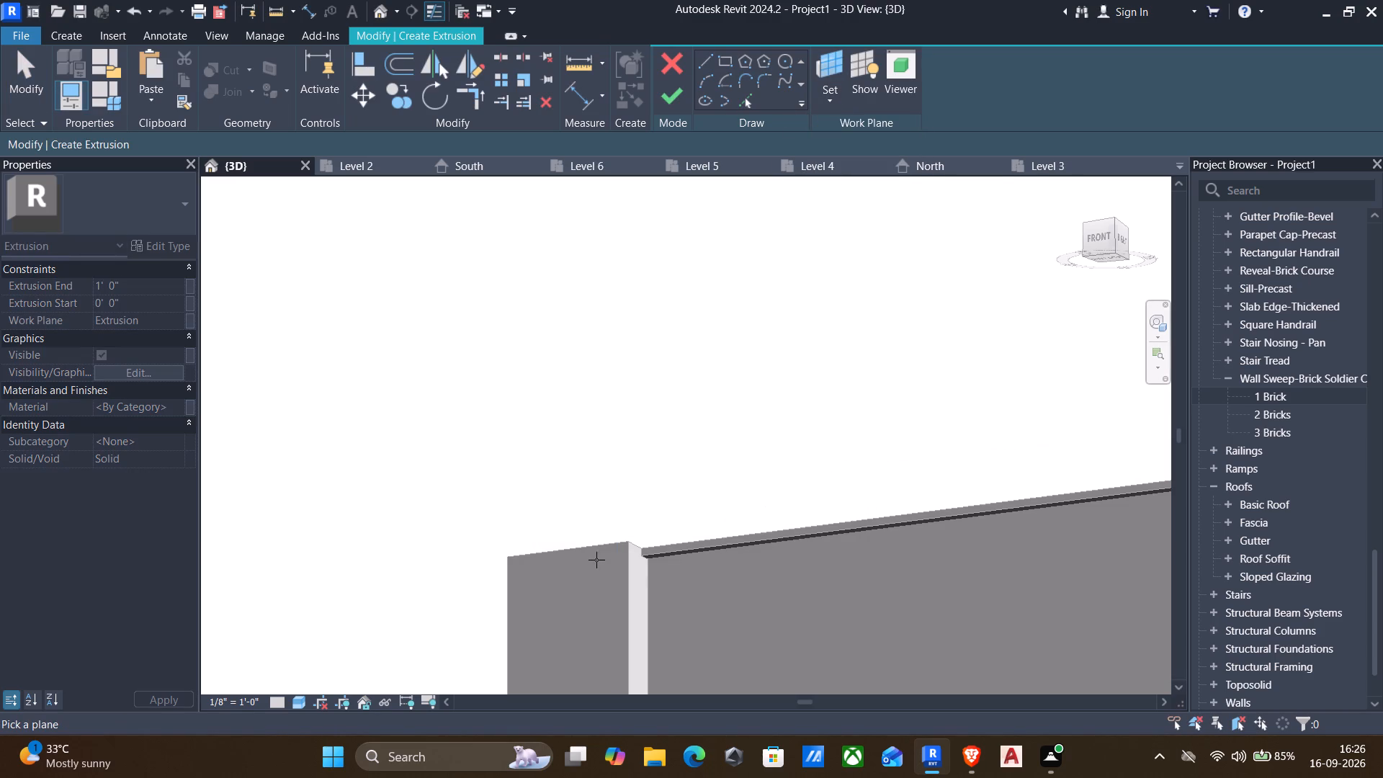
{"action": "left_click", "coordinate": [589, 546]}
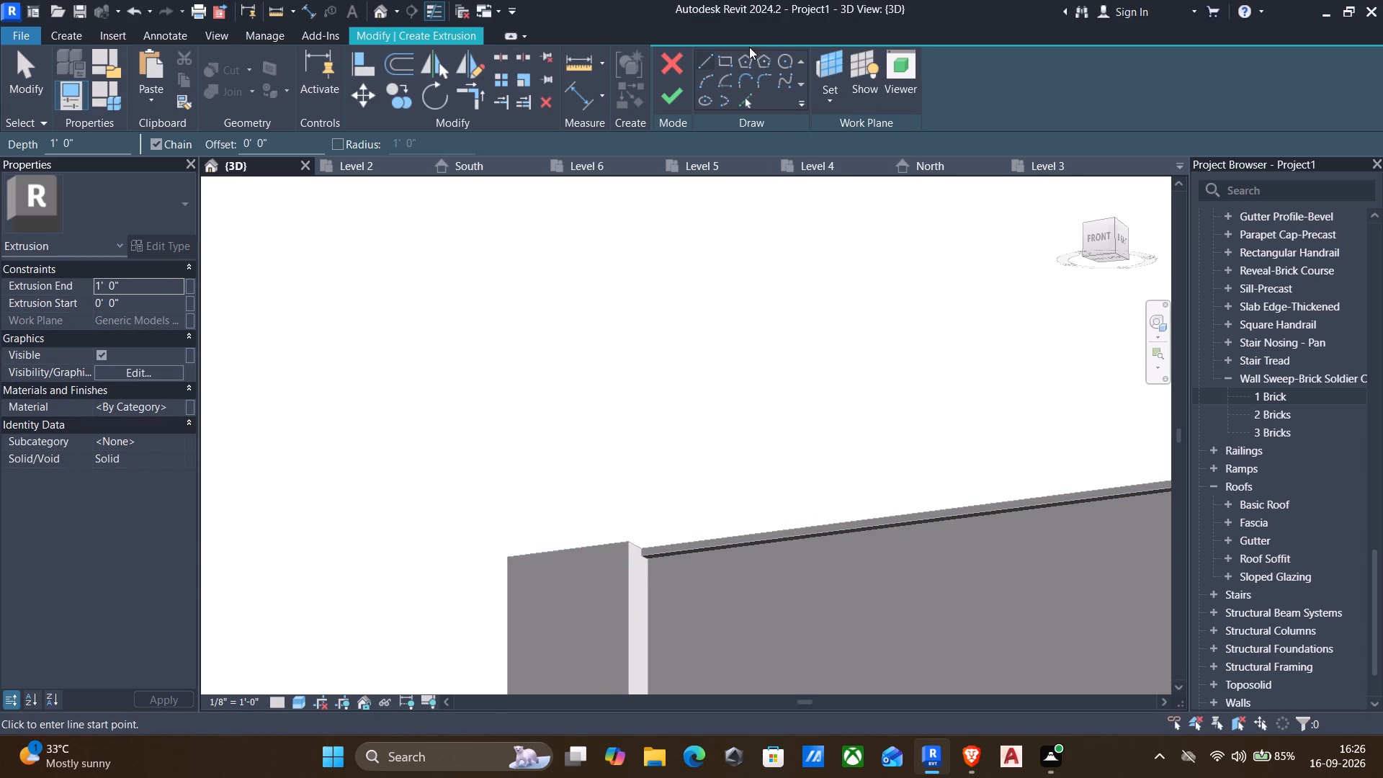
{"action": "left_click", "coordinate": [725, 58]}
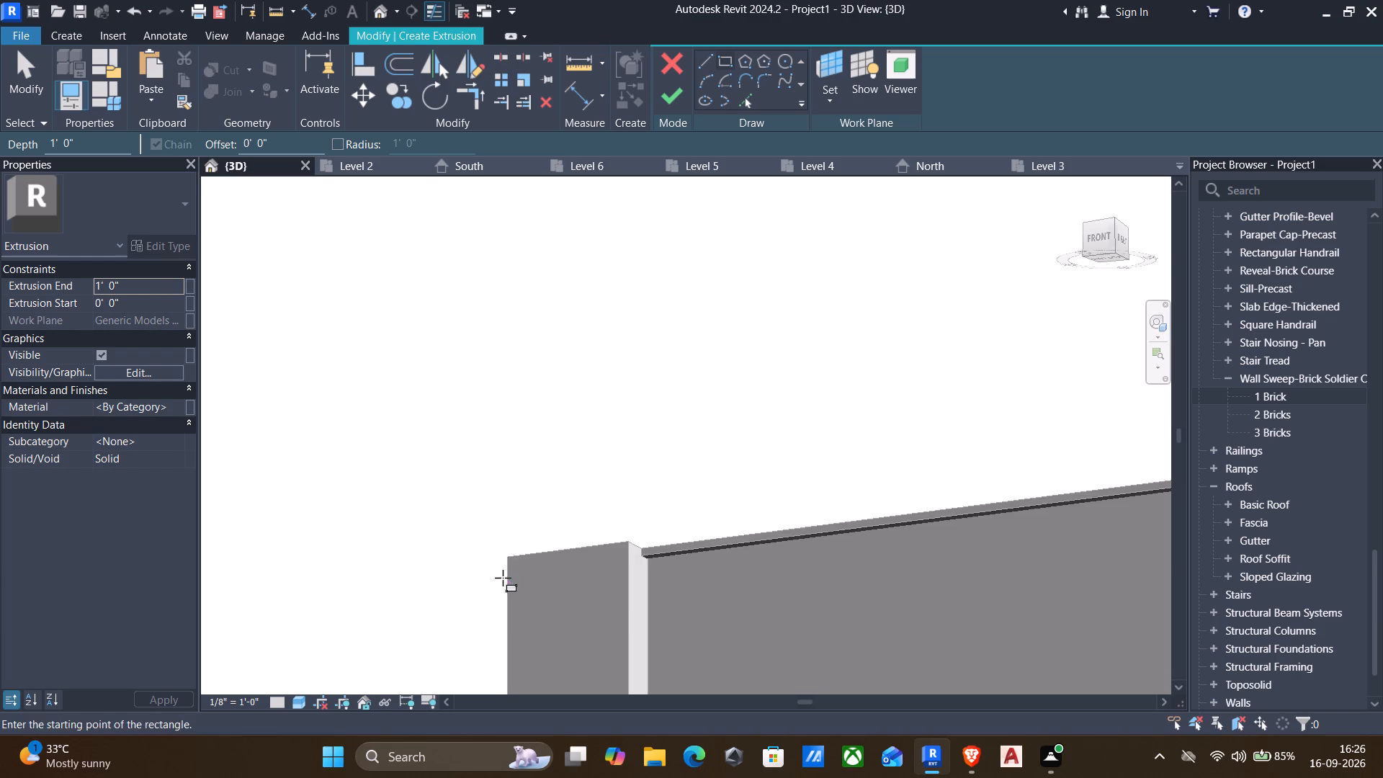
{"action": "scroll", "coordinate": [505, 575], "scroll_direction": "up", "scroll_amount": 7}
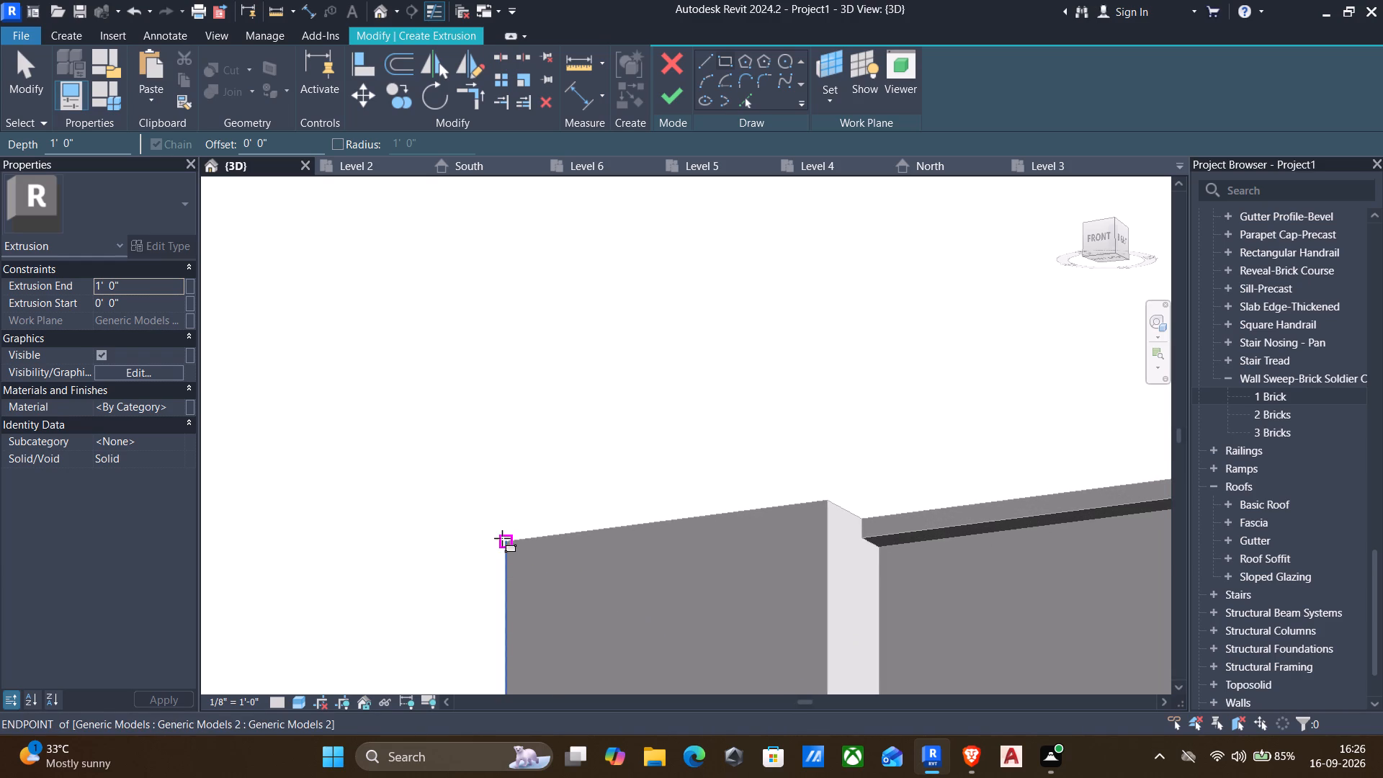
{"action": "left_click", "coordinate": [502, 538]}
{"action": "left_click", "coordinate": [528, 565]}
{"action": "key", "text": "Escape"}
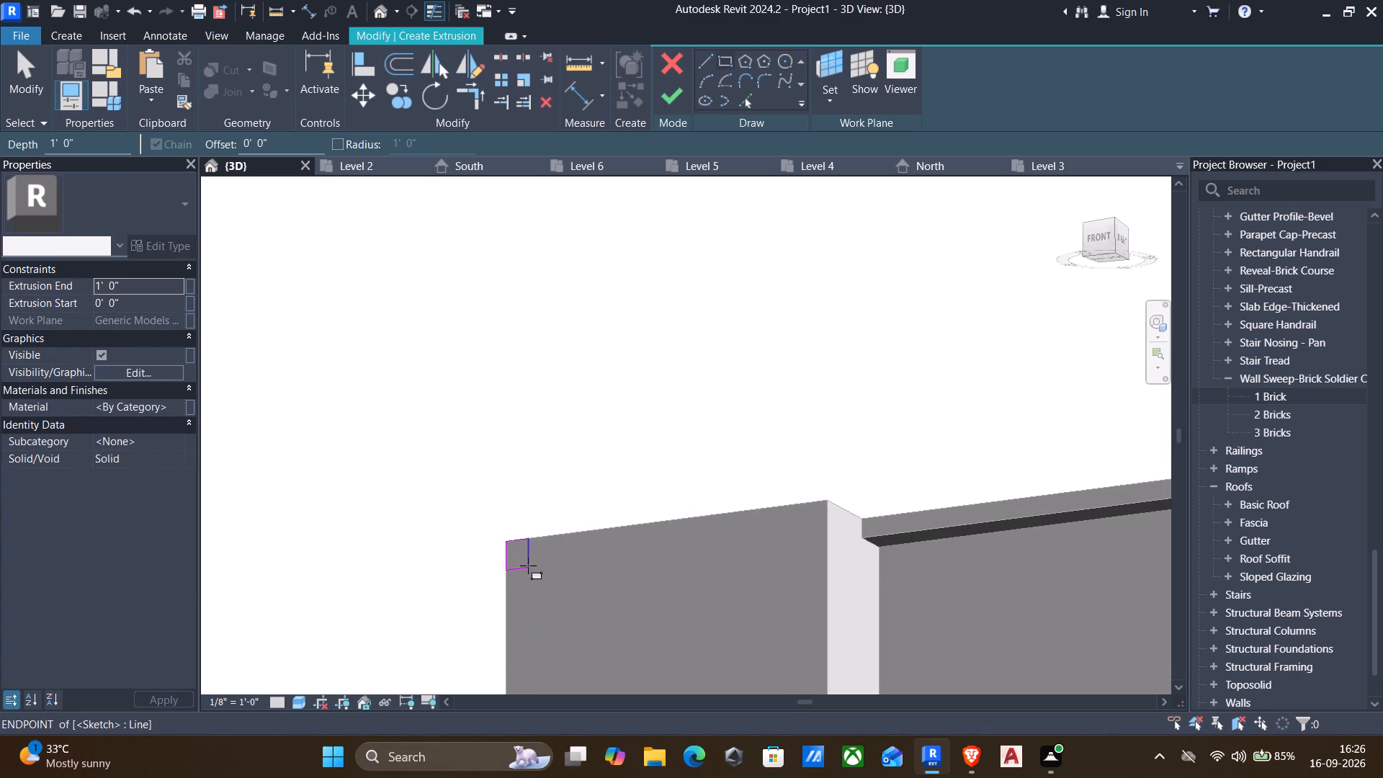
{"action": "key", "text": "Escape"}
Set the sketched rectangle's height to 1".
{"action": "left_click", "coordinate": [518, 574]}
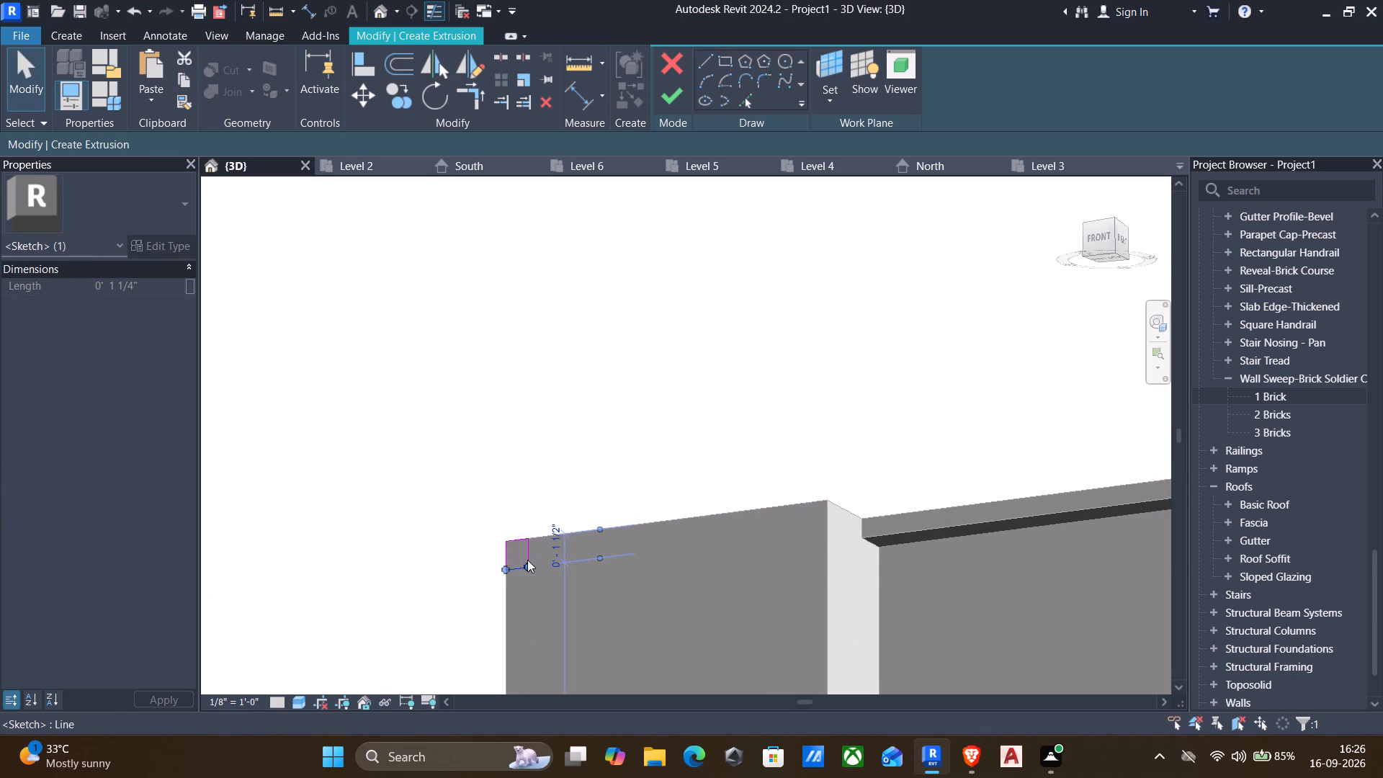
{"action": "left_click", "coordinate": [558, 542]}
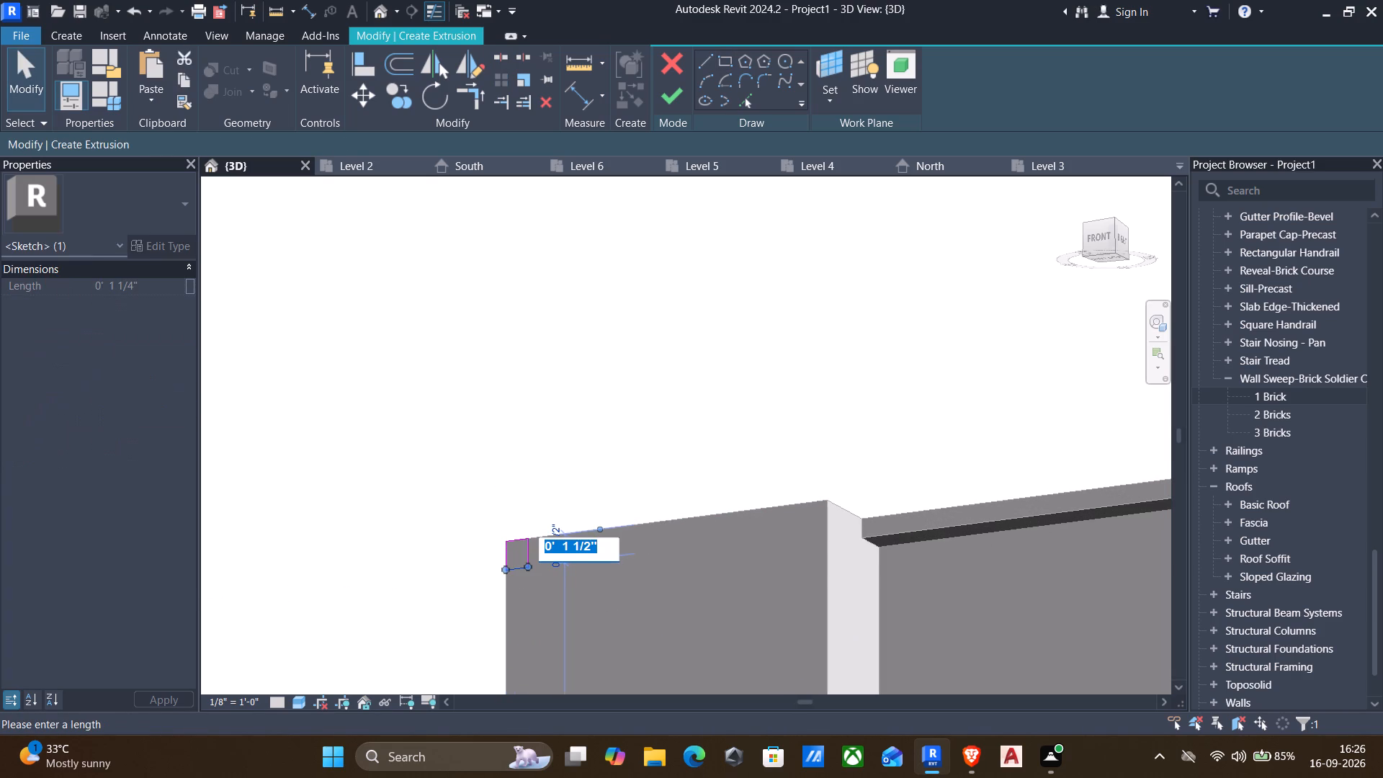
{"action": "key", "text": "1"}
{"action": "key", "text": "shift+quotedbl"}
{"action": "key", "text": "Return"}
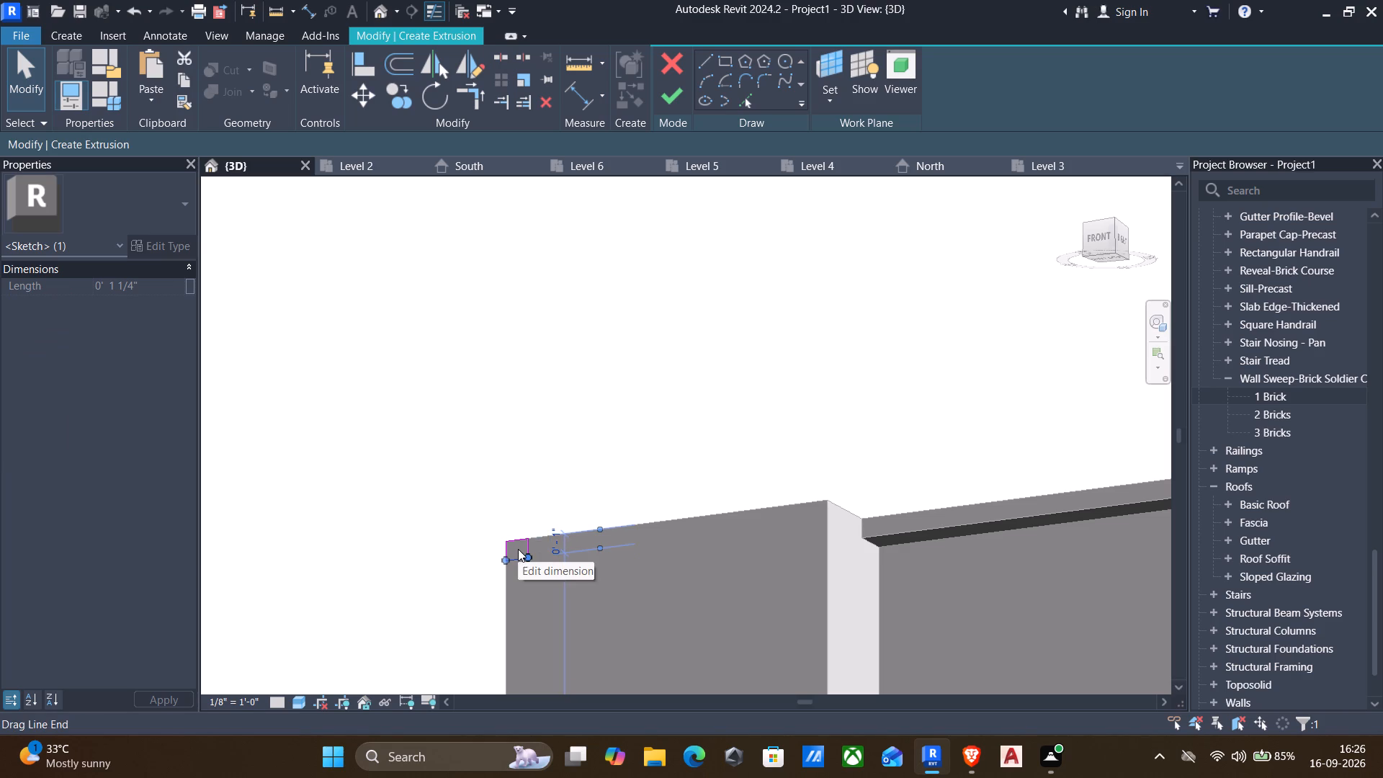
{"action": "key", "text": "Escape"}
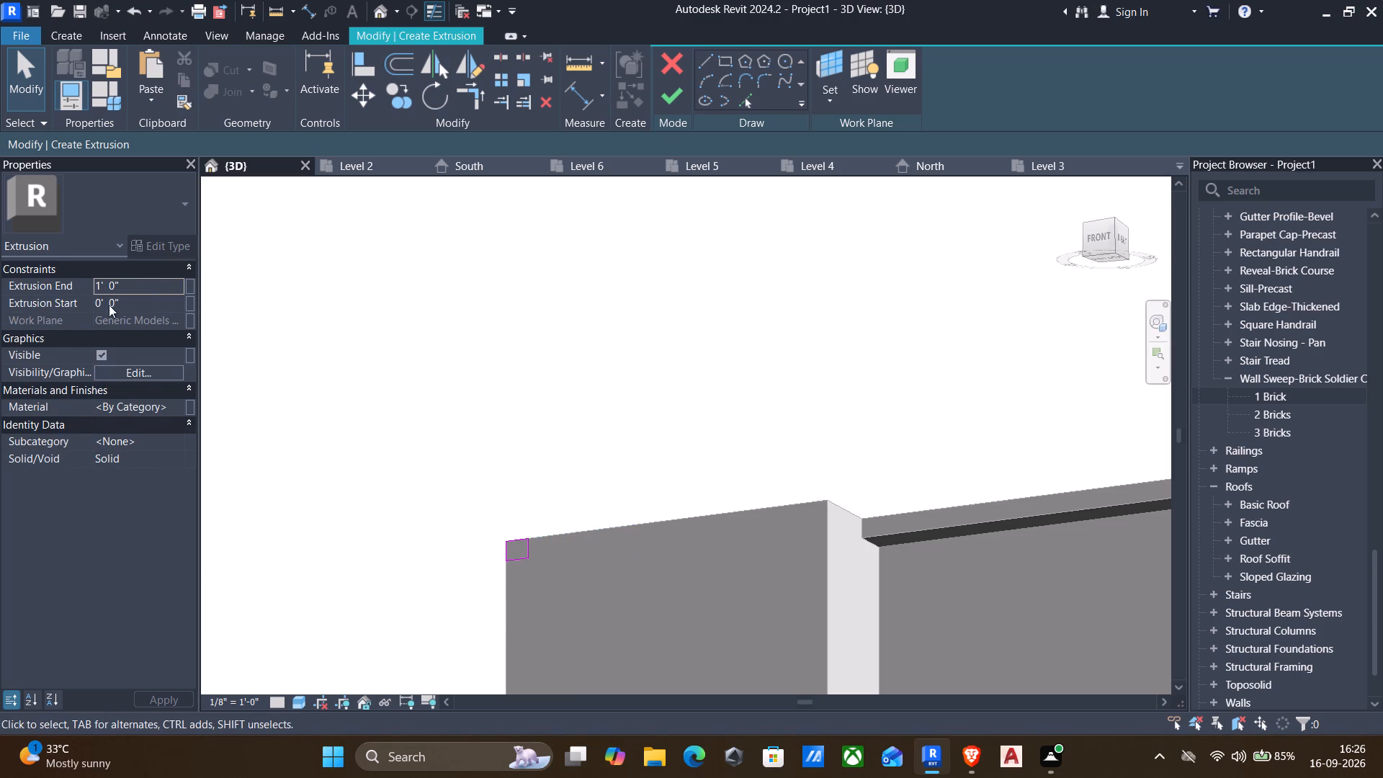
Set the extrusion end to 2" and finish the small block at the pier's outer top corner.
{"action": "left_click", "coordinate": [152, 283]}
{"action": "key", "text": "2"}
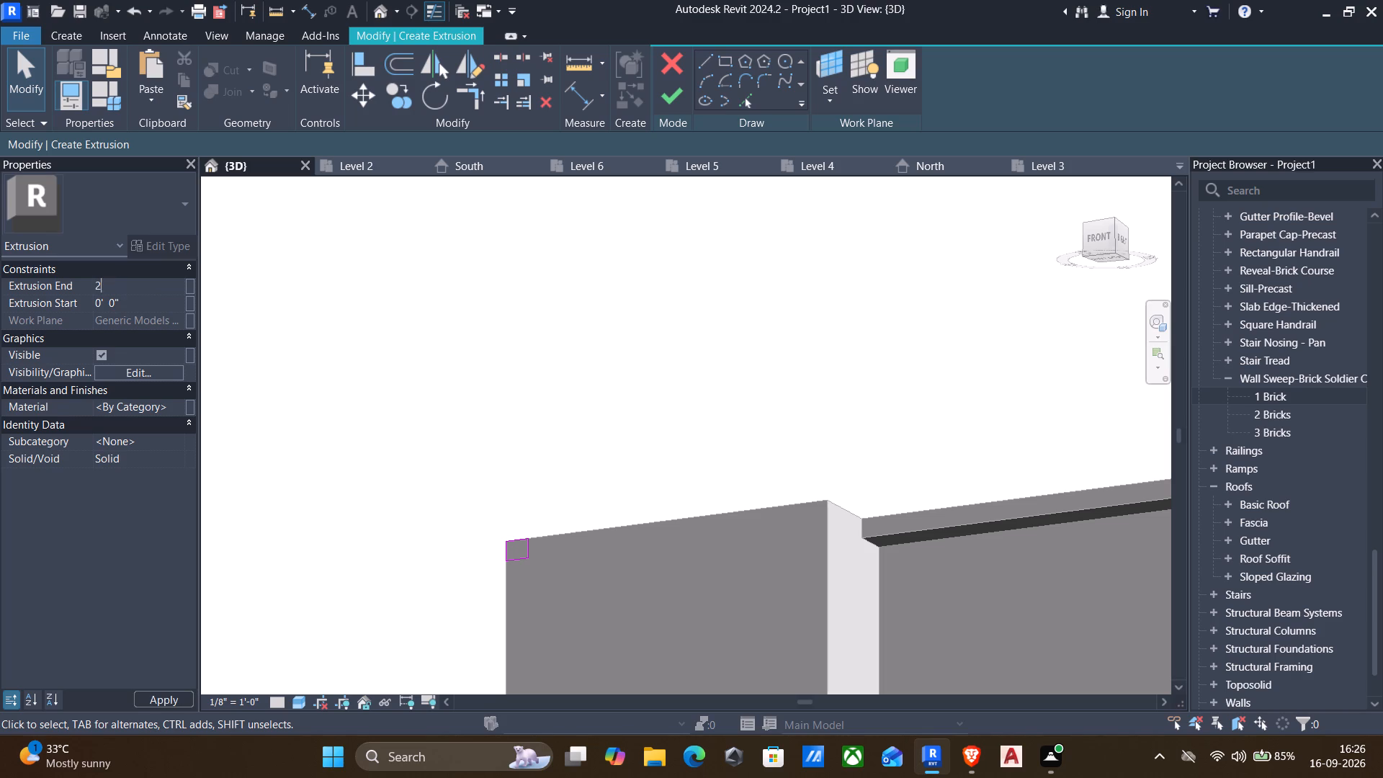
{"action": "key", "text": "shift+quotedbl"}
{"action": "key", "text": "Return"}
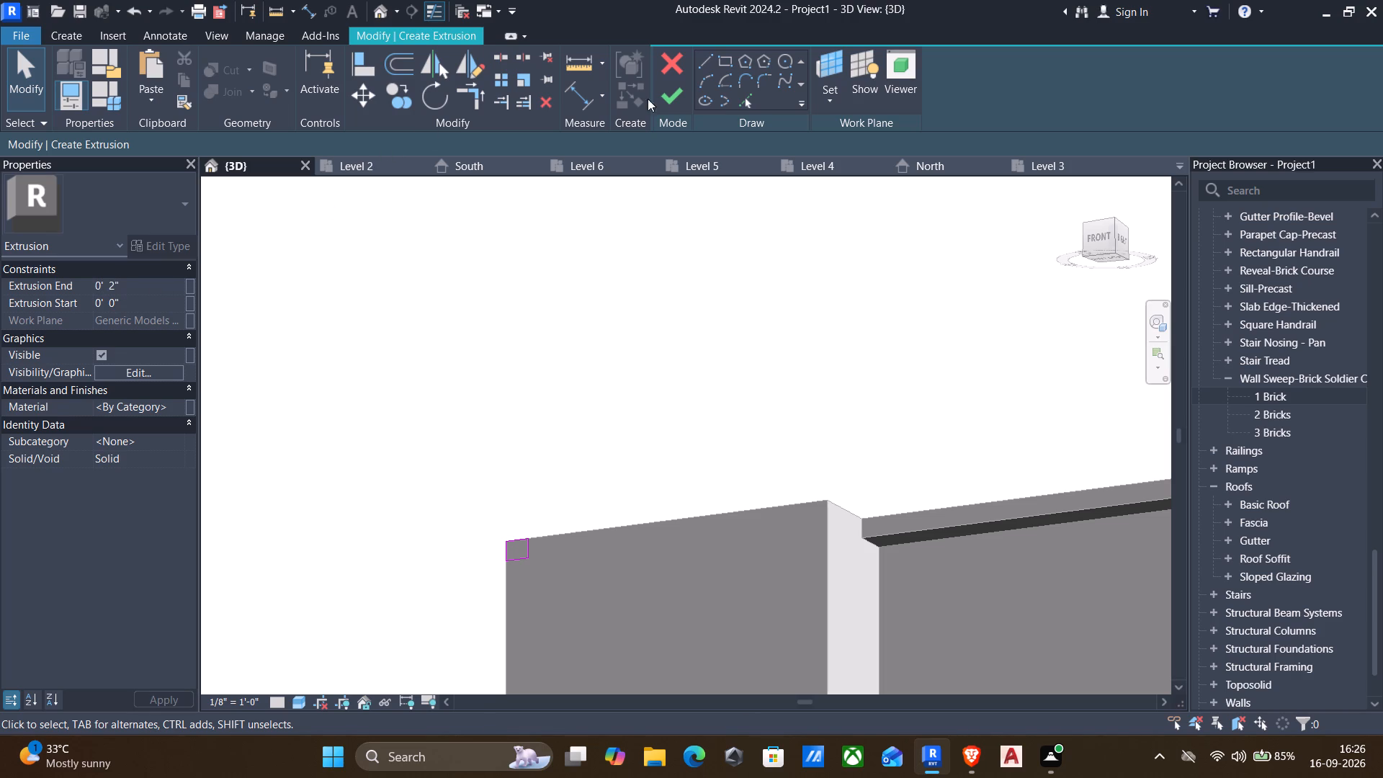
{"action": "left_click", "coordinate": [671, 91]}
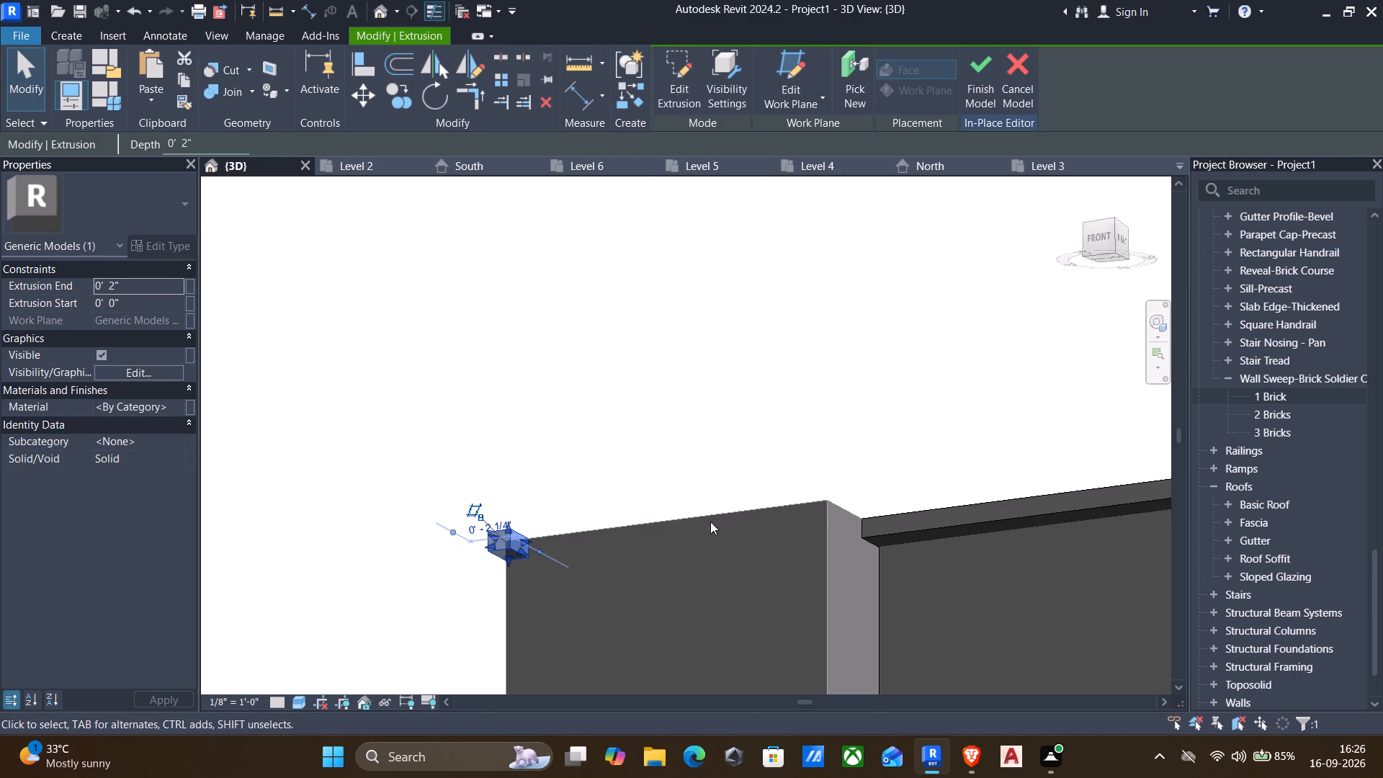
{"action": "scroll", "coordinate": [906, 483], "scroll_direction": "down", "scroll_amount": 1}
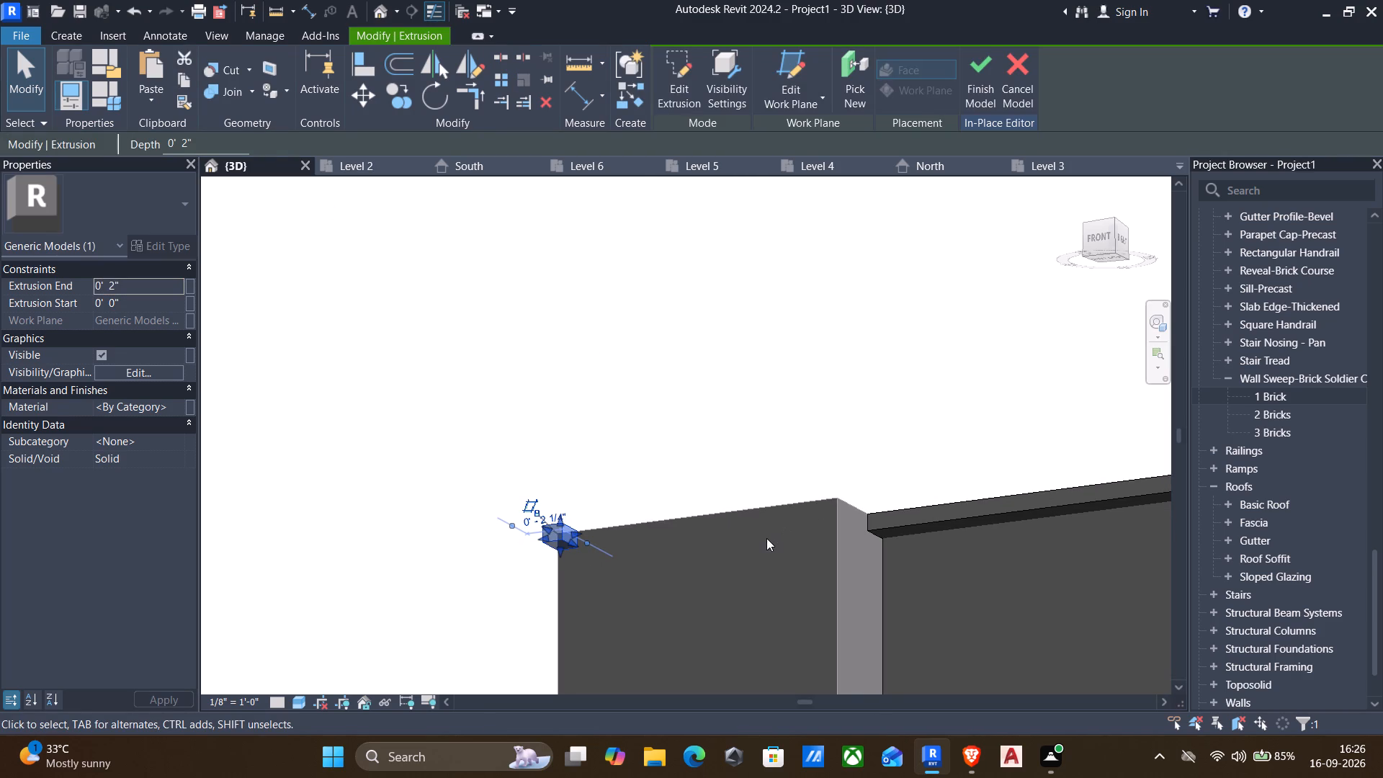
{"action": "key", "text": "Escape"}
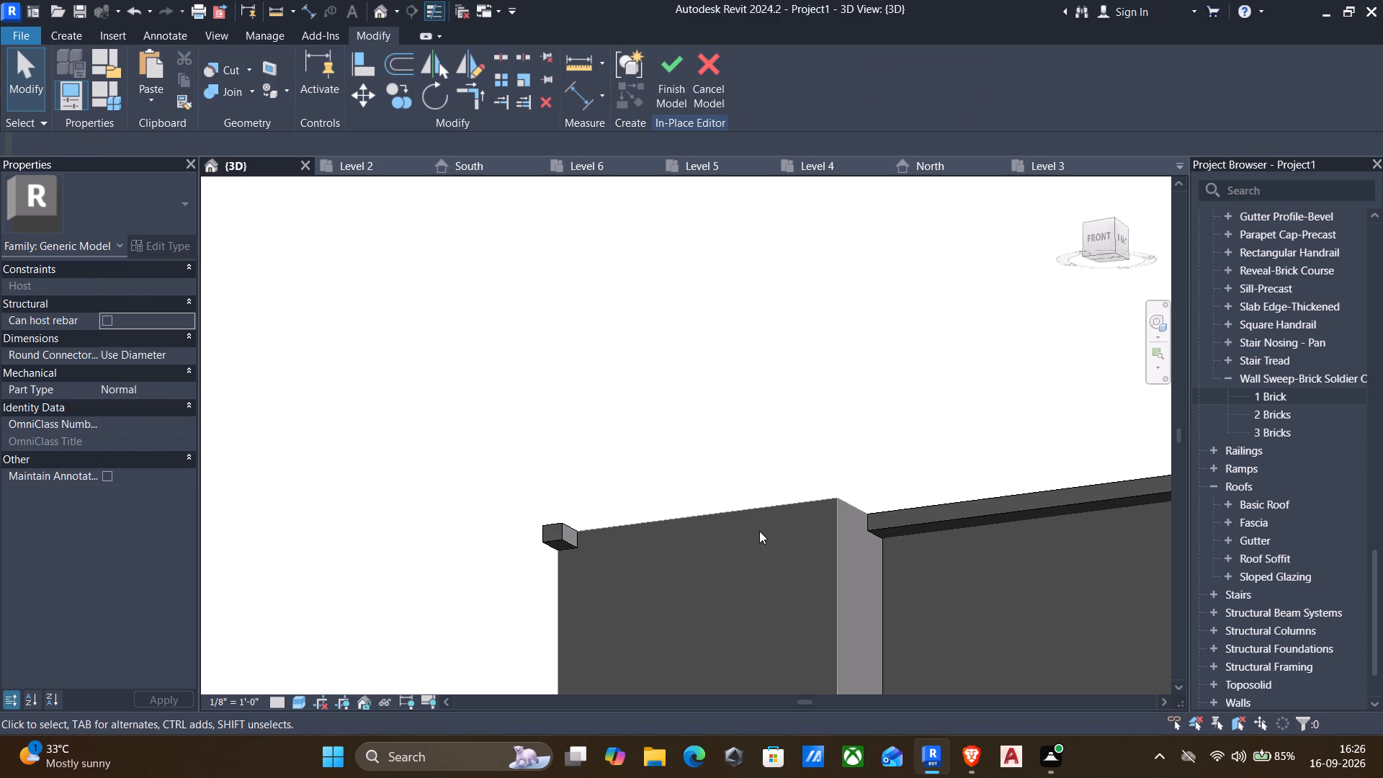
Start another extrusion with the pier's adjoining side face as its work plane.
{"action": "scroll", "coordinate": [759, 538], "scroll_direction": "down", "scroll_amount": 1, "text": "shift"}
{"action": "middle_click_drag", "start_coordinate": [751, 547], "coordinate": [528, 711], "text": "shift"}
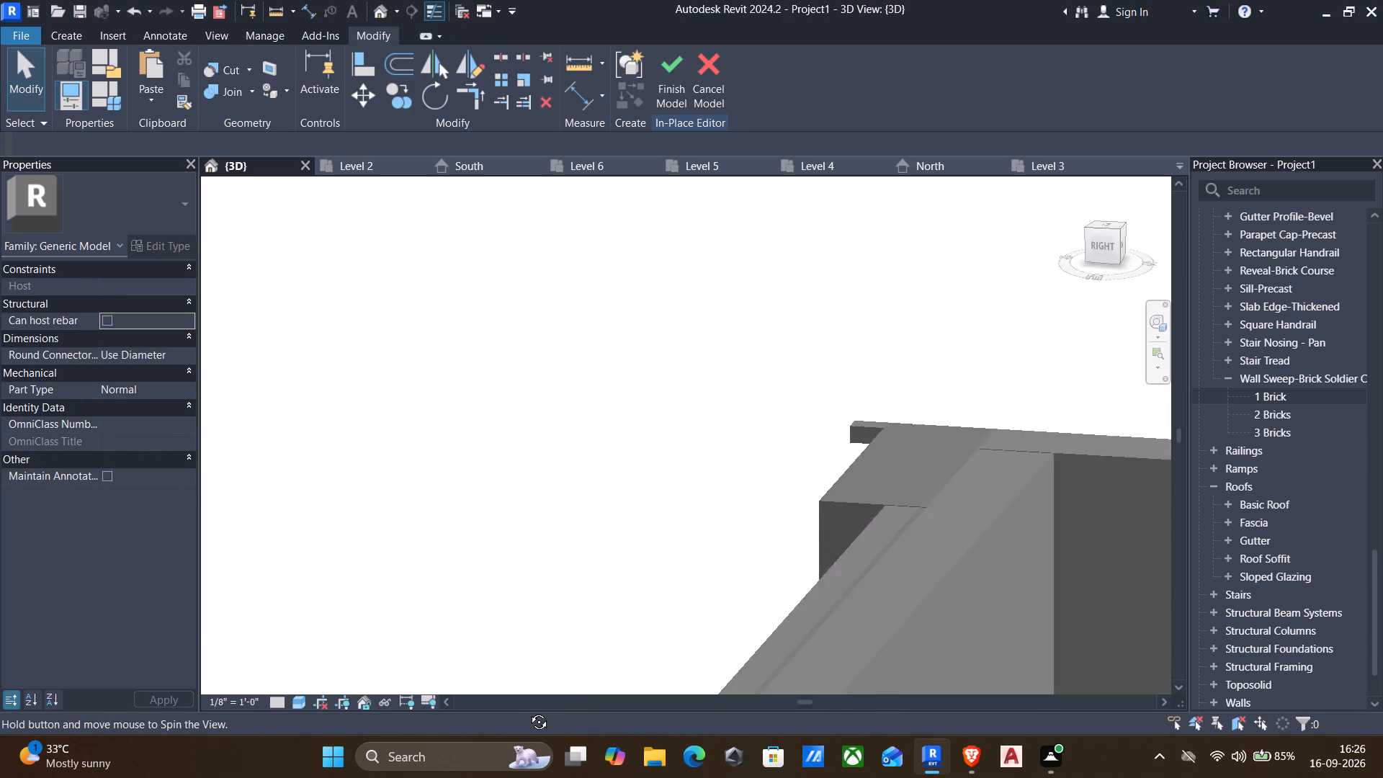
{"action": "middle_click_drag", "start_coordinate": [528, 711], "coordinate": [684, 671], "text": "shift"}
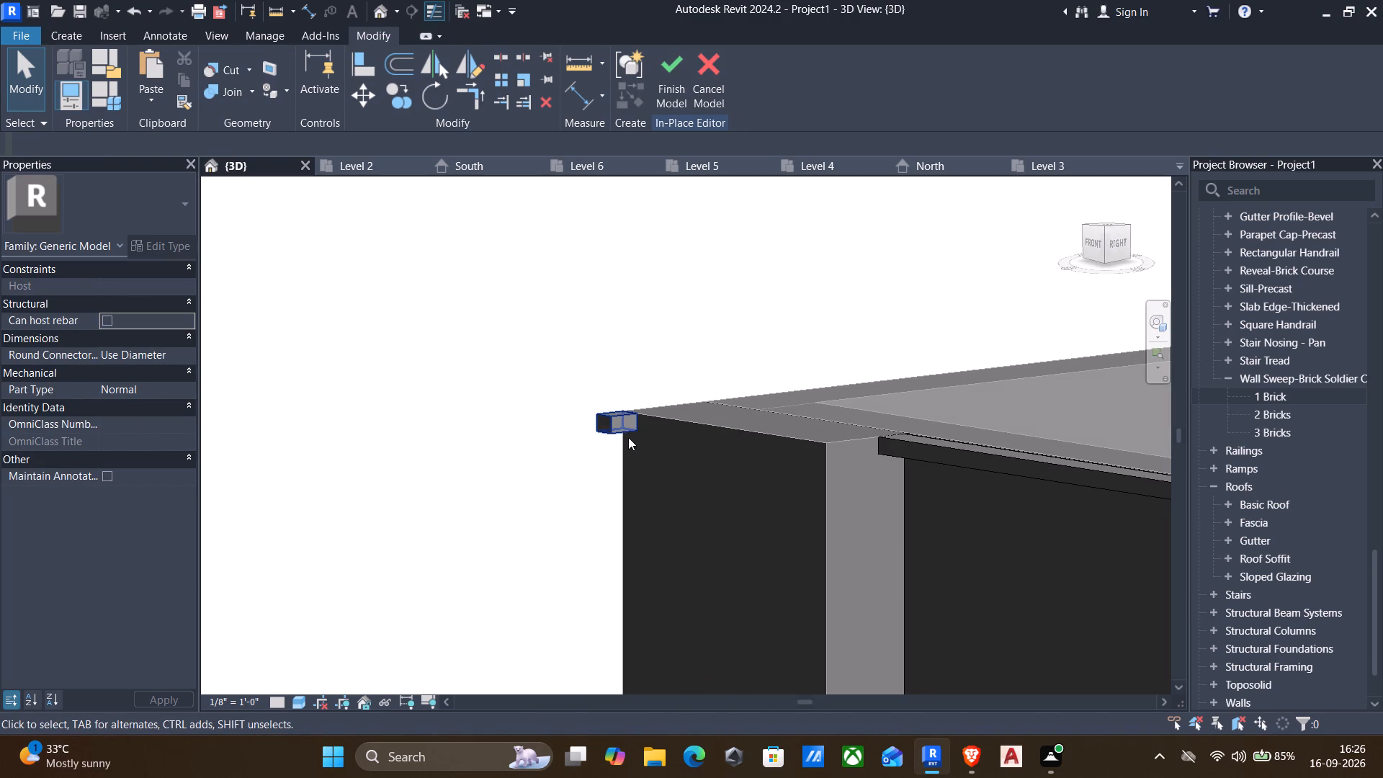
{"action": "left_click", "coordinate": [622, 430]}
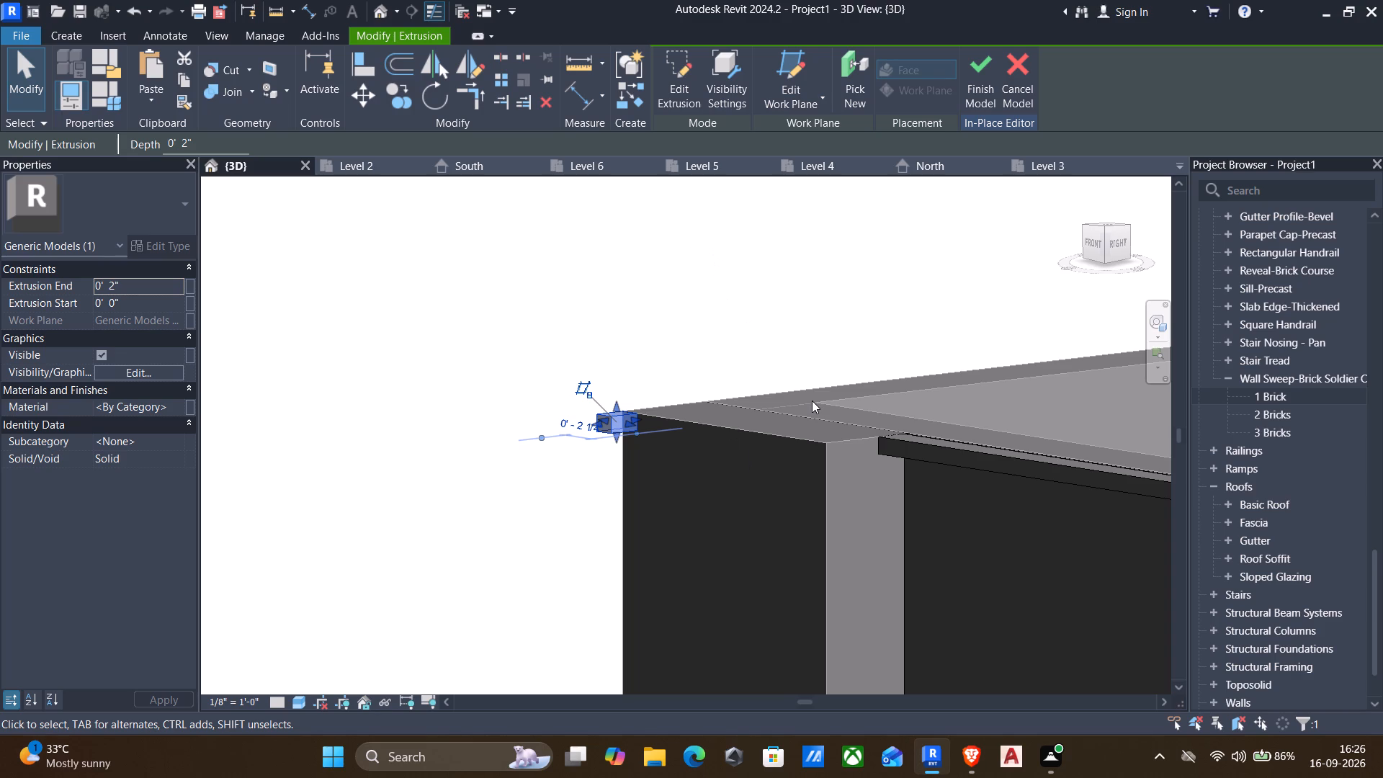
{"action": "key", "text": "Escape"}
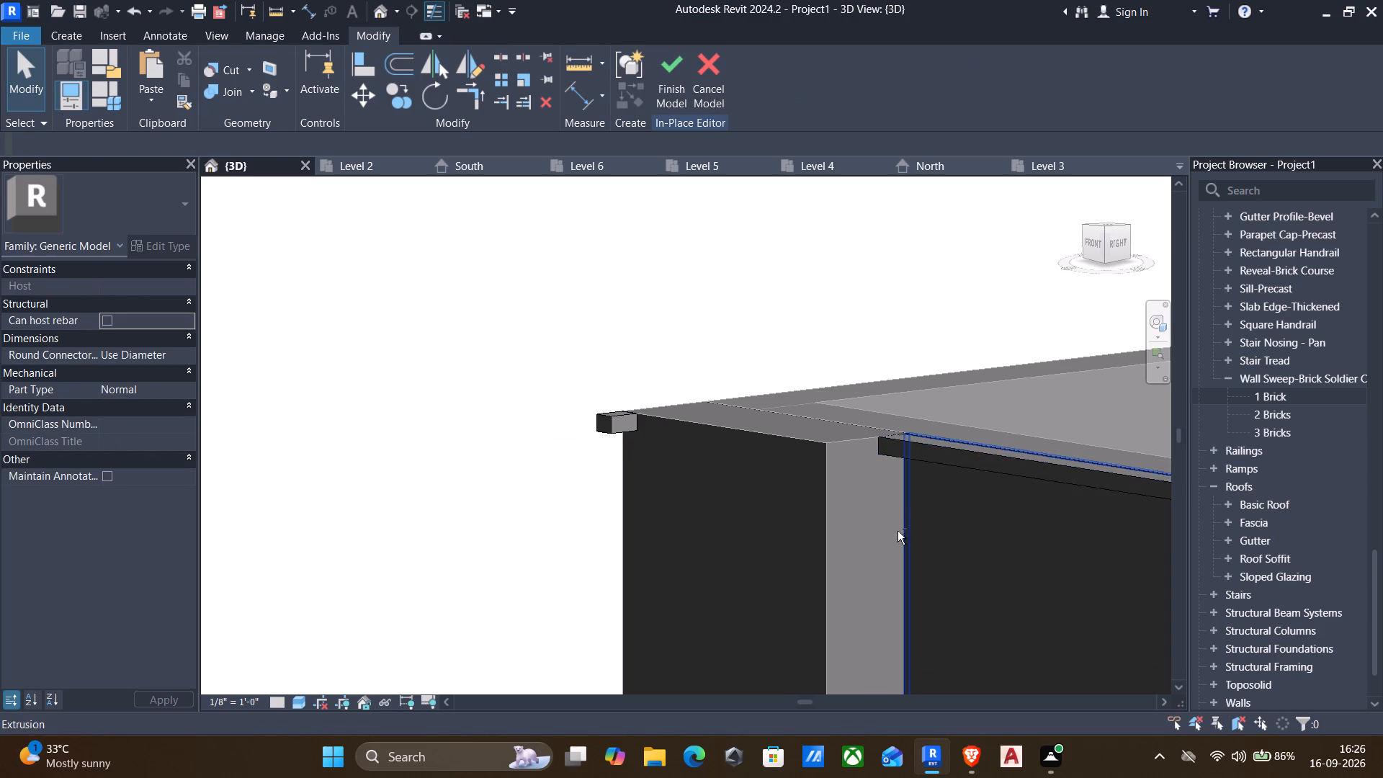
{"action": "middle_click_drag", "start_coordinate": [878, 535], "coordinate": [817, 543], "text": "shift"}
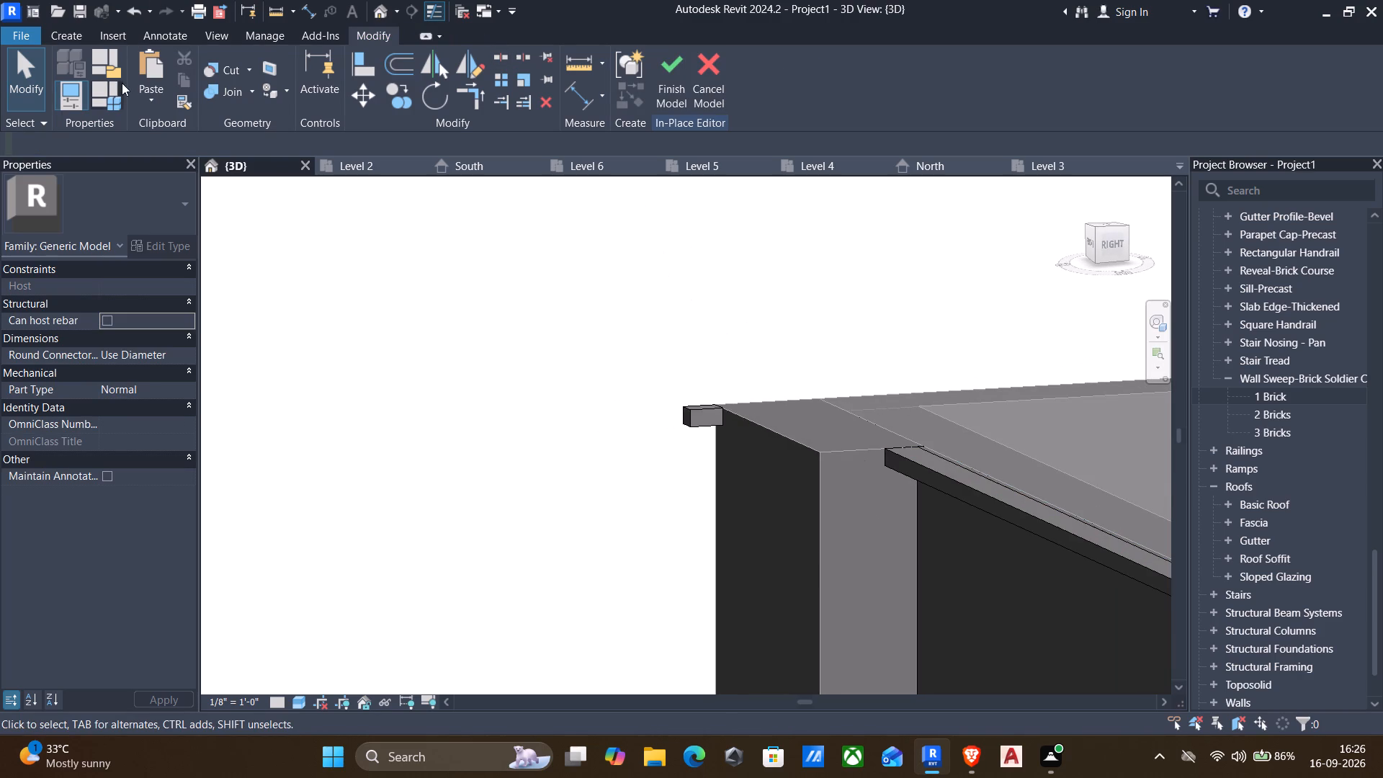
{"action": "left_click", "coordinate": [68, 34]}
{"action": "left_click", "coordinate": [151, 80]}
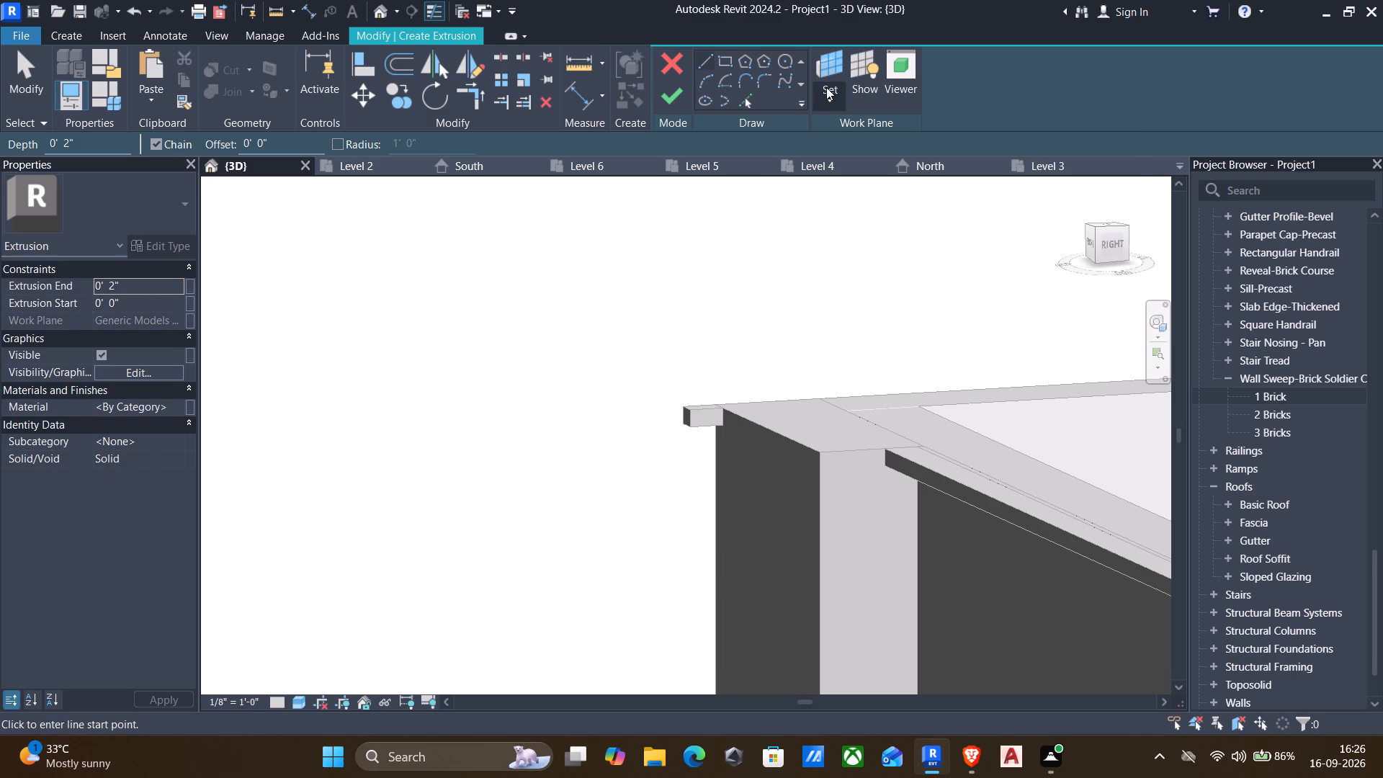
{"action": "left_click", "coordinate": [825, 87]}
{"action": "left_click", "coordinate": [827, 176]}
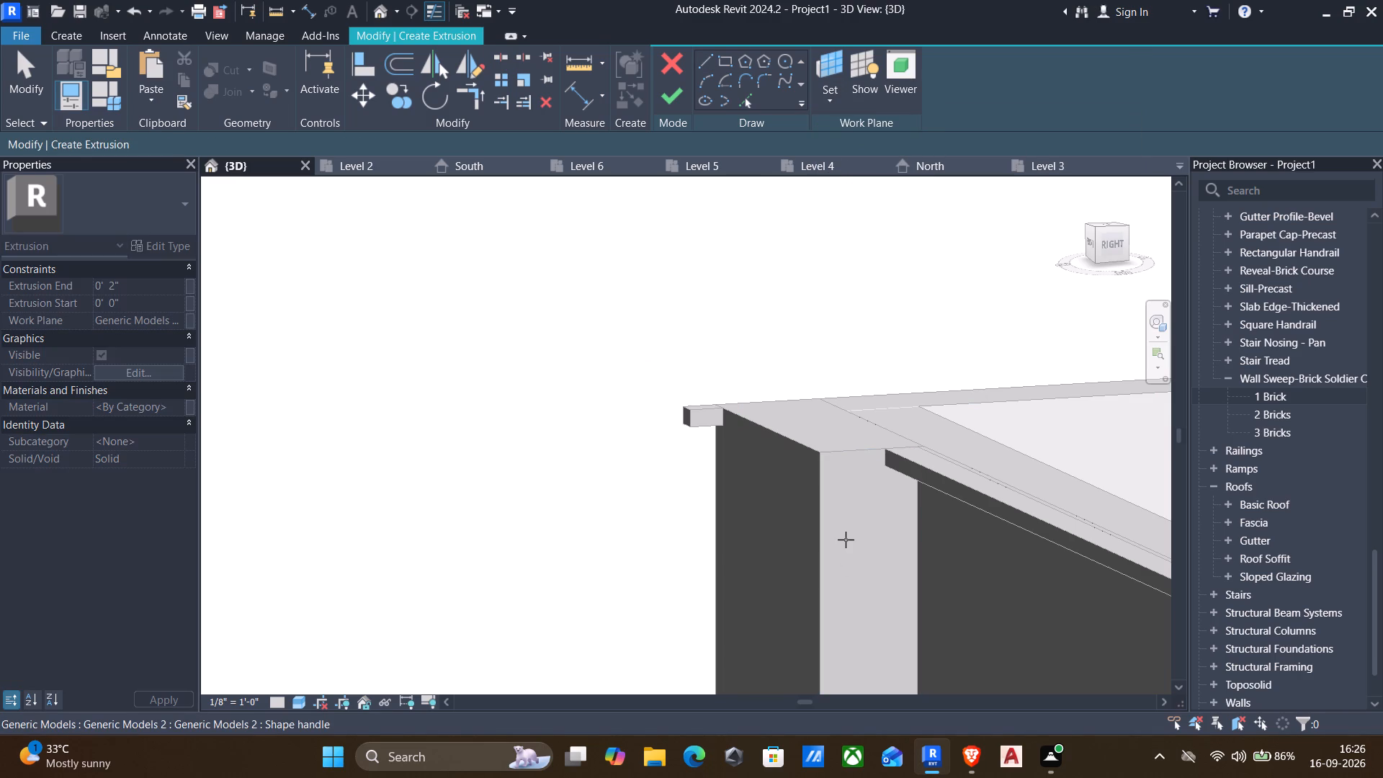
{"action": "left_click", "coordinate": [833, 454]}
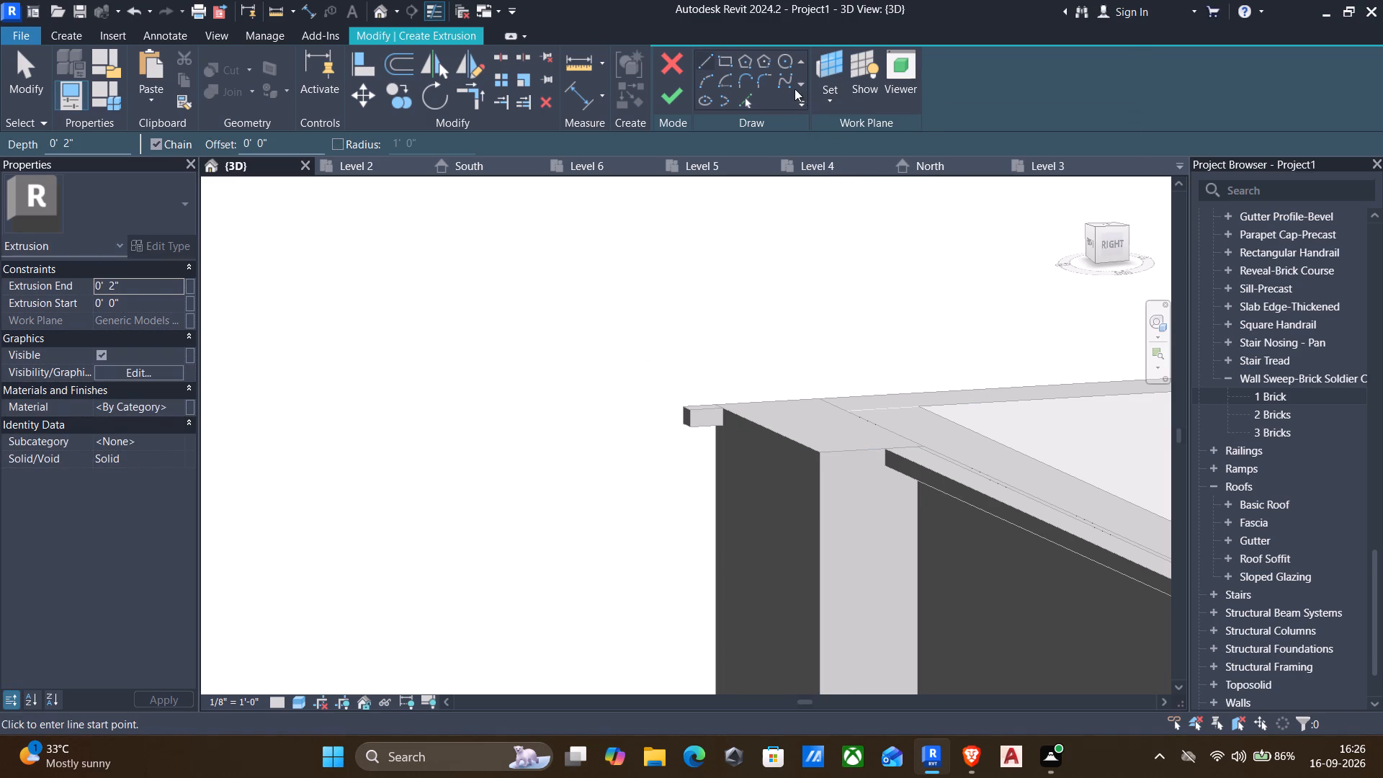
Sketch a rectangle about 1/2" wide on the side face, starting at the top corner where the existing ledge ends and matching its height.
{"action": "left_click", "coordinate": [723, 58]}
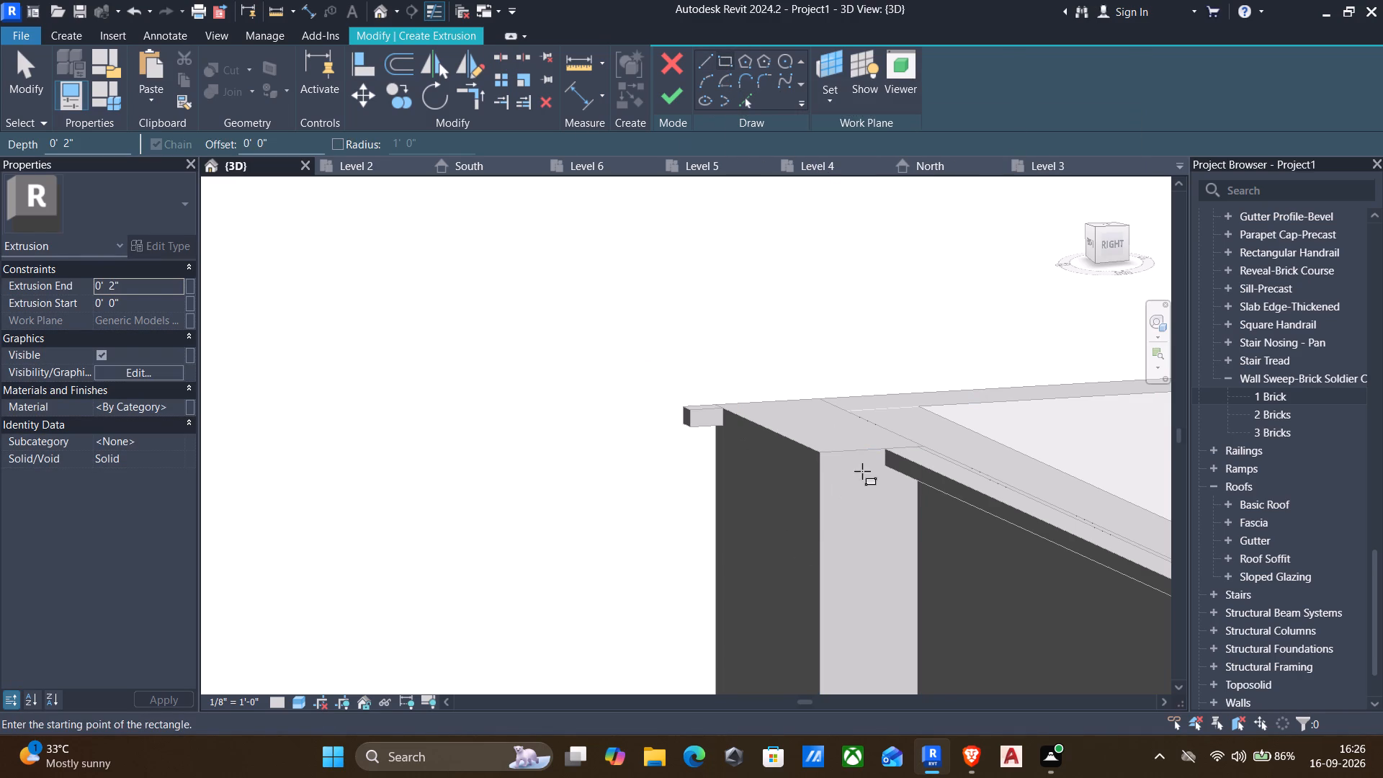
{"action": "scroll", "coordinate": [867, 464], "scroll_direction": "up", "scroll_amount": 9}
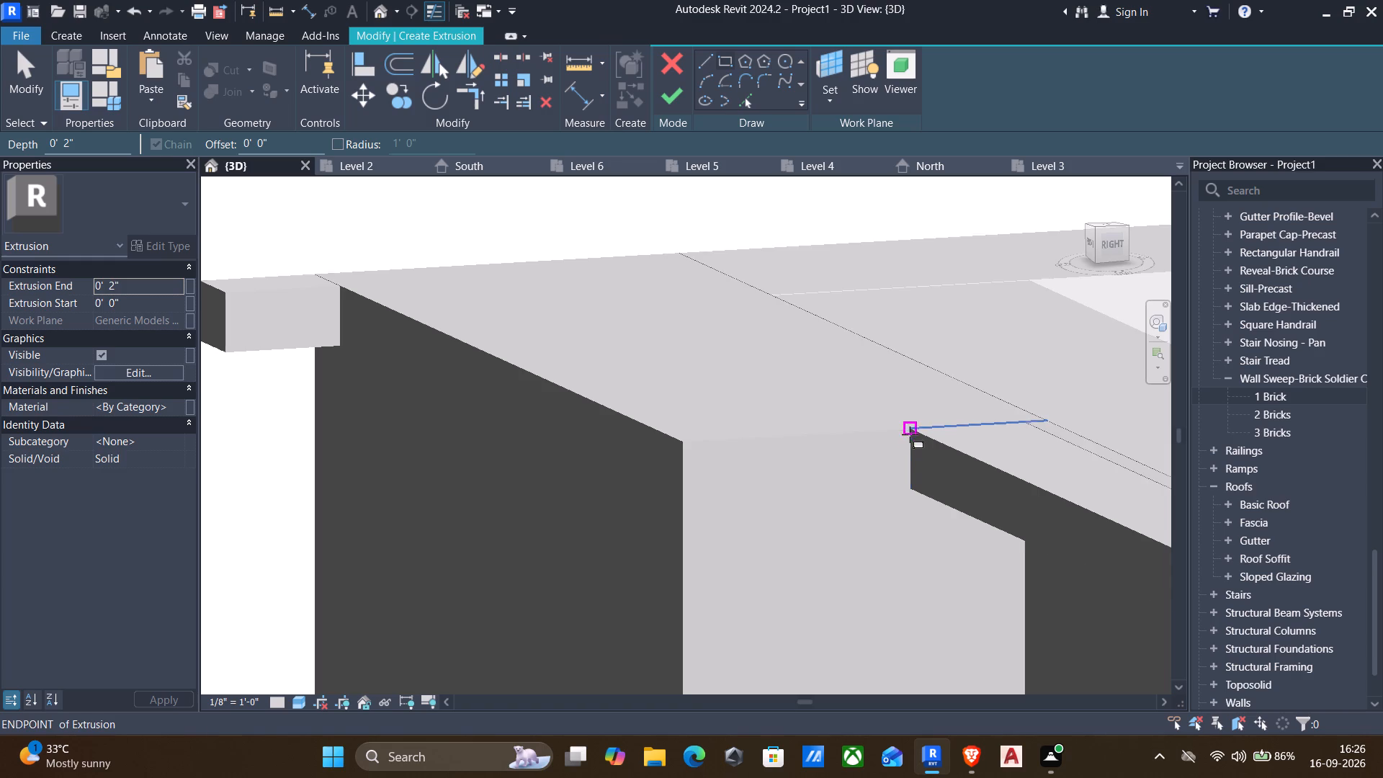
{"action": "left_click", "coordinate": [908, 432]}
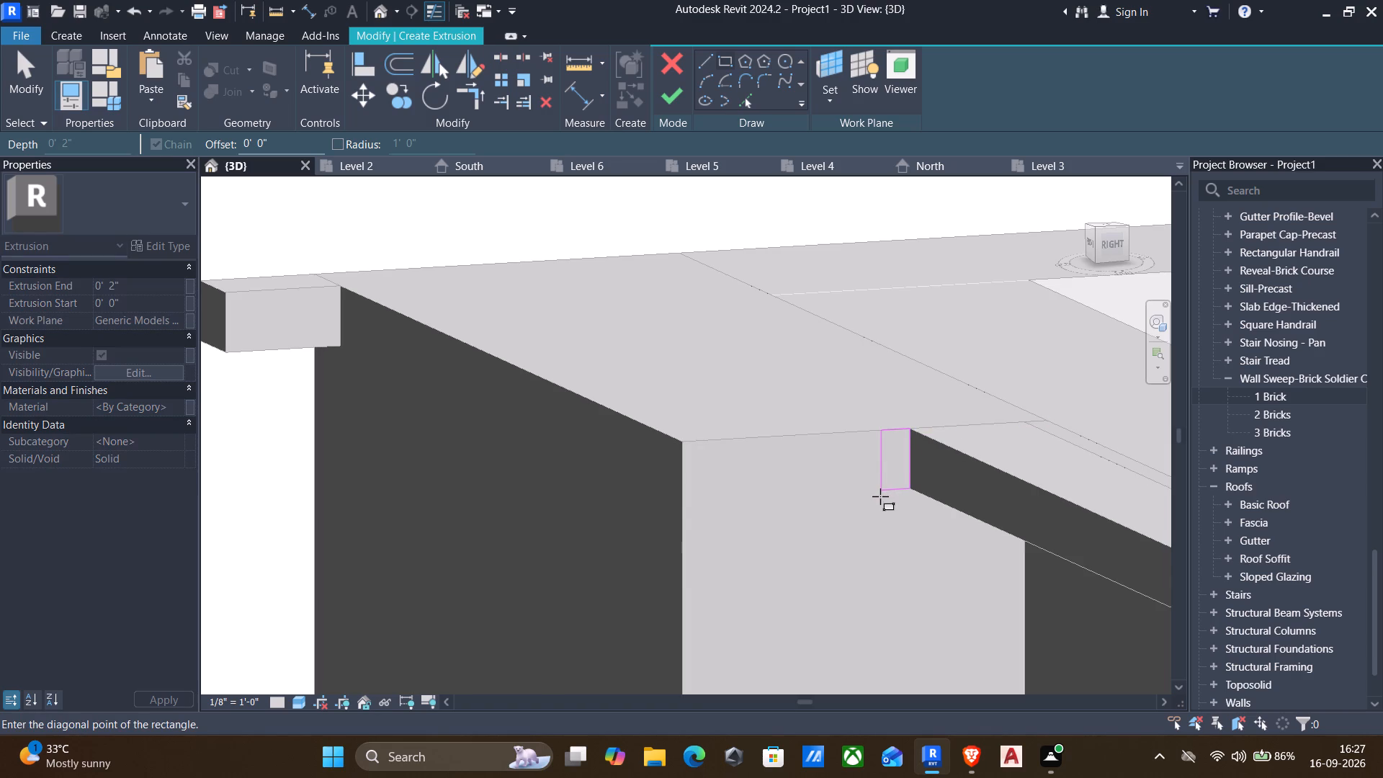
{"action": "left_click", "coordinate": [880, 496]}
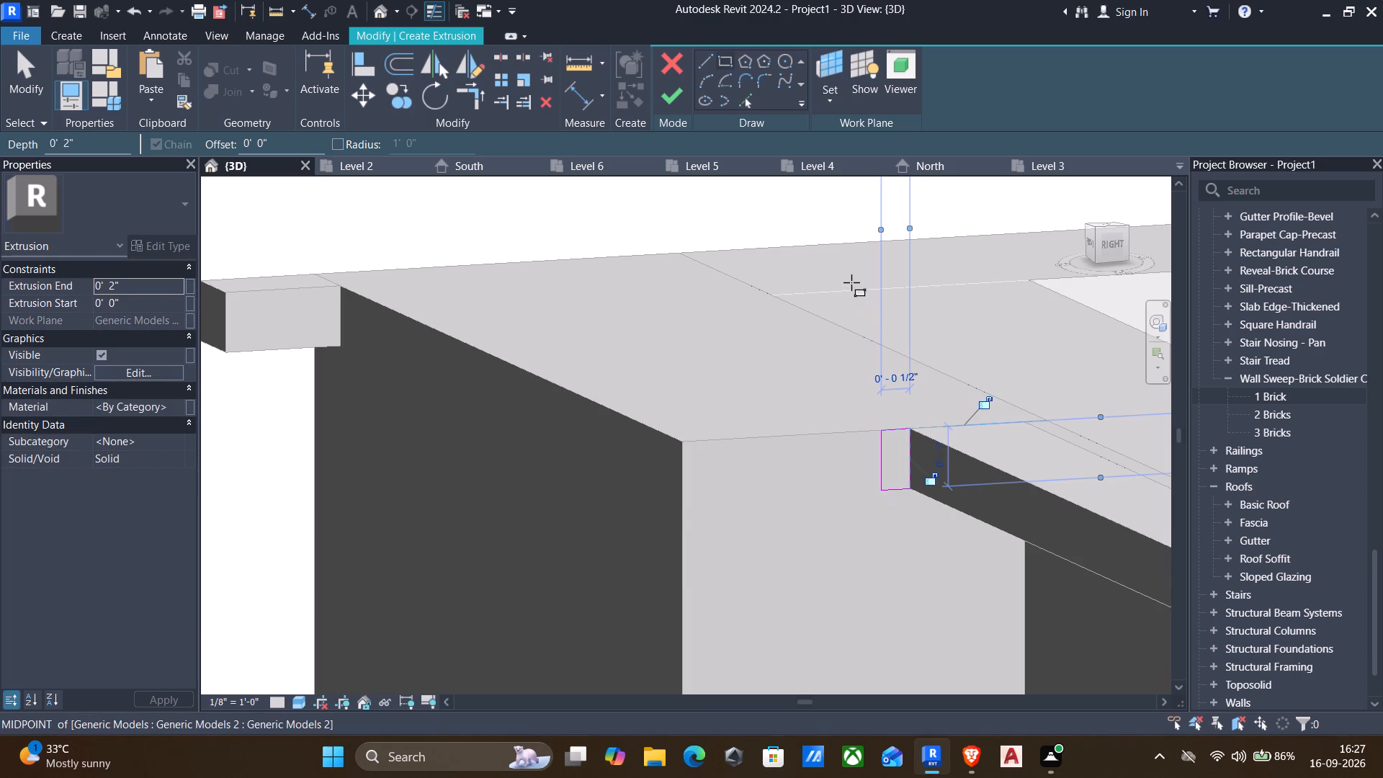
{"action": "key", "text": "Escape"}
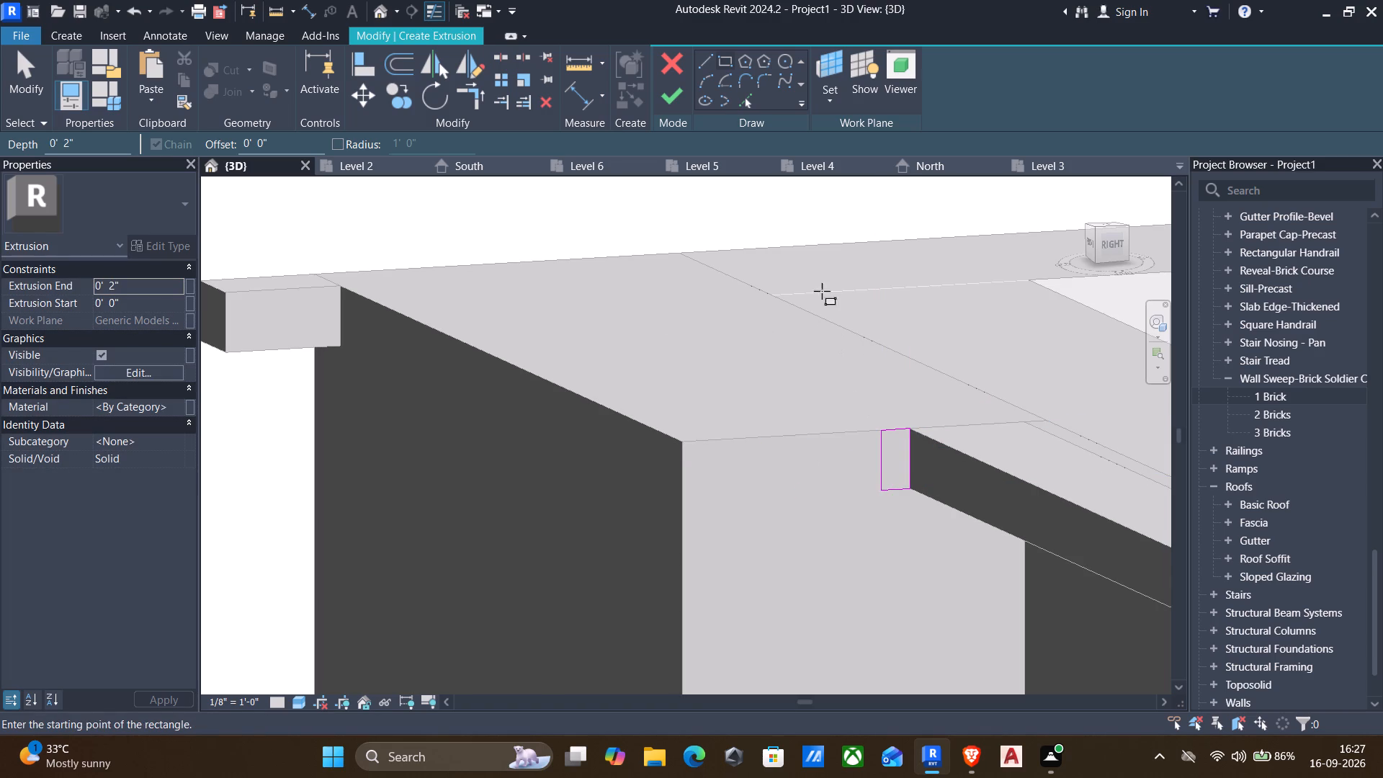
Finish the side-face extrusion at 2" depth and finish the in-place model.
{"action": "left_click", "coordinate": [666, 99]}
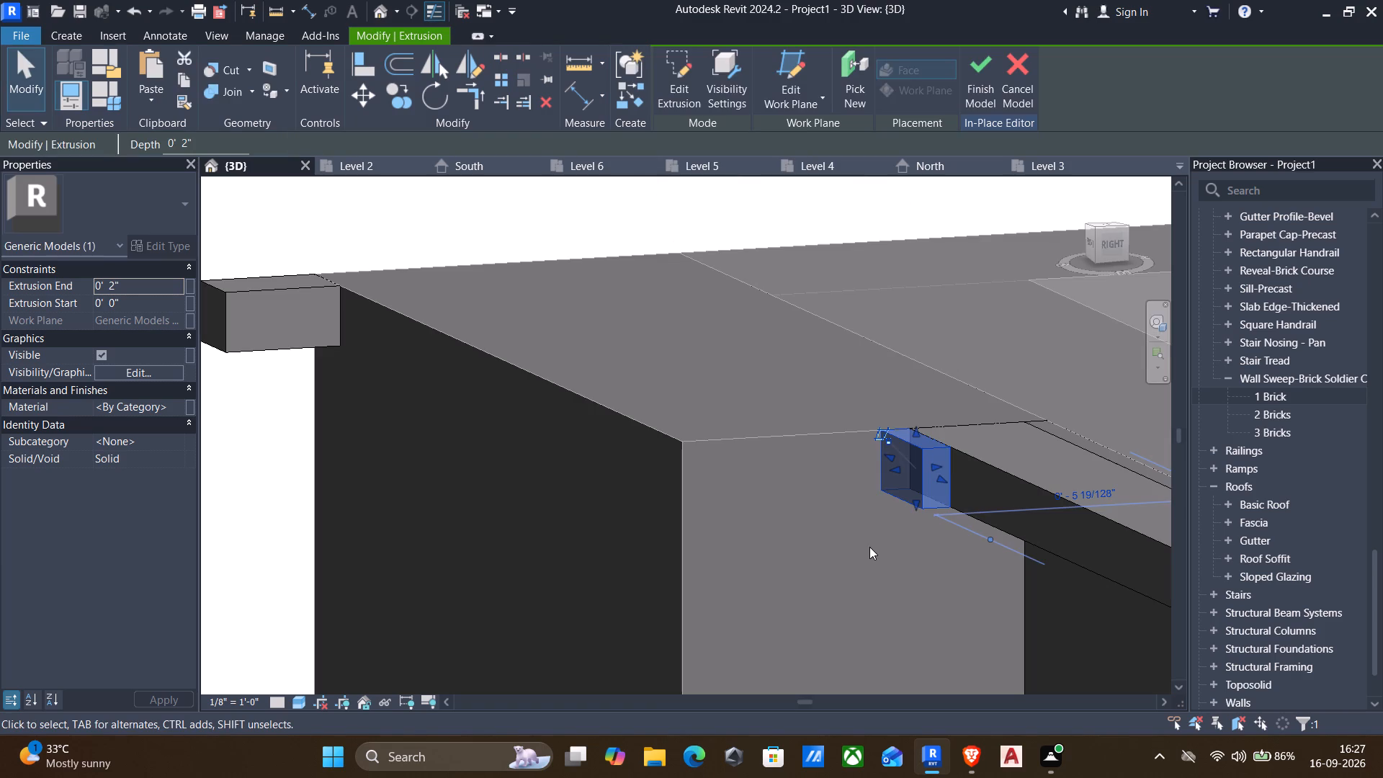
{"action": "scroll", "coordinate": [753, 478], "scroll_direction": "down", "scroll_amount": 2}
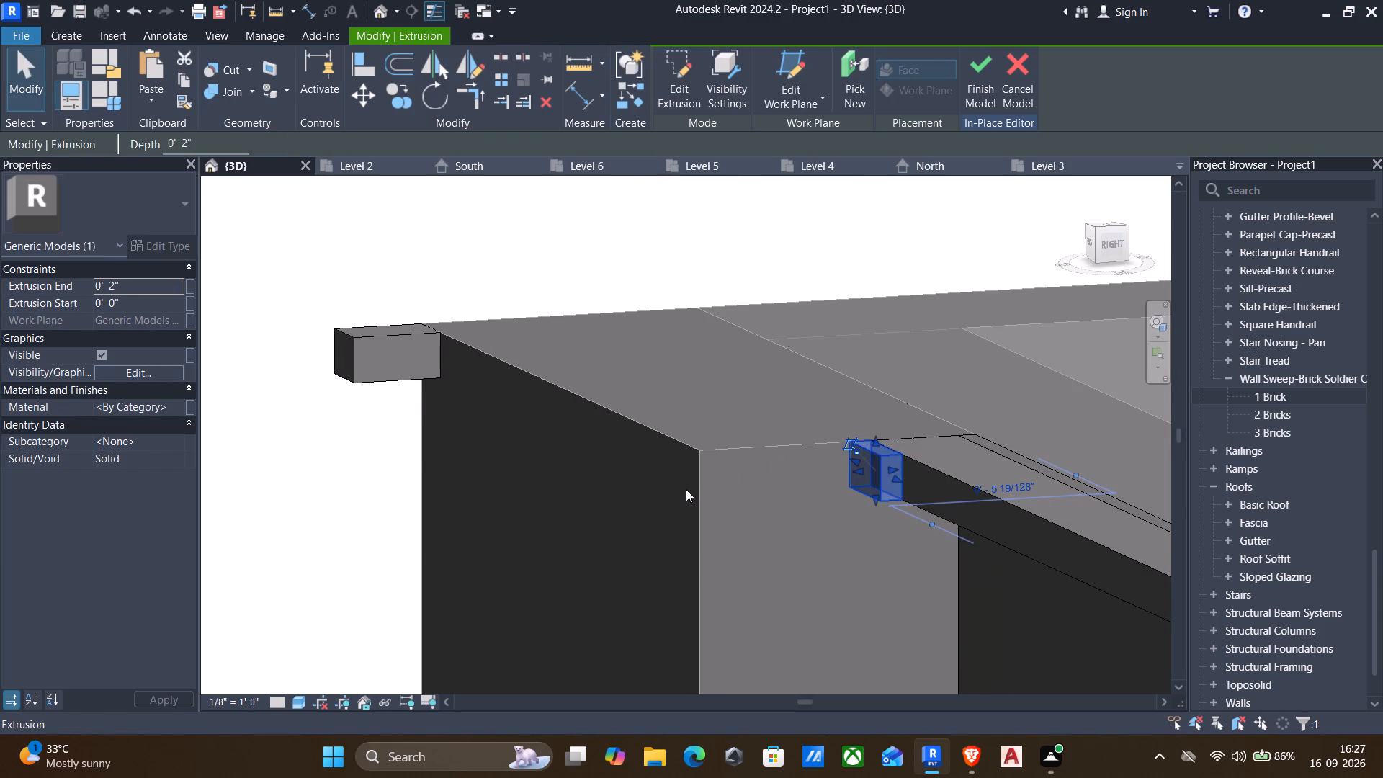
{"action": "left_click", "coordinate": [968, 86]}
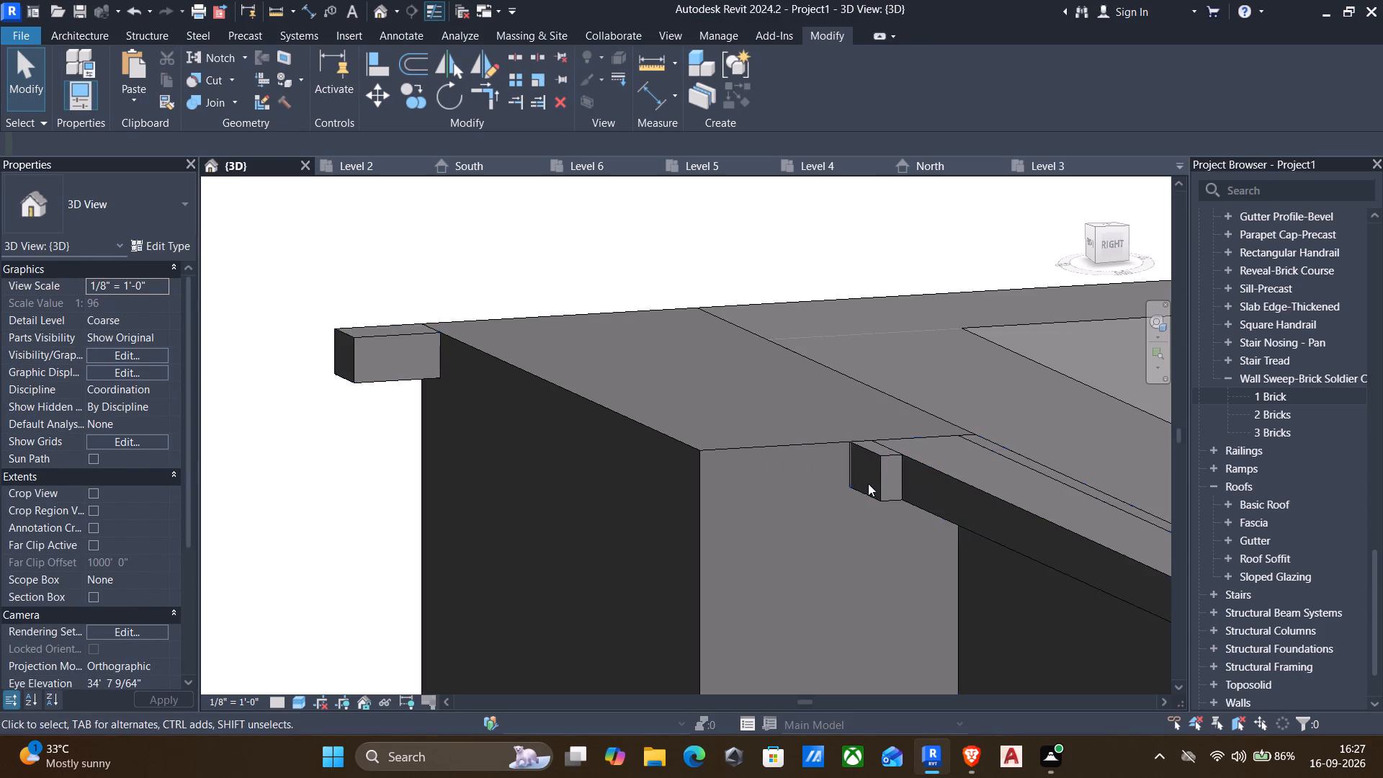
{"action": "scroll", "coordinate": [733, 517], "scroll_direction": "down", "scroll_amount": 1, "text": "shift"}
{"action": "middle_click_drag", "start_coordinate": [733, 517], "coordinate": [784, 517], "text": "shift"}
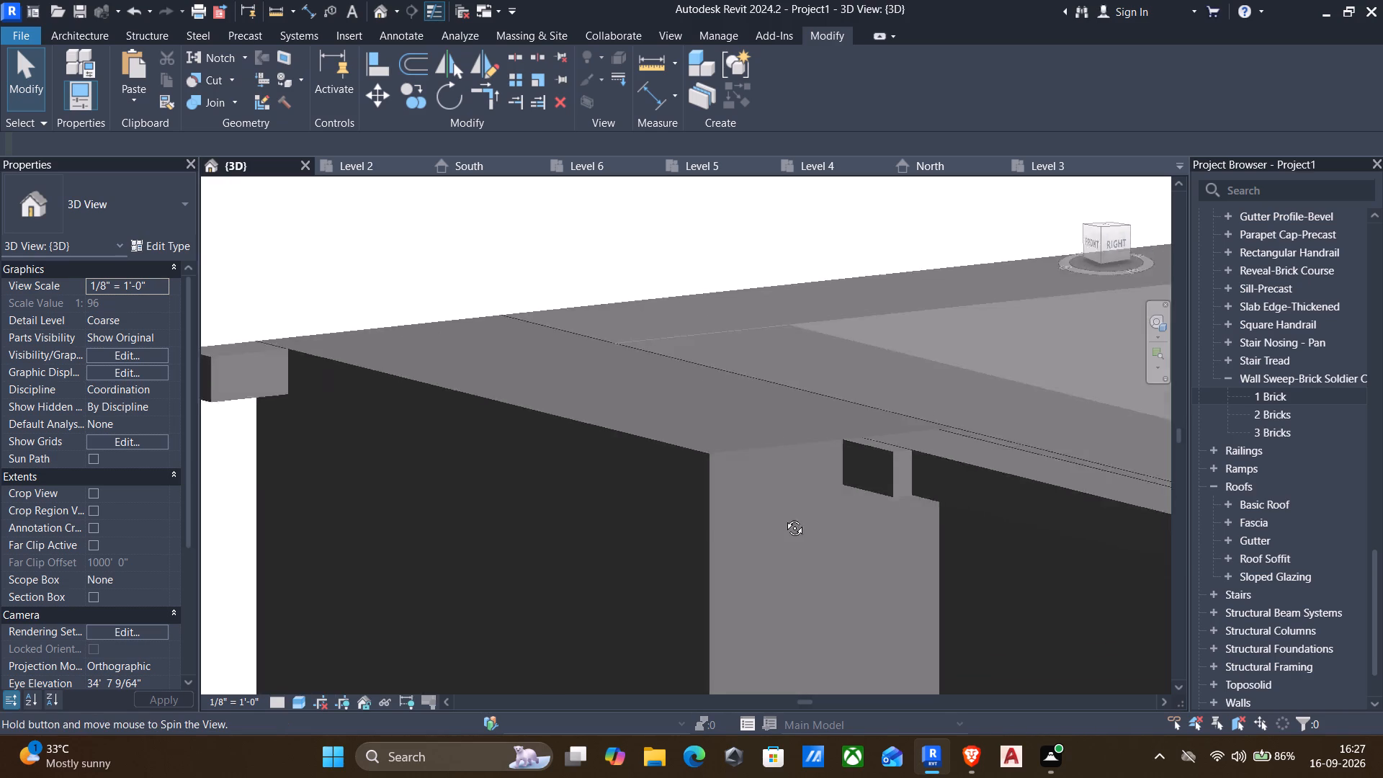
Align the small outer corner block's end face with the pier's adjoining side face, extending the trim along the pier's full outer side.
{"action": "middle_click_drag", "start_coordinate": [784, 517], "coordinate": [664, 552], "text": "shift"}
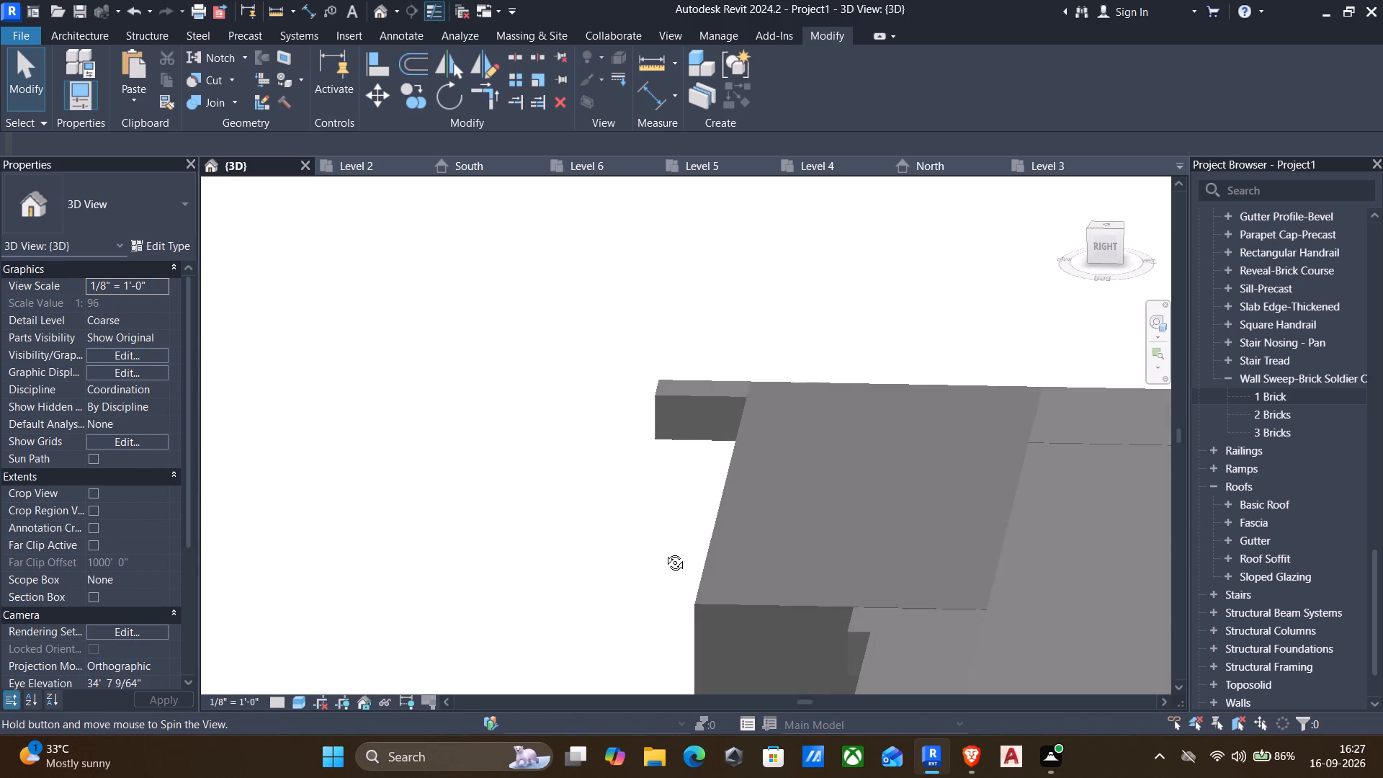
{"action": "middle_click_drag", "start_coordinate": [664, 552], "coordinate": [655, 555], "text": "shift"}
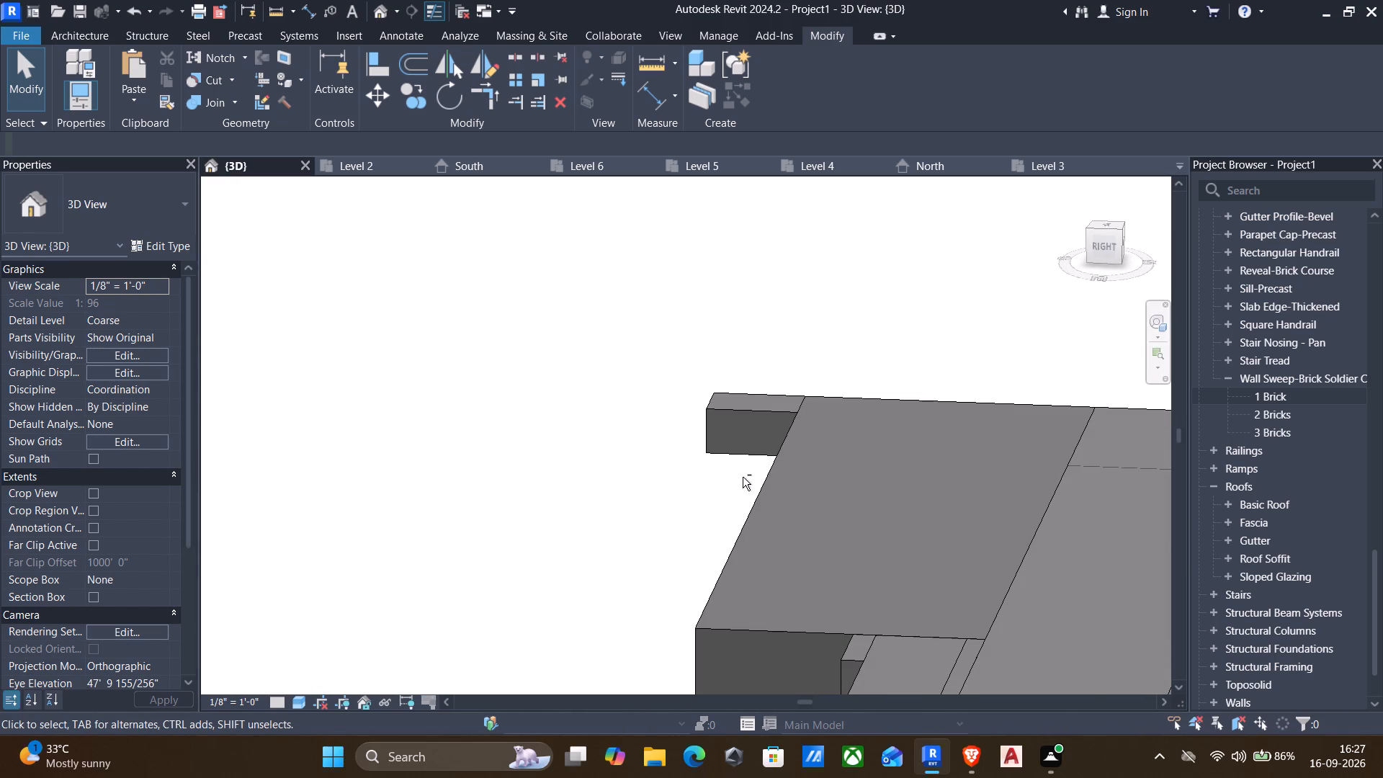
{"action": "scroll", "coordinate": [751, 510], "scroll_direction": "down", "scroll_amount": 1}
{"action": "middle_click_drag", "start_coordinate": [727, 534], "coordinate": [810, 298]}
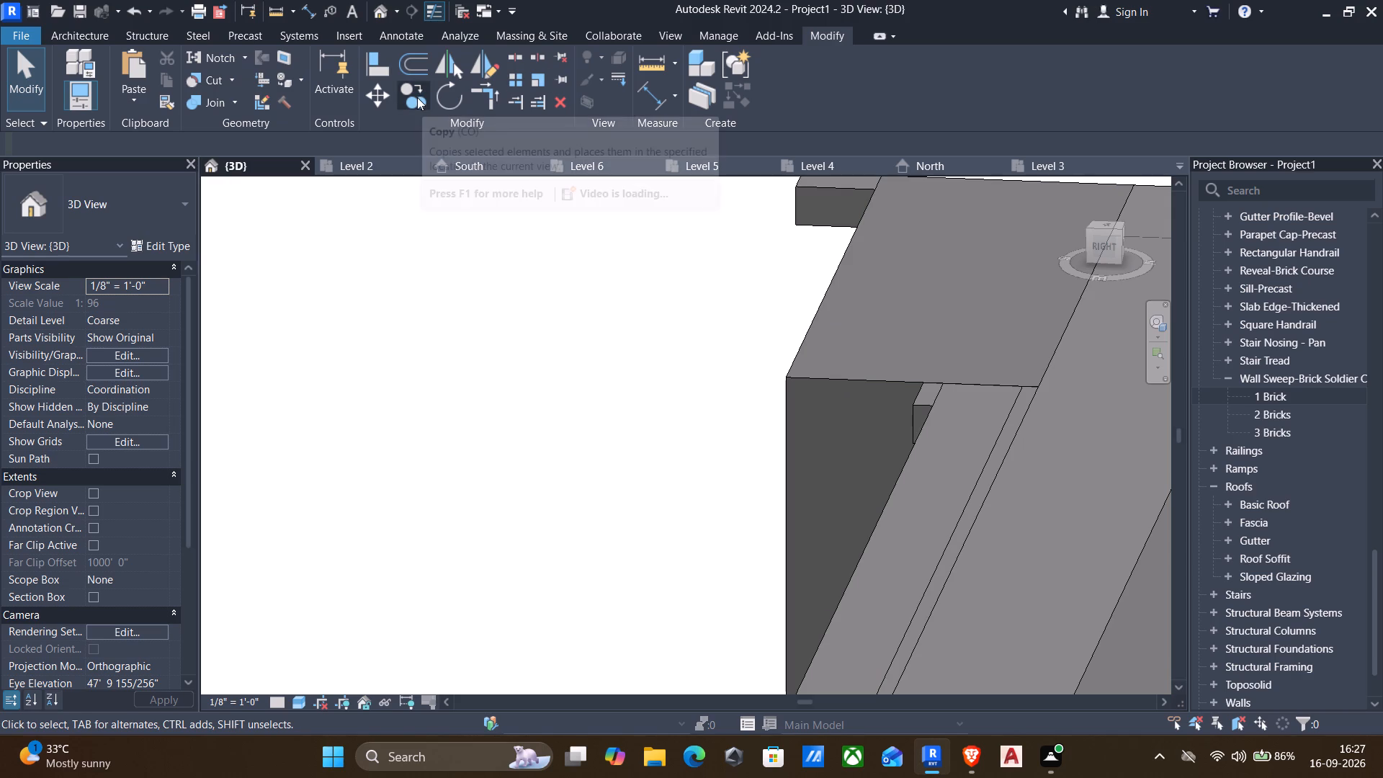
{"action": "key", "text": "a"}
{"action": "key", "text": "l"}
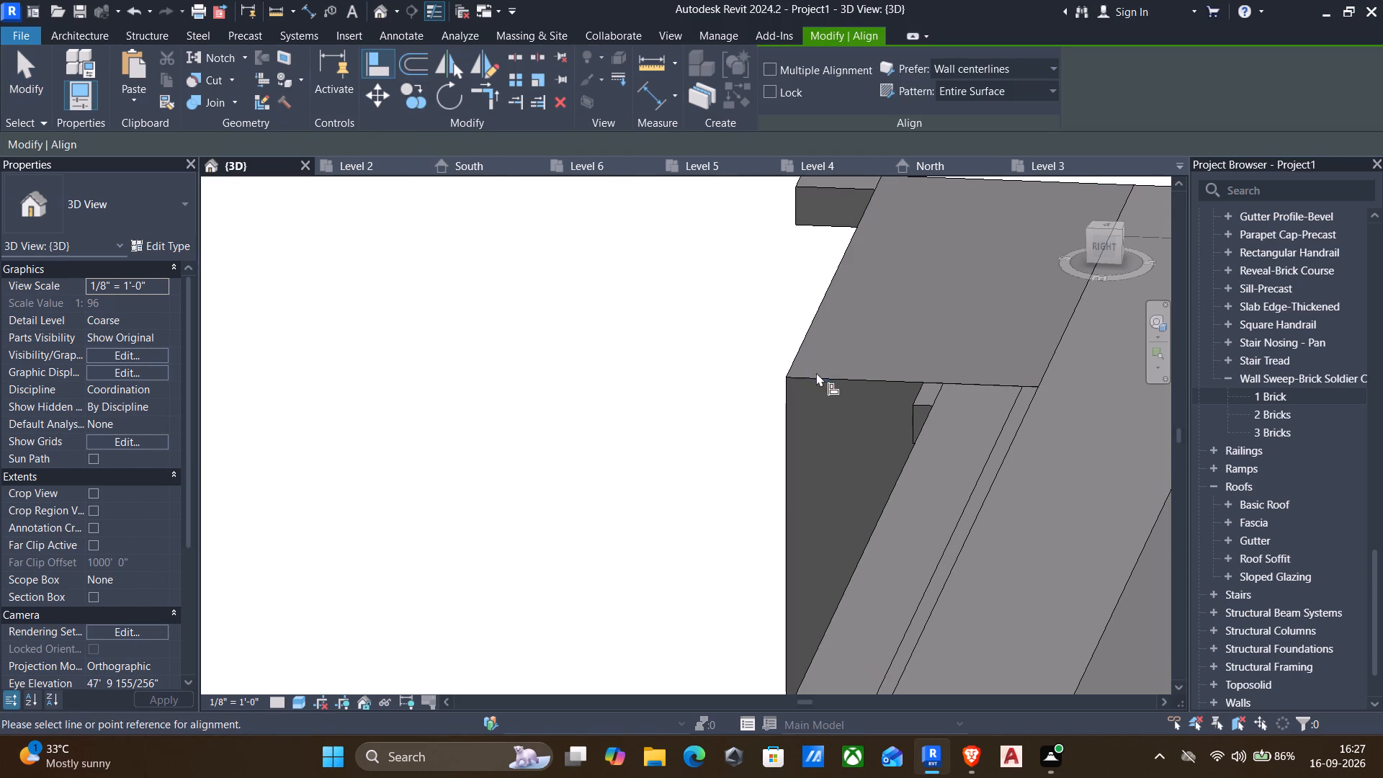
{"action": "scroll", "coordinate": [792, 396], "scroll_direction": "down", "scroll_amount": 1}
{"action": "middle_click_drag", "start_coordinate": [779, 423], "coordinate": [779, 423], "text": "shift"}
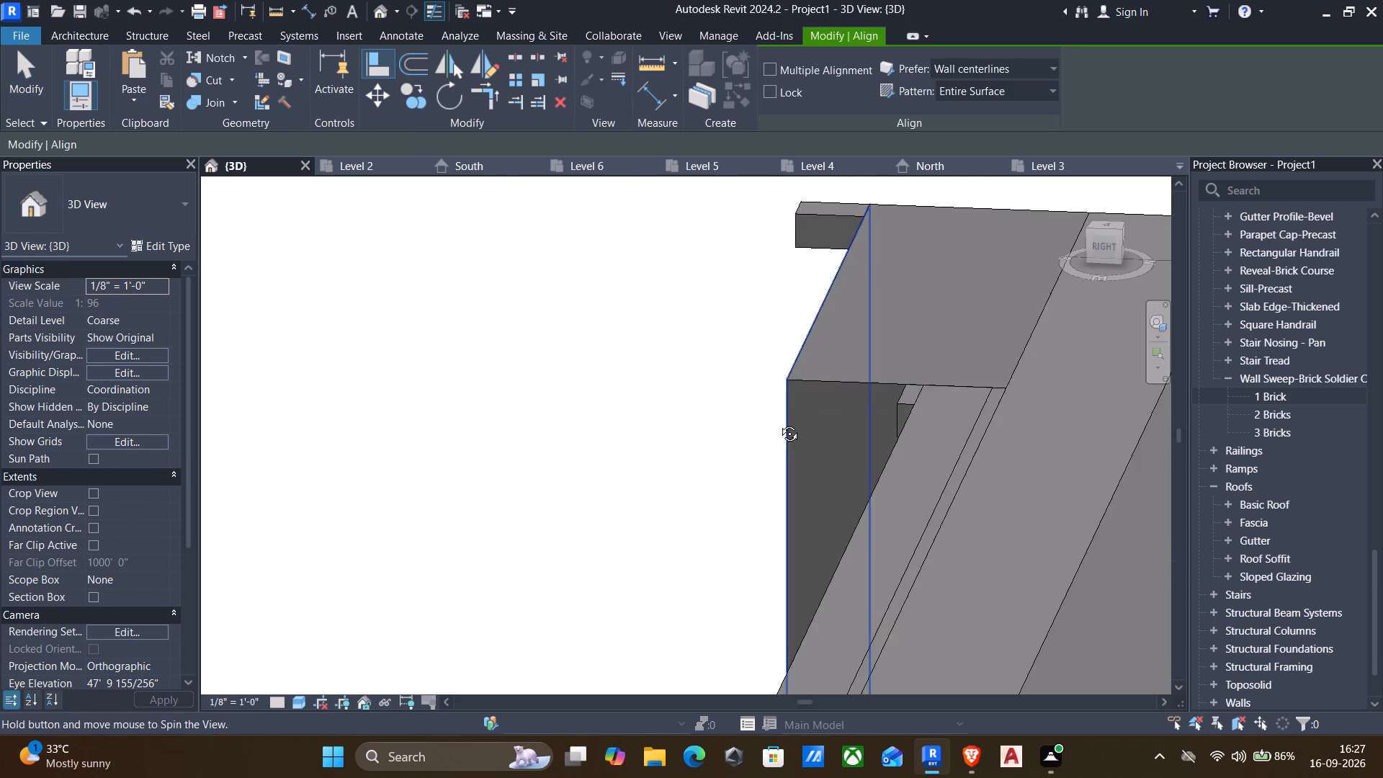
{"action": "middle_click_drag", "start_coordinate": [779, 423], "coordinate": [819, 398], "text": "shift"}
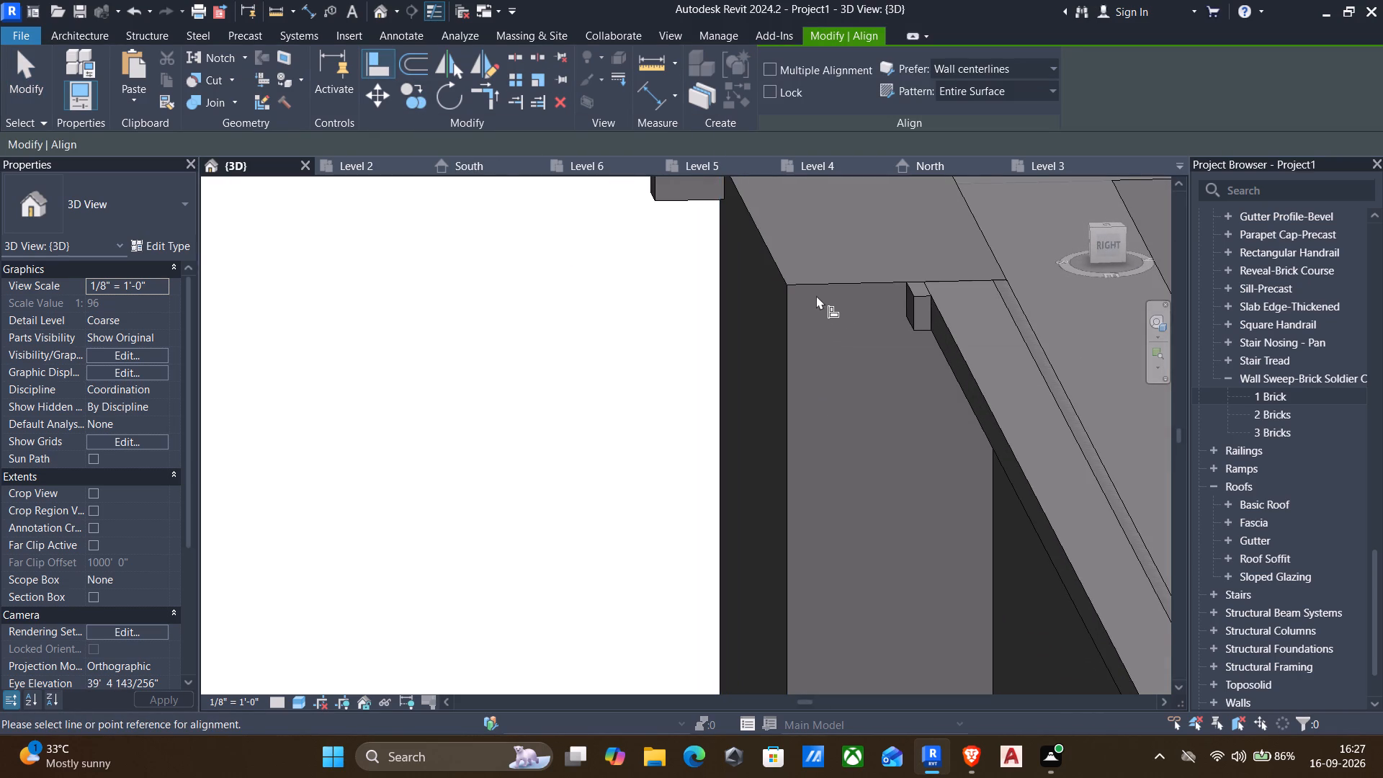
{"action": "left_click", "coordinate": [806, 285]}
{"action": "middle_click_drag", "start_coordinate": [735, 334], "coordinate": [714, 446]}
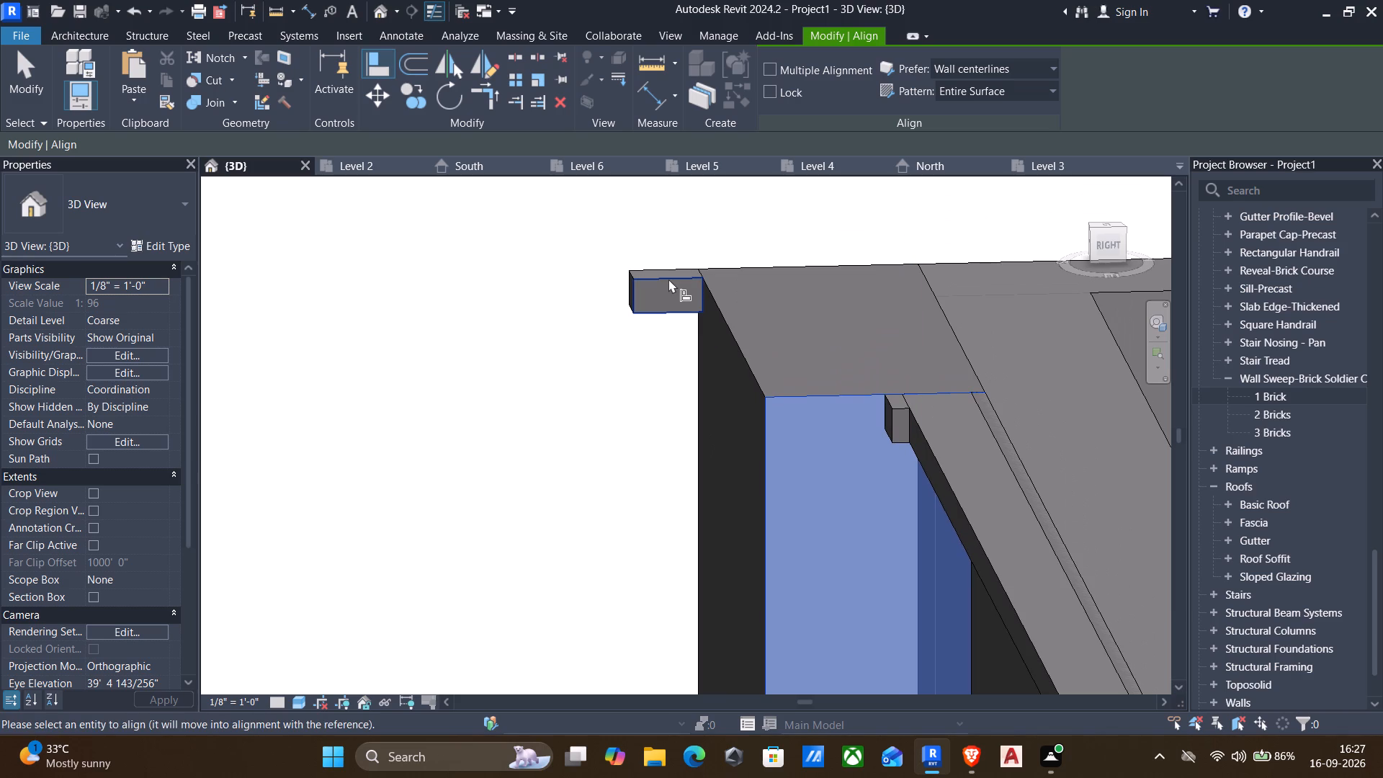
{"action": "left_click", "coordinate": [661, 285]}
{"action": "scroll", "coordinate": [705, 473], "scroll_direction": "down", "scroll_amount": 1}
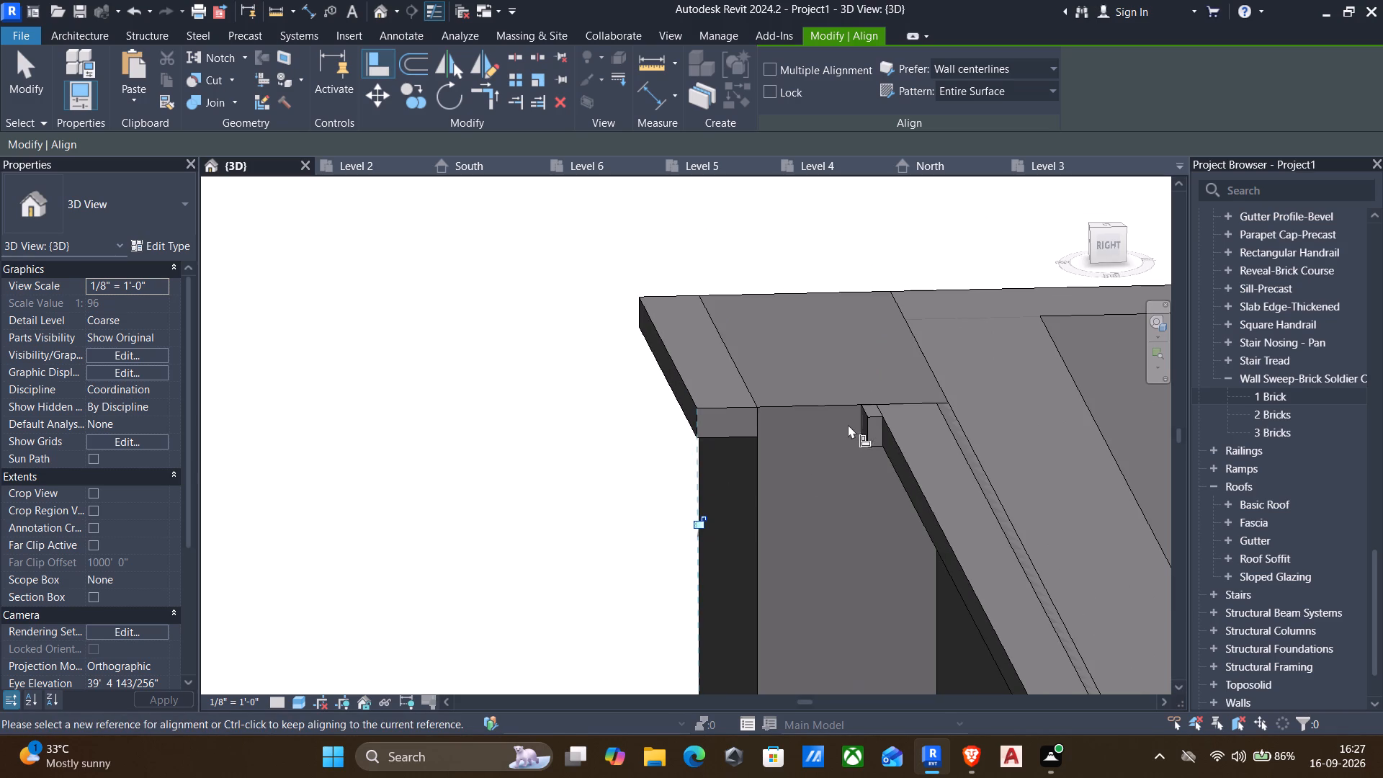
{"action": "key", "text": "Escape"}
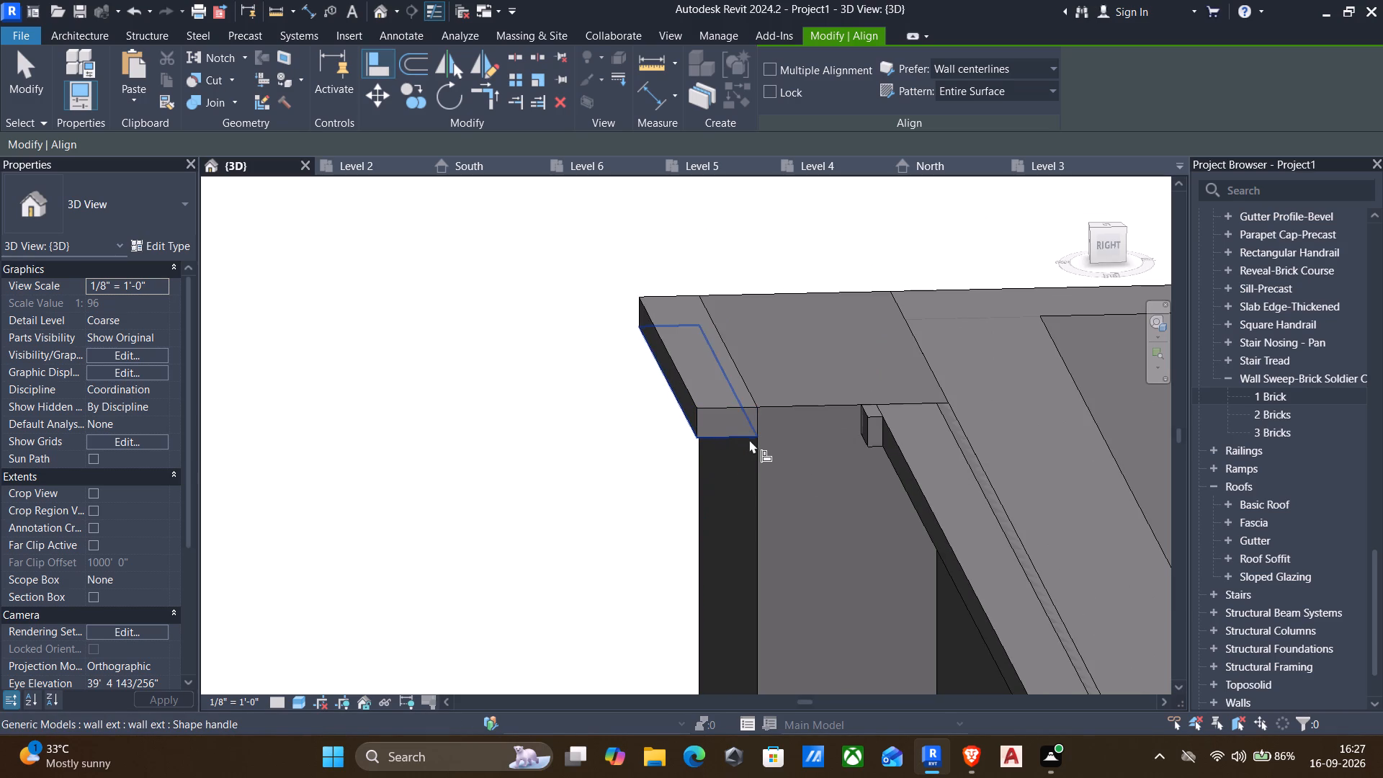
Align the side-face block's end with the outer face of the extended trim, closing the trim around the pier's corner.
{"action": "key", "text": "a"}
{"action": "key", "text": "l"}
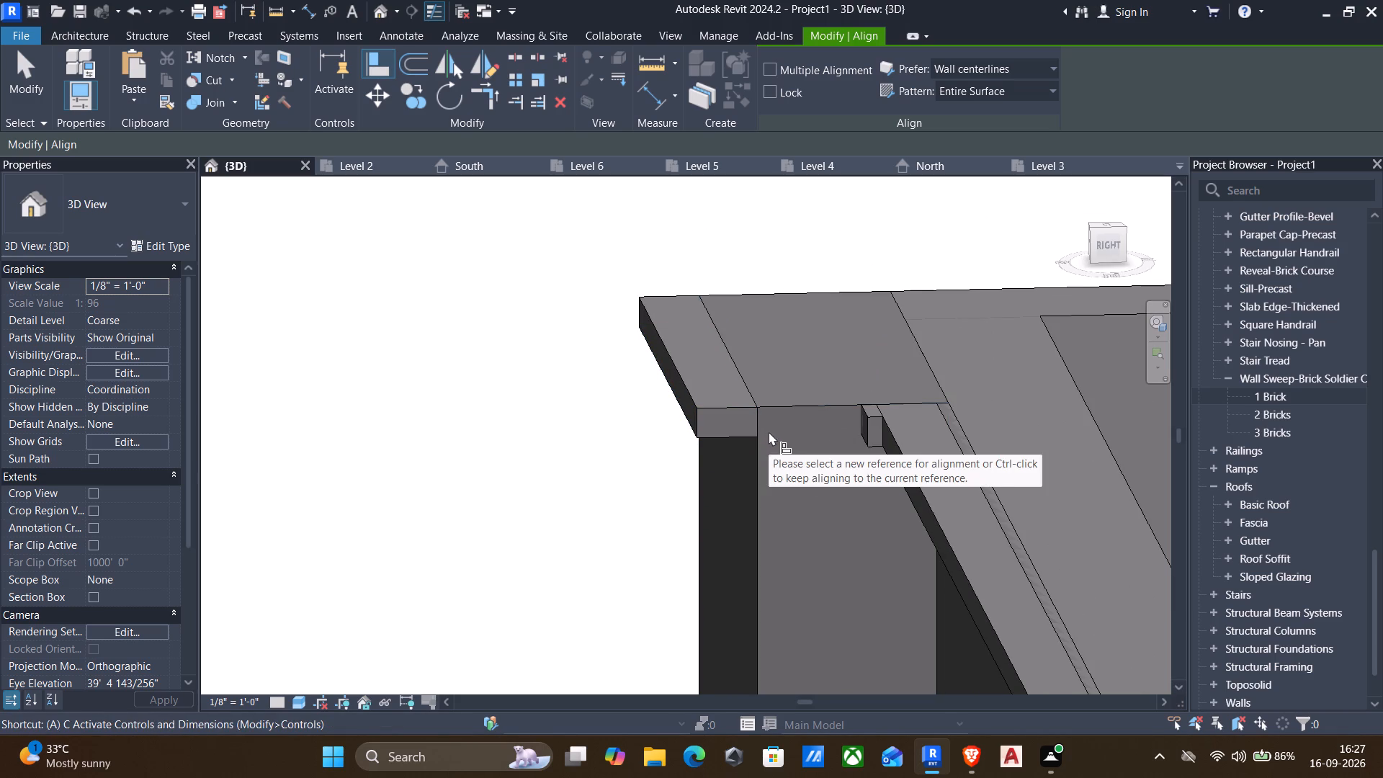
{"action": "left_click", "coordinate": [694, 416]}
{"action": "left_click", "coordinate": [859, 429]}
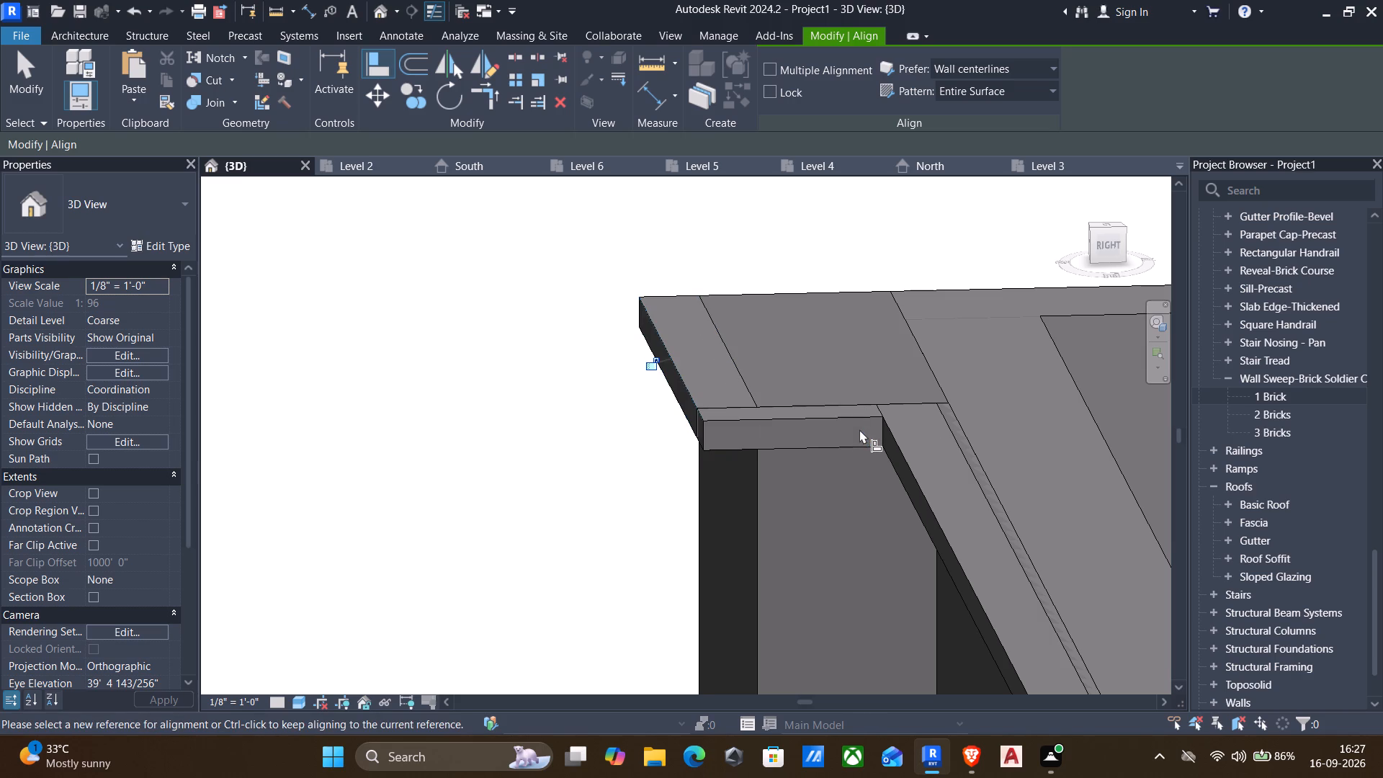
{"action": "scroll", "coordinate": [748, 451], "scroll_direction": "down", "scroll_amount": 2}
{"action": "key", "text": "Escape"}
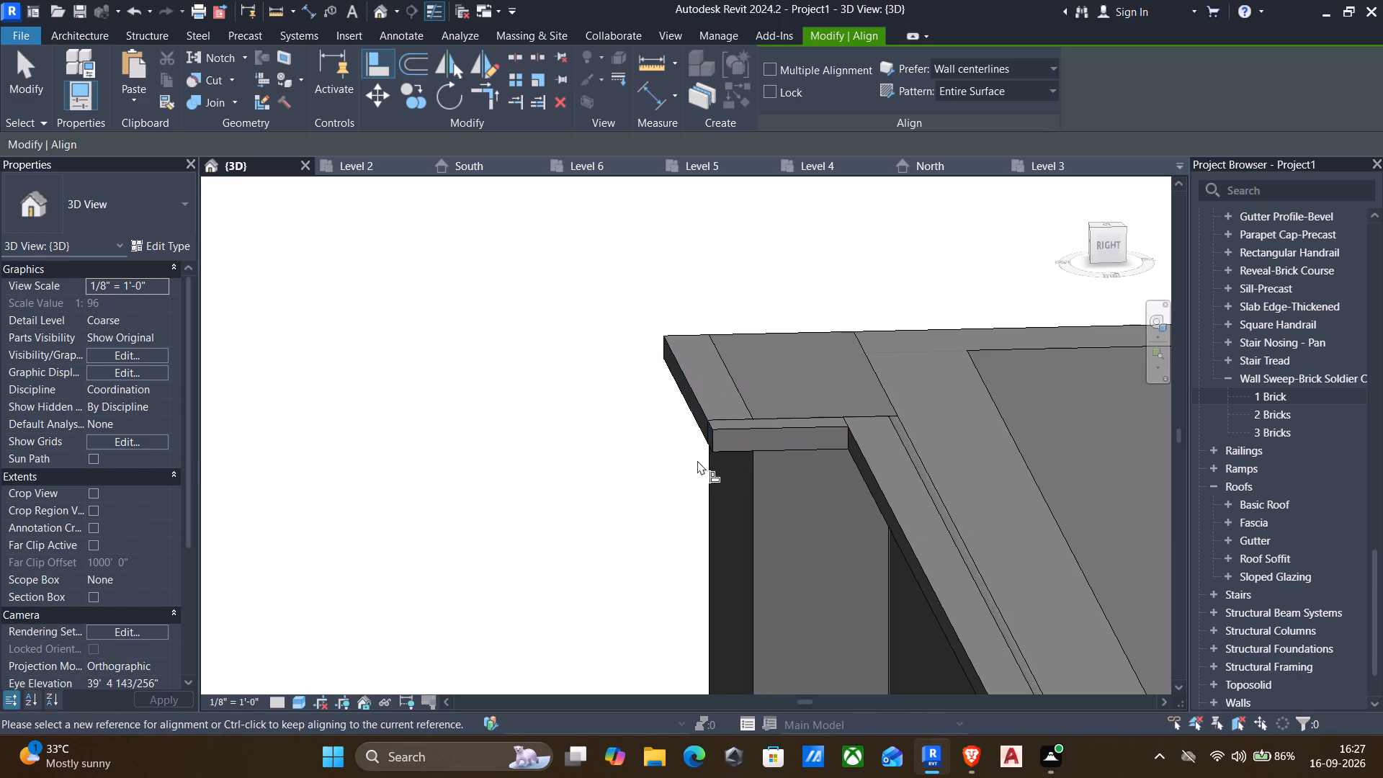
Align the free end of the long parapet ledge with the end face of the 4.5" inner wall at the building's far corner.
{"action": "scroll", "coordinate": [694, 461], "scroll_direction": "down", "scroll_amount": 1}
{"action": "middle_click_drag", "start_coordinate": [668, 485], "coordinate": [719, 491], "text": "shift"}
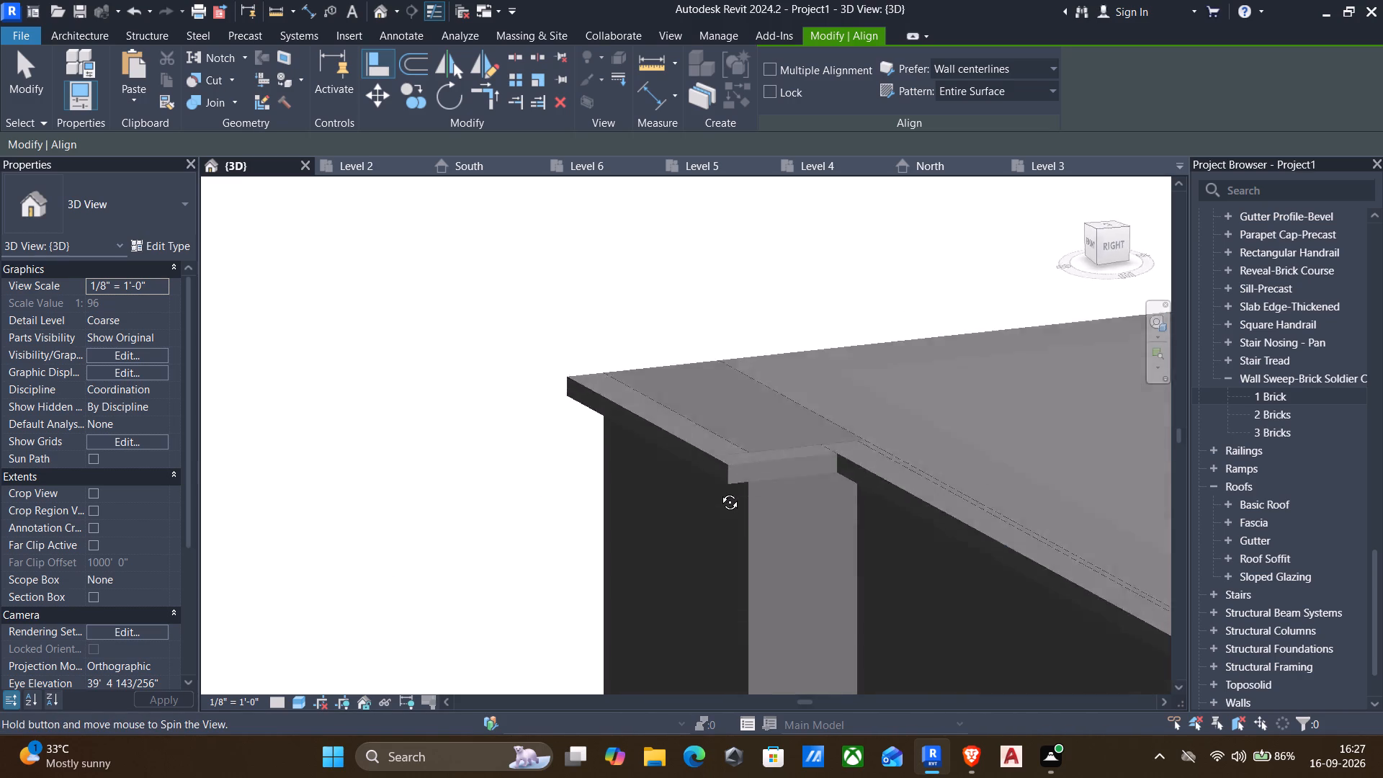
{"action": "middle_click_drag", "start_coordinate": [719, 491], "coordinate": [697, 547], "text": "shift"}
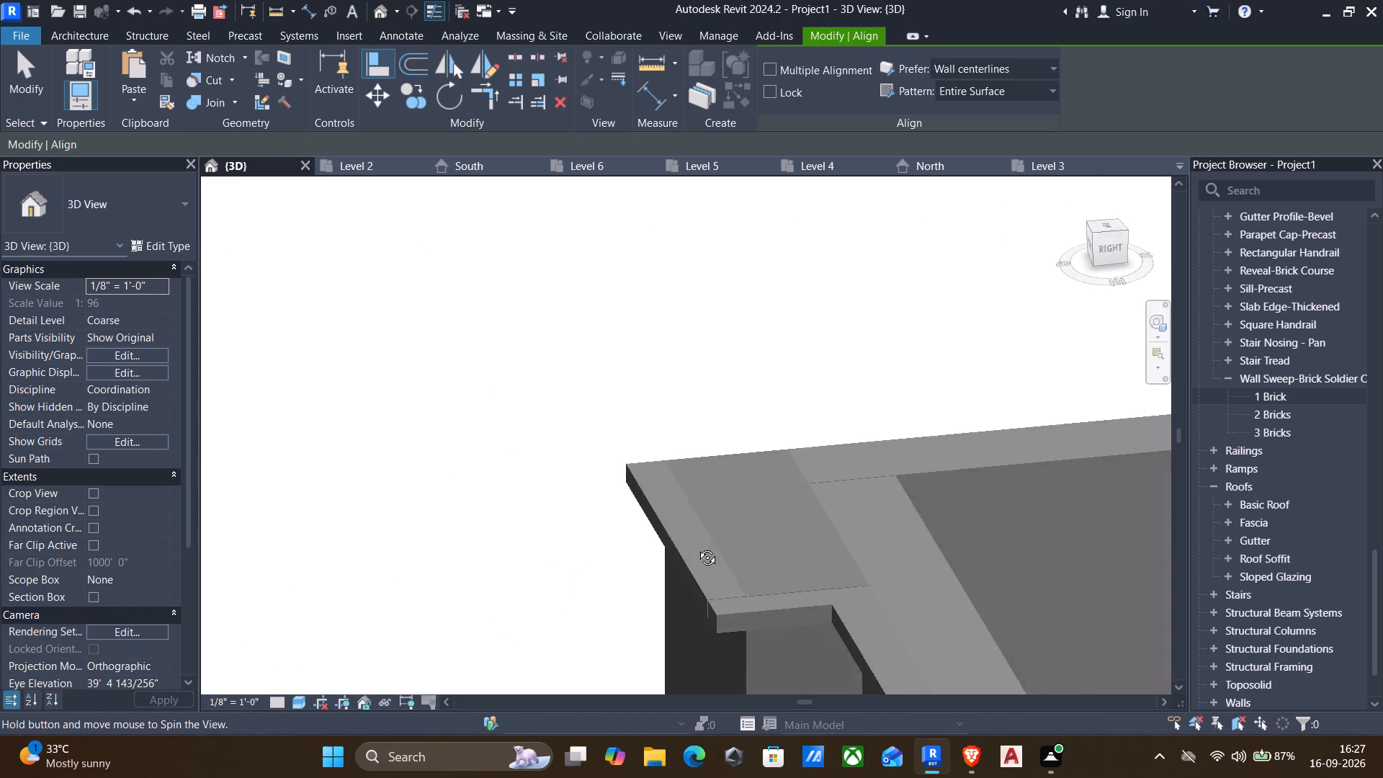
{"action": "middle_click_drag", "start_coordinate": [697, 547], "coordinate": [700, 547], "text": "shift"}
{"action": "scroll", "coordinate": [726, 544], "scroll_direction": "down", "scroll_amount": 7}
{"action": "middle_click_drag", "start_coordinate": [726, 544], "coordinate": [655, 290]}
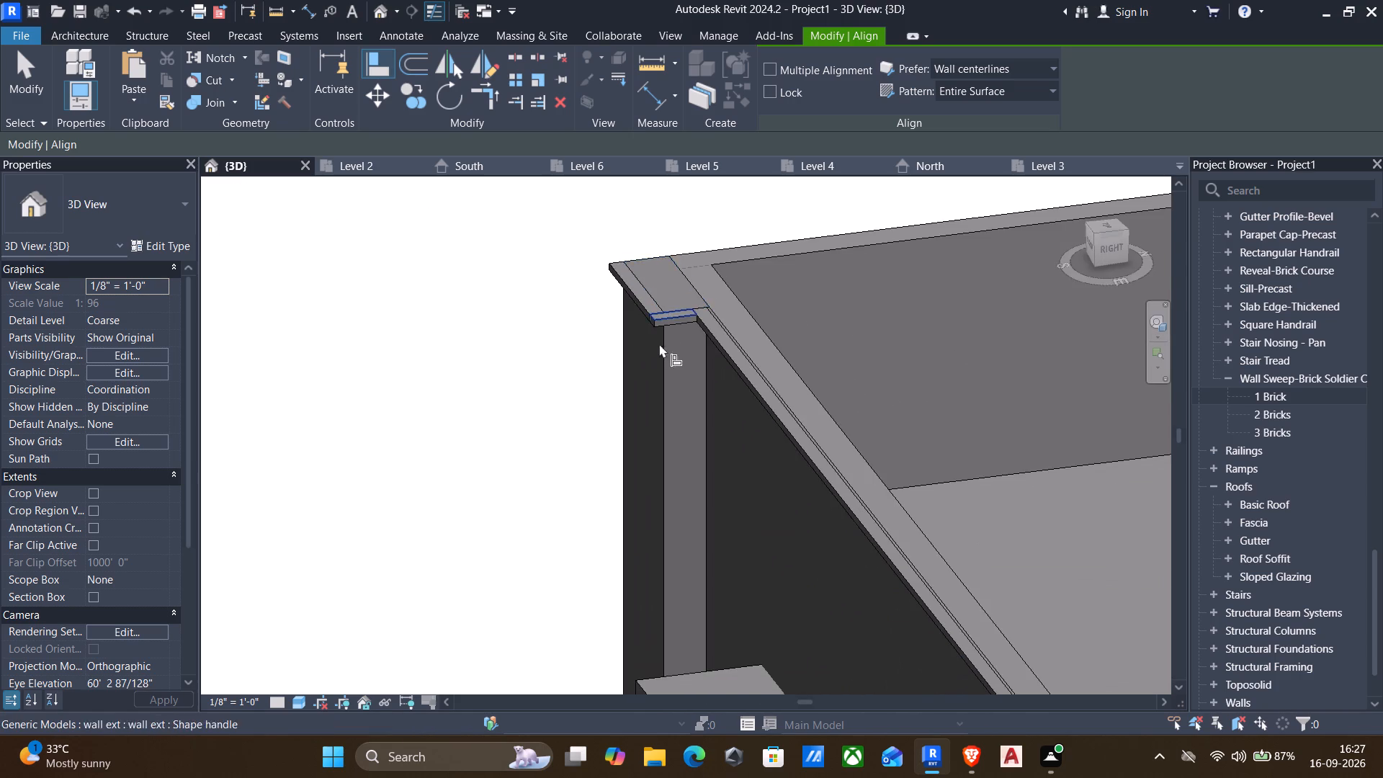
{"action": "scroll", "coordinate": [682, 416], "scroll_direction": "down", "scroll_amount": 3}
{"action": "scroll", "coordinate": [752, 471], "scroll_direction": "down", "scroll_amount": 3}
{"action": "middle_click_drag", "start_coordinate": [762, 468], "coordinate": [635, 271]}
{"action": "scroll", "coordinate": [635, 269], "scroll_direction": "down", "scroll_amount": 1}
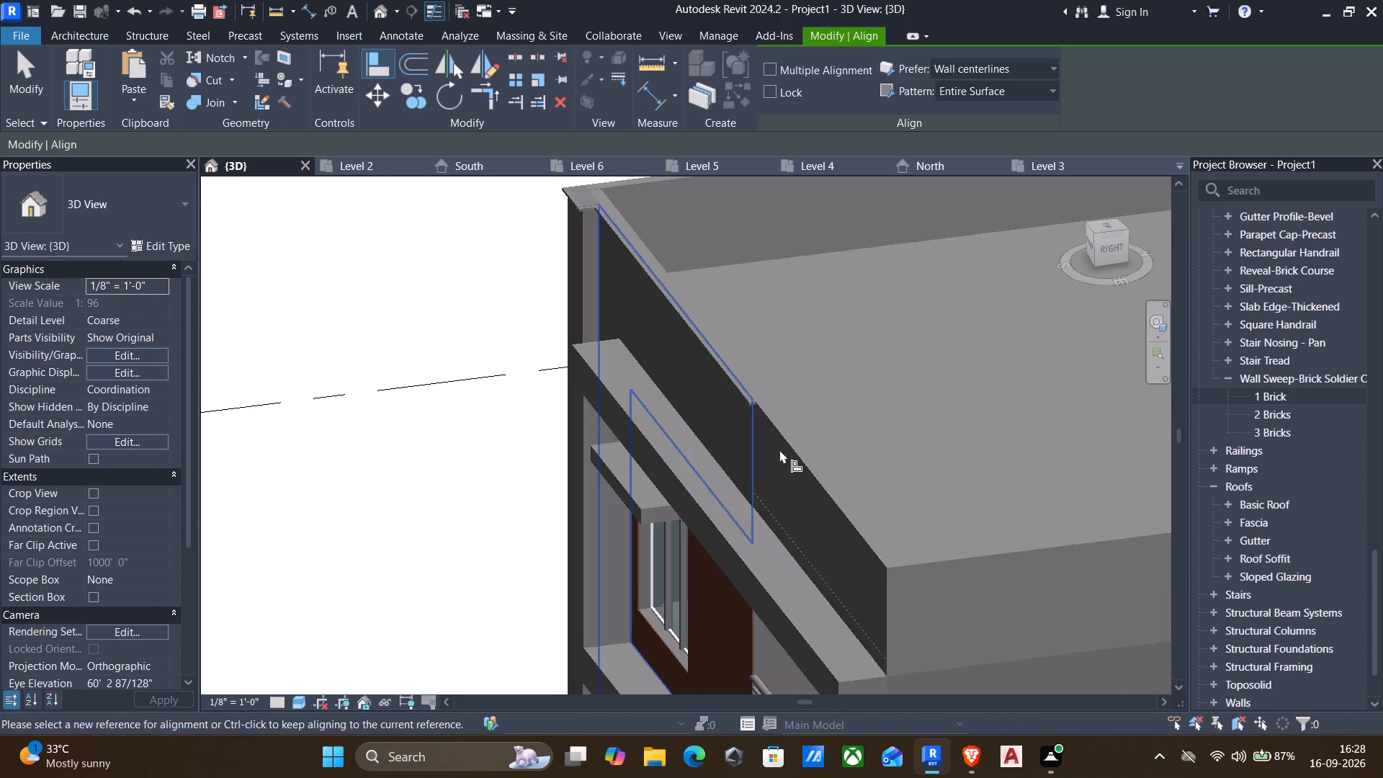
{"action": "middle_click_drag", "start_coordinate": [779, 450], "coordinate": [764, 401]}
{"action": "scroll", "coordinate": [753, 352], "scroll_direction": "up", "scroll_amount": 3}
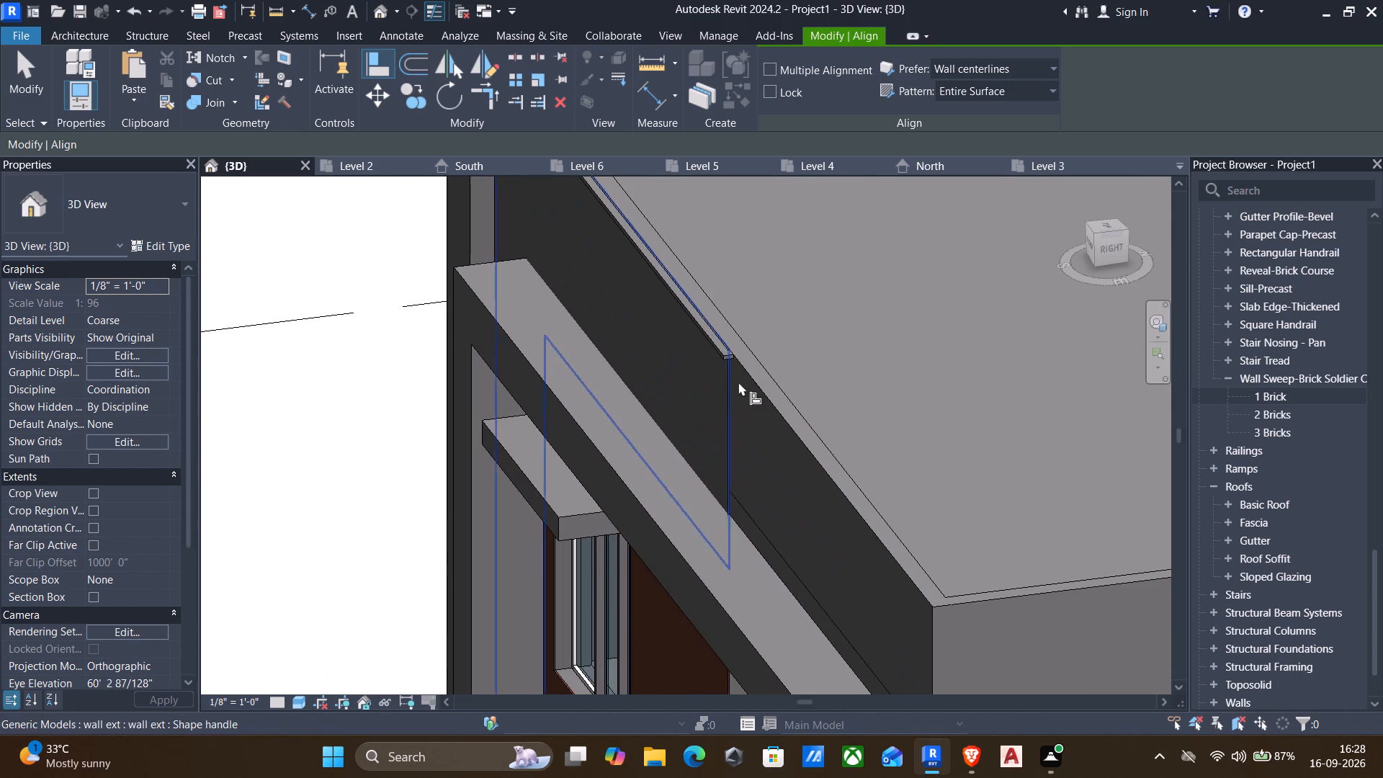
{"action": "left_click", "coordinate": [935, 627]}
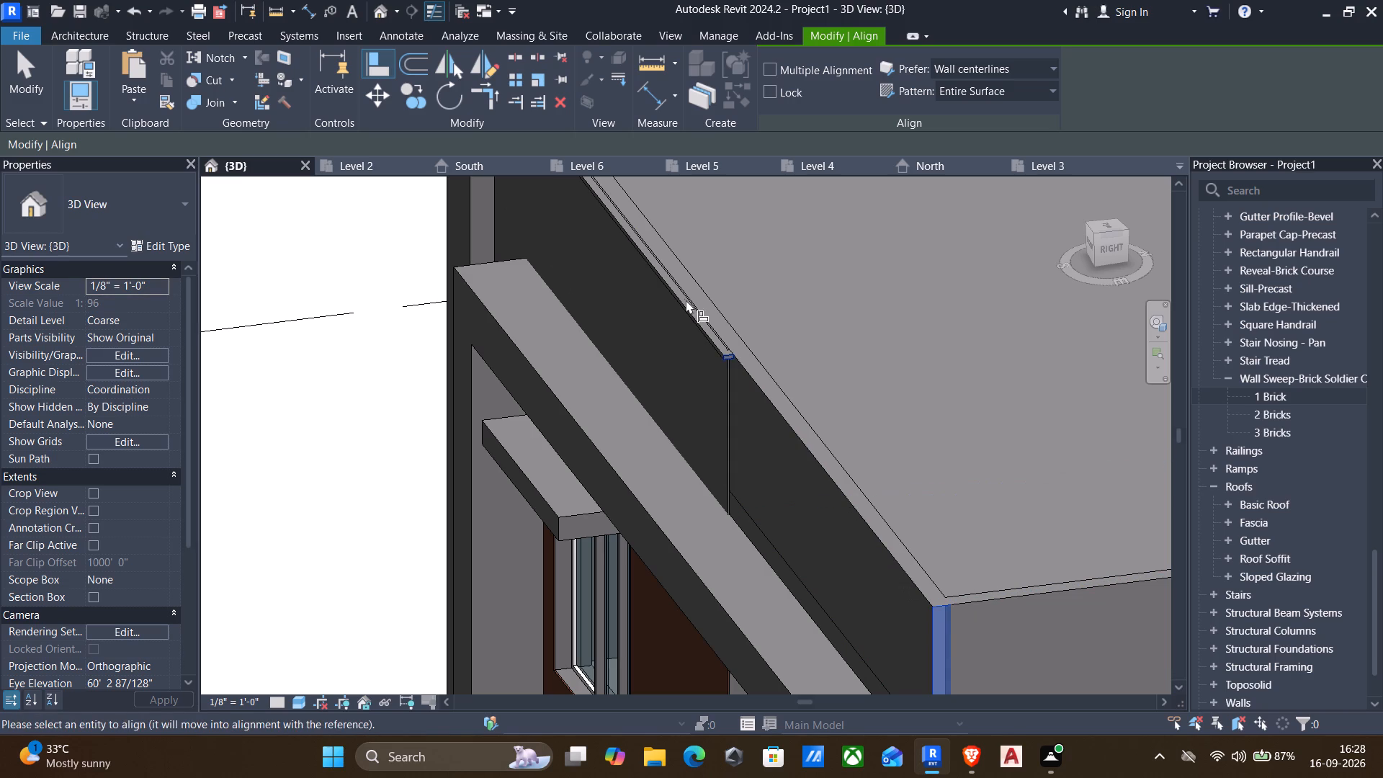
{"action": "scroll", "coordinate": [740, 385], "scroll_direction": "up", "scroll_amount": 6}
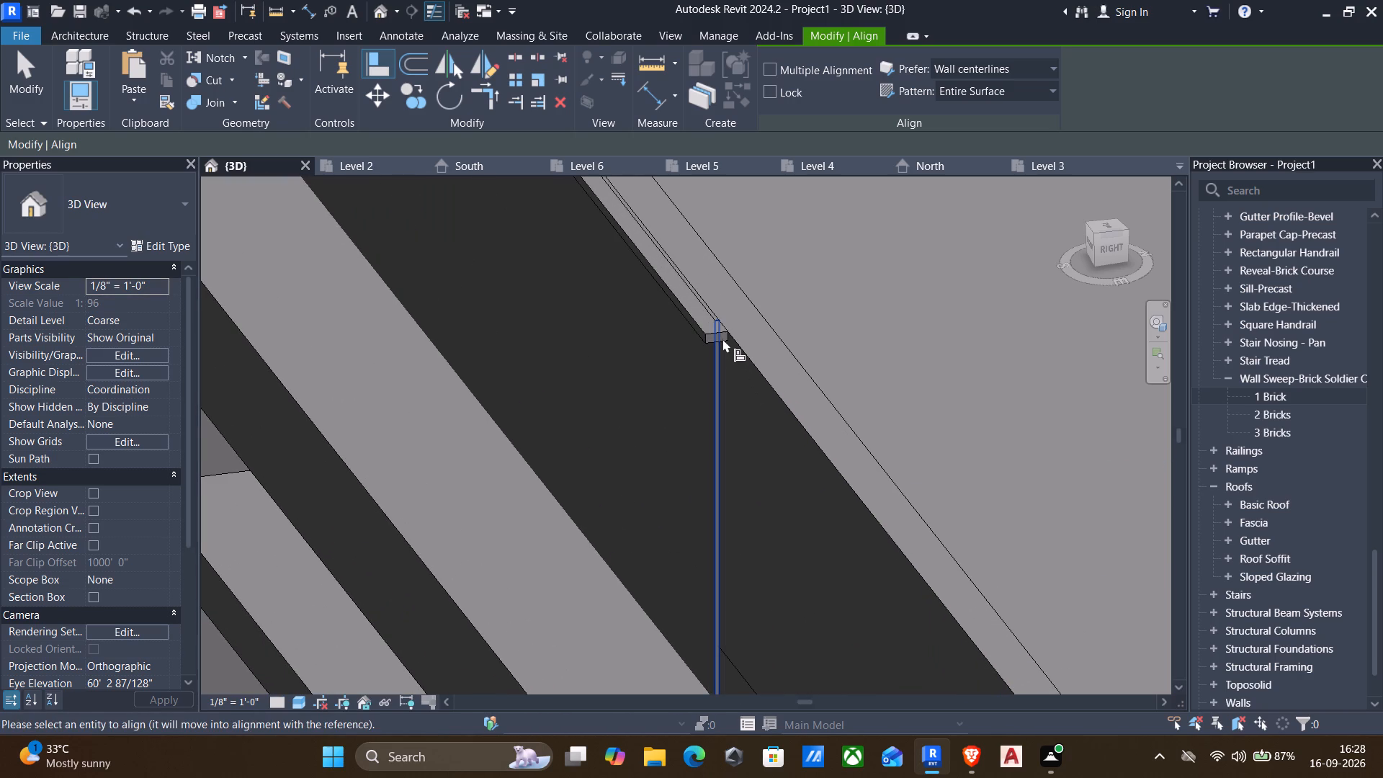
{"action": "left_click", "coordinate": [722, 339]}
{"action": "scroll", "coordinate": [722, 475], "scroll_direction": "down", "scroll_amount": 3}
{"action": "middle_click_drag", "start_coordinate": [764, 542], "coordinate": [666, 230]}
{"action": "scroll", "coordinate": [666, 228], "scroll_direction": "down", "scroll_amount": 3}
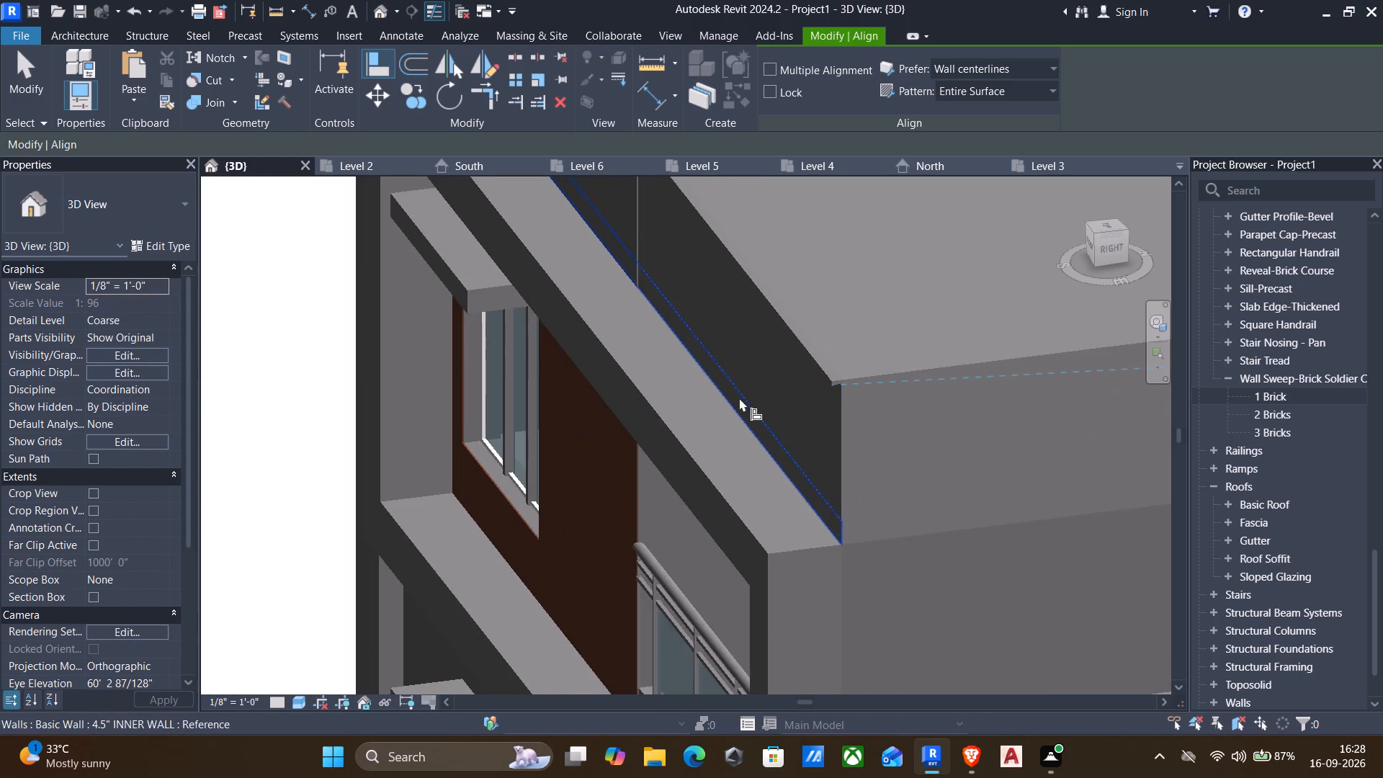
{"action": "middle_click_drag", "start_coordinate": [863, 448], "coordinate": [777, 496]}
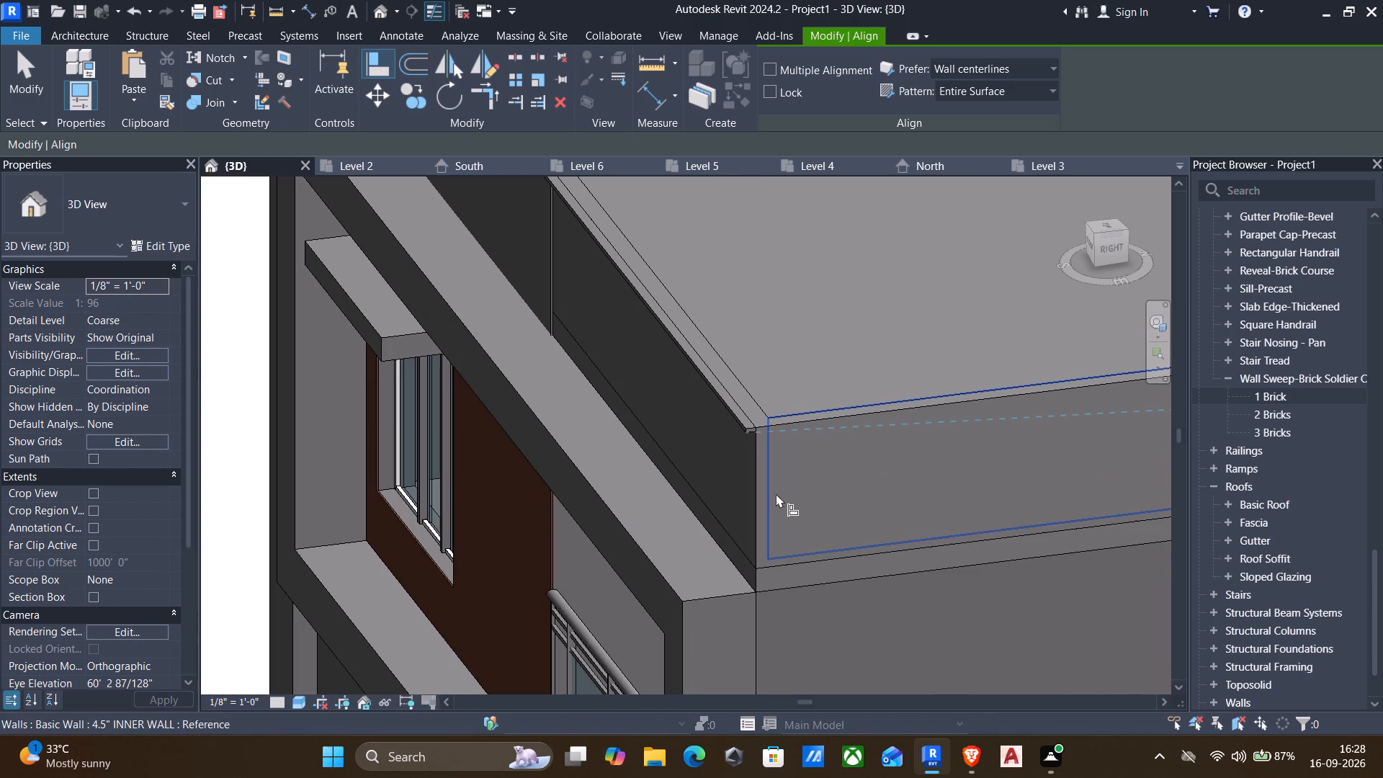
{"action": "key", "text": "Escape"}
Examine the top trim along the parapet and around the pier from the side and front of the building.
{"action": "middle_click_drag", "start_coordinate": [764, 505], "coordinate": [594, 568]}
{"action": "scroll", "coordinate": [586, 571], "scroll_direction": "down", "scroll_amount": 3}
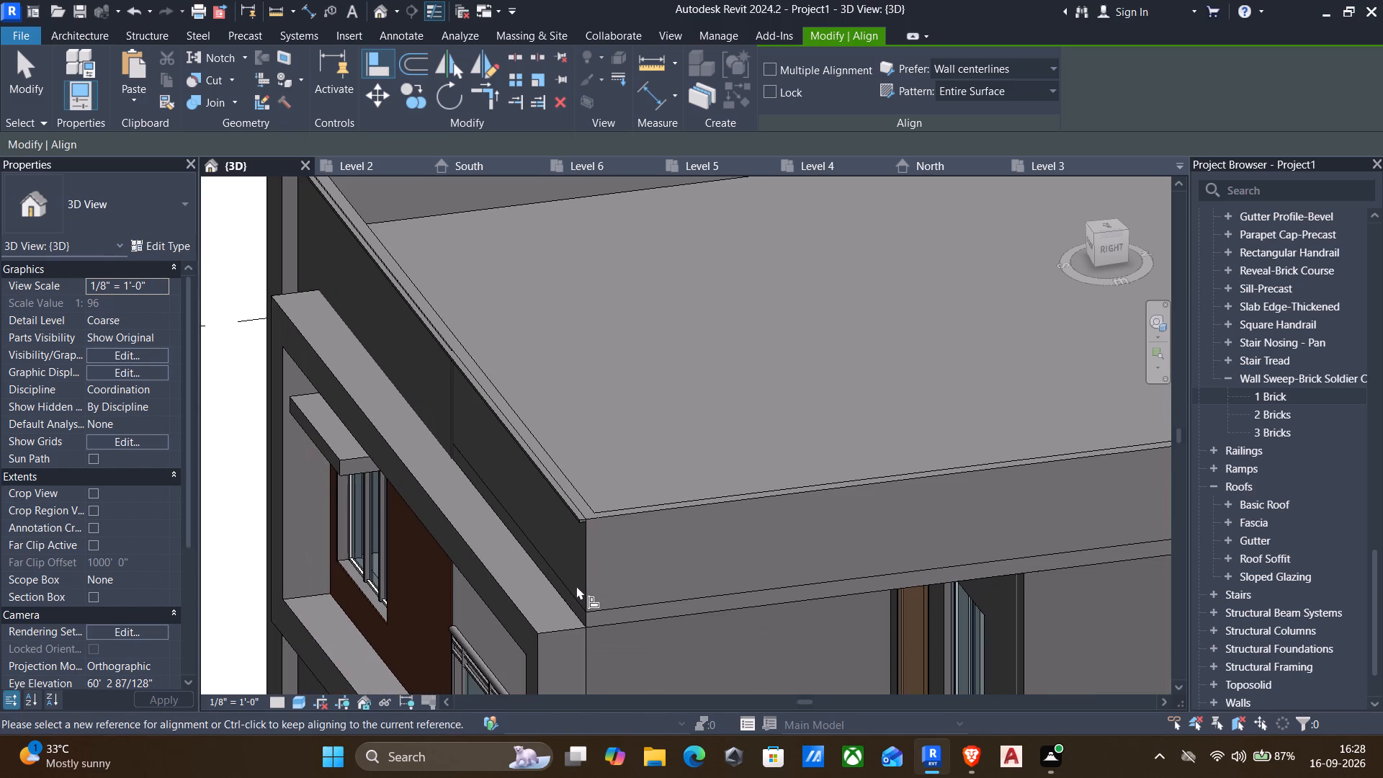
{"action": "scroll", "coordinate": [587, 615], "scroll_direction": "down", "scroll_amount": 2}
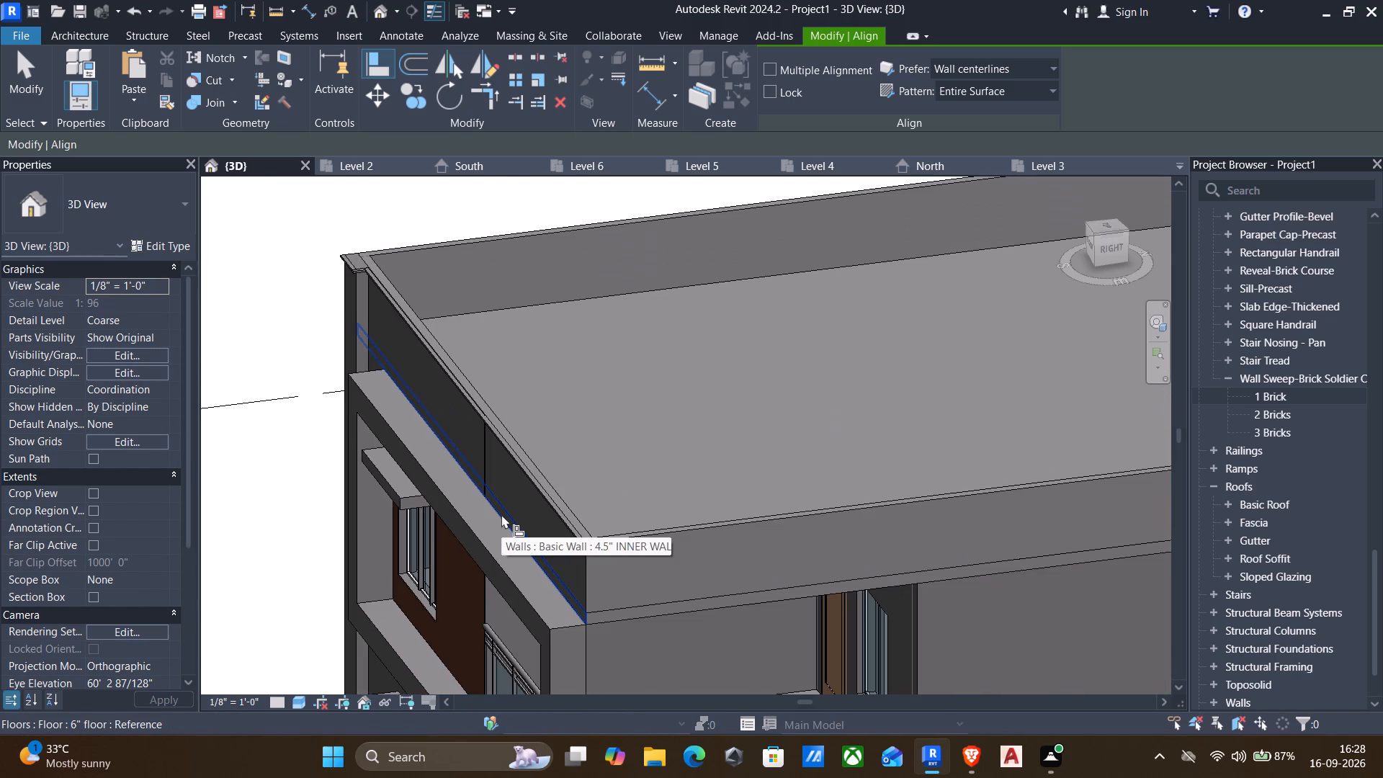
{"action": "scroll", "coordinate": [501, 514], "scroll_direction": "down", "scroll_amount": 1}
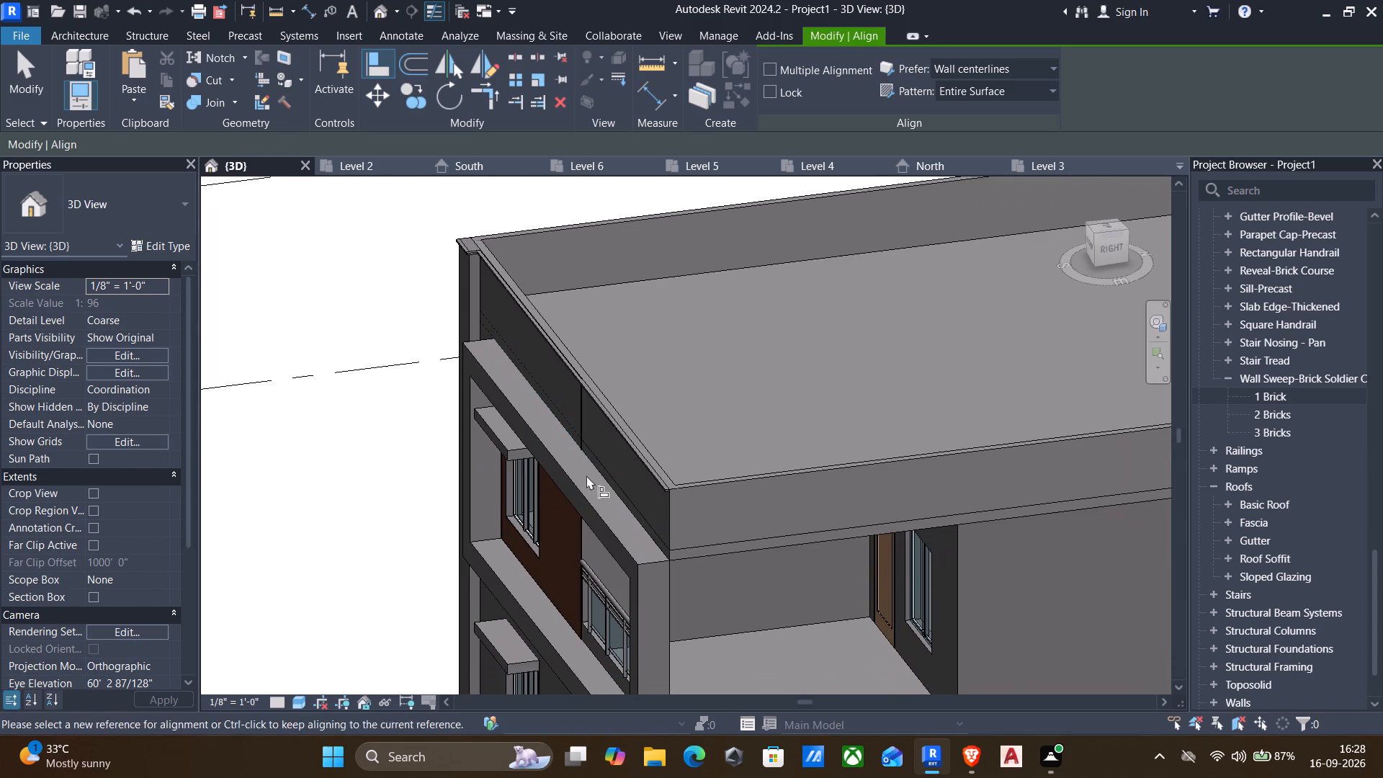
{"action": "middle_click_drag", "start_coordinate": [501, 777], "coordinate": [584, 752], "text": "shift"}
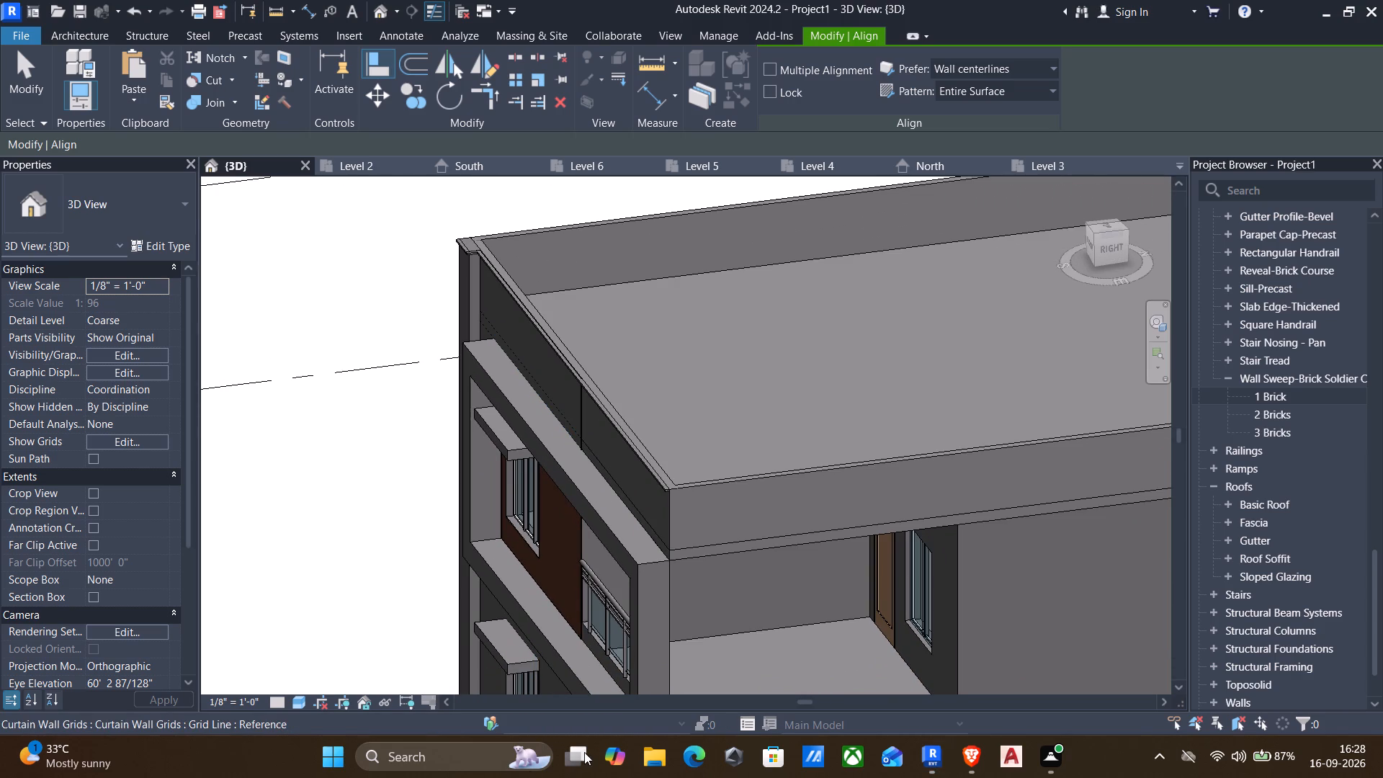
{"action": "middle_click_drag", "start_coordinate": [584, 752], "coordinate": [586, 751], "text": "shift"}
{"action": "key", "text": "Escape"}
{"action": "scroll", "coordinate": [526, 572], "scroll_direction": "down", "scroll_amount": 1, "text": "shift"}
{"action": "middle_click_drag", "start_coordinate": [526, 572], "coordinate": [637, 527], "text": "shift"}
{"action": "key", "text": "Escape"}
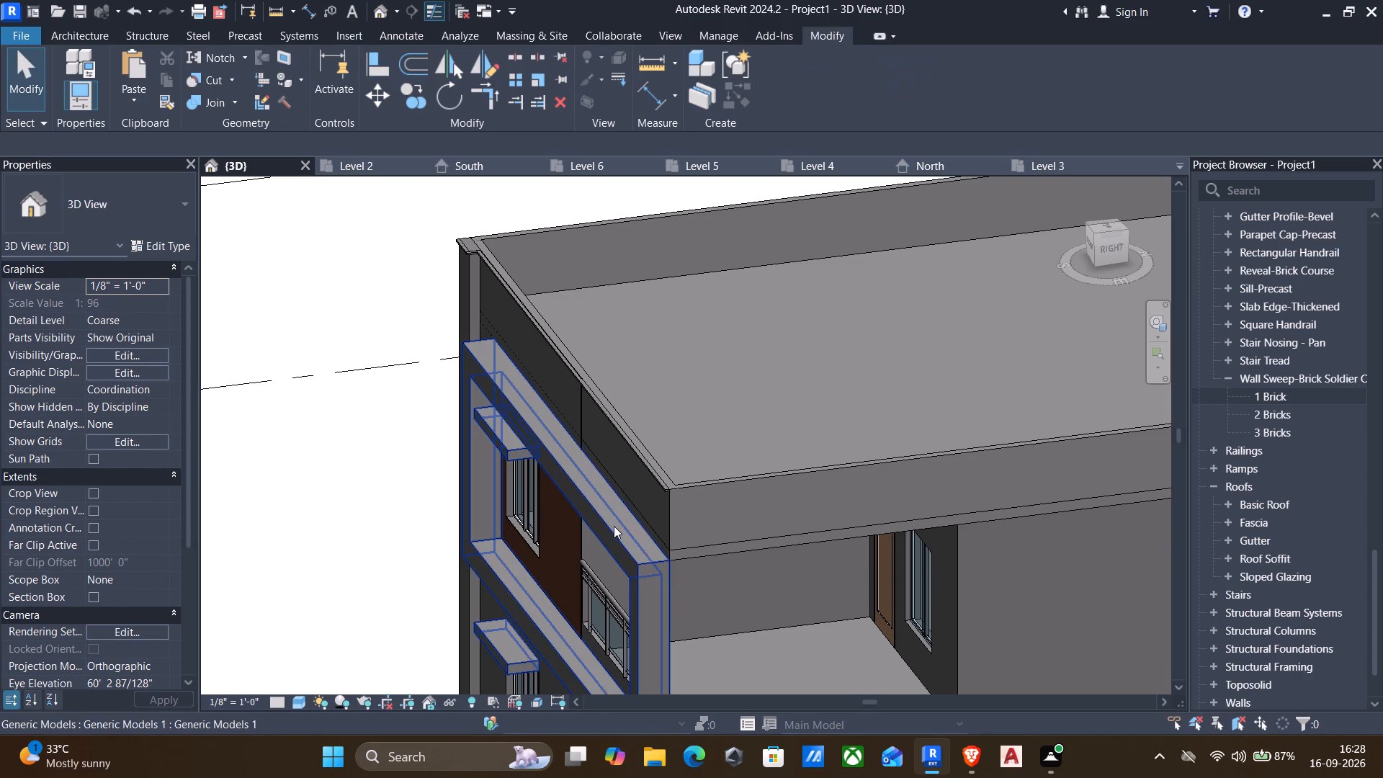
{"action": "scroll", "coordinate": [512, 583], "scroll_direction": "down", "scroll_amount": 1}
{"action": "middle_click_drag", "start_coordinate": [511, 586], "coordinate": [697, 482], "text": "shift"}
{"action": "scroll", "coordinate": [511, 586], "scroll_direction": "down", "scroll_amount": 1, "text": "shift"}
{"action": "scroll", "coordinate": [807, 446], "scroll_direction": "down", "scroll_amount": 1}
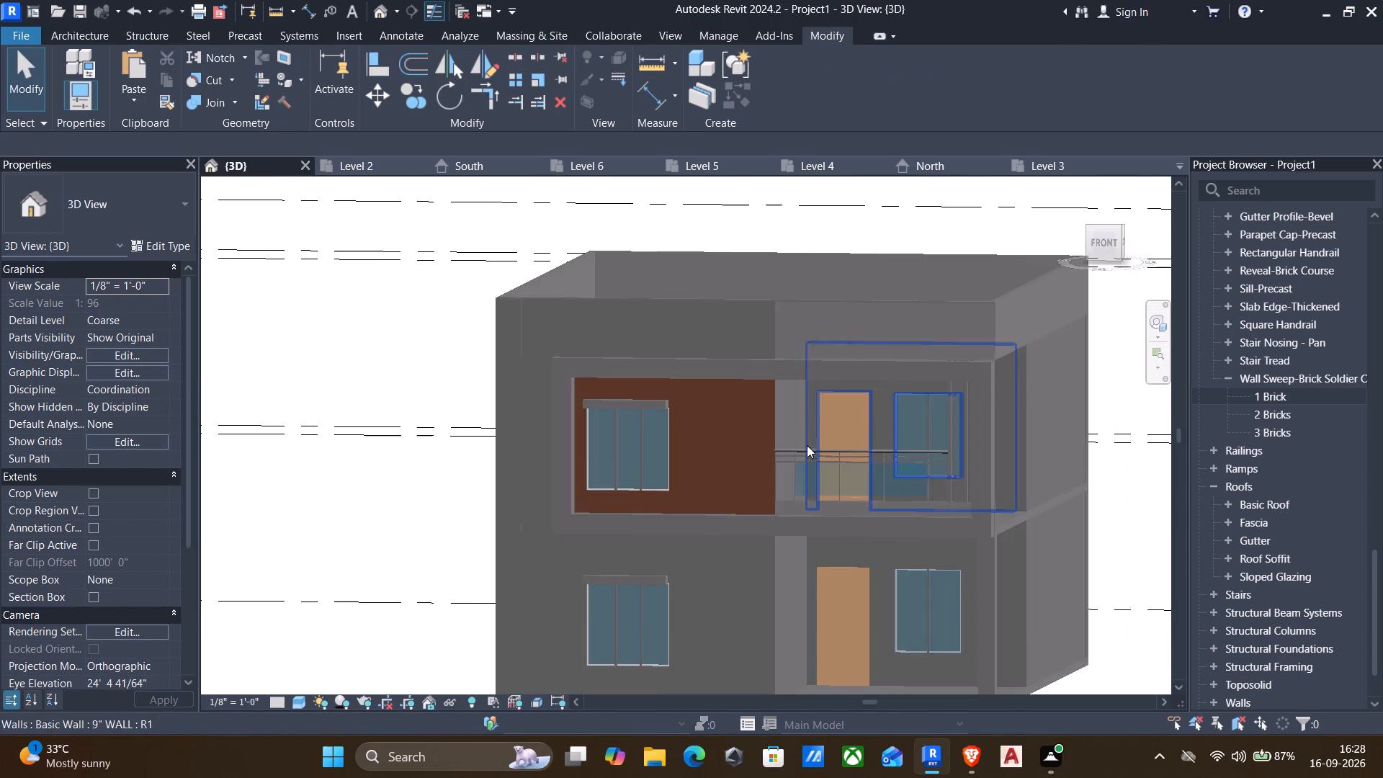
{"action": "middle_click_drag", "start_coordinate": [816, 419], "coordinate": [723, 512]}
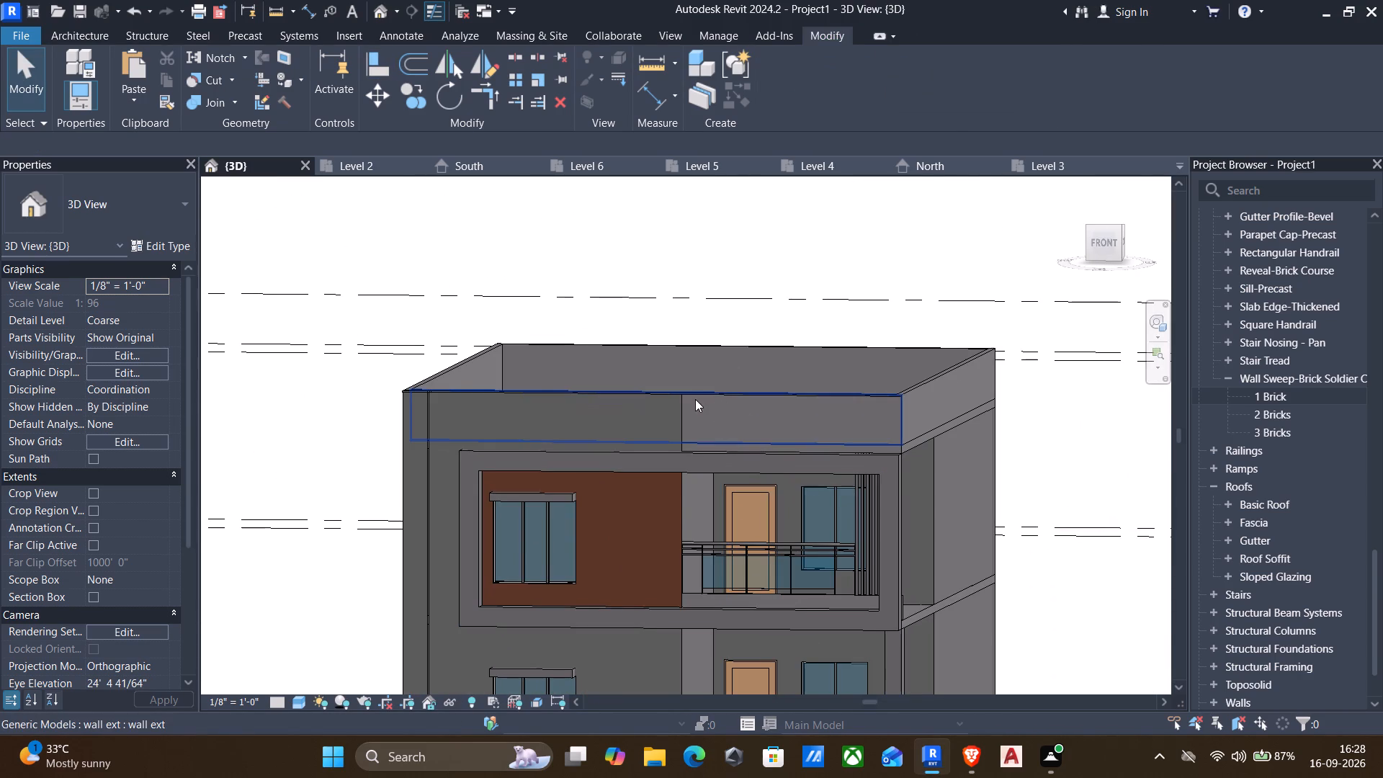
{"action": "scroll", "coordinate": [694, 400], "scroll_direction": "down", "scroll_amount": 1}
{"action": "scroll", "coordinate": [694, 403], "scroll_direction": "up", "scroll_amount": 6}
{"action": "scroll", "coordinate": [425, 377], "scroll_direction": "up", "scroll_amount": 3}
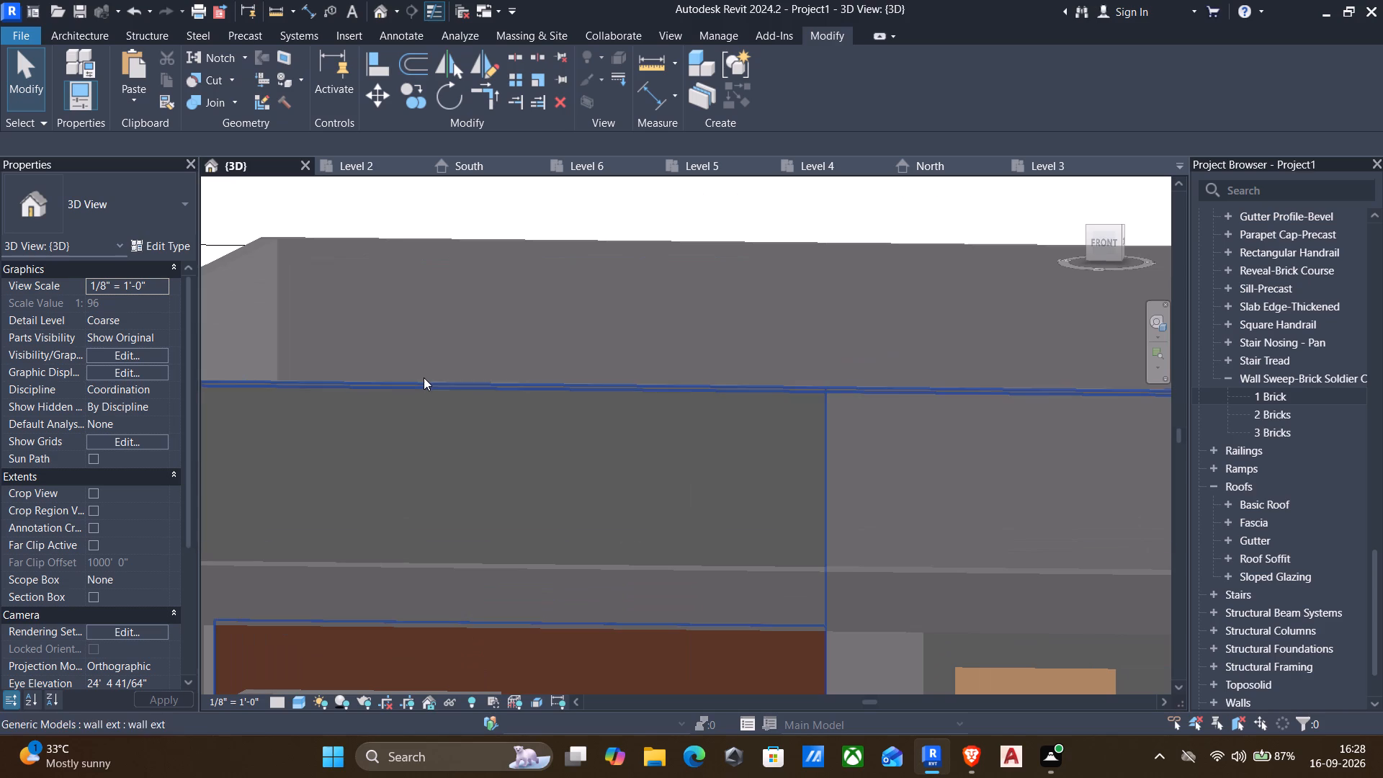
{"action": "scroll", "coordinate": [616, 434], "scroll_direction": "down", "scroll_amount": 4}
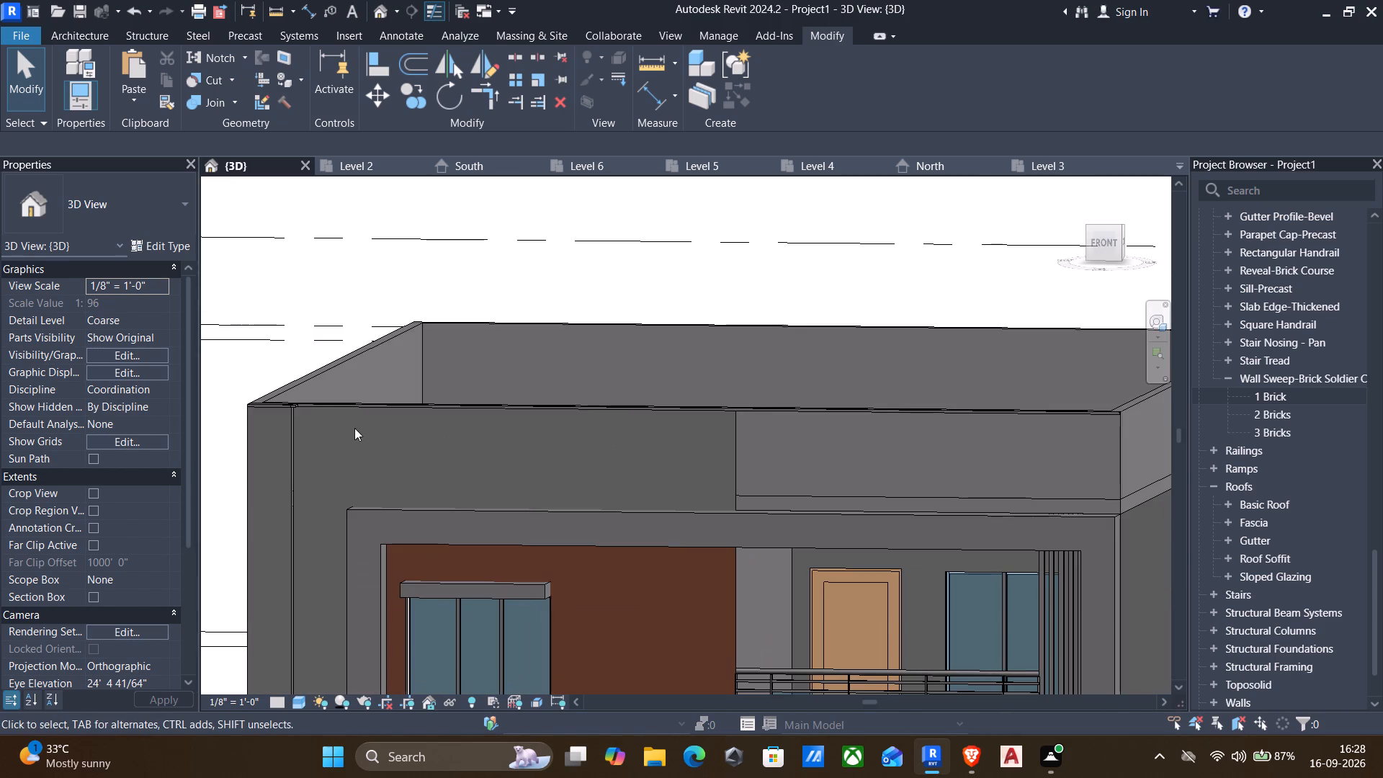
{"action": "scroll", "coordinate": [320, 408], "scroll_direction": "up", "scroll_amount": 3}
{"action": "scroll", "coordinate": [313, 404], "scroll_direction": "down", "scroll_amount": 2}
{"action": "scroll", "coordinate": [313, 406], "scroll_direction": "up", "scroll_amount": 4}
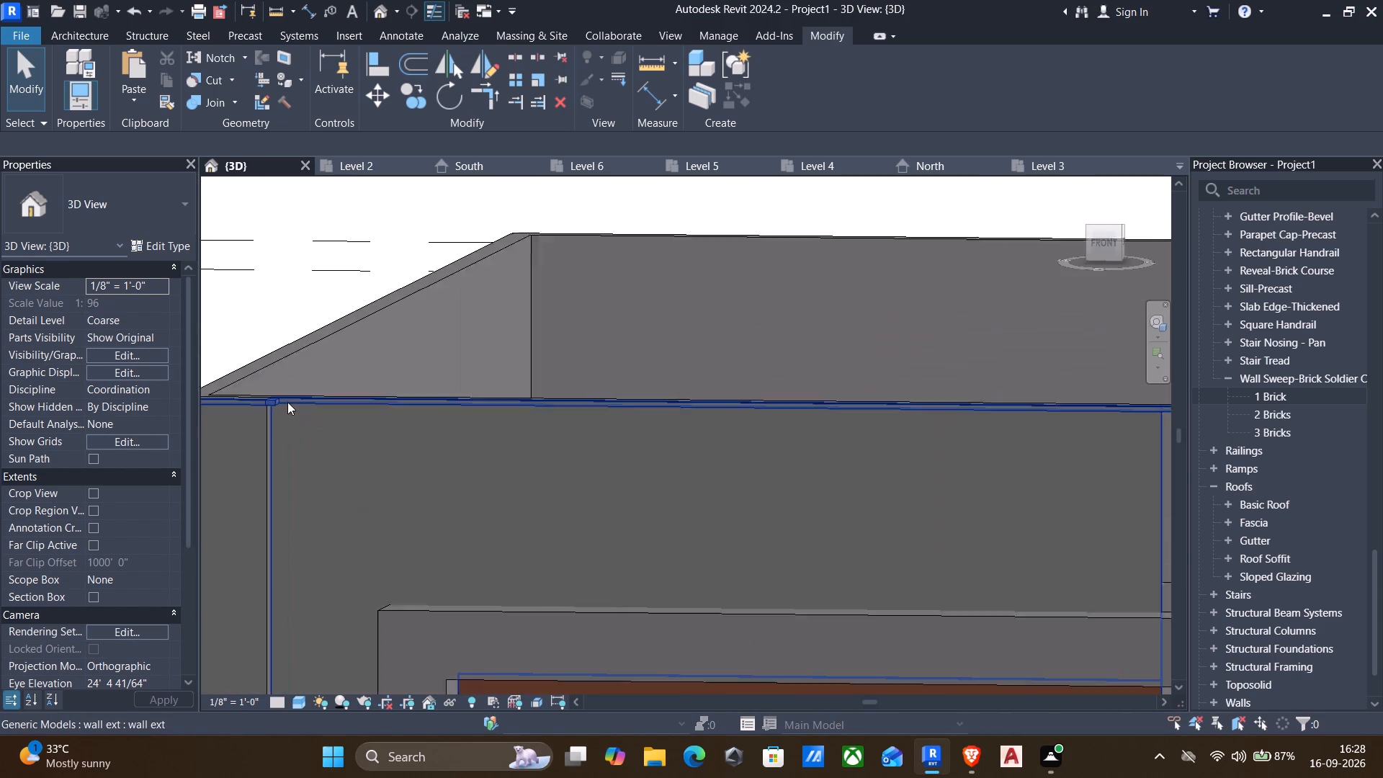
{"action": "scroll", "coordinate": [287, 402], "scroll_direction": "up", "scroll_amount": 2}
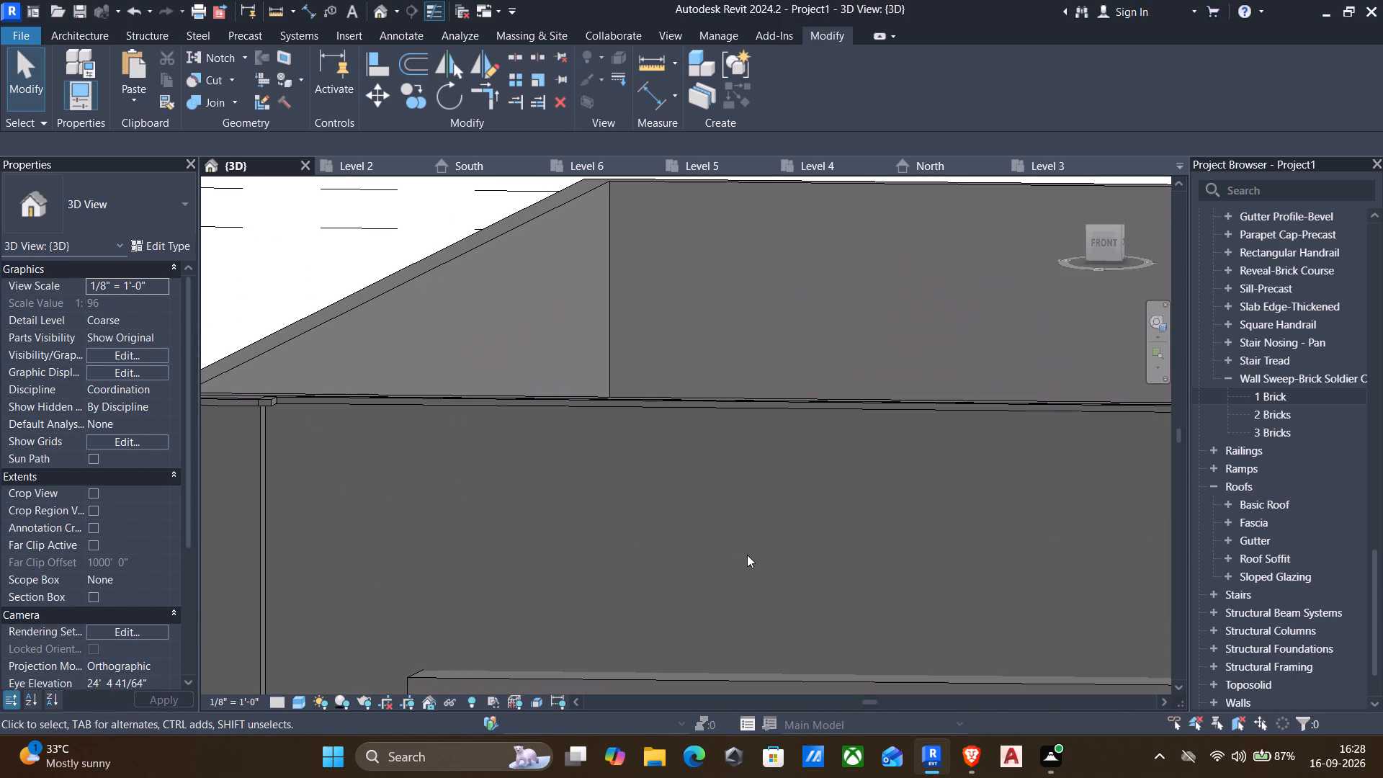
{"action": "scroll", "coordinate": [496, 452], "scroll_direction": "down", "scroll_amount": 5}
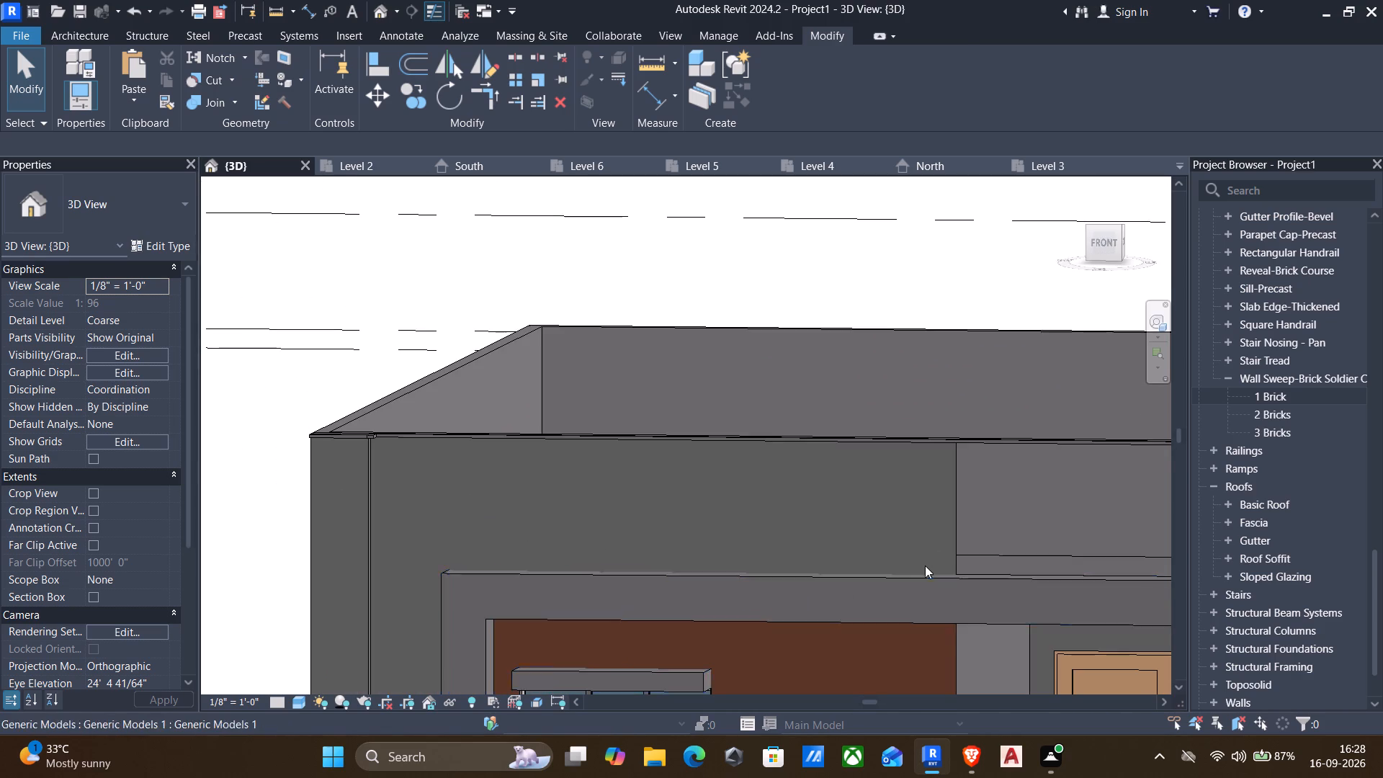
Examine the front parapet and its top ledge above the balcony in the straight front view.
{"action": "scroll", "coordinate": [930, 564], "scroll_direction": "down", "scroll_amount": 1}
{"action": "middle_click_drag", "start_coordinate": [931, 566], "coordinate": [776, 598]}
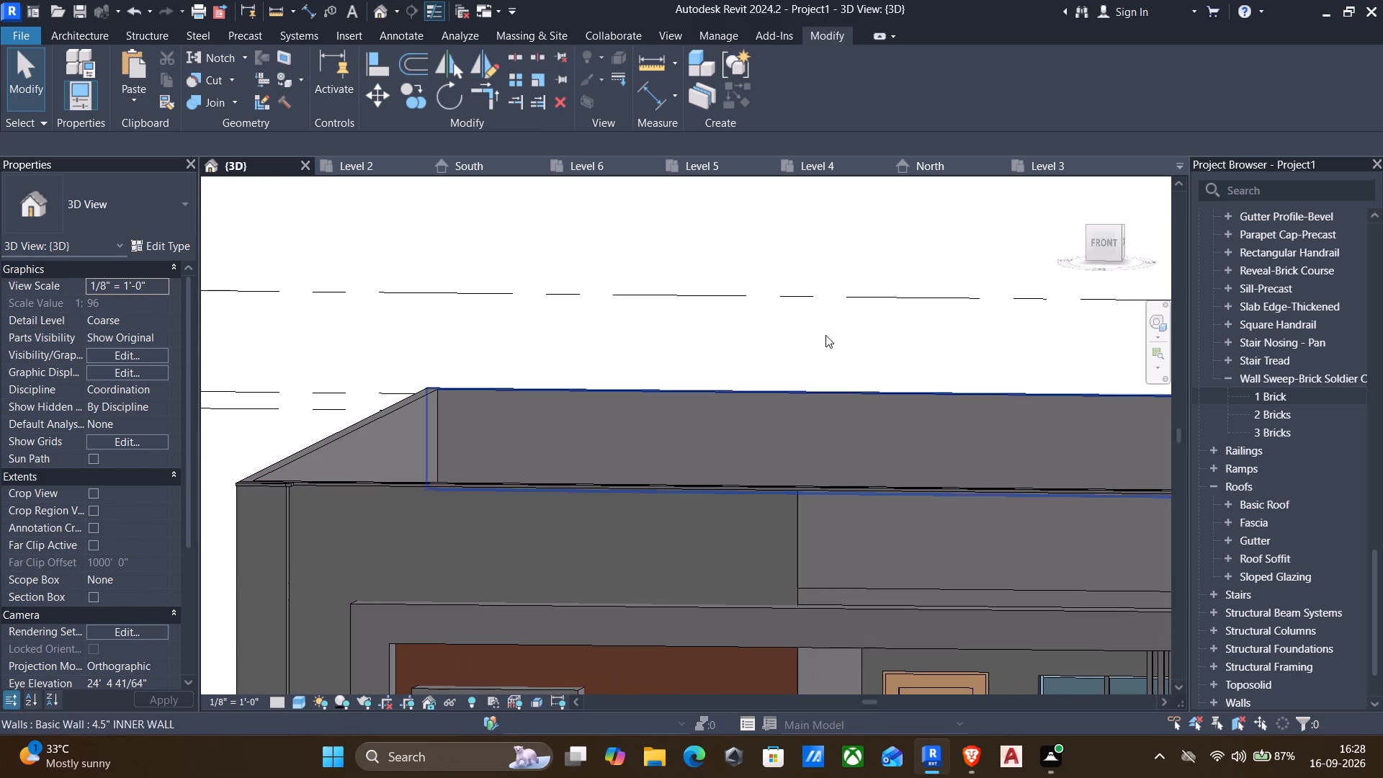
{"action": "left_click", "coordinate": [1096, 242]}
{"action": "scroll", "coordinate": [795, 508], "scroll_direction": "up", "scroll_amount": 3}
{"action": "scroll", "coordinate": [442, 376], "scroll_direction": "up", "scroll_amount": 4}
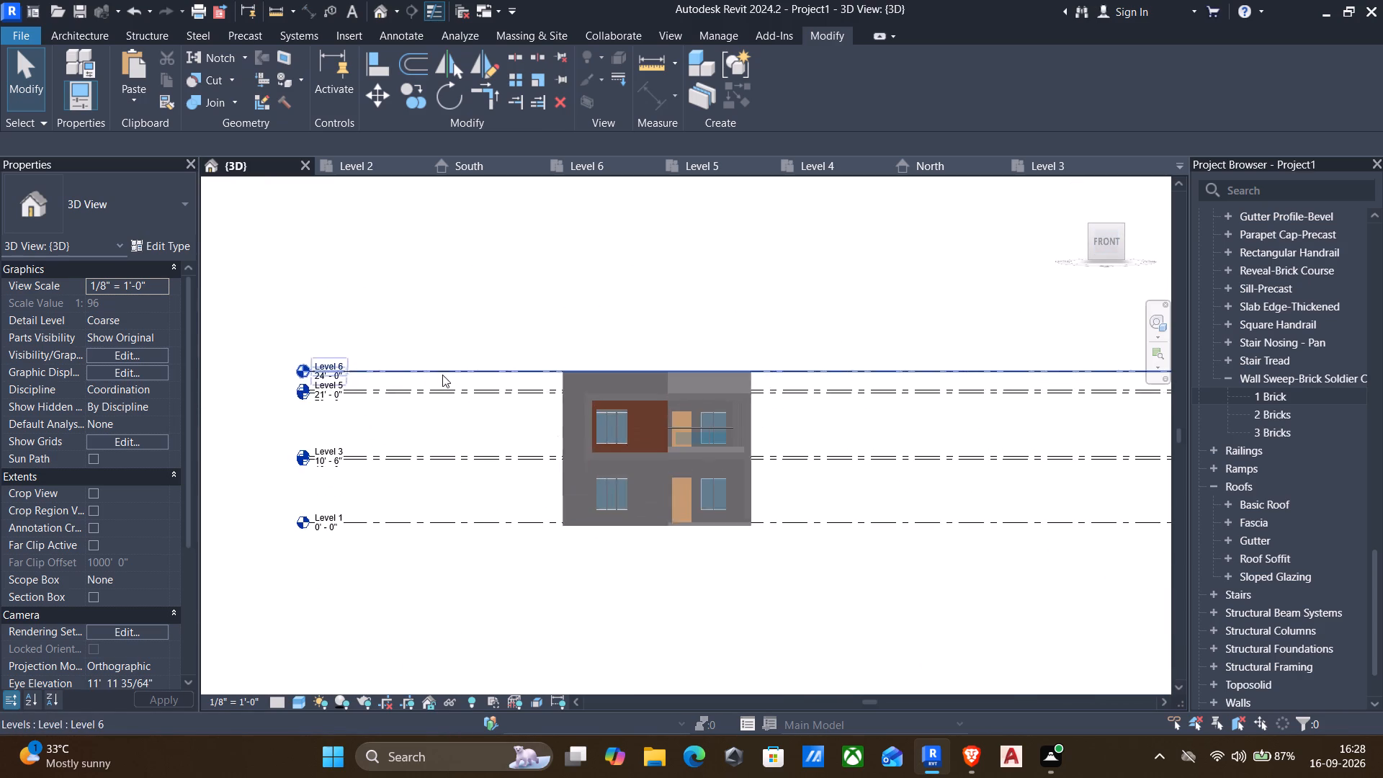
{"action": "scroll", "coordinate": [811, 426], "scroll_direction": "up", "scroll_amount": 4}
{"action": "scroll", "coordinate": [709, 328], "scroll_direction": "up", "scroll_amount": 5}
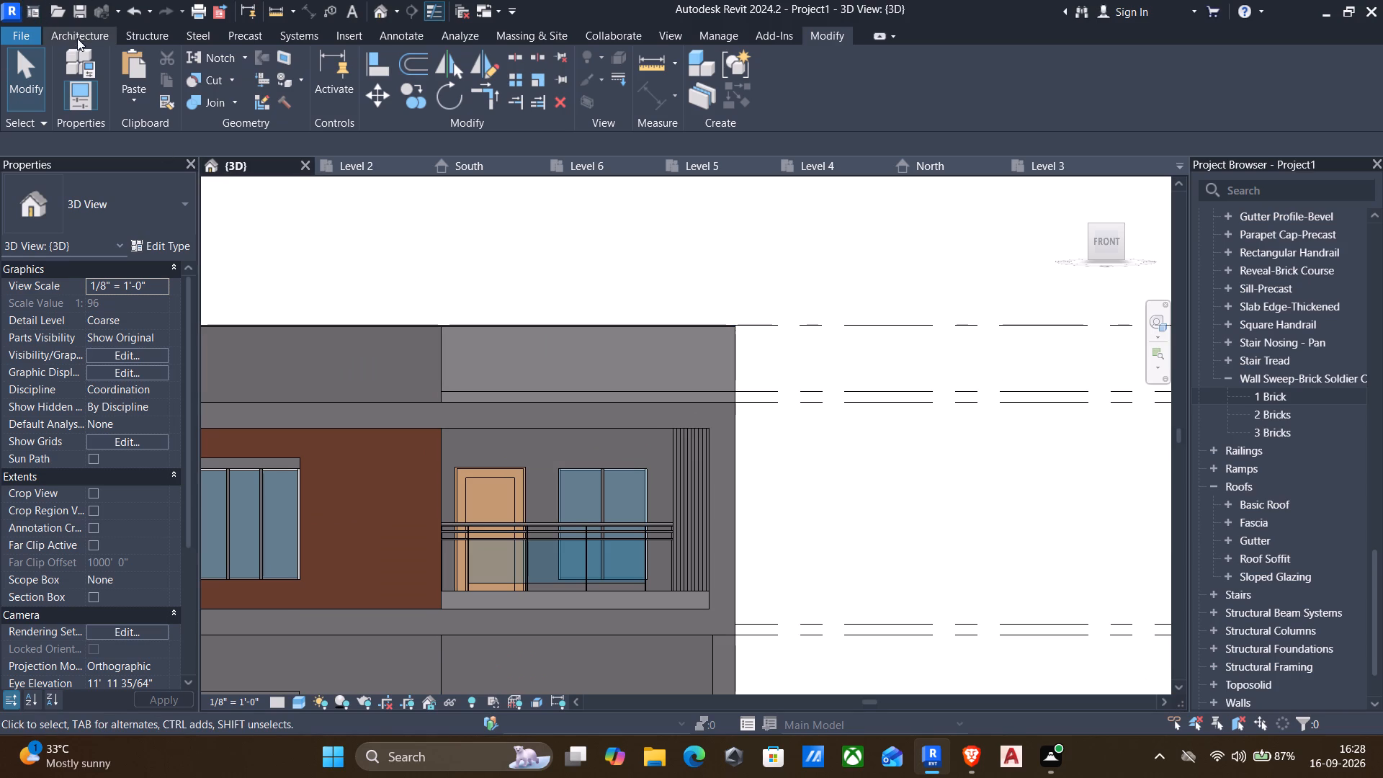
{"action": "left_click", "coordinate": [505, 332]}
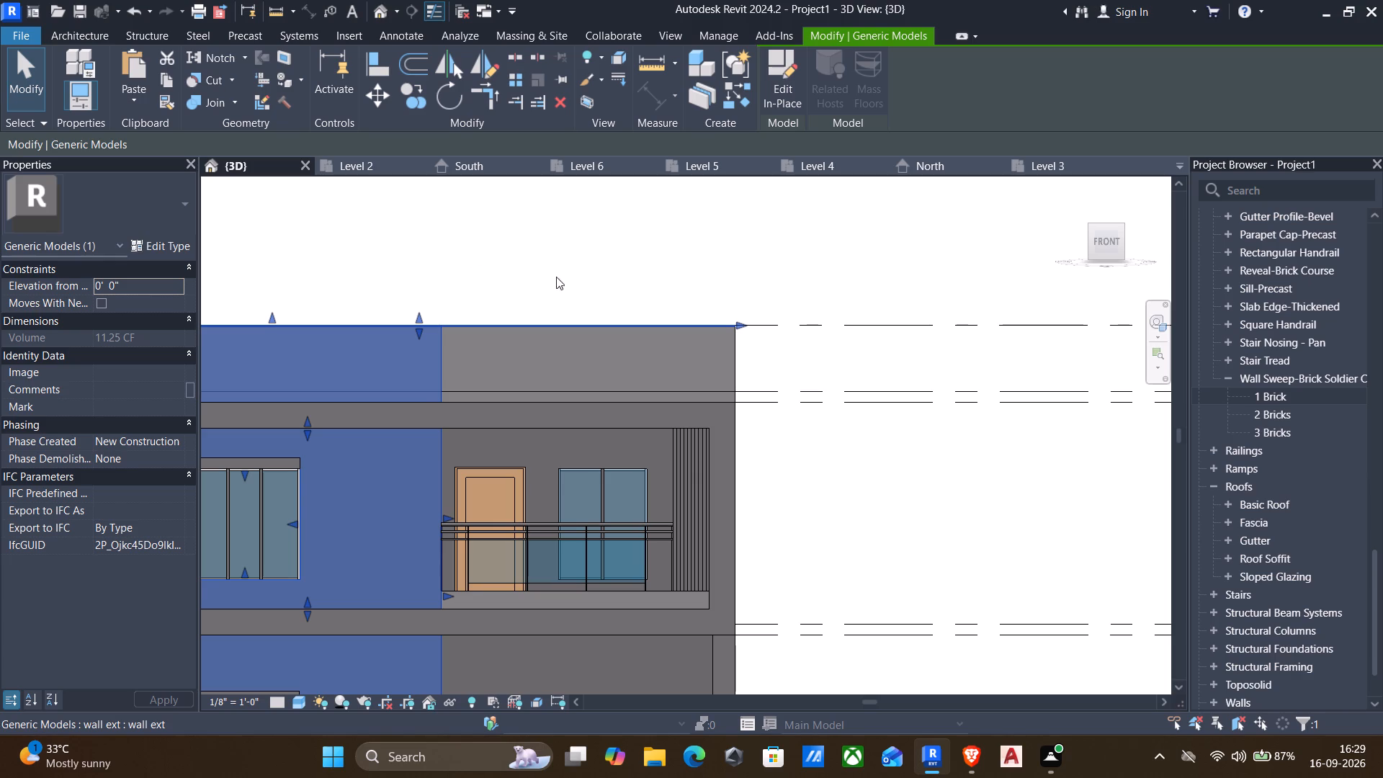
{"action": "left_click", "coordinate": [639, 337]}
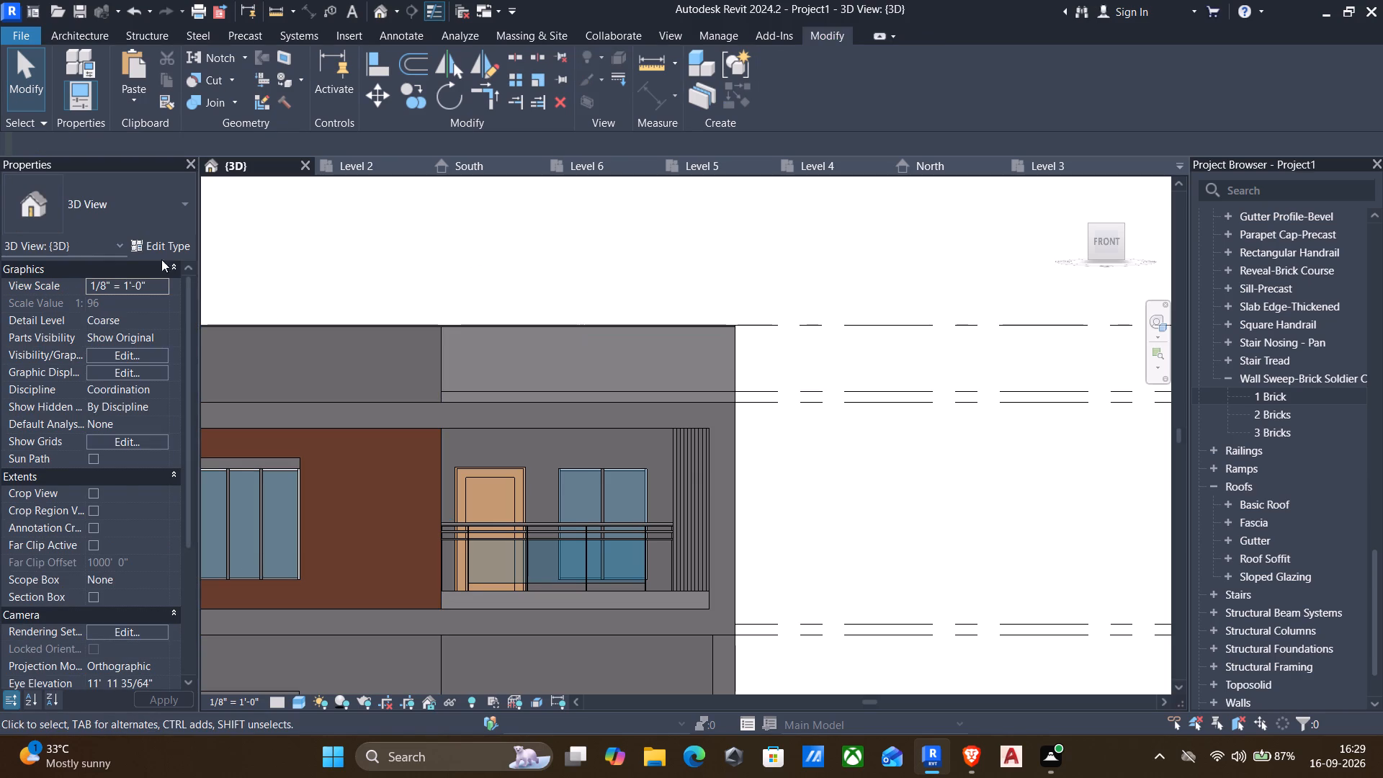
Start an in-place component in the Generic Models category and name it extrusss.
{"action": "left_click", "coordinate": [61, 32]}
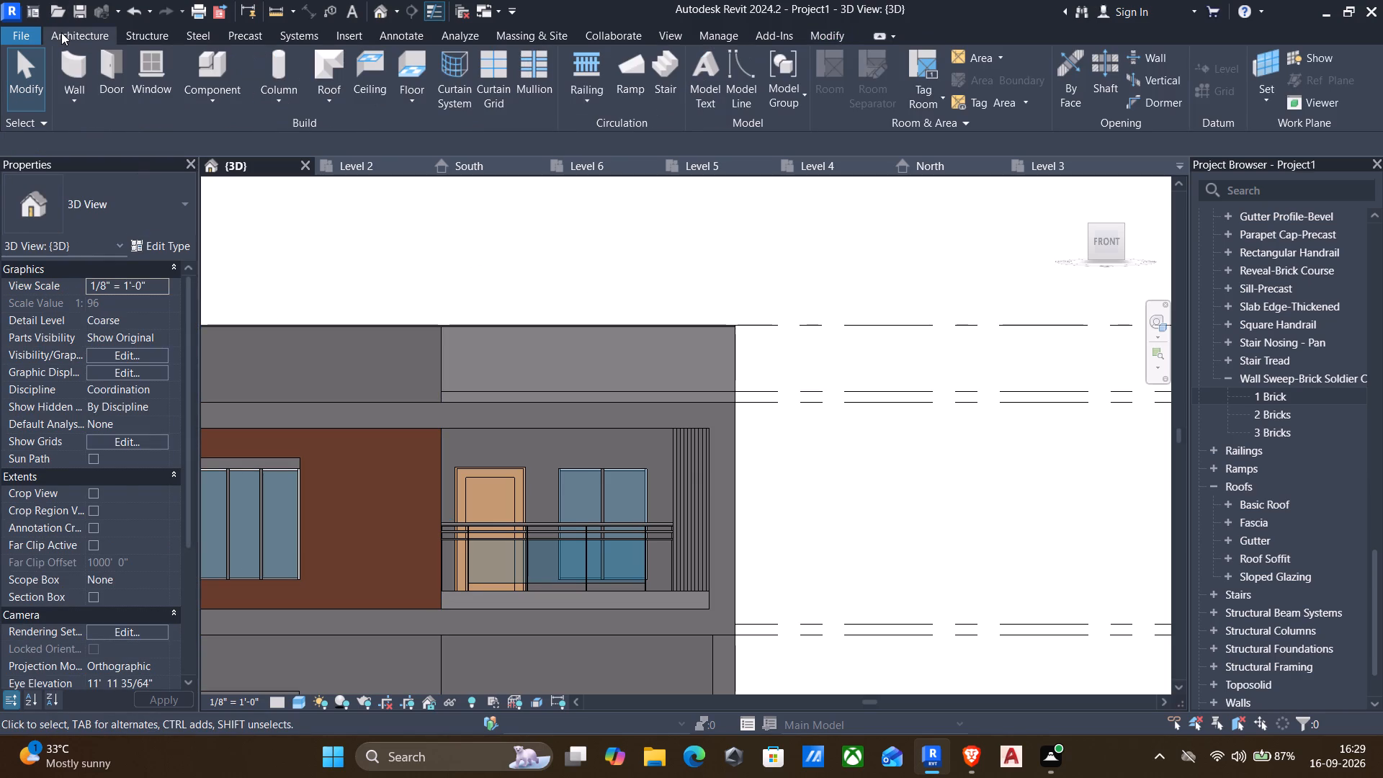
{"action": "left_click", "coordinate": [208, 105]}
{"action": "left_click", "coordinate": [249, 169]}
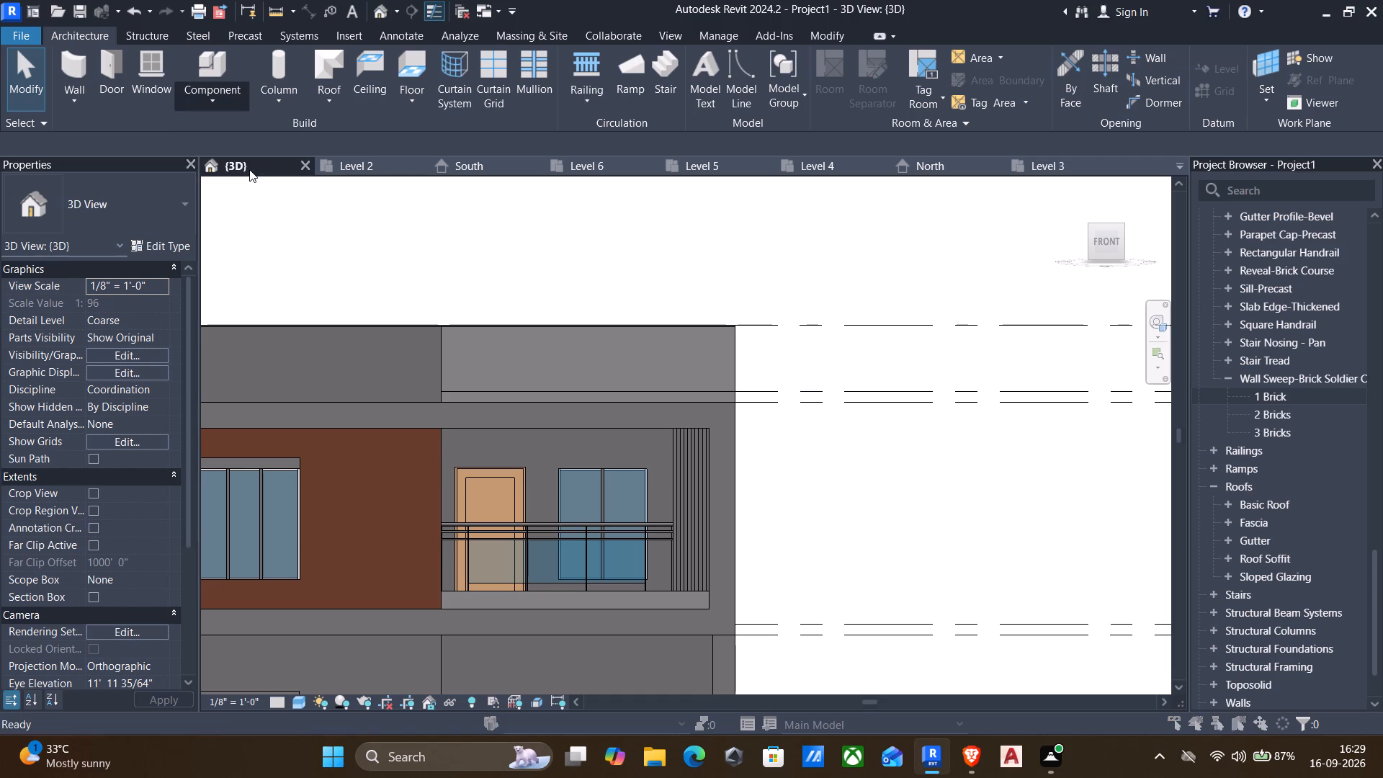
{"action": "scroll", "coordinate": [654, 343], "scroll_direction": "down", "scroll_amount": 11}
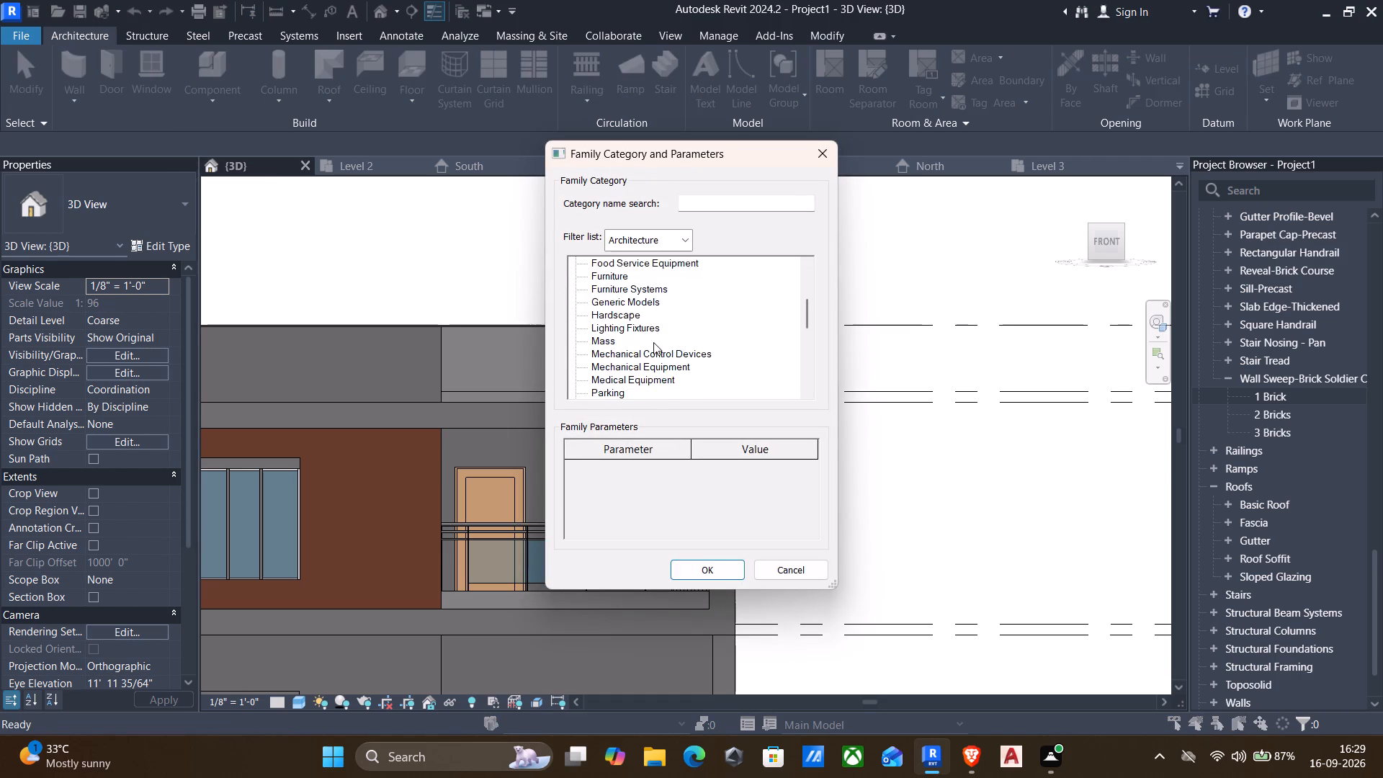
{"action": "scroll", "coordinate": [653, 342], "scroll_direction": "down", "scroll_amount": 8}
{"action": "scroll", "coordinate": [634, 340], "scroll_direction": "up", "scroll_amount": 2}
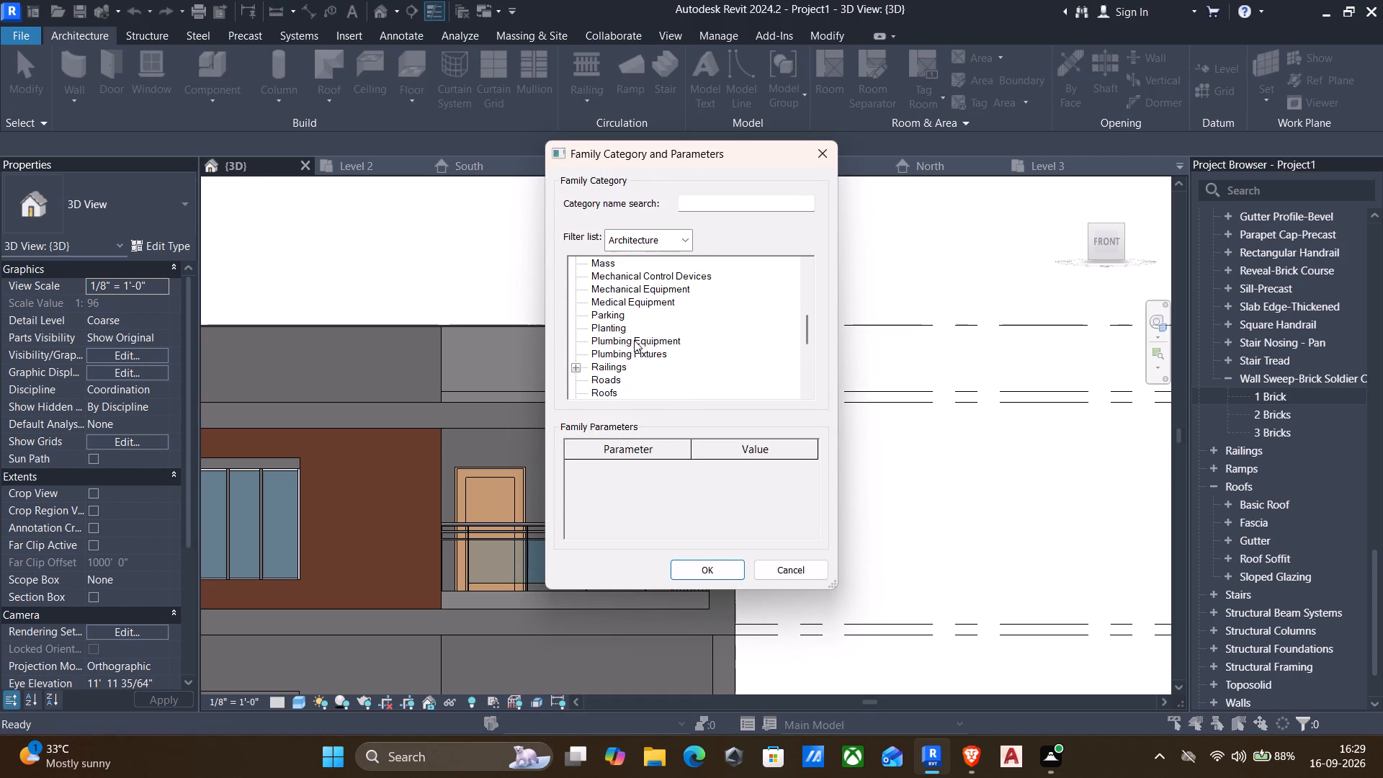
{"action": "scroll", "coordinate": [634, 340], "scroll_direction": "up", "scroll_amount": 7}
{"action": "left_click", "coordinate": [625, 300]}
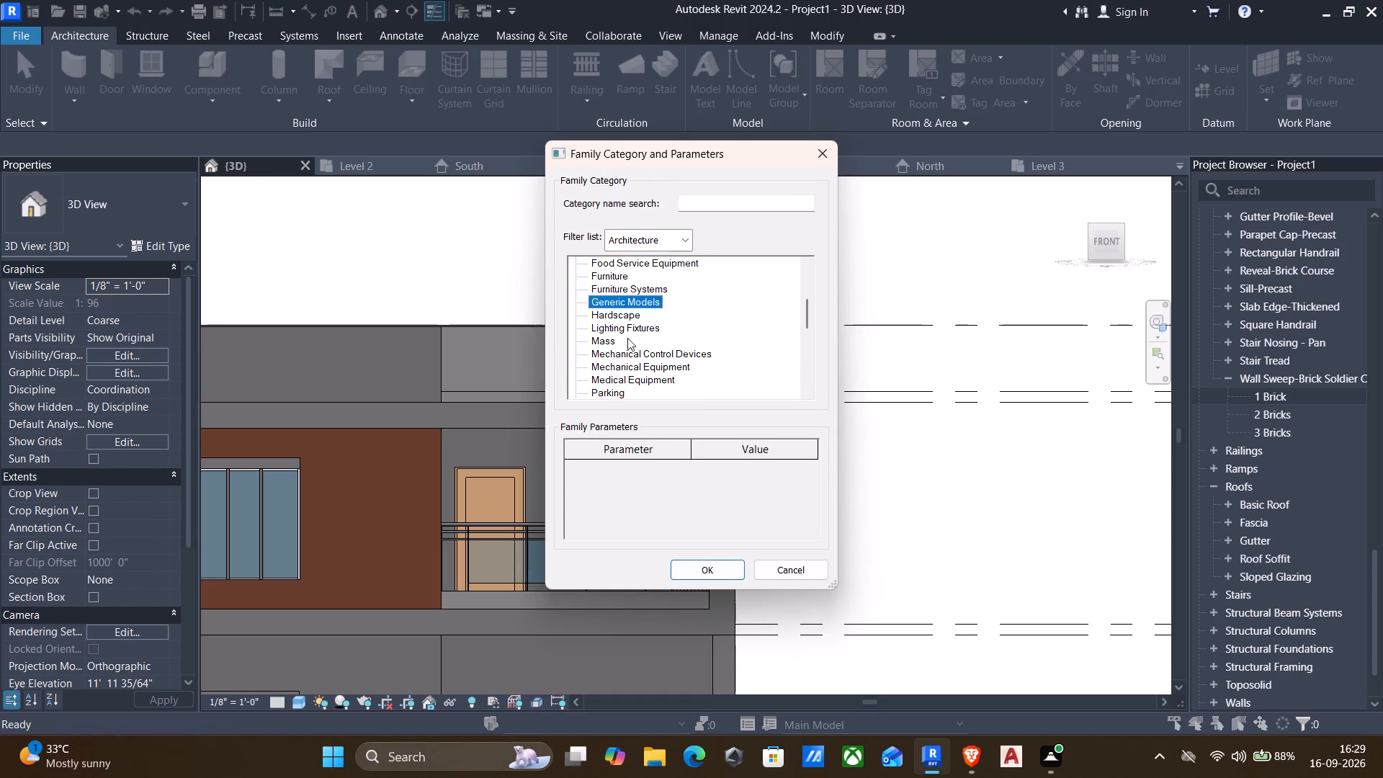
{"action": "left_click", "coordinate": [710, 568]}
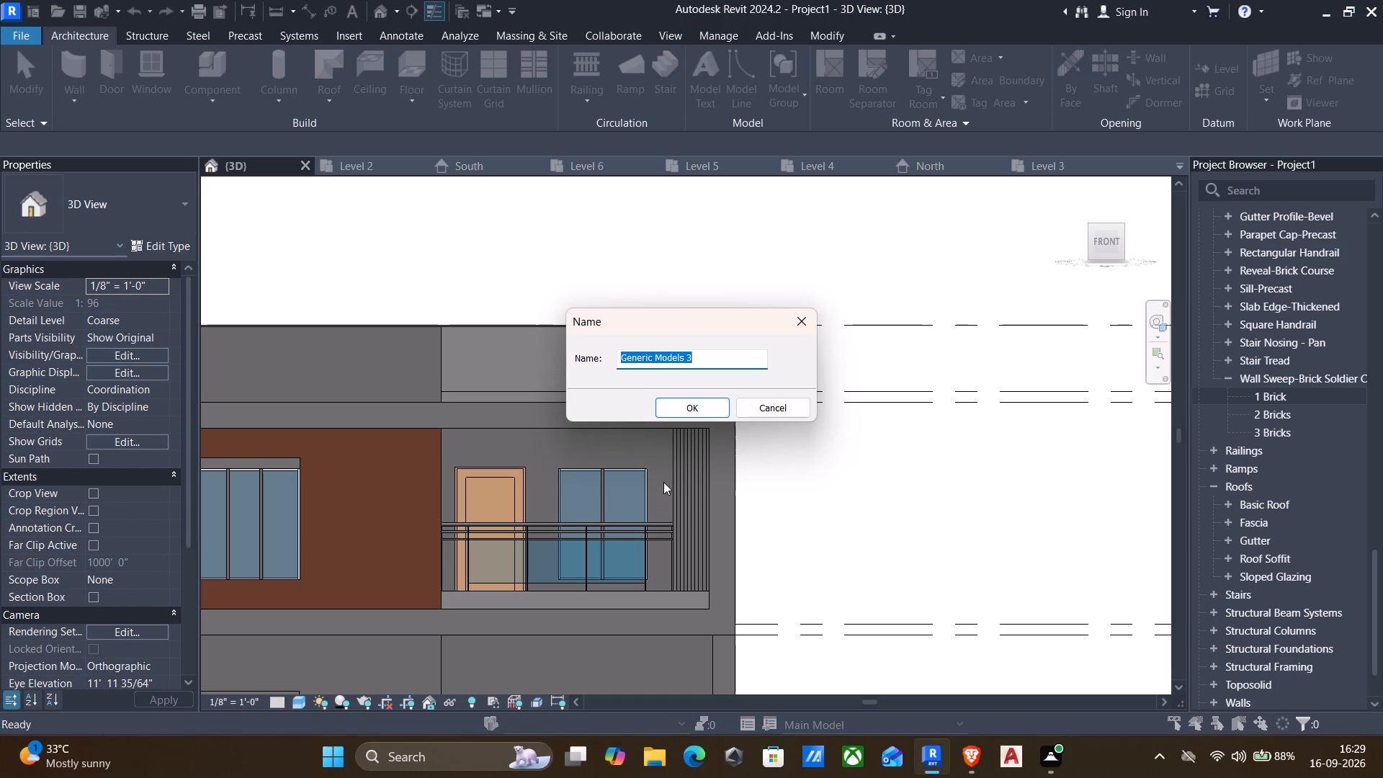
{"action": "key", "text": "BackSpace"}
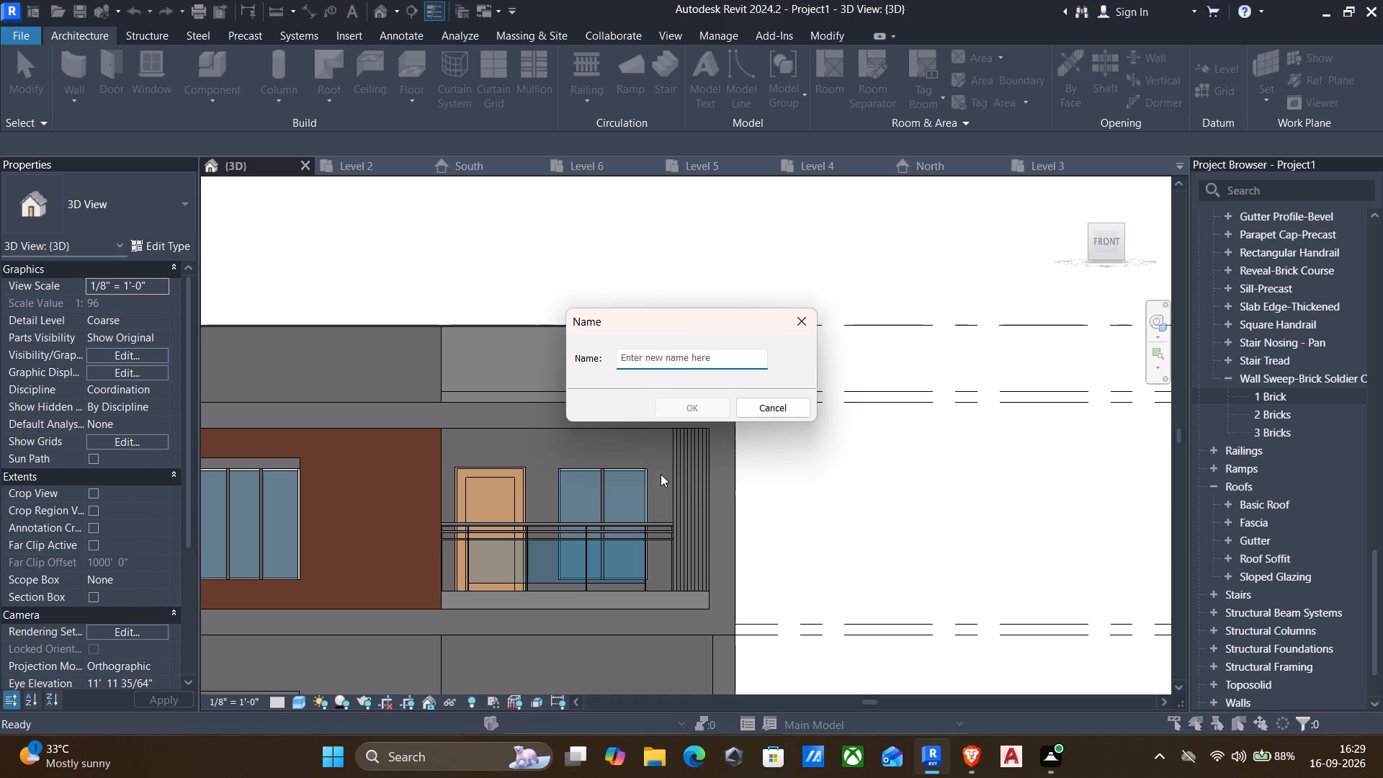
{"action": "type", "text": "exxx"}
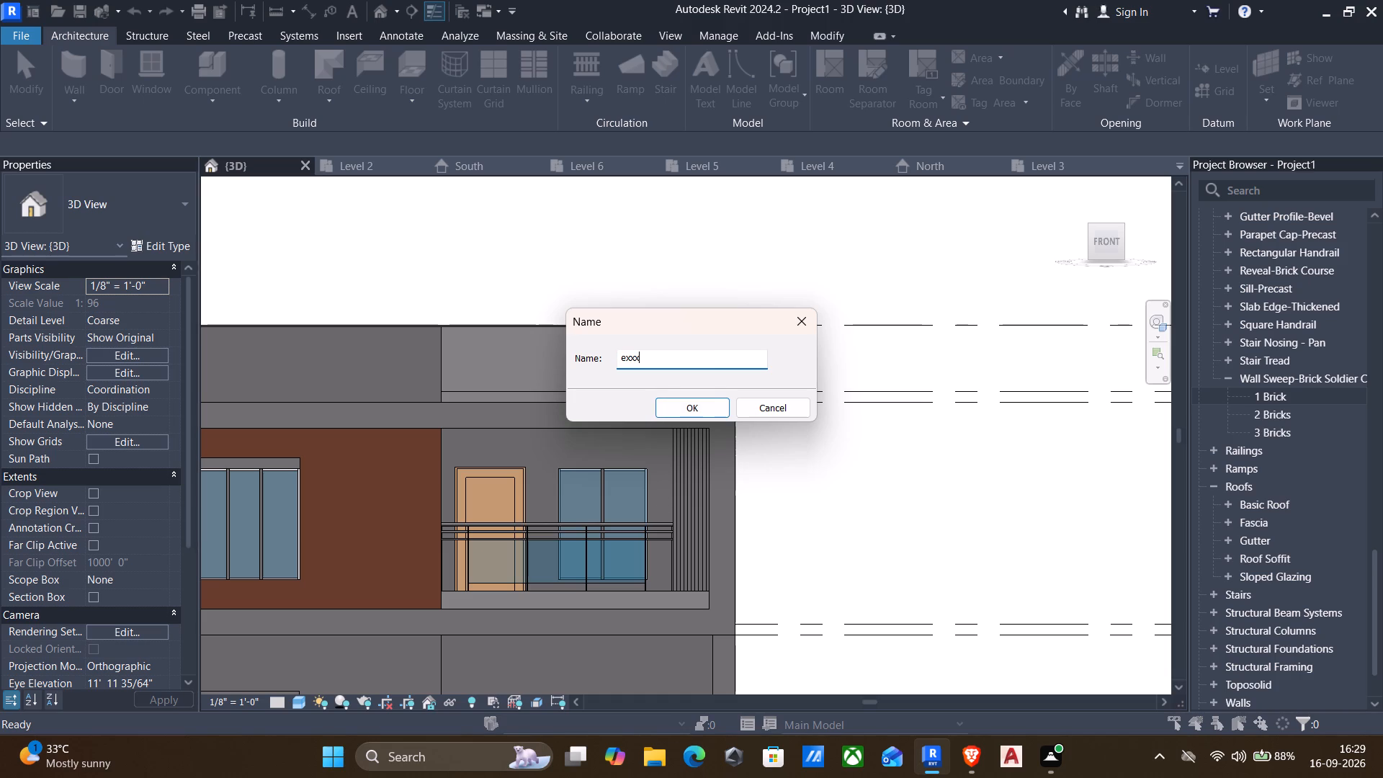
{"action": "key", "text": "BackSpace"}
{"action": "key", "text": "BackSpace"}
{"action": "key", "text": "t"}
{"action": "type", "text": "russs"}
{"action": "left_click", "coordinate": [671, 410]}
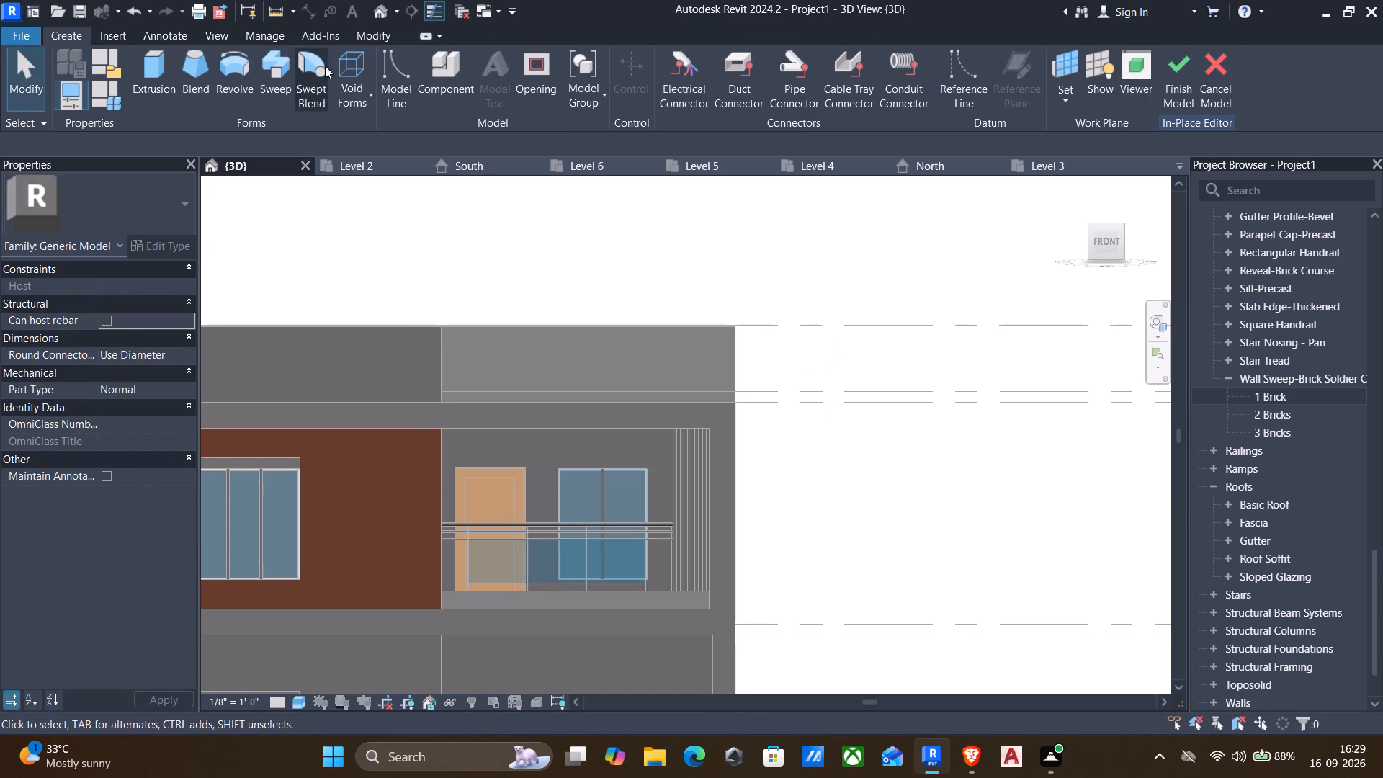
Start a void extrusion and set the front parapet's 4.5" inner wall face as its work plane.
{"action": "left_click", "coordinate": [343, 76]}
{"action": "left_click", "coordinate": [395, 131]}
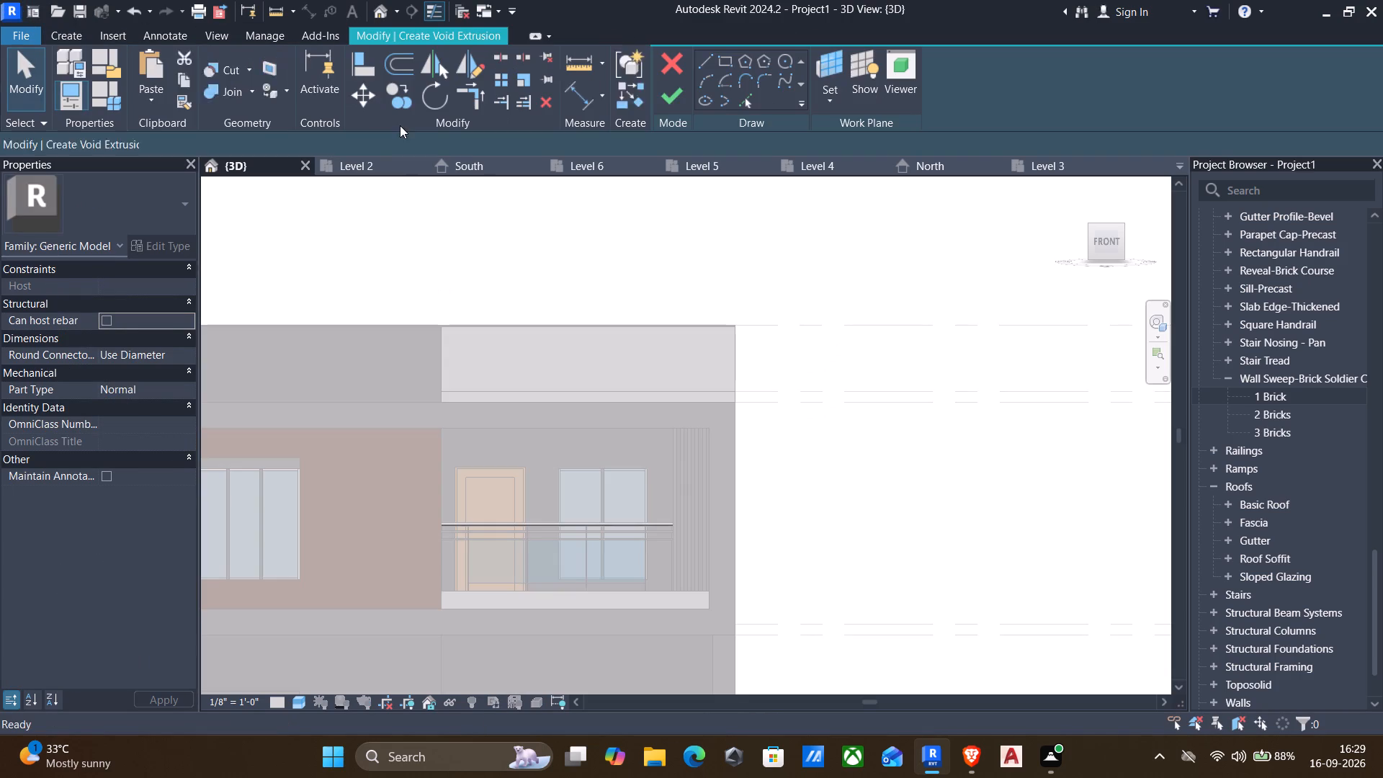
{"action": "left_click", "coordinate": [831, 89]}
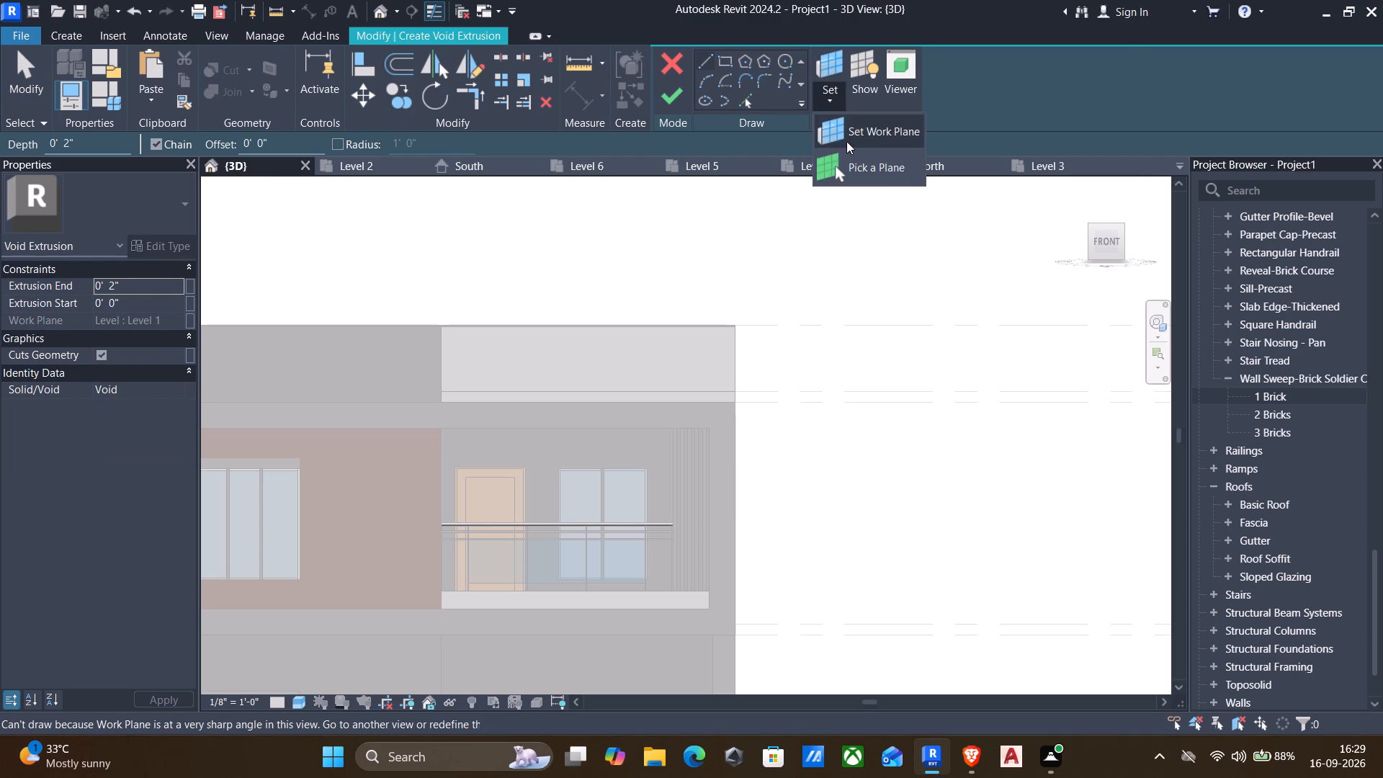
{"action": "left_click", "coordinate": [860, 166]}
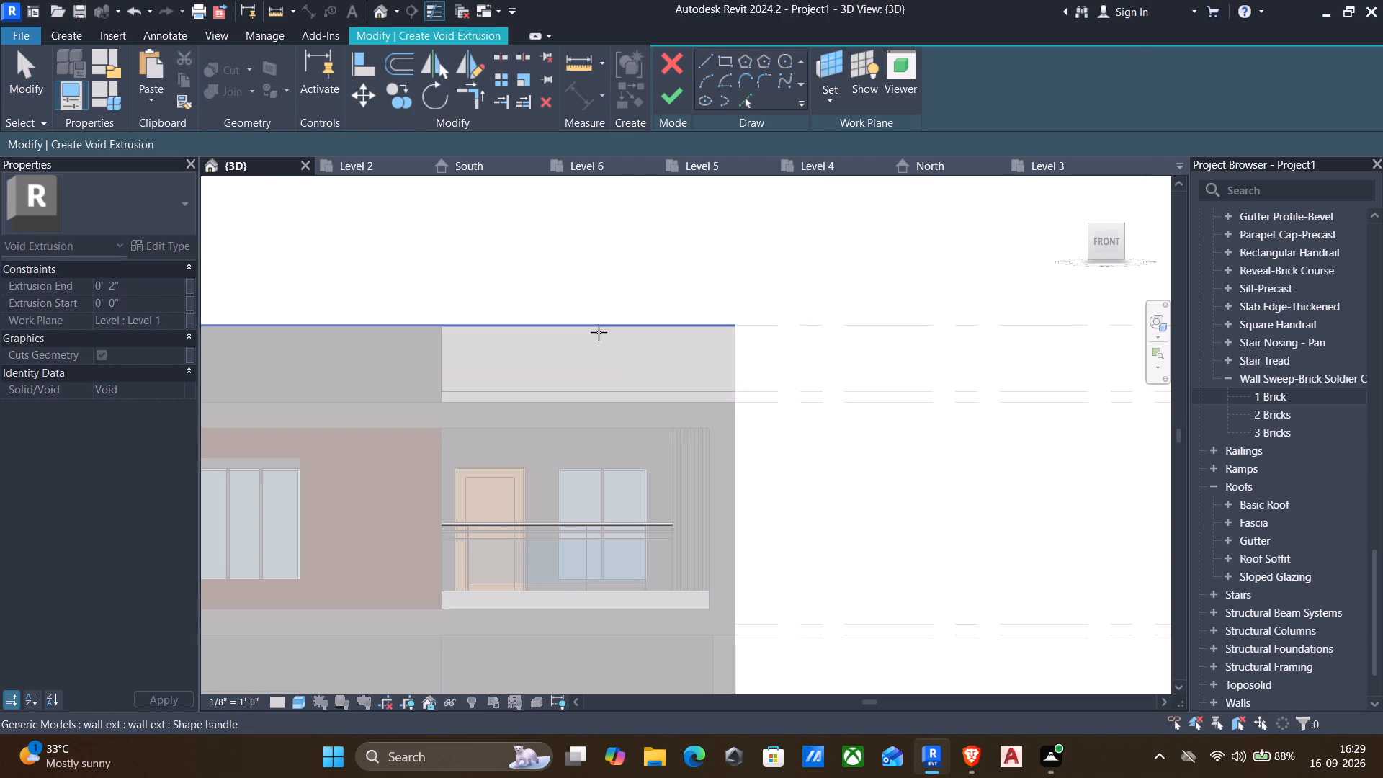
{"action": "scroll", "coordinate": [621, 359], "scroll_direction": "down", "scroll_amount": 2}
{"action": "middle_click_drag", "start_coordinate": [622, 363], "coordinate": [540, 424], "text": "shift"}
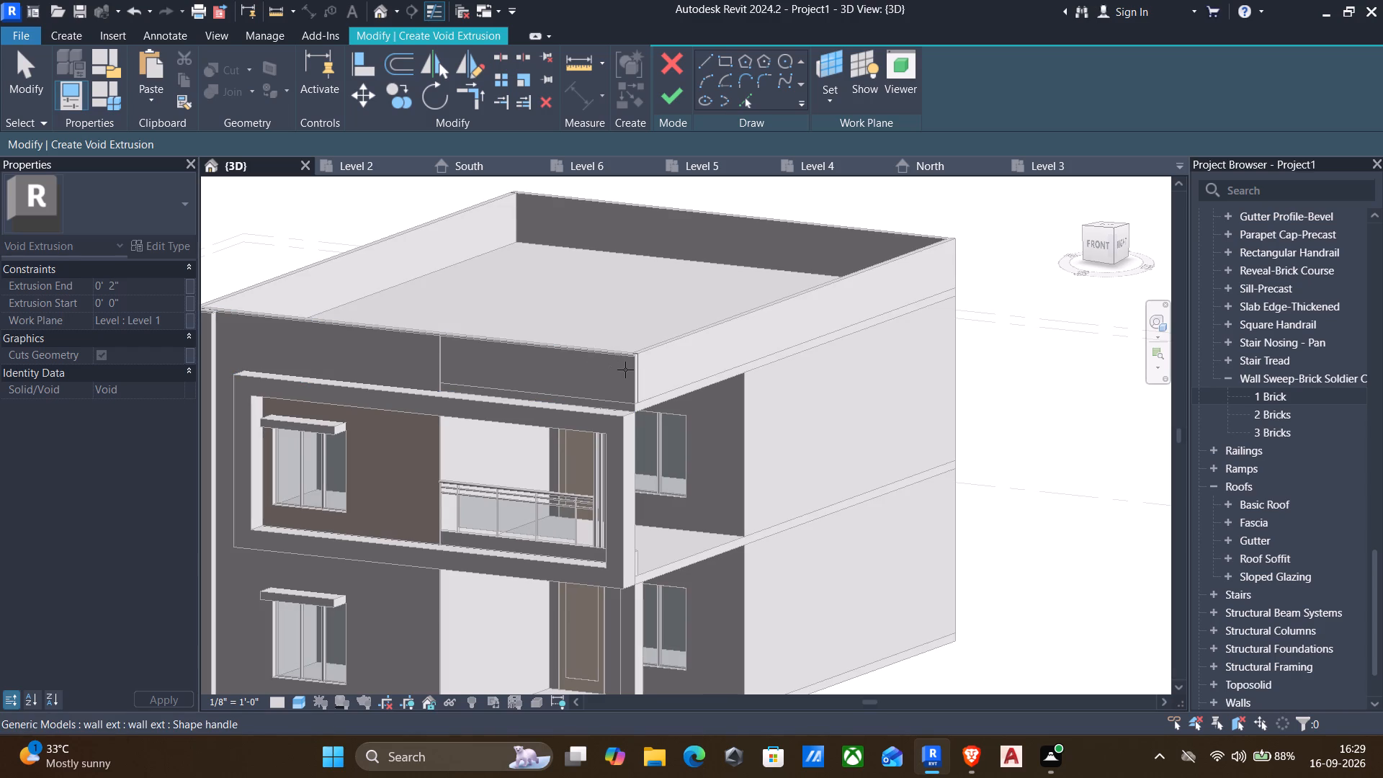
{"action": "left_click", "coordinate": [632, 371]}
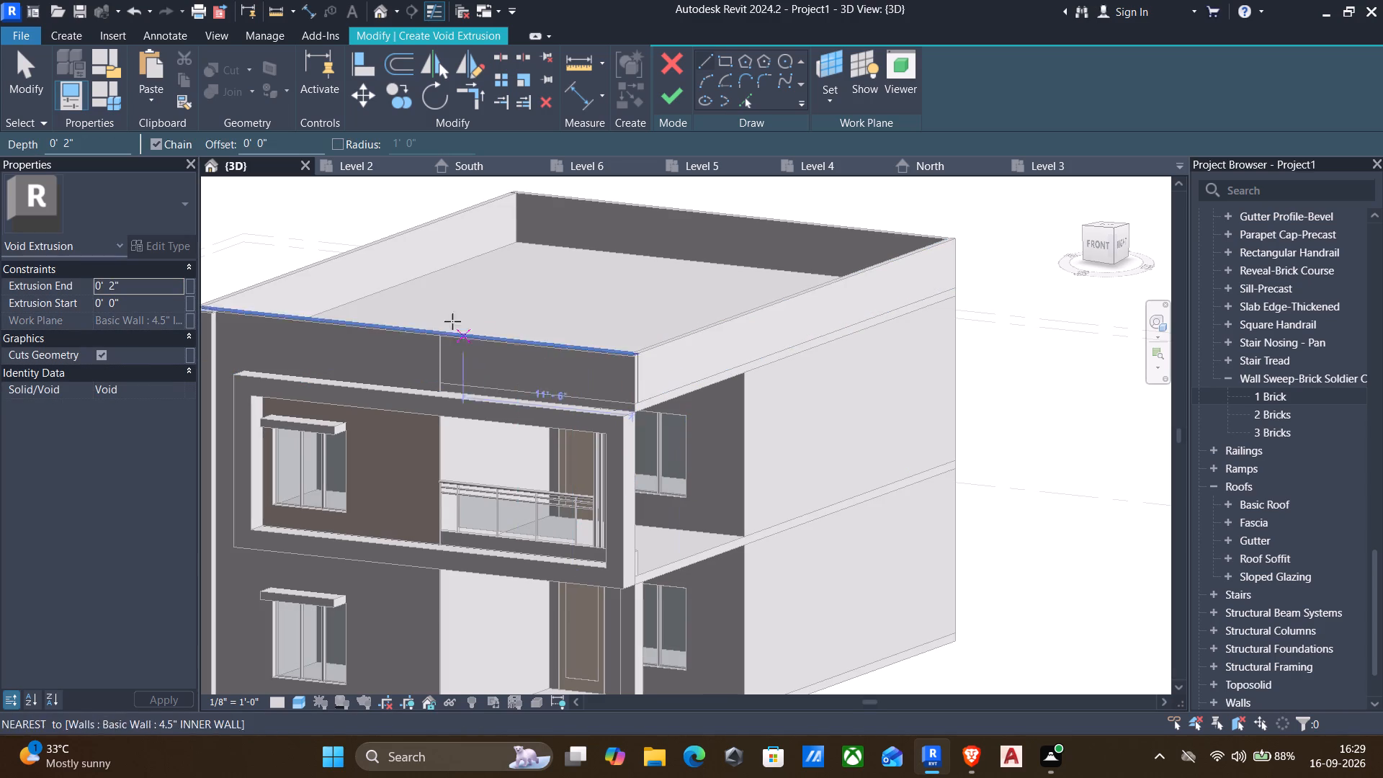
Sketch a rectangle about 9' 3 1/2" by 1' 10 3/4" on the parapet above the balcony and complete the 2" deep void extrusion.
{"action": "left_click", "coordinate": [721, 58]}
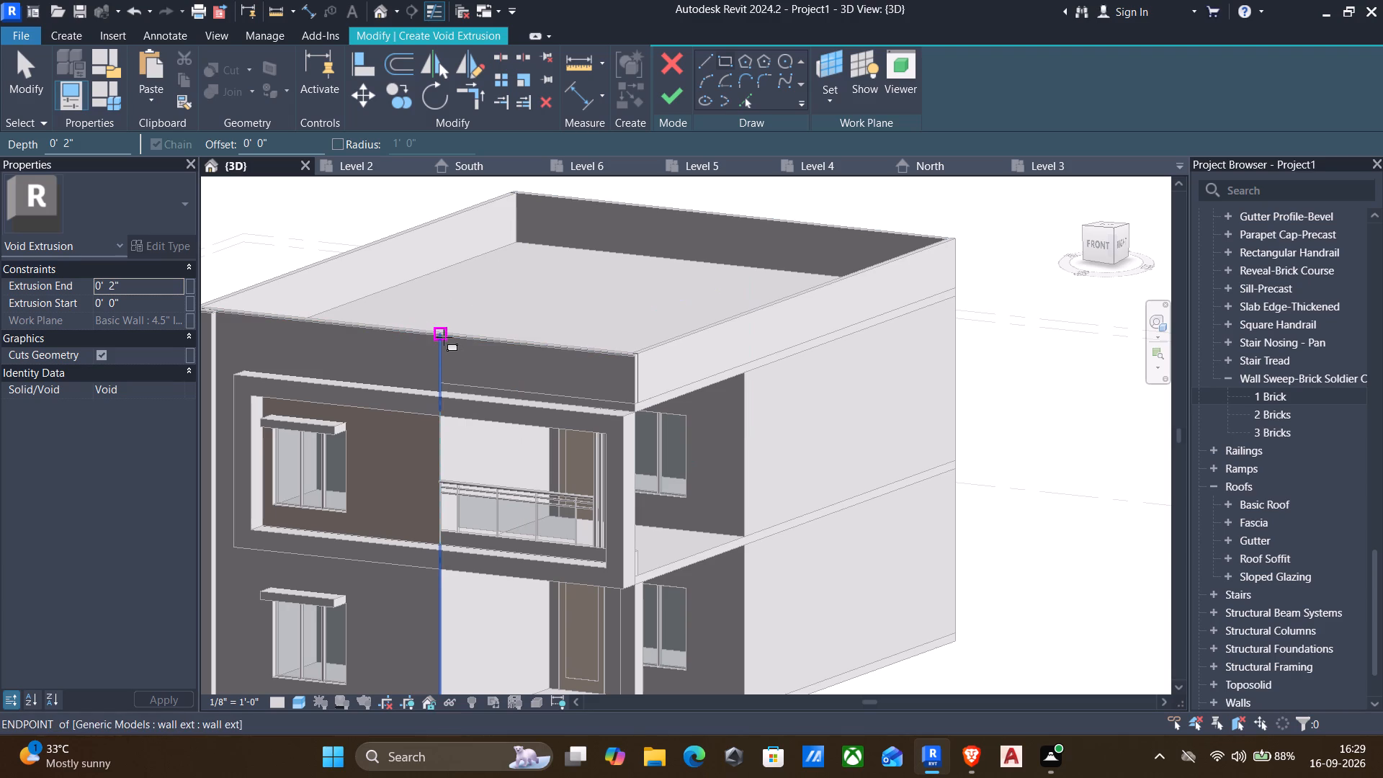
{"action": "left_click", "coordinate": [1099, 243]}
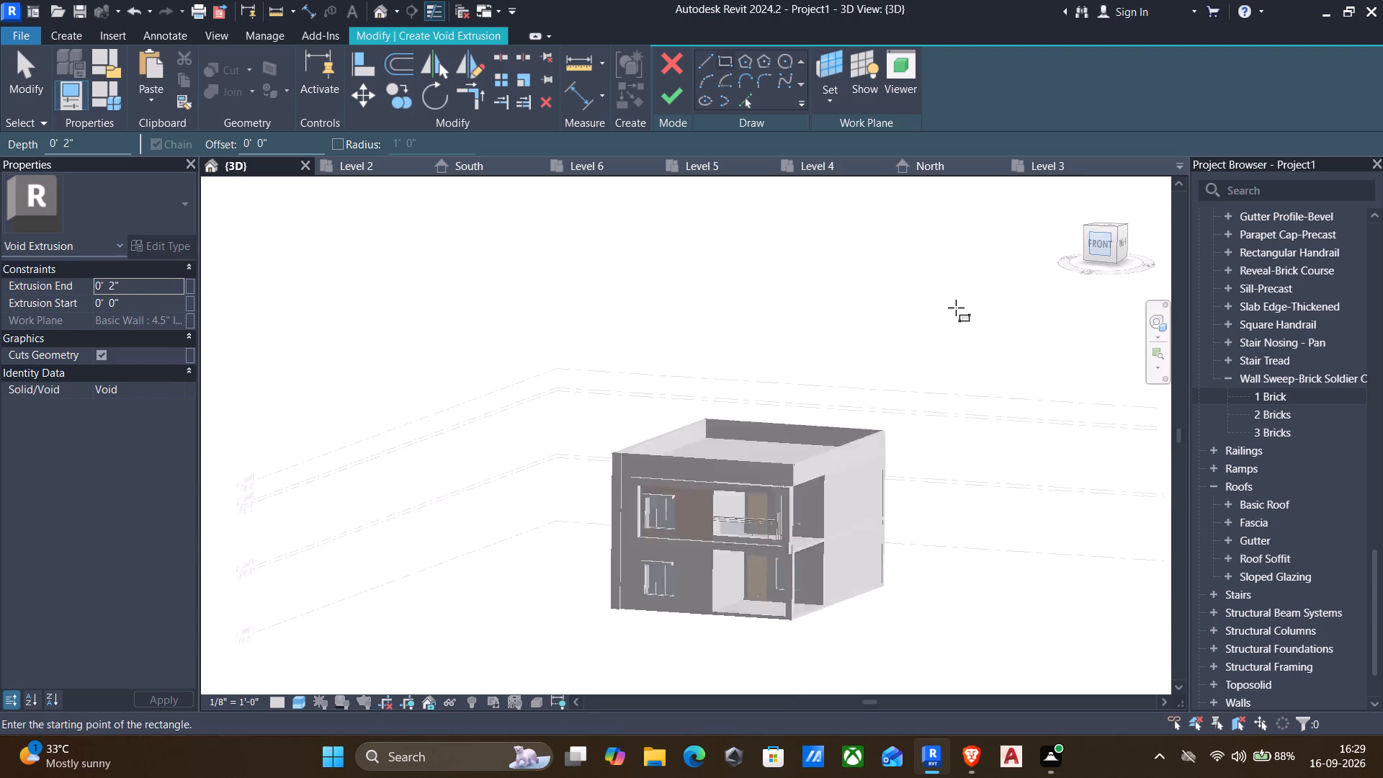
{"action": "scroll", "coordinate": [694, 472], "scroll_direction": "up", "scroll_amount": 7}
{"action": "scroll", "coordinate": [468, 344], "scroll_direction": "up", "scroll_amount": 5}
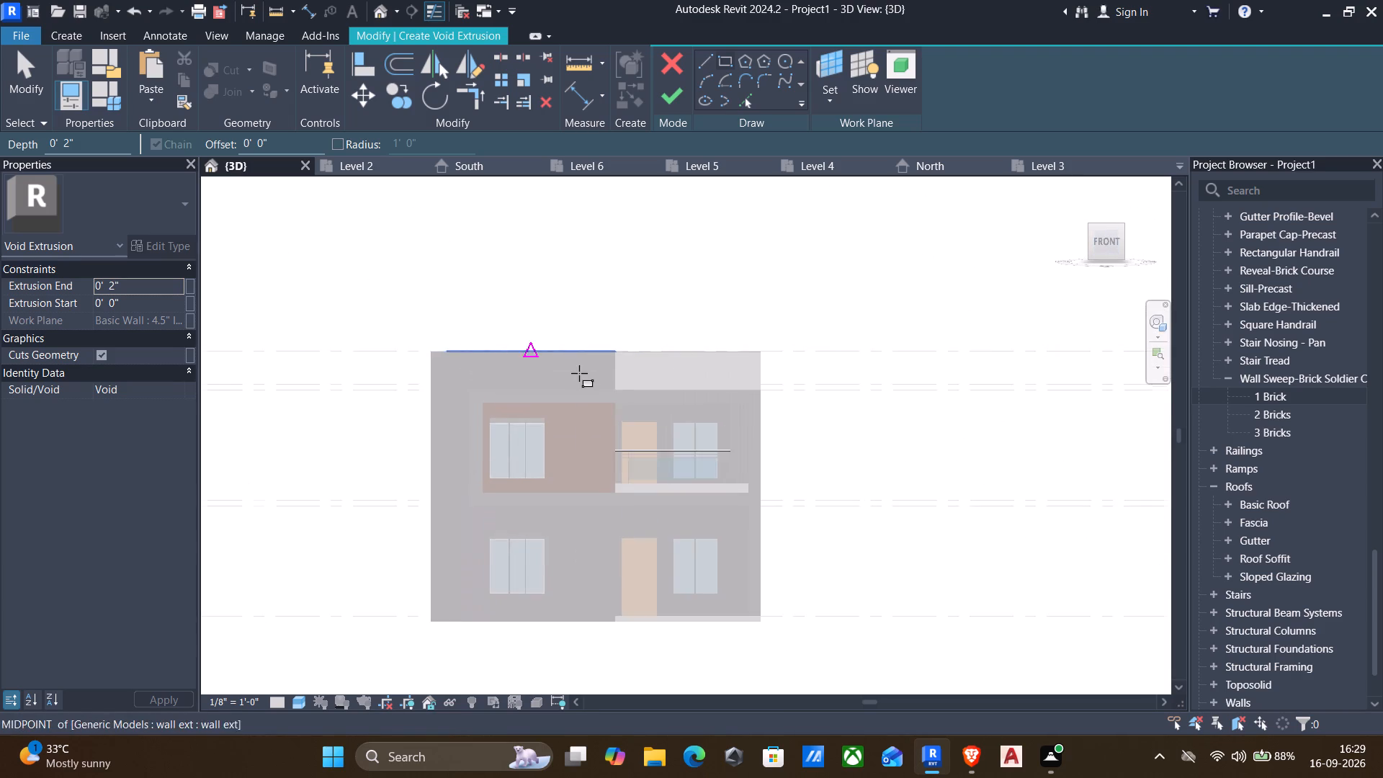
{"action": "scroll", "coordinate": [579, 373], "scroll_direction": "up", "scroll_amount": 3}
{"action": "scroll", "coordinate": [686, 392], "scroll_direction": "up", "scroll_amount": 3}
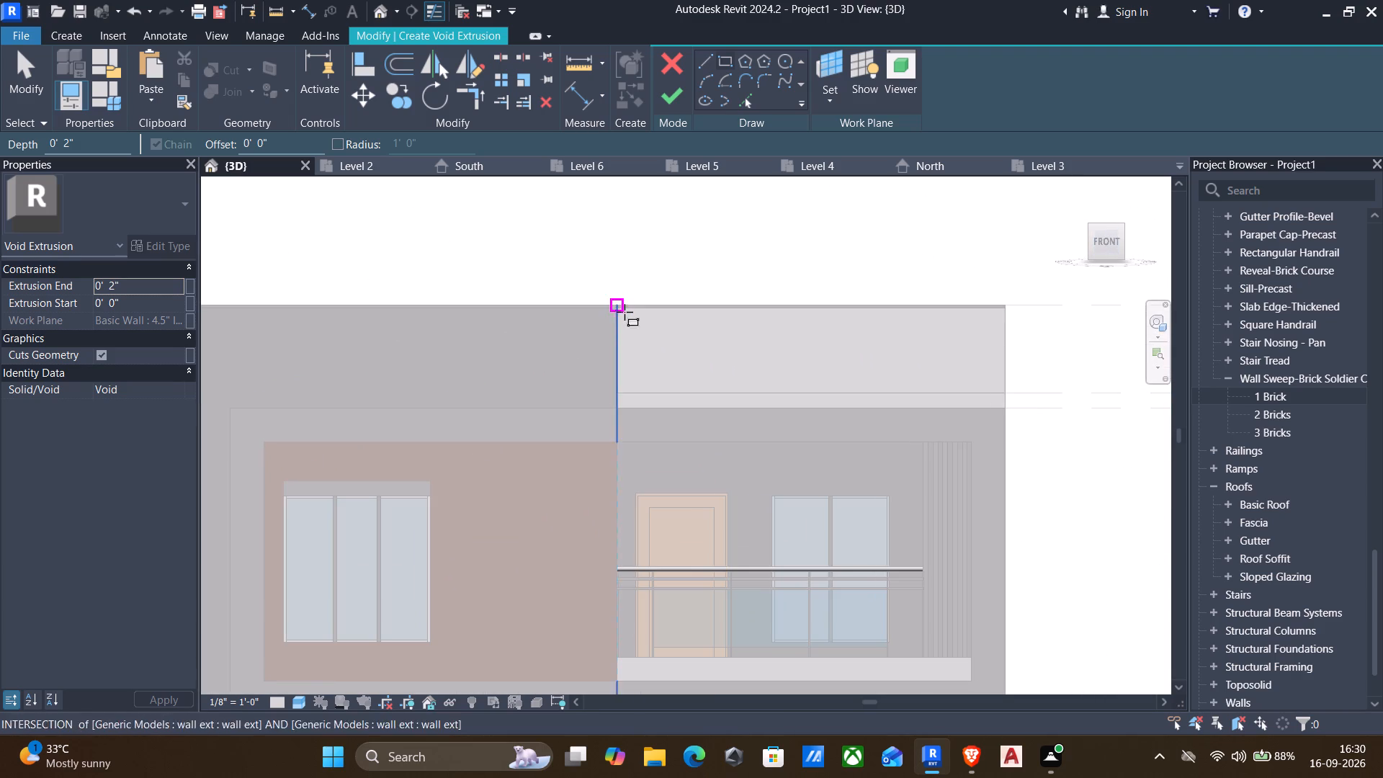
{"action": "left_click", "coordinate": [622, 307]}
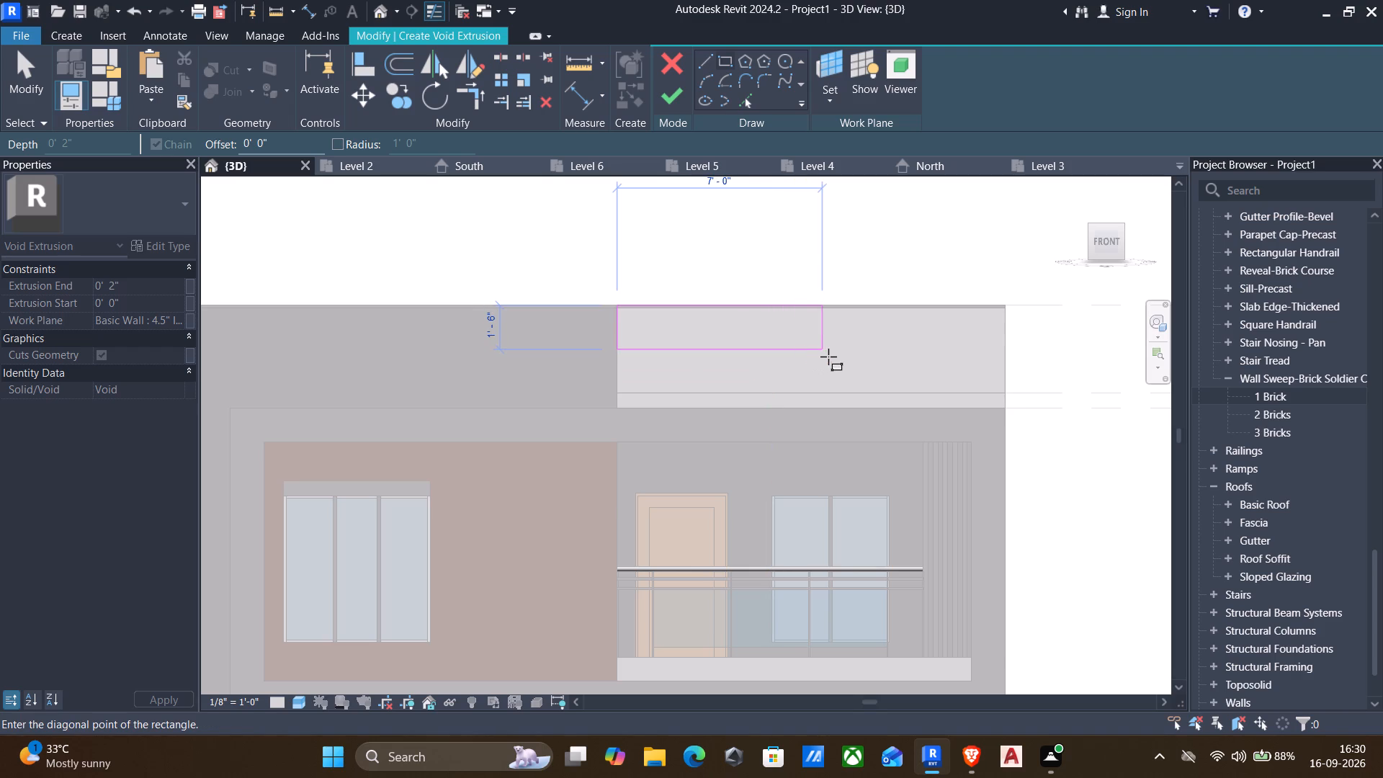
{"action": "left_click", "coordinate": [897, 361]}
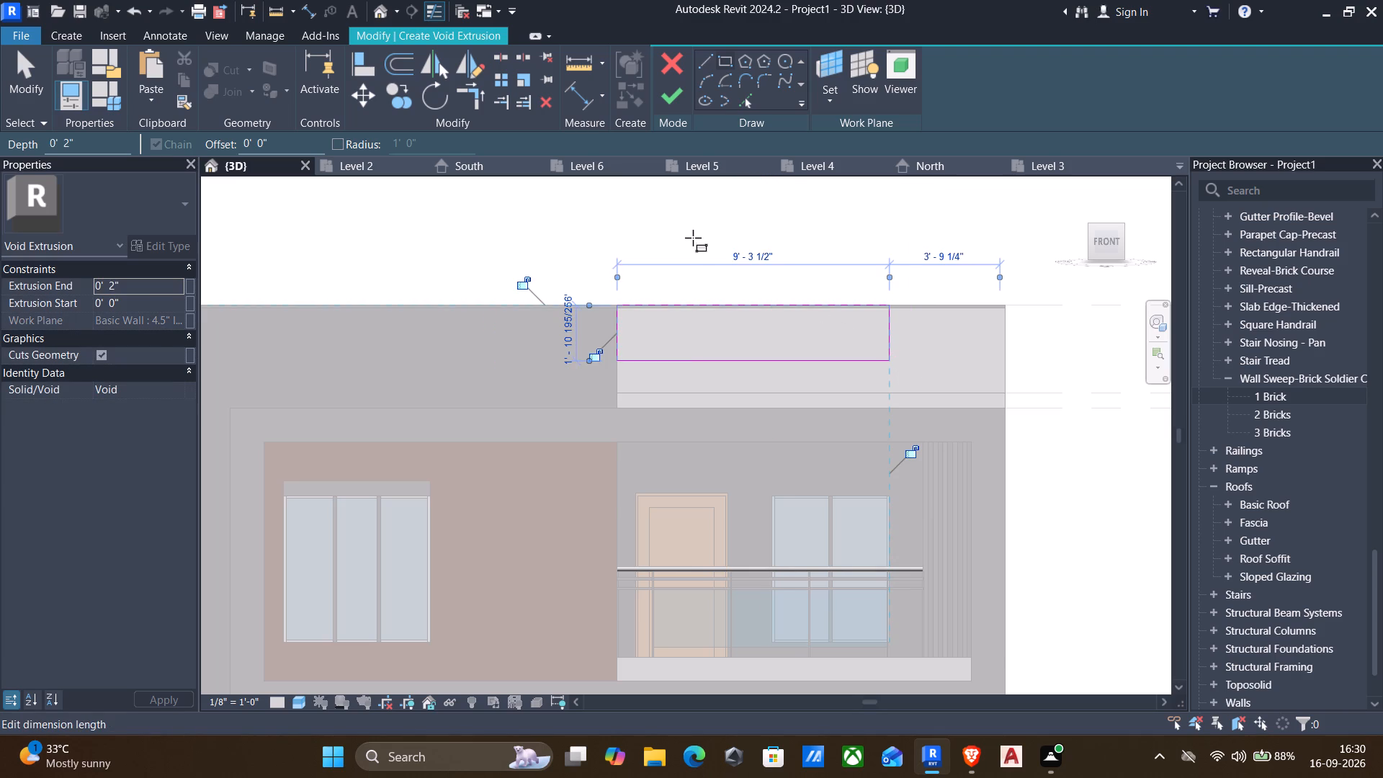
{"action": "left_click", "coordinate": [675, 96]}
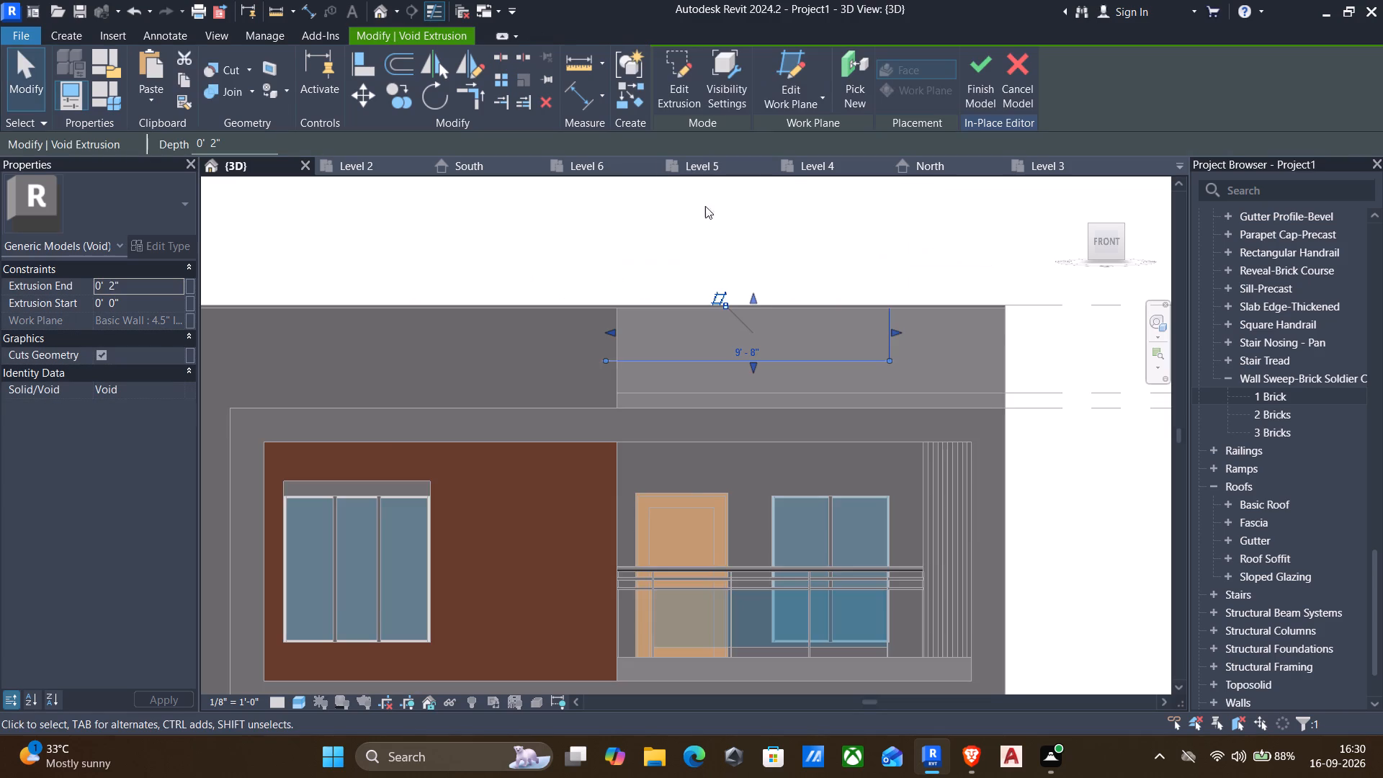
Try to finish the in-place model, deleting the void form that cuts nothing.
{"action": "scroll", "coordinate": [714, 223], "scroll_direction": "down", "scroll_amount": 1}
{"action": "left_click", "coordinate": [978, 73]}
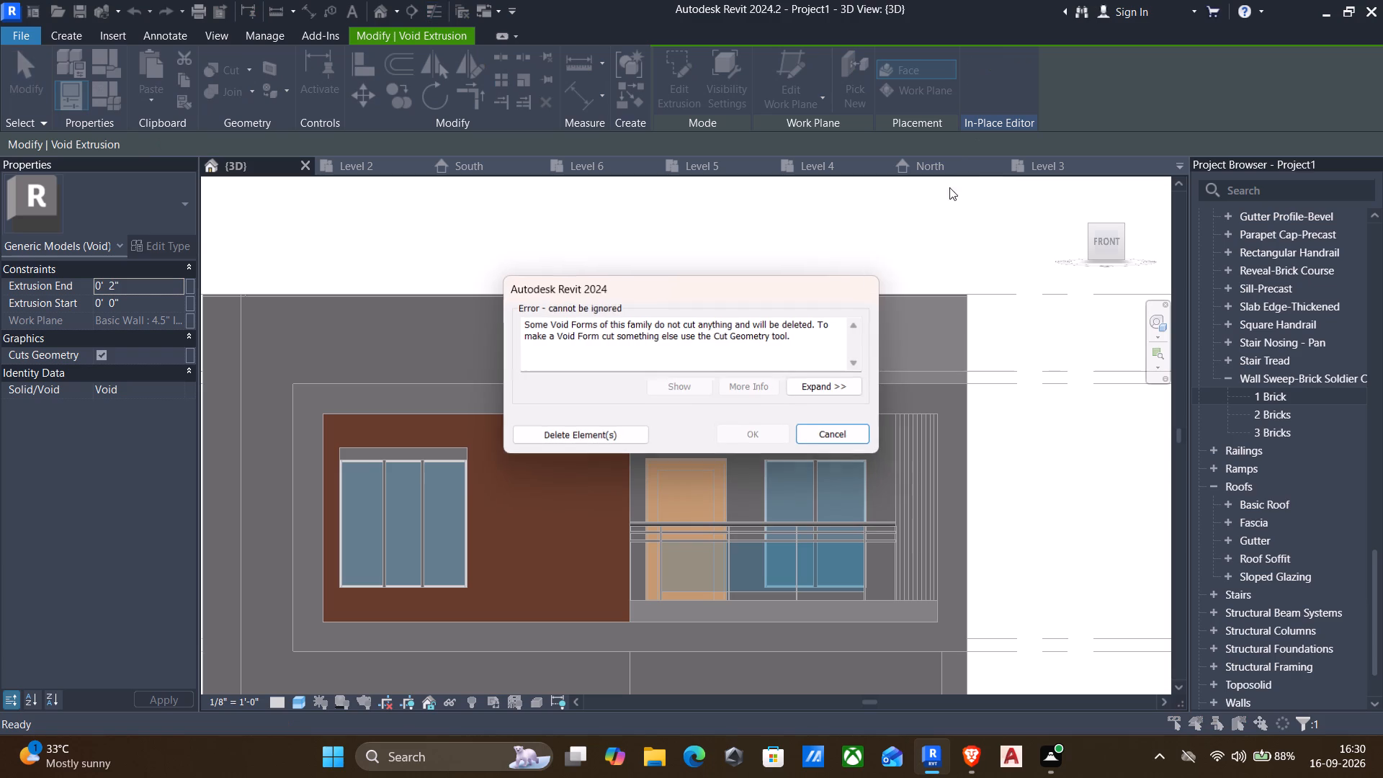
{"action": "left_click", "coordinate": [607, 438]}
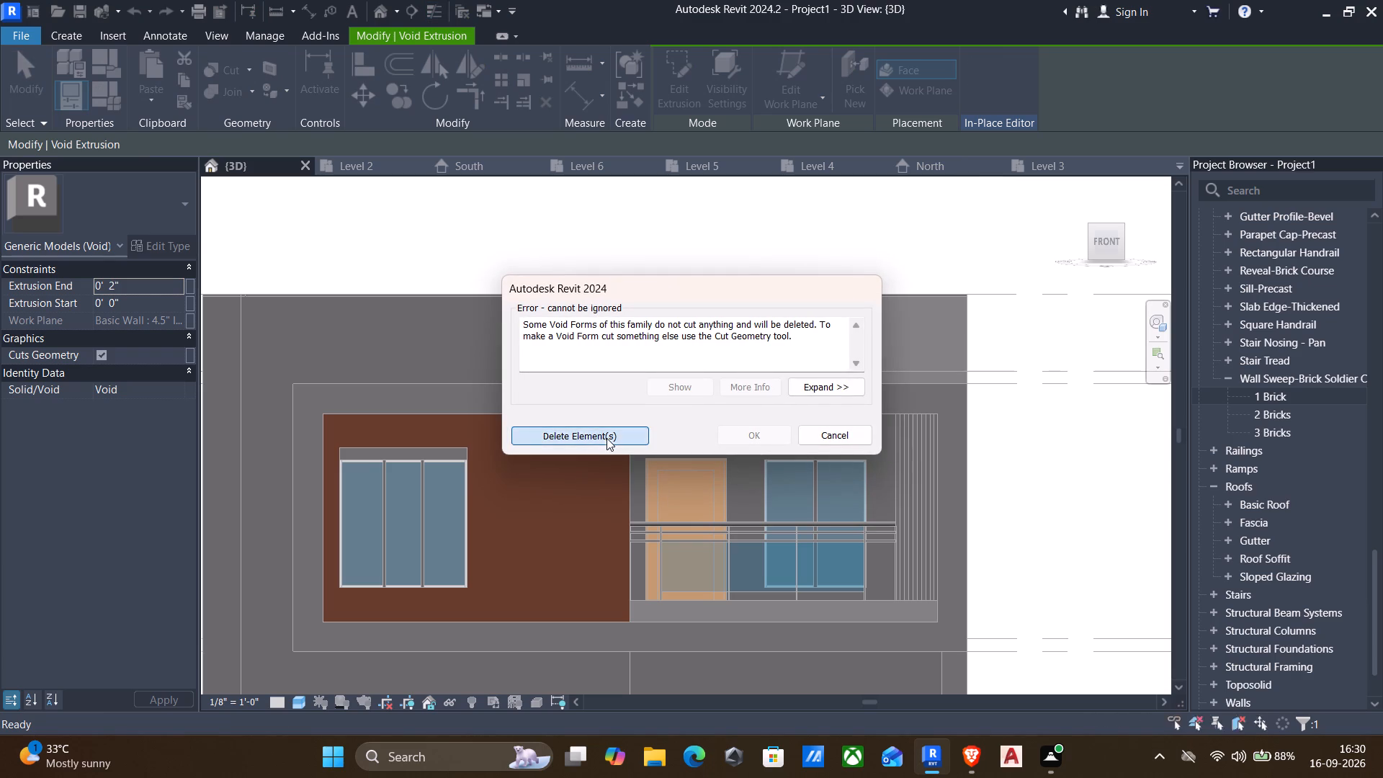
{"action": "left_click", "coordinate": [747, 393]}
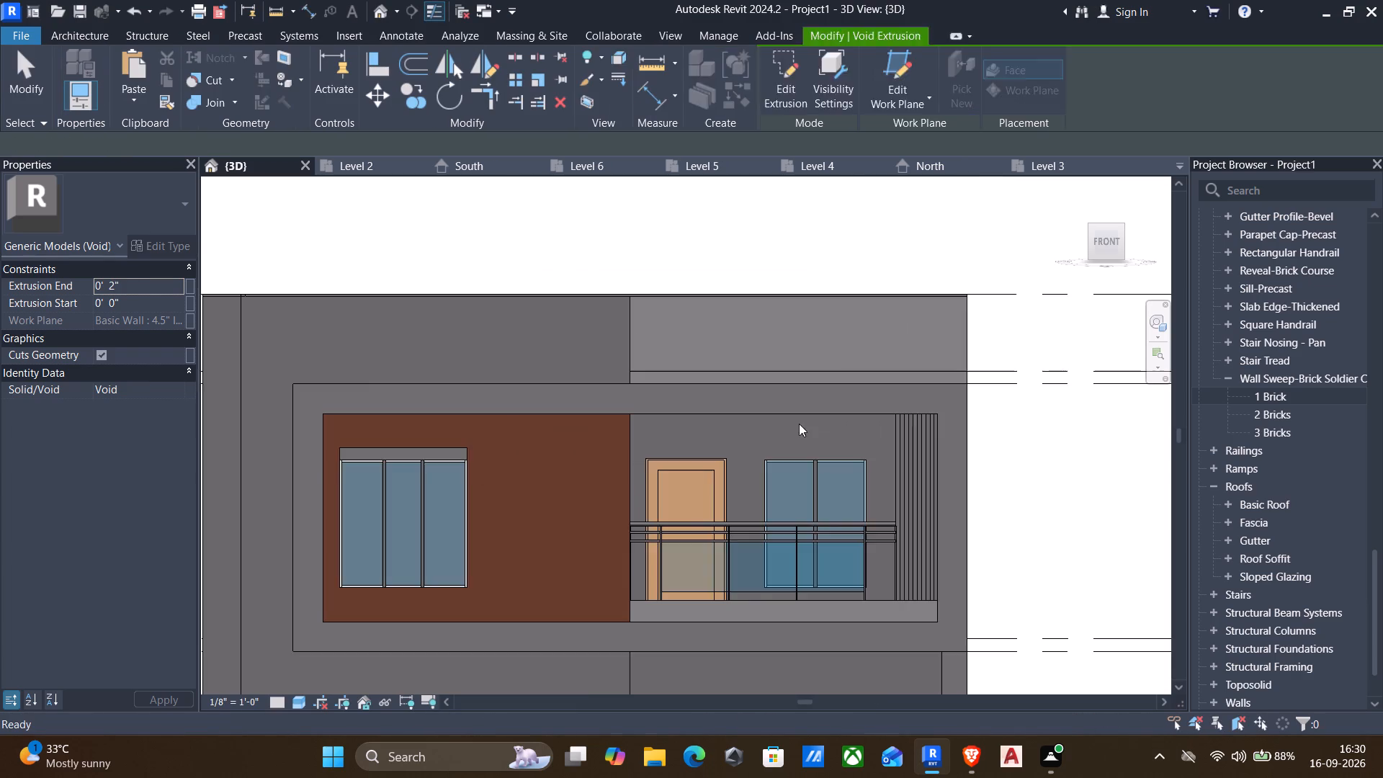
Examine the front parapet wall above the balcony from the front, top and rear for any cut left by the void.
{"action": "scroll", "coordinate": [813, 431], "scroll_direction": "down", "scroll_amount": 3}
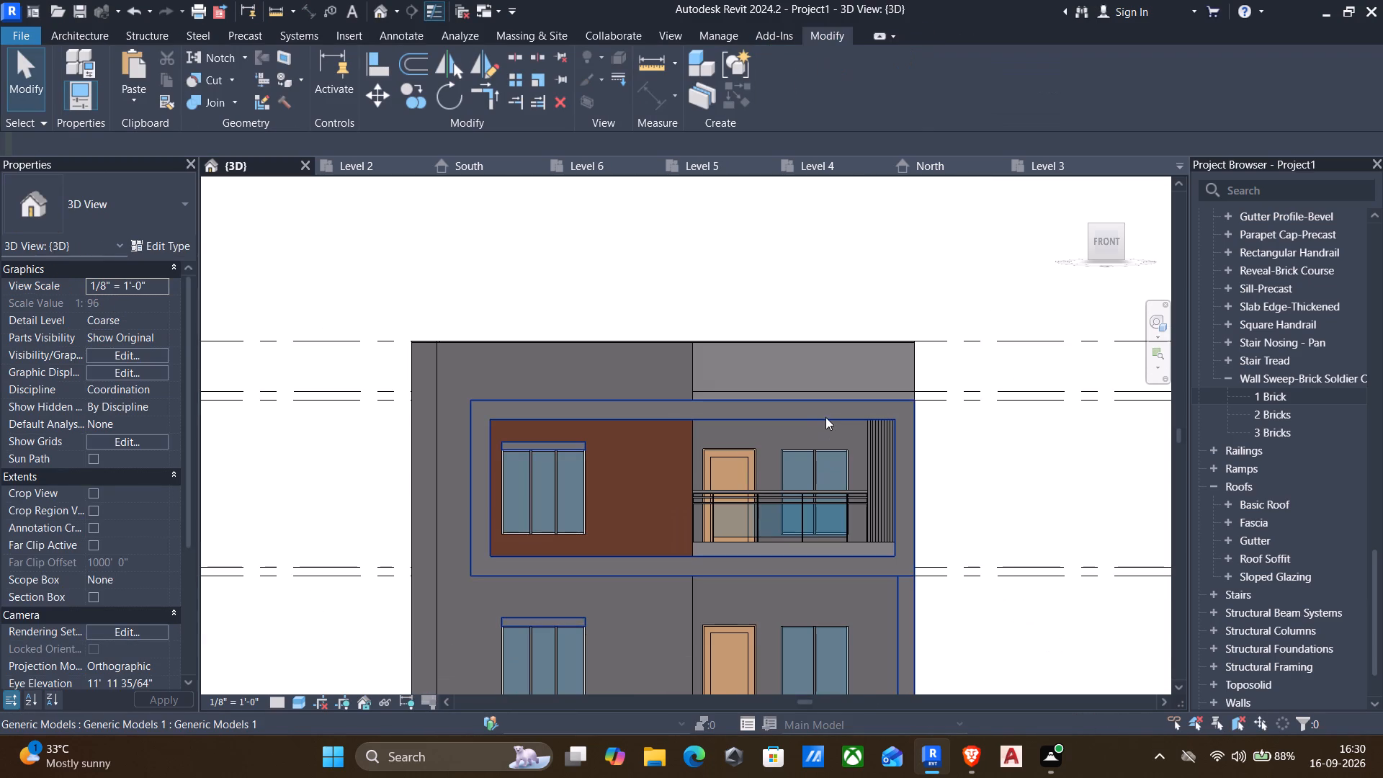
{"action": "middle_click_drag", "start_coordinate": [825, 419], "coordinate": [633, 537], "text": "shift"}
{"action": "scroll", "coordinate": [655, 512], "scroll_direction": "down", "scroll_amount": 1, "text": "shift"}
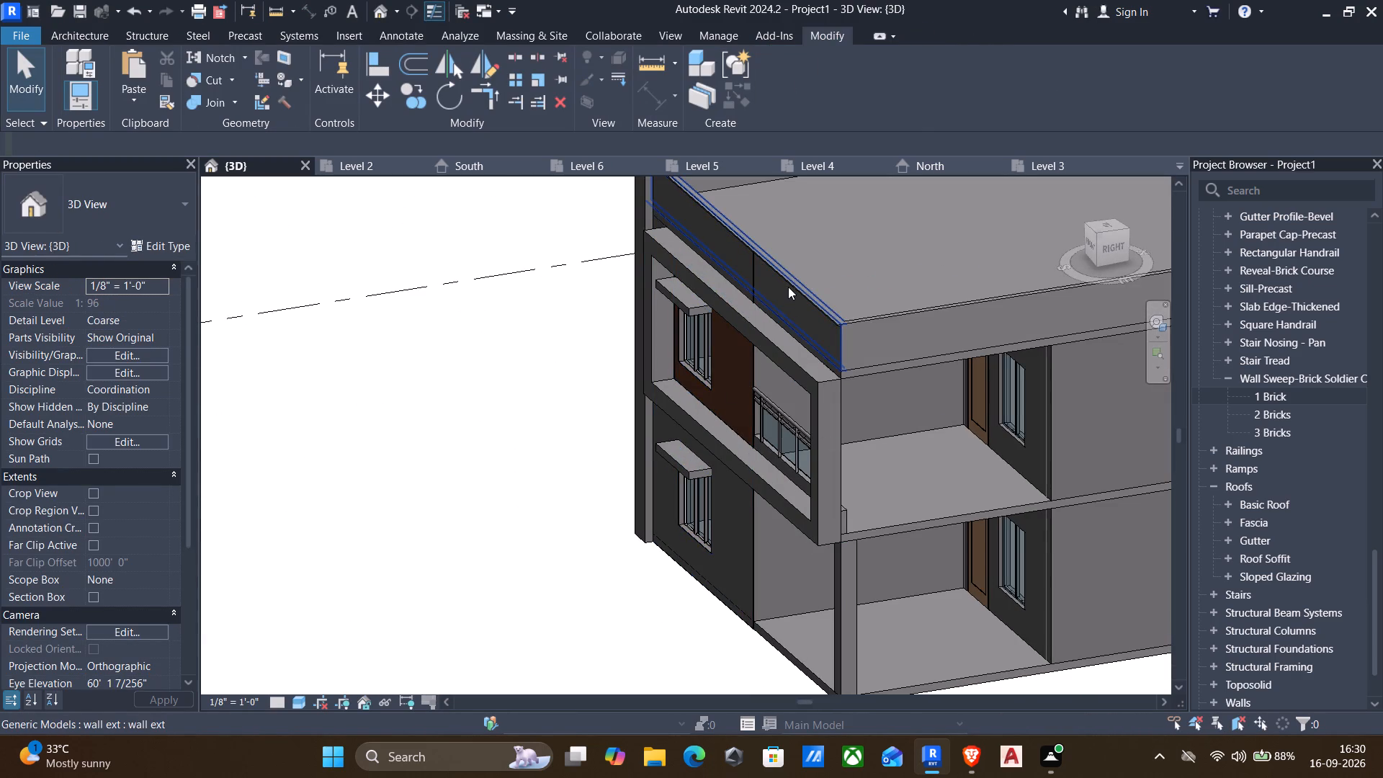
{"action": "left_click", "coordinate": [788, 286]}
{"action": "scroll", "coordinate": [768, 300], "scroll_direction": "down", "scroll_amount": 1}
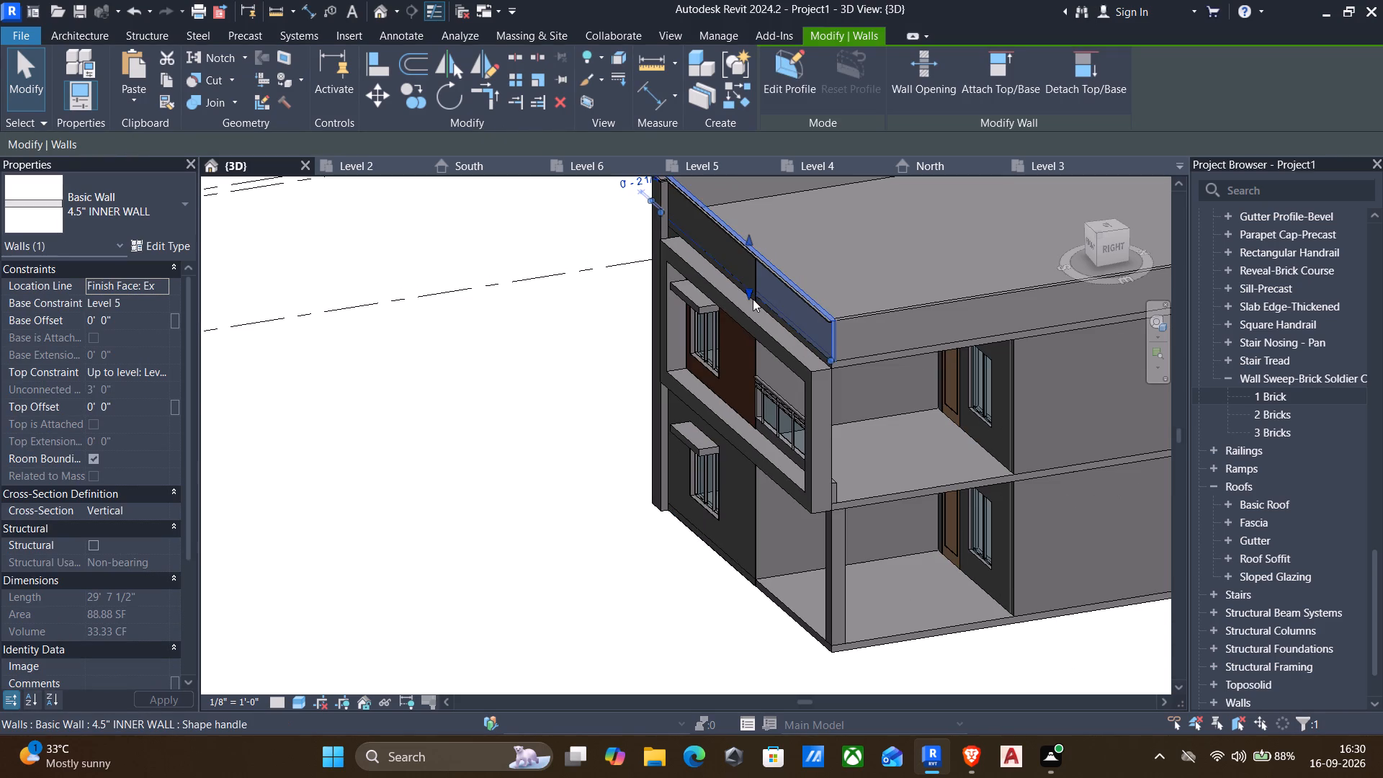
{"action": "key", "text": "Escape"}
{"action": "middle_click_drag", "start_coordinate": [710, 310], "coordinate": [769, 310], "text": "shift"}
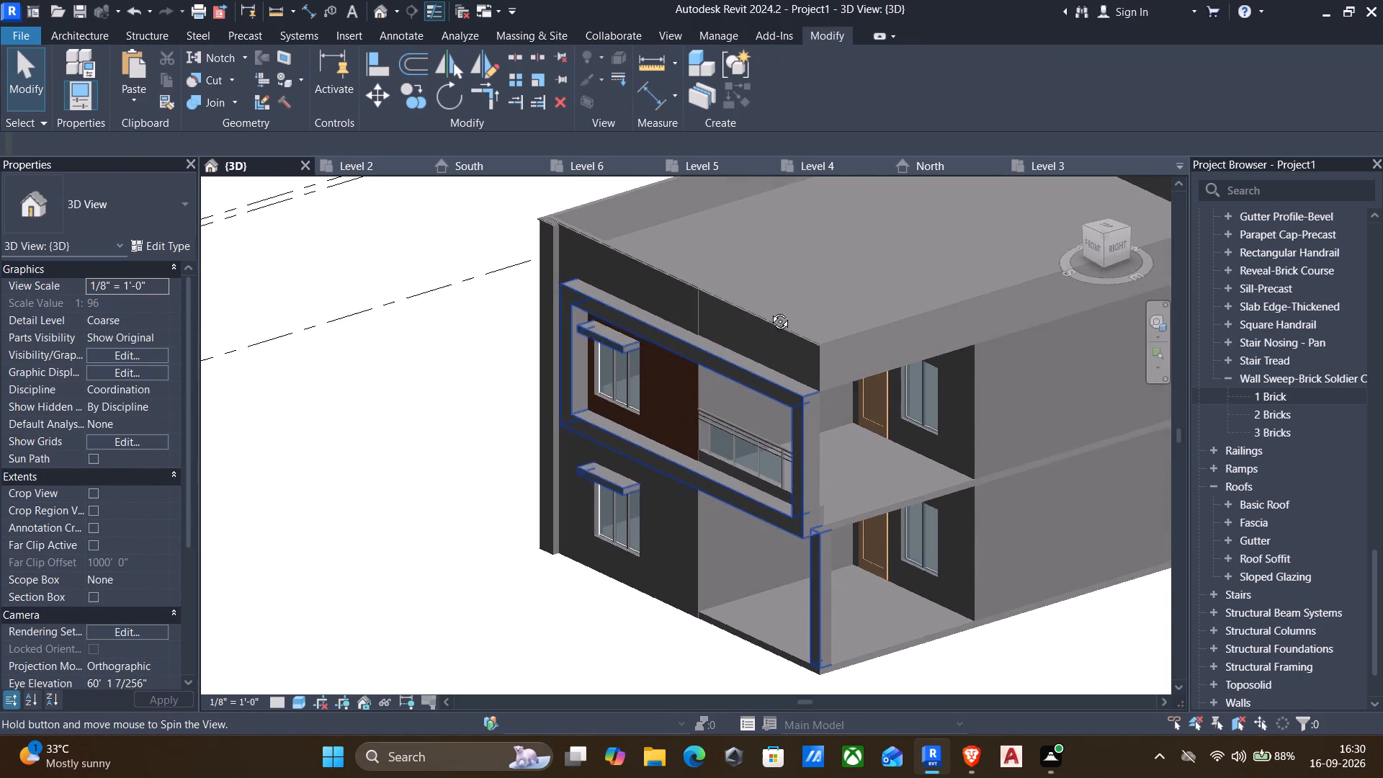
{"action": "middle_click_drag", "start_coordinate": [769, 310], "coordinate": [720, 403], "text": "shift"}
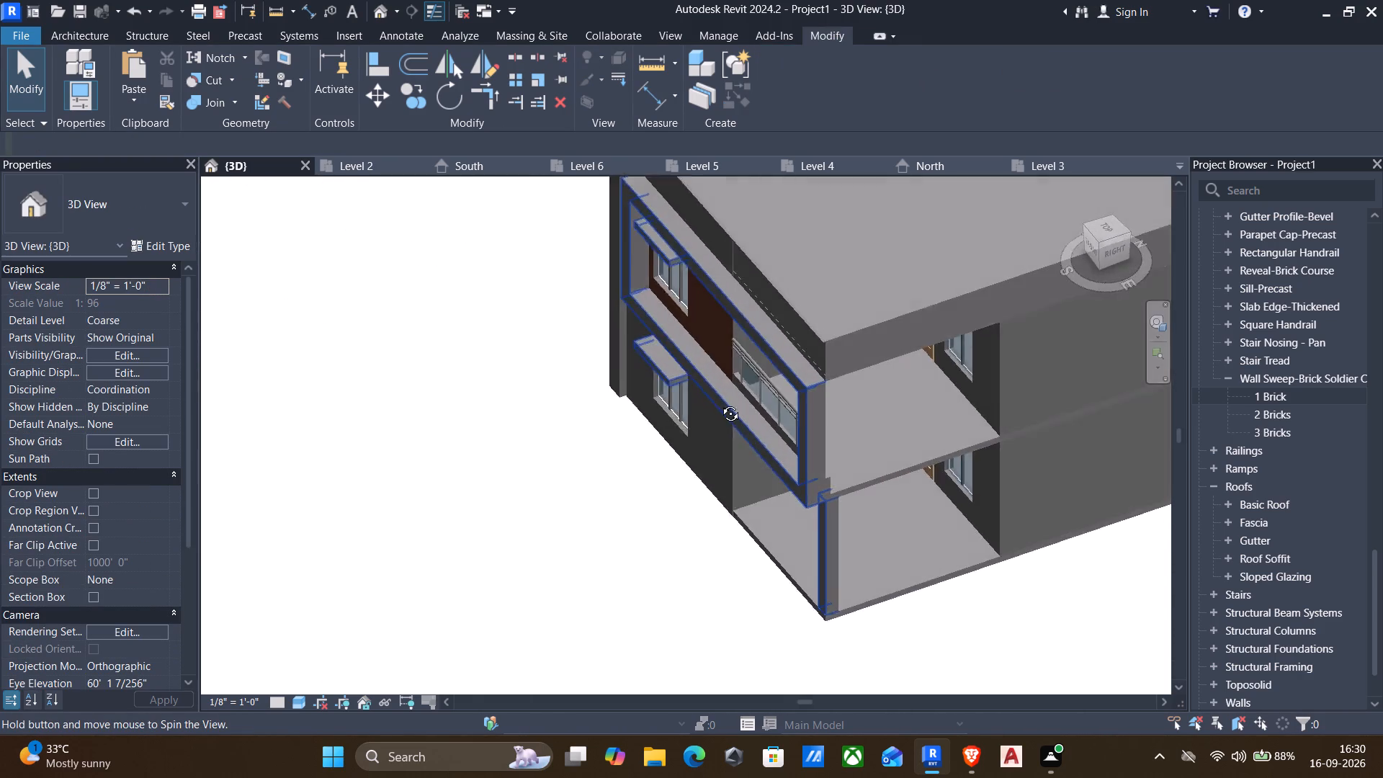
{"action": "middle_click_drag", "start_coordinate": [720, 403], "coordinate": [805, 501], "text": "shift"}
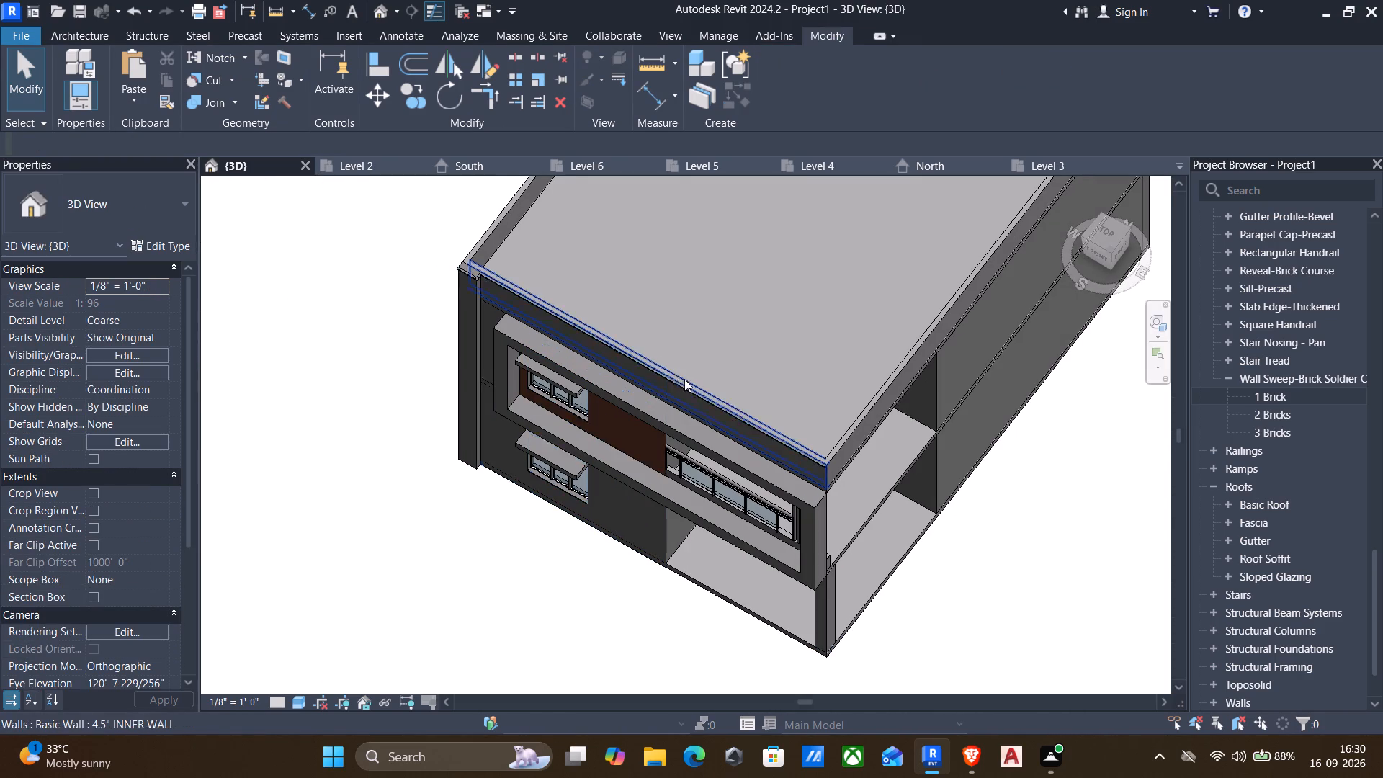
{"action": "middle_click_drag", "start_coordinate": [632, 437], "coordinate": [635, 359], "text": "shift"}
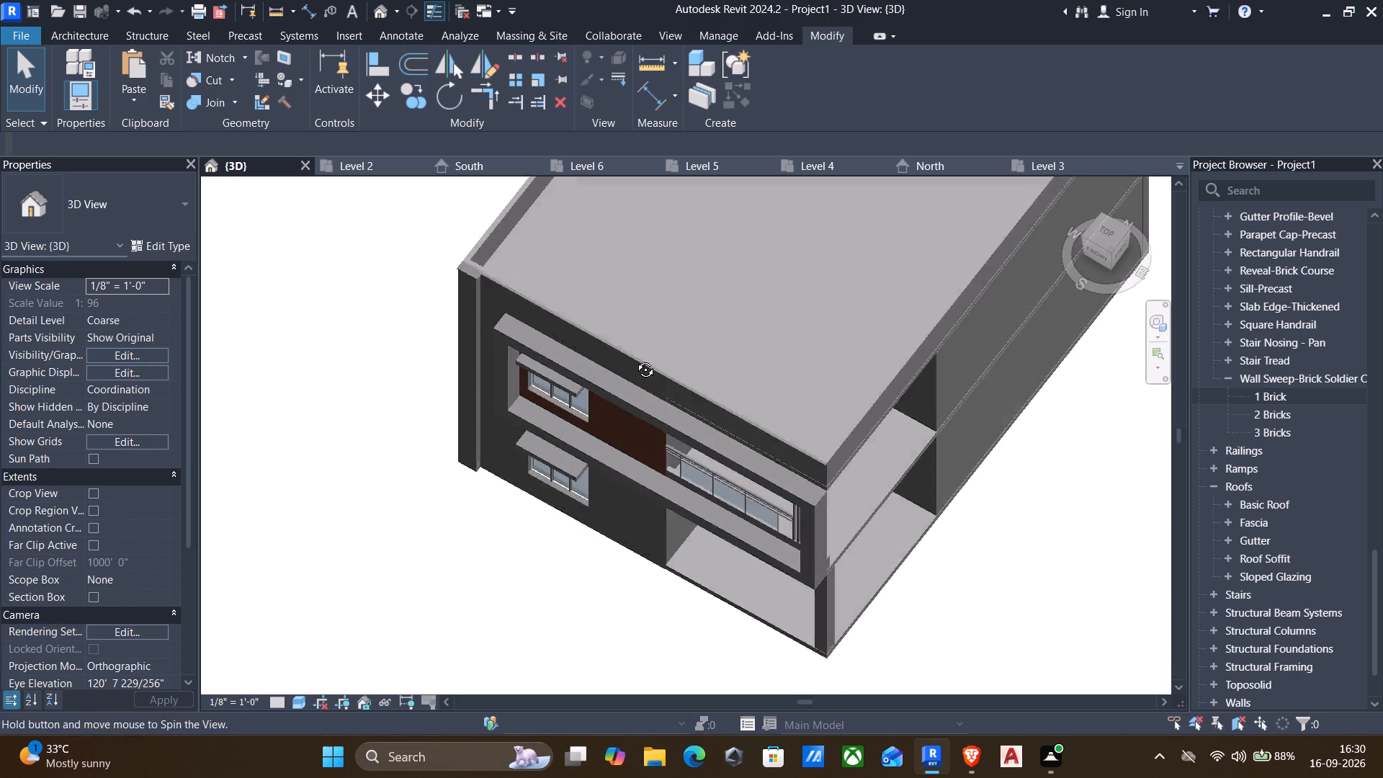
{"action": "middle_click_drag", "start_coordinate": [635, 359], "coordinate": [627, 284], "text": "shift"}
{"action": "scroll", "coordinate": [684, 328], "scroll_direction": "up", "scroll_amount": 10}
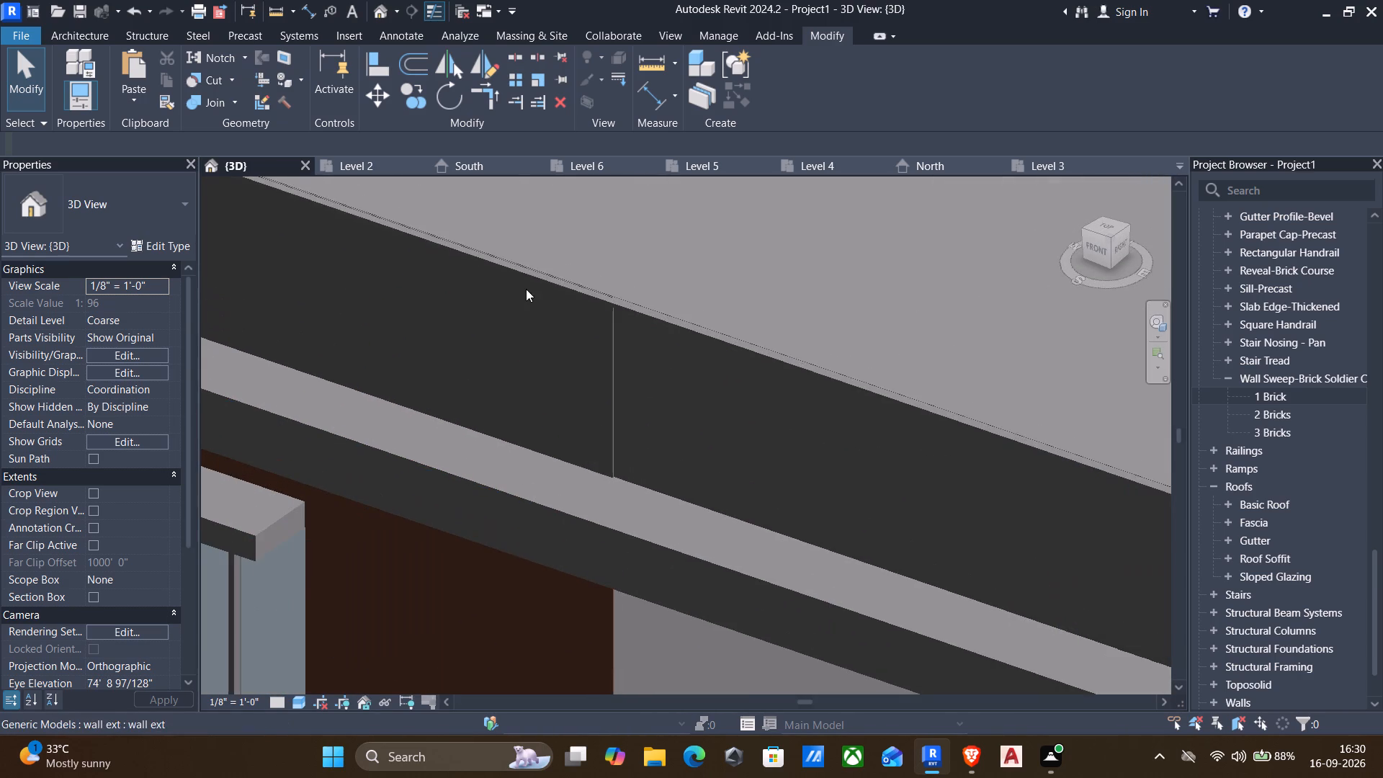
{"action": "scroll", "coordinate": [573, 342], "scroll_direction": "down", "scroll_amount": 1, "text": "shift"}
{"action": "middle_click_drag", "start_coordinate": [574, 344], "coordinate": [188, 328], "text": "shift"}
{"action": "scroll", "coordinate": [218, 340], "scroll_direction": "down", "scroll_amount": 2}
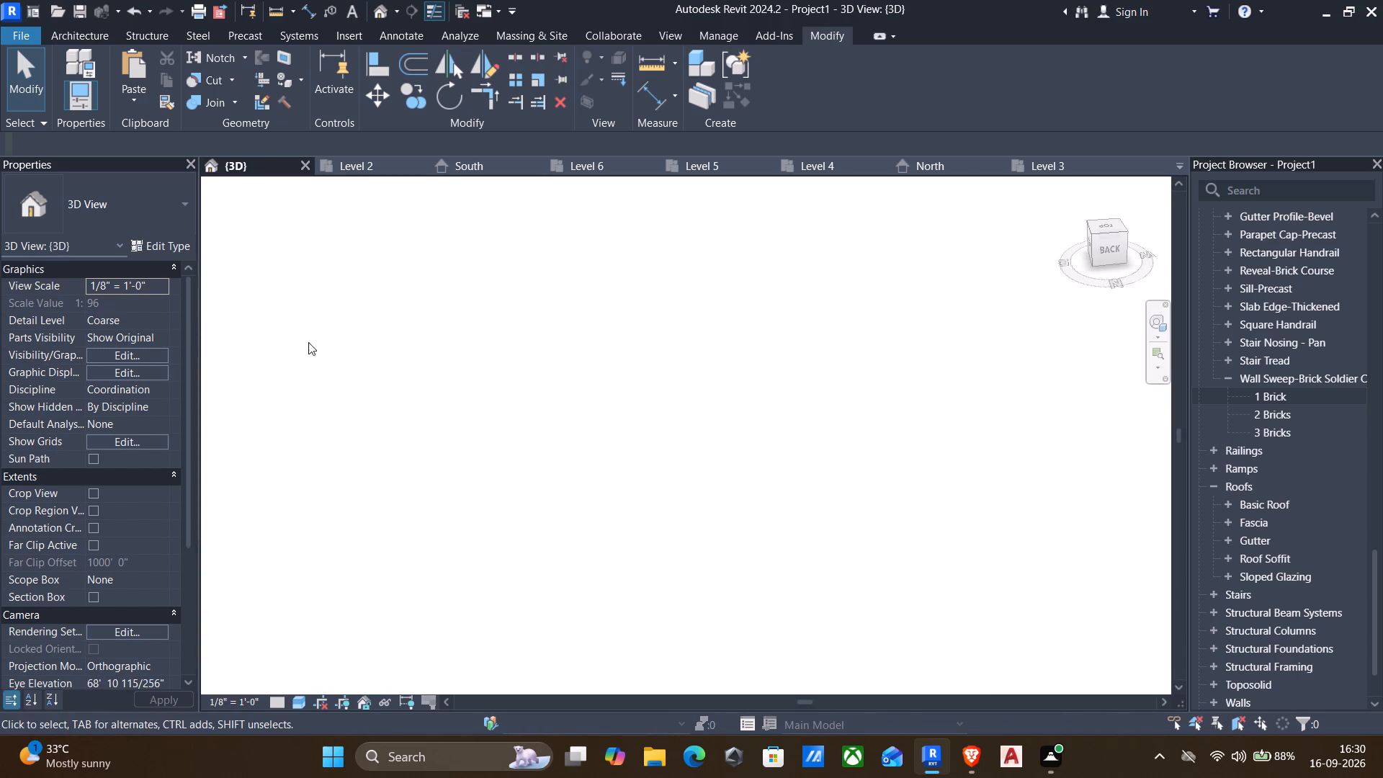
{"action": "scroll", "coordinate": [442, 320], "scroll_direction": "down", "scroll_amount": 7}
{"action": "scroll", "coordinate": [645, 346], "scroll_direction": "down", "scroll_amount": 4}
{"action": "scroll", "coordinate": [1015, 415], "scroll_direction": "up", "scroll_amount": 3}
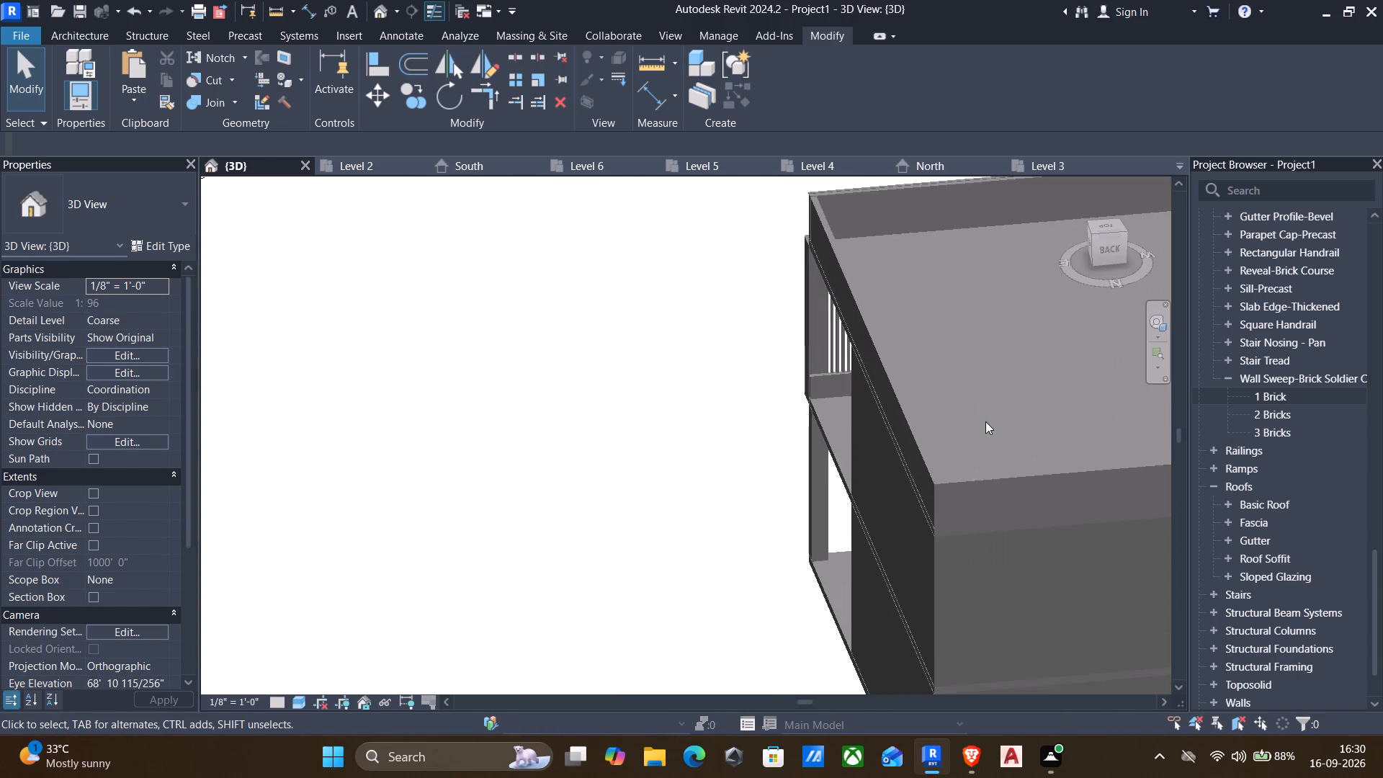
{"action": "scroll", "coordinate": [985, 421], "scroll_direction": "up", "scroll_amount": 5}
{"action": "scroll", "coordinate": [880, 478], "scroll_direction": "up", "scroll_amount": 4}
{"action": "middle_click_drag", "start_coordinate": [850, 382], "coordinate": [810, 473]}
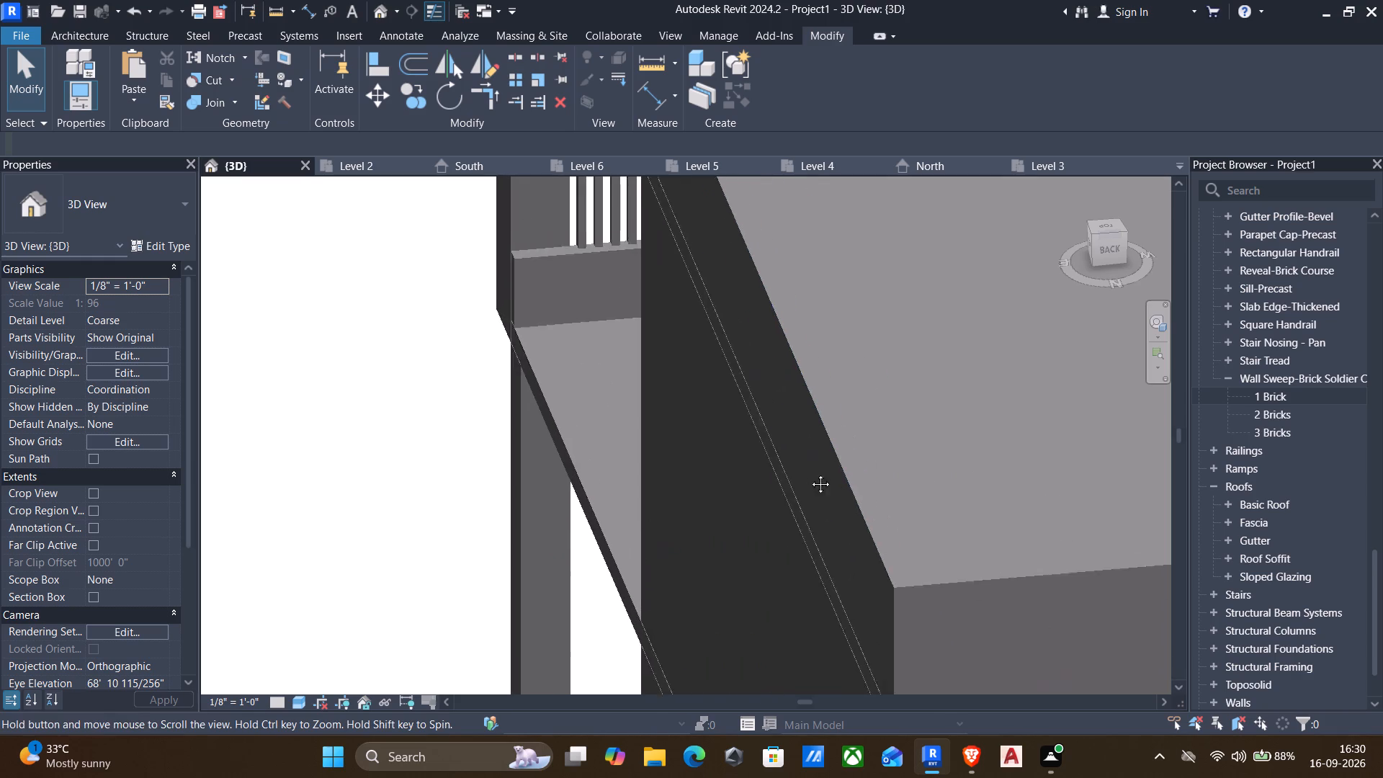
{"action": "middle_click_drag", "start_coordinate": [810, 473], "coordinate": [816, 574]}
Undo the finished in-place model along with its void extrusion and rectangular sketch on the front parapet.
{"action": "key", "text": "ctrl+z"}
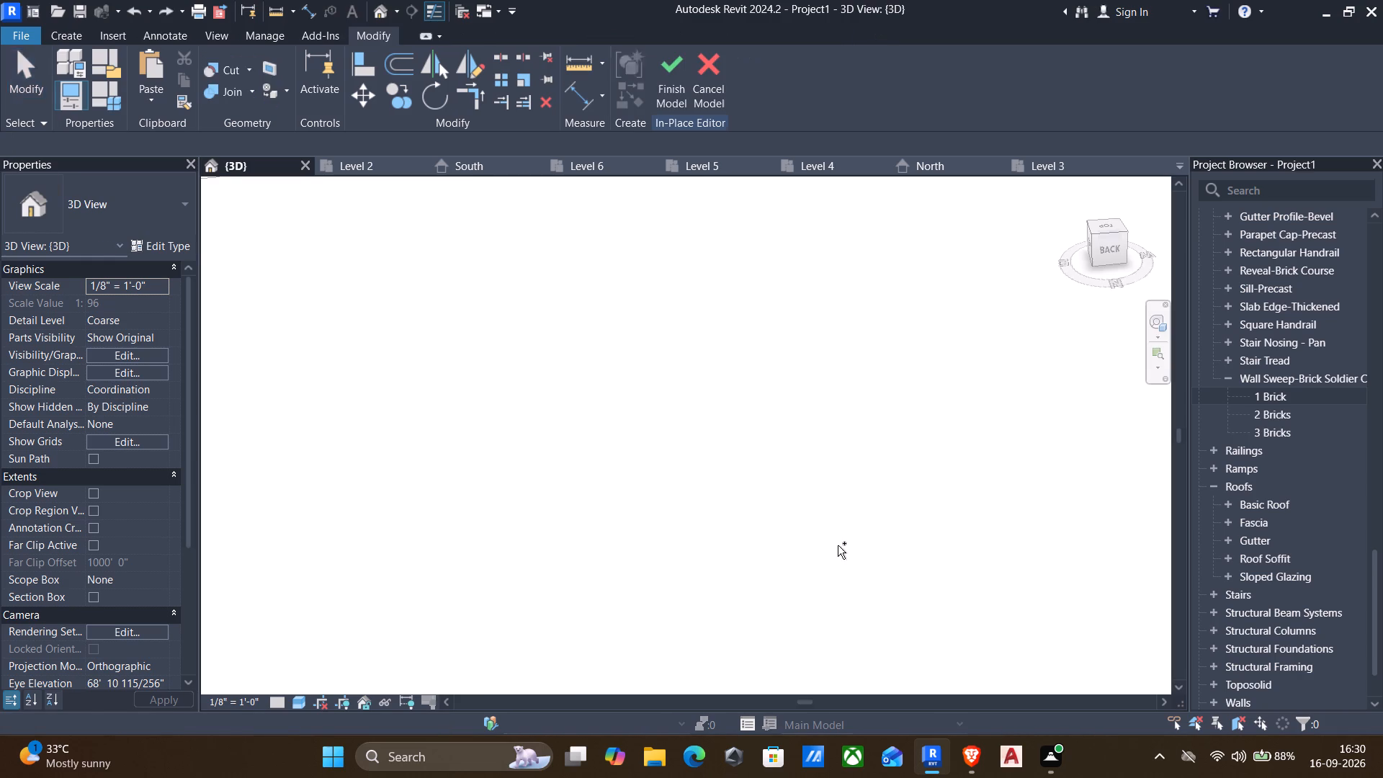
{"action": "key", "text": "ctrl+z"}
{"action": "key", "text": "ctrl+z"}
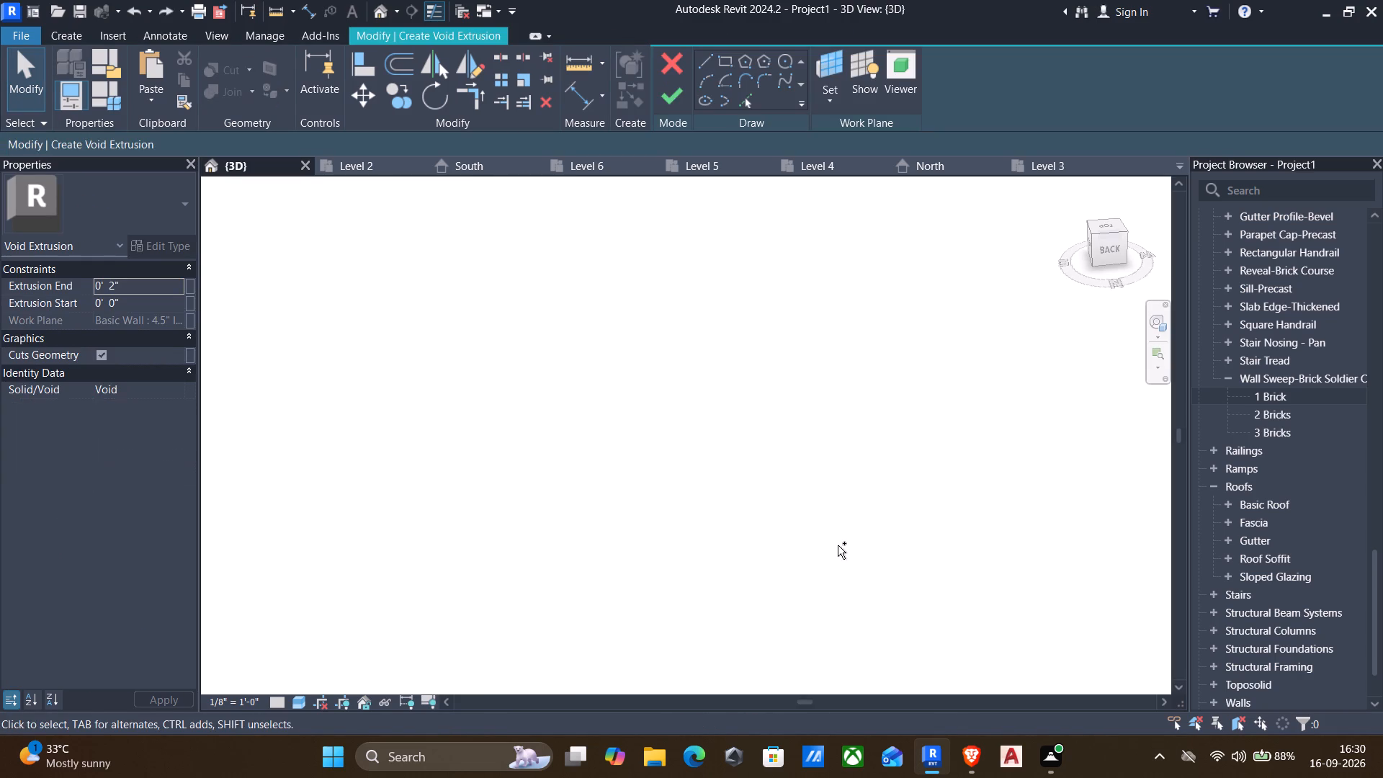
{"action": "key", "text": "ctrl+z"}
{"action": "key", "text": "ctrl+z"}
{"action": "key", "text": "ctrl+z"}
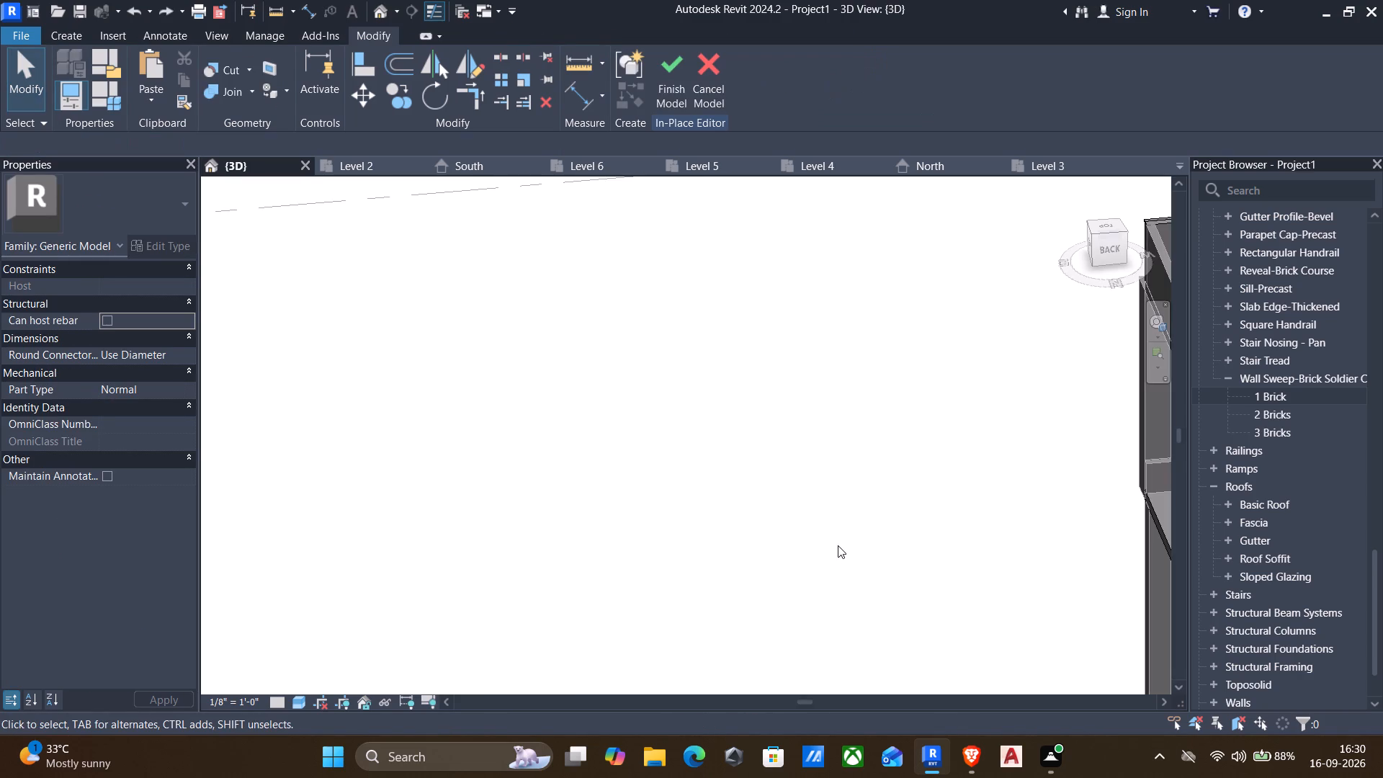
Undo the rest of the void component and the earlier trim changes, back into the wall ext in-place model, and finish that model.
{"action": "scroll", "coordinate": [838, 545], "scroll_direction": "down", "scroll_amount": 3}
{"action": "scroll", "coordinate": [1102, 493], "scroll_direction": "up", "scroll_amount": 4}
{"action": "middle_click_drag", "start_coordinate": [1092, 505], "coordinate": [872, 430]}
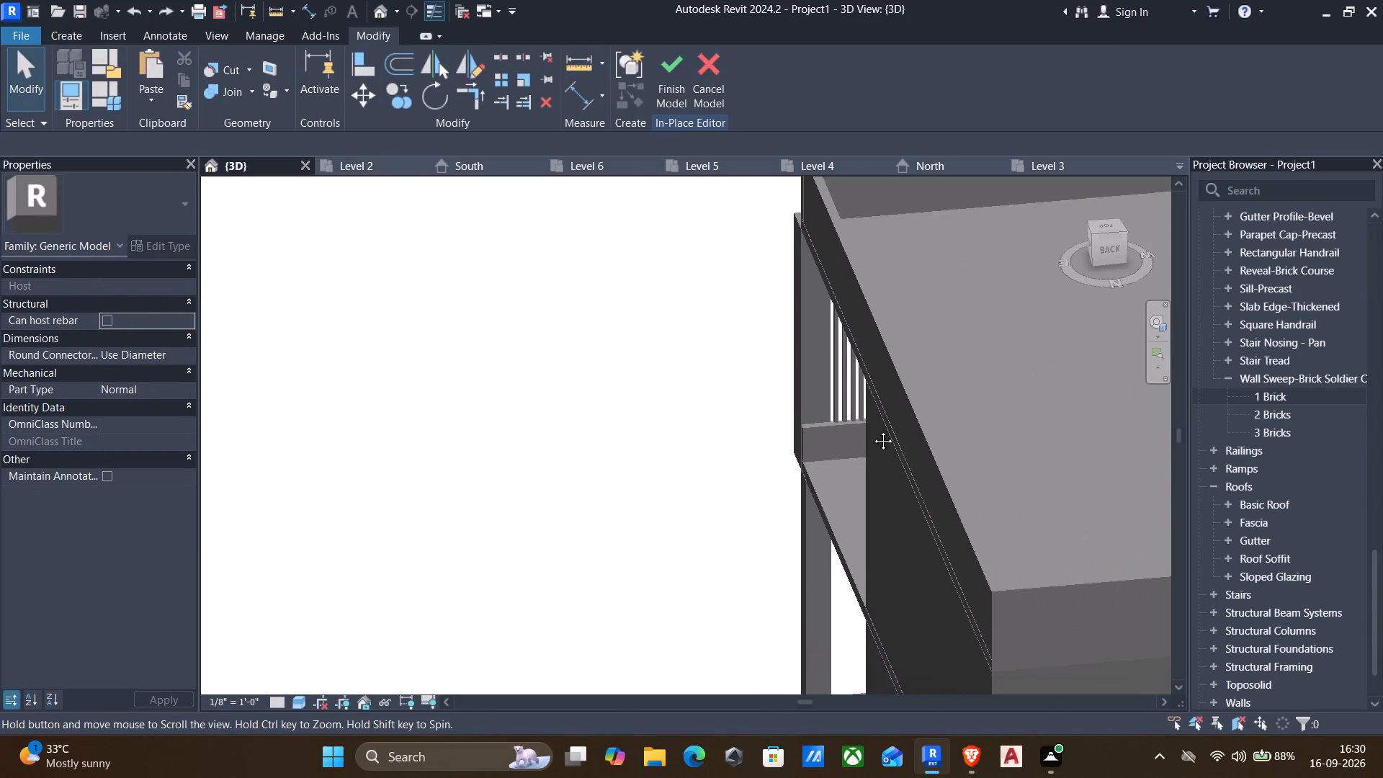
{"action": "middle_click_drag", "start_coordinate": [872, 430], "coordinate": [855, 421]}
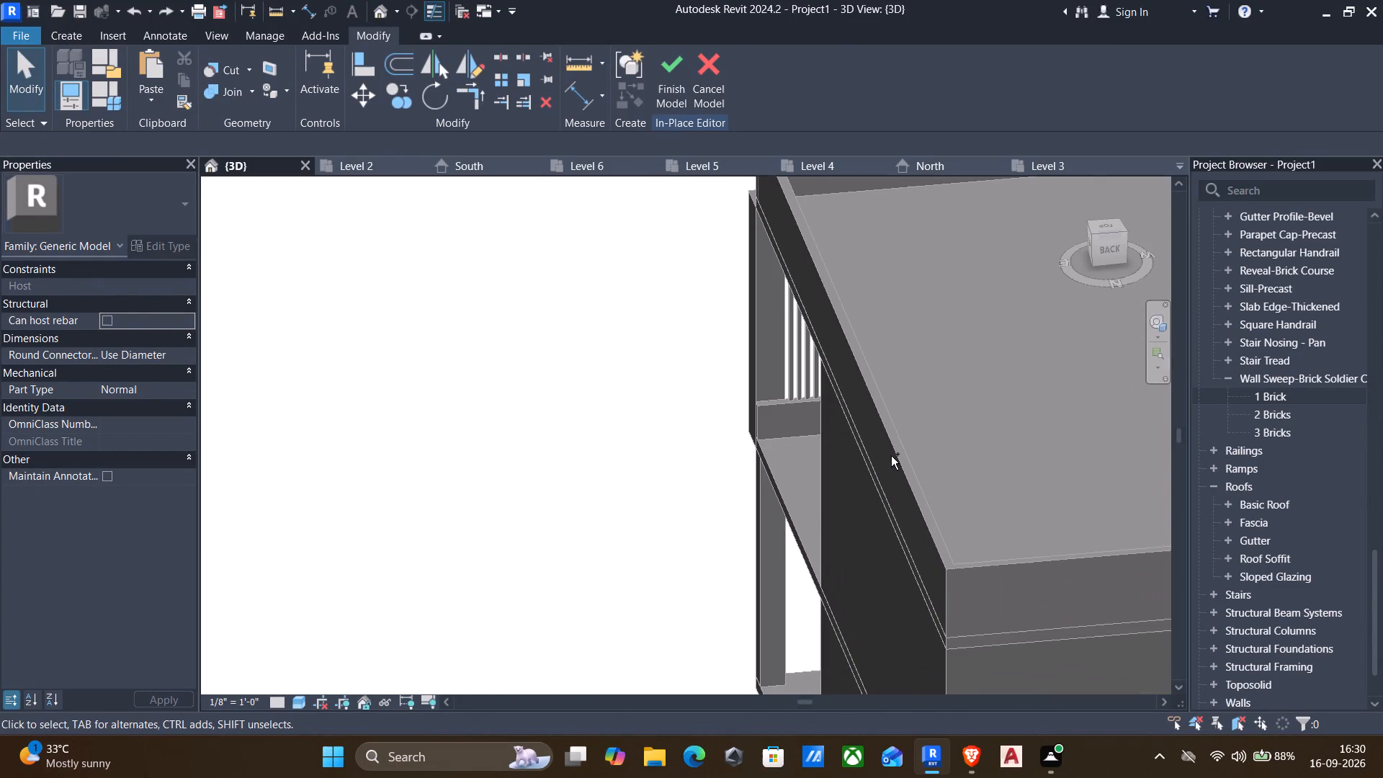
{"action": "key", "text": "ctrl+z"}
{"action": "key", "text": "ctrl+z"}
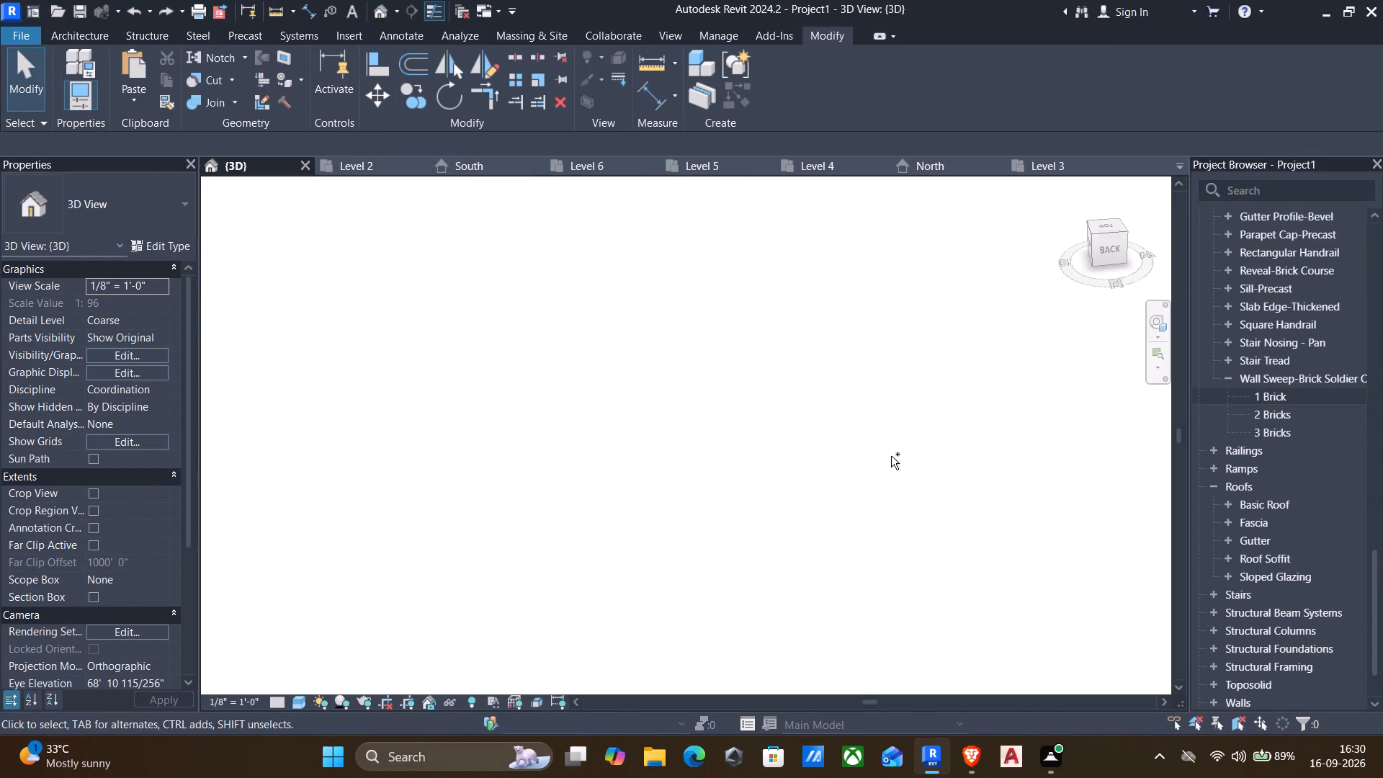
{"action": "key", "text": "ctrl+z"}
{"action": "key", "text": "ctrl+z"}
{"action": "key", "text": "ctrl+z"}
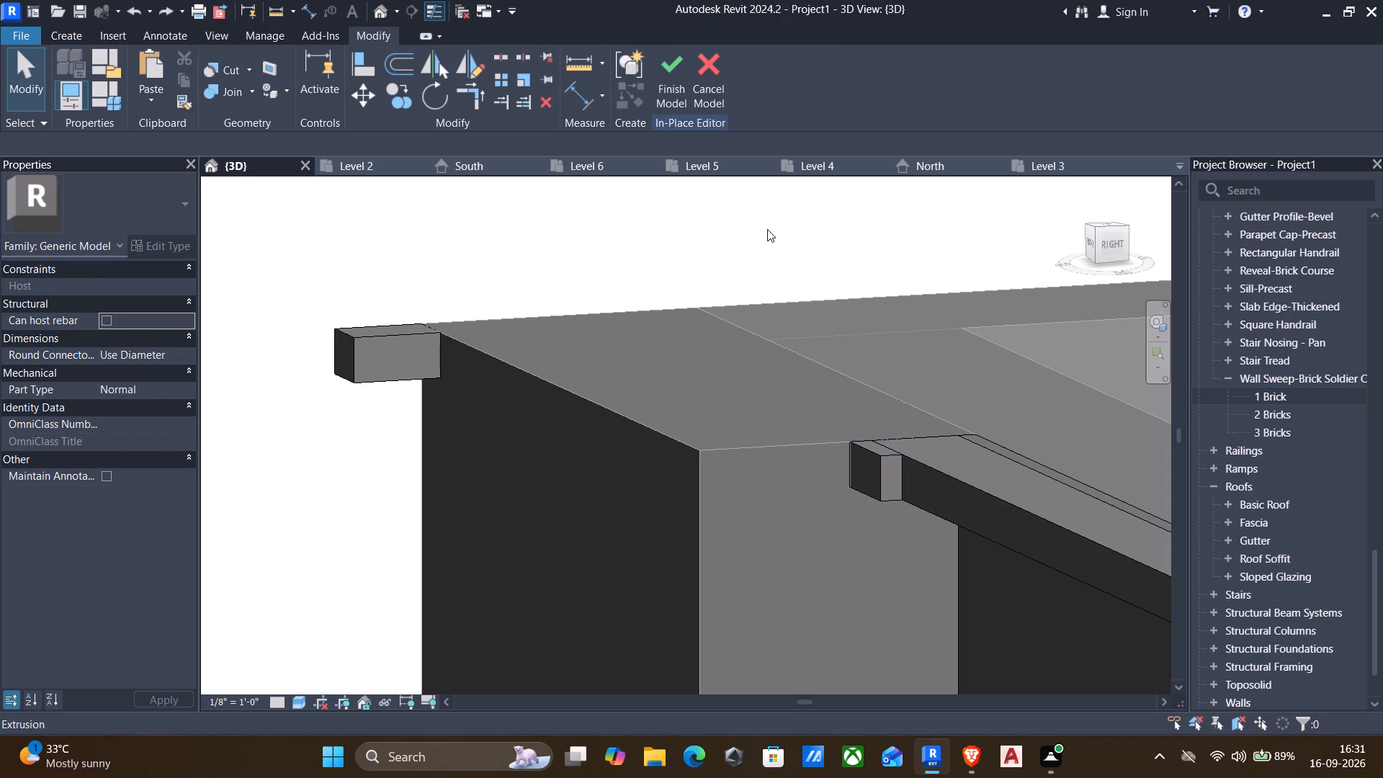
{"action": "left_click", "coordinate": [672, 71]}
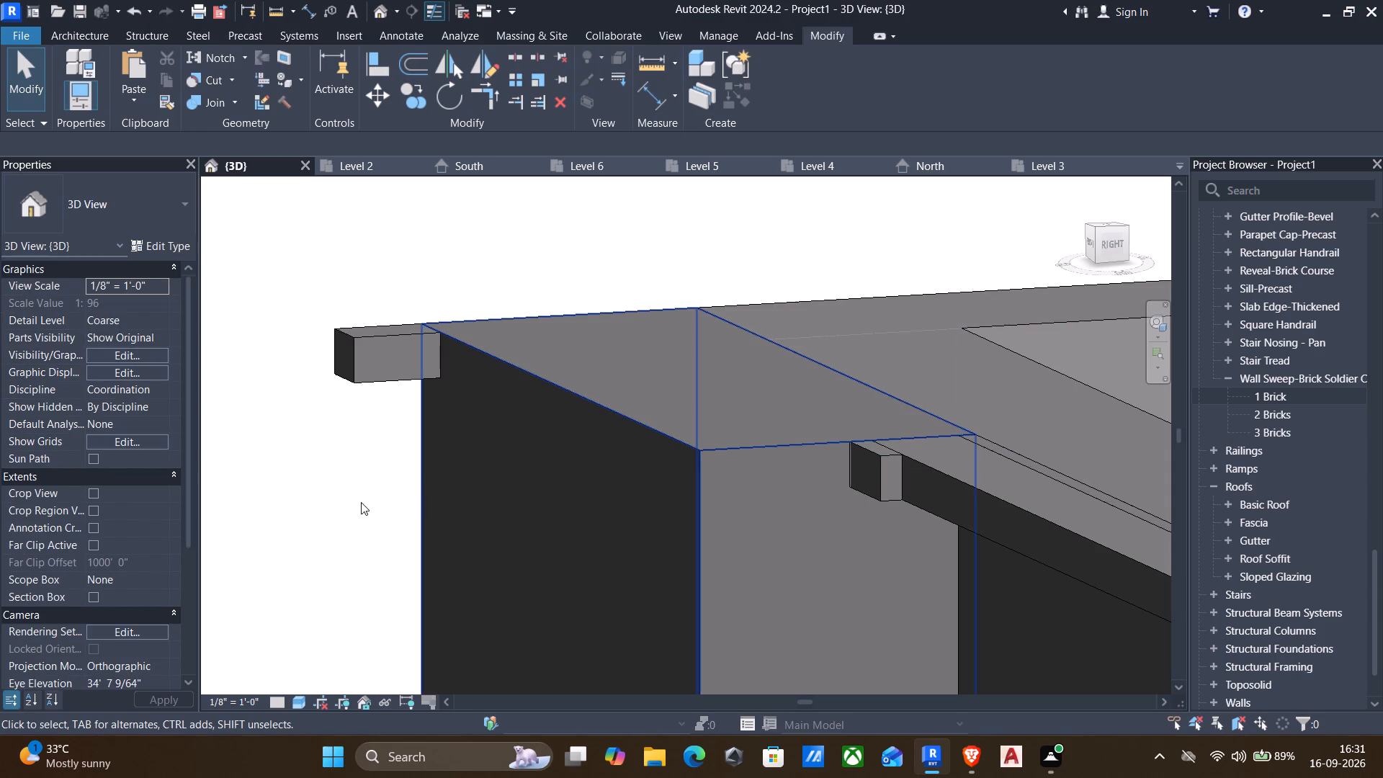
Align the pier's front trim end to the pier's right side face, and the side trim's end to the front trim's outer face.
{"action": "left_click", "coordinate": [361, 344]}
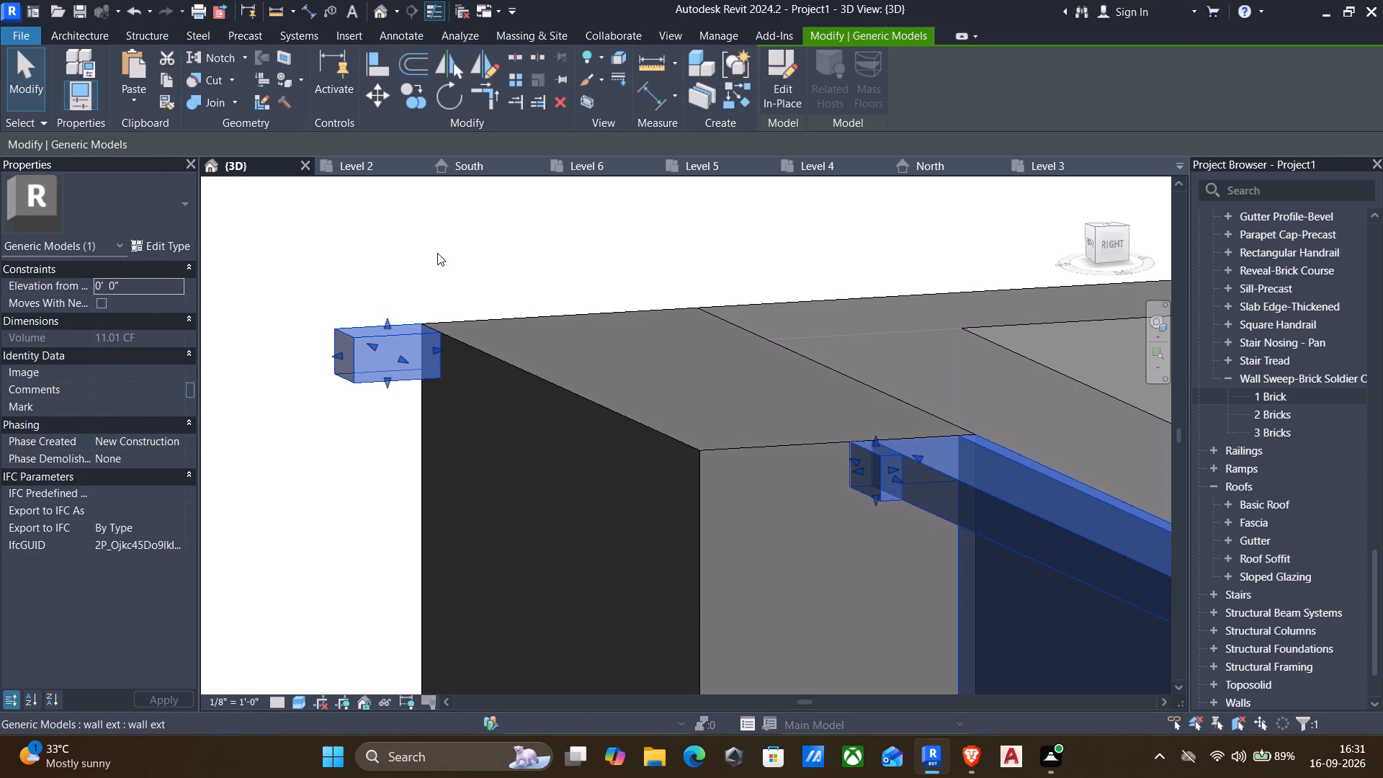
{"action": "type", "text": "al"}
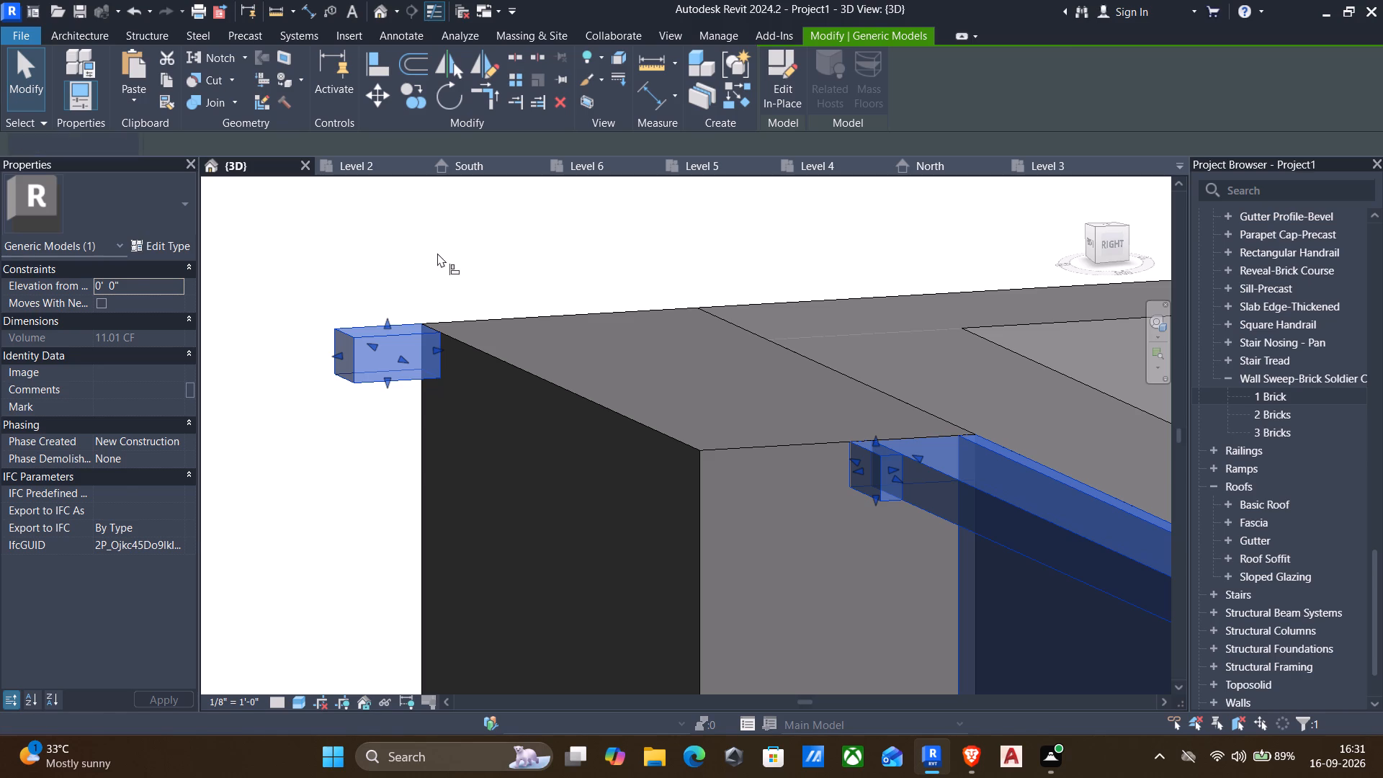
{"action": "left_click", "coordinate": [704, 456]}
{"action": "left_click", "coordinate": [370, 336]}
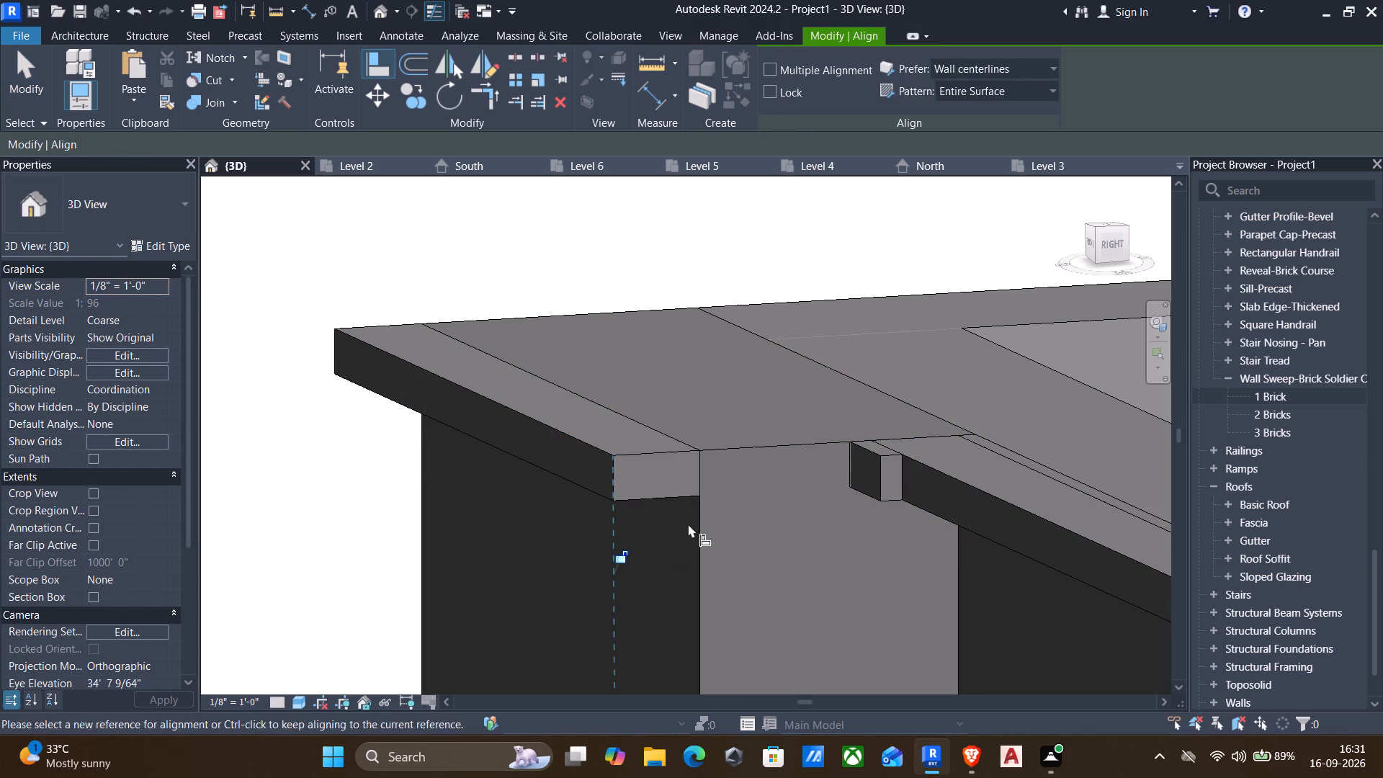
{"action": "left_click", "coordinate": [610, 469]}
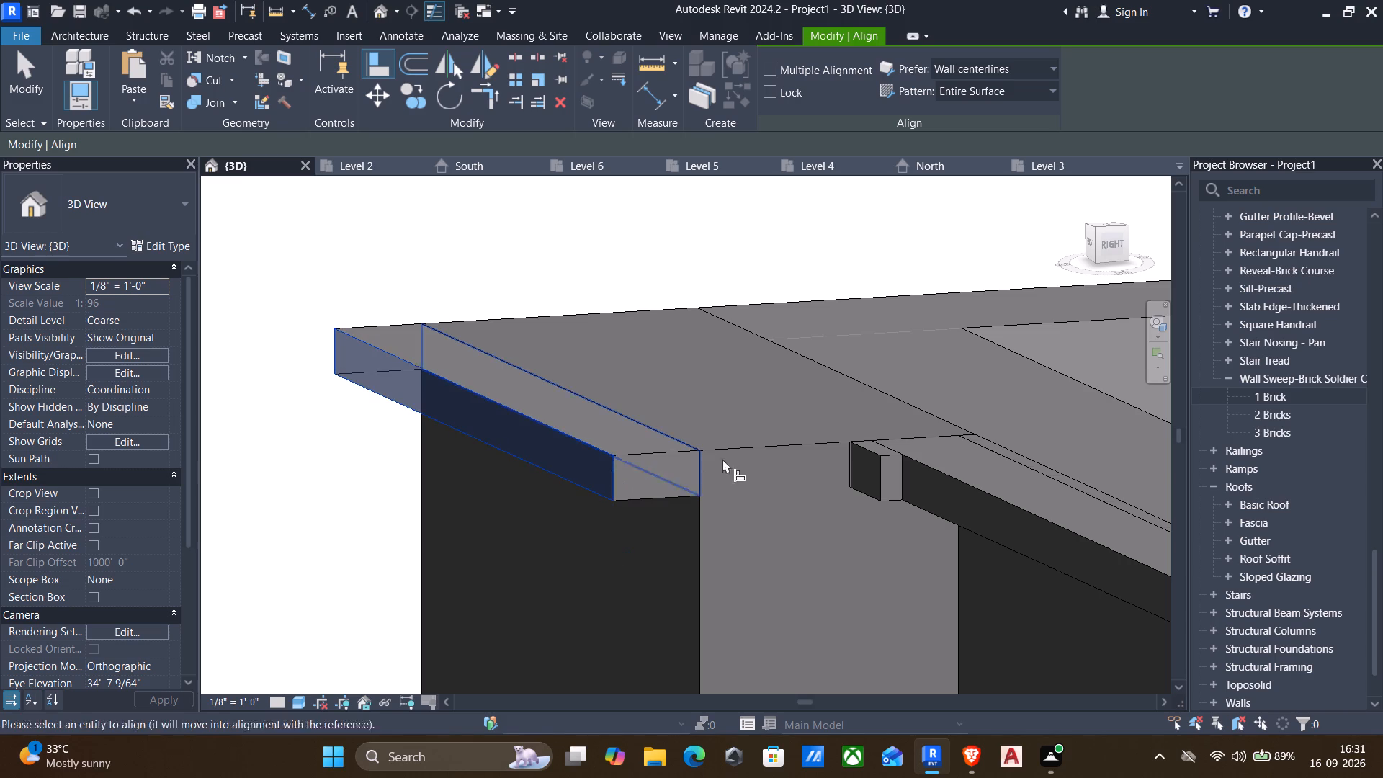
{"action": "left_click", "coordinate": [880, 474]}
Align the end of the front parapet trim to the right parapet wall's outer face so it runs to the corner.
{"action": "scroll", "coordinate": [664, 533], "scroll_direction": "down", "scroll_amount": 1}
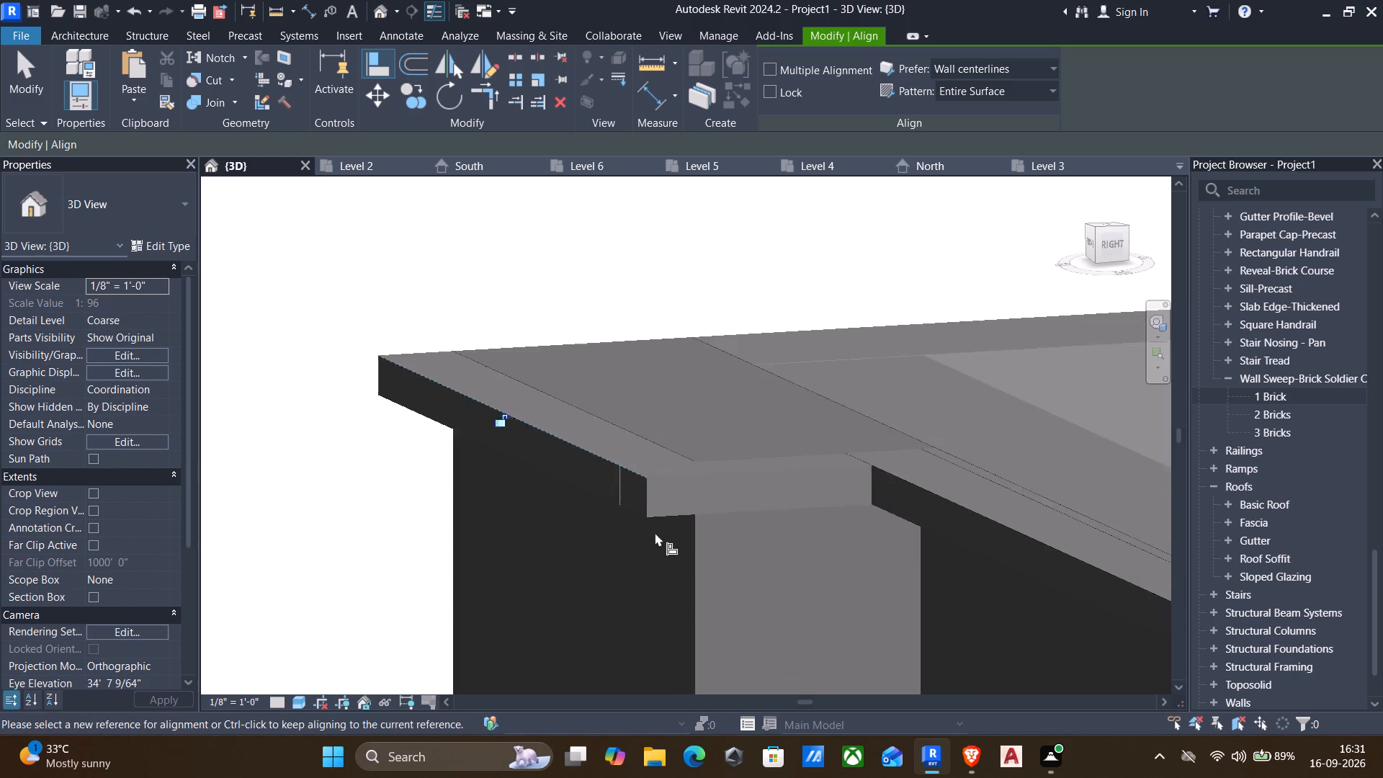
{"action": "scroll", "coordinate": [655, 532], "scroll_direction": "down", "scroll_amount": 1}
{"action": "scroll", "coordinate": [519, 487], "scroll_direction": "down", "scroll_amount": 3}
{"action": "middle_click_drag", "start_coordinate": [709, 530], "coordinate": [382, 348]}
{"action": "scroll", "coordinate": [363, 354], "scroll_direction": "down", "scroll_amount": 5}
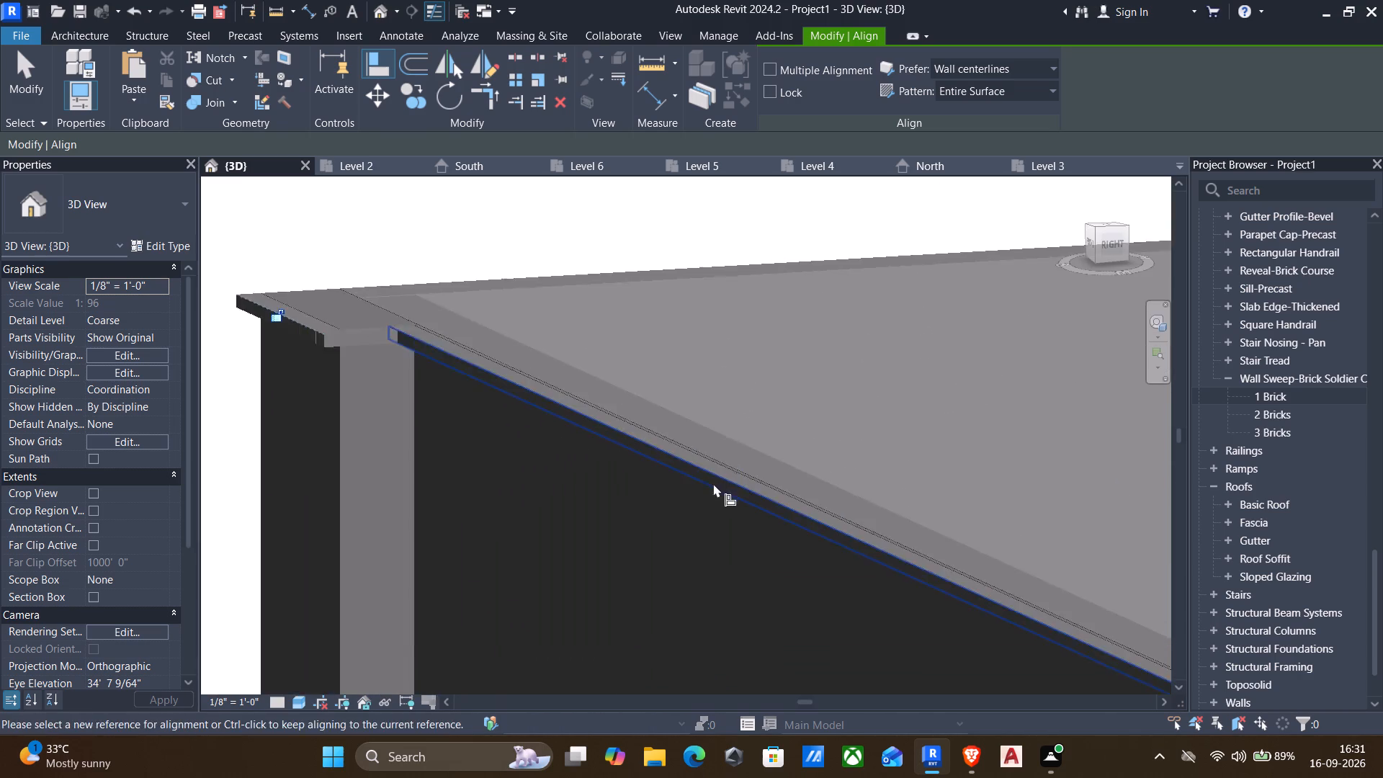
{"action": "scroll", "coordinate": [713, 483], "scroll_direction": "down", "scroll_amount": 2}
{"action": "middle_click_drag", "start_coordinate": [811, 540], "coordinate": [226, 214]}
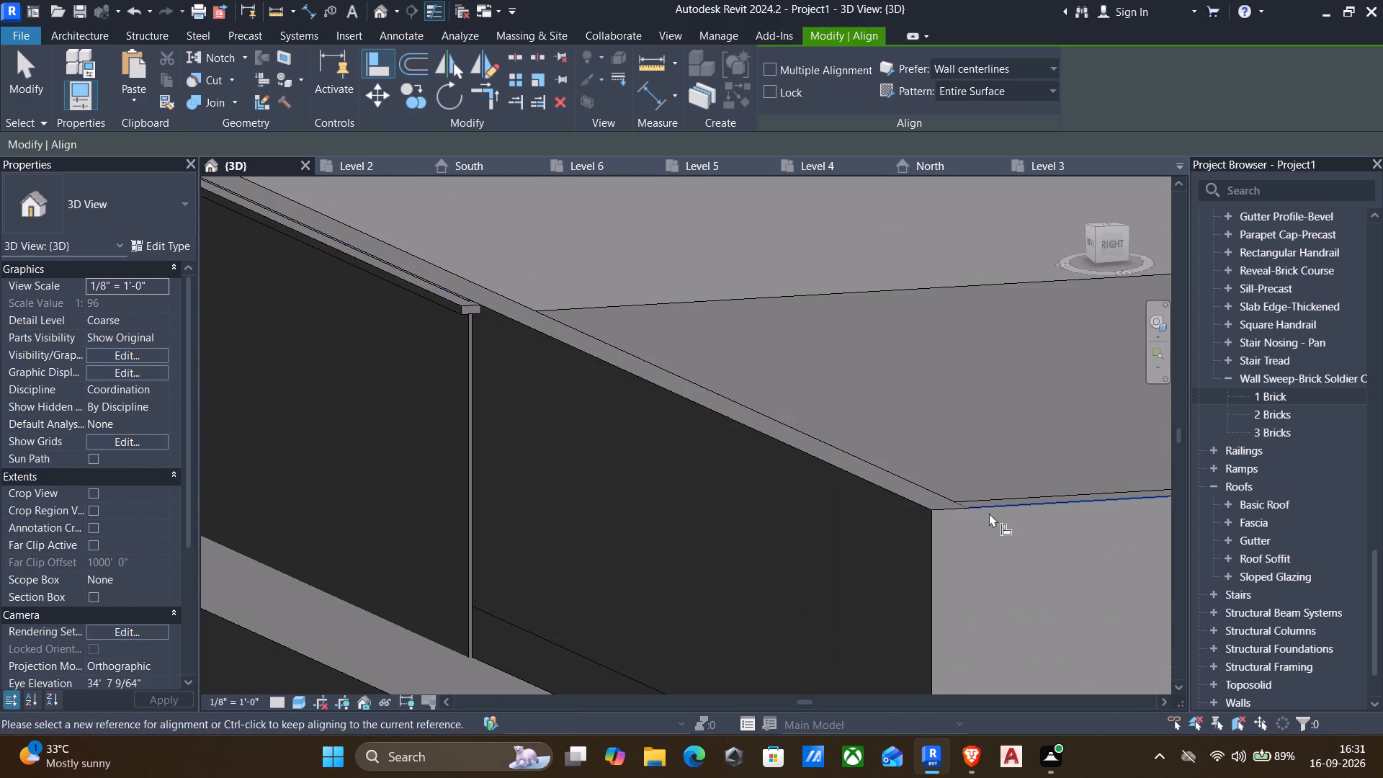
{"action": "left_click_drag", "start_coordinate": [937, 572], "coordinate": [937, 579]}
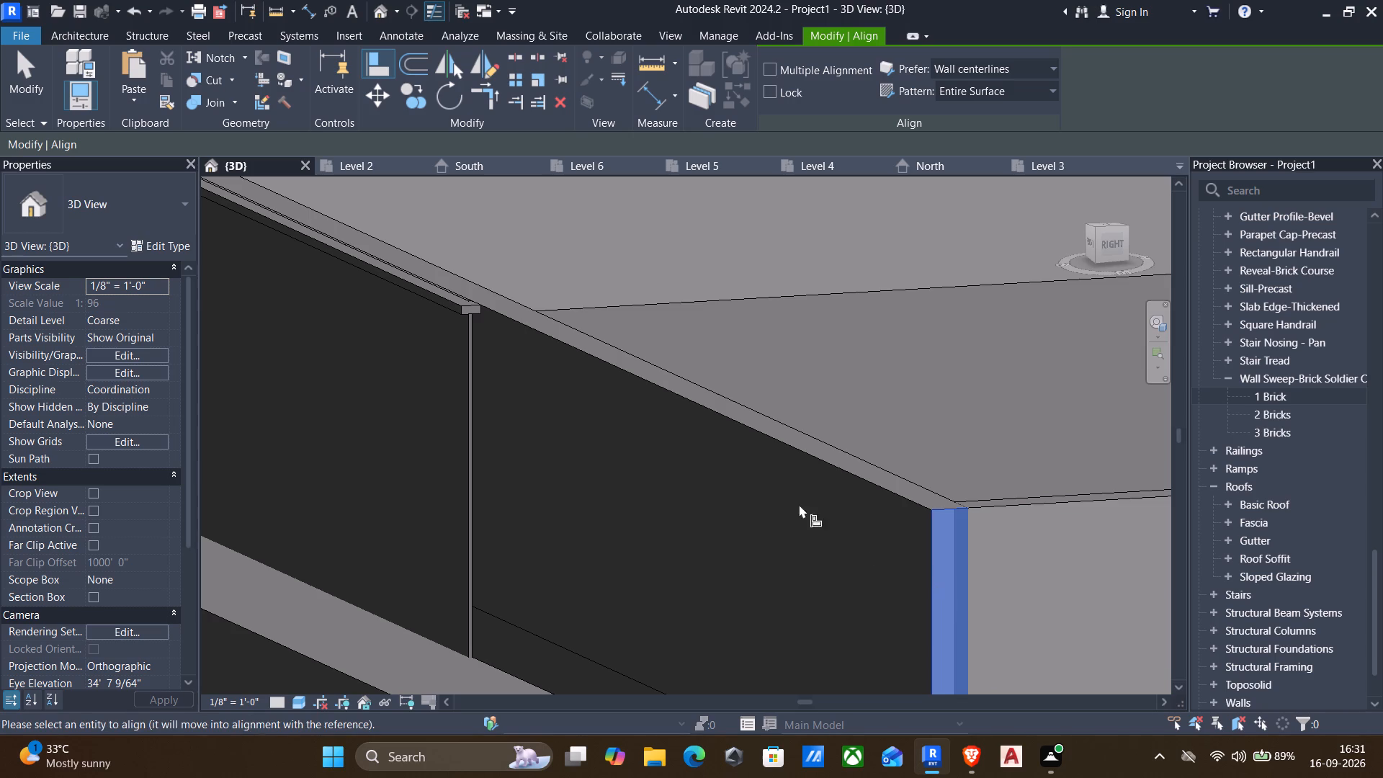
{"action": "left_click", "coordinate": [467, 310]}
{"action": "scroll", "coordinate": [520, 387], "scroll_direction": "down", "scroll_amount": 3}
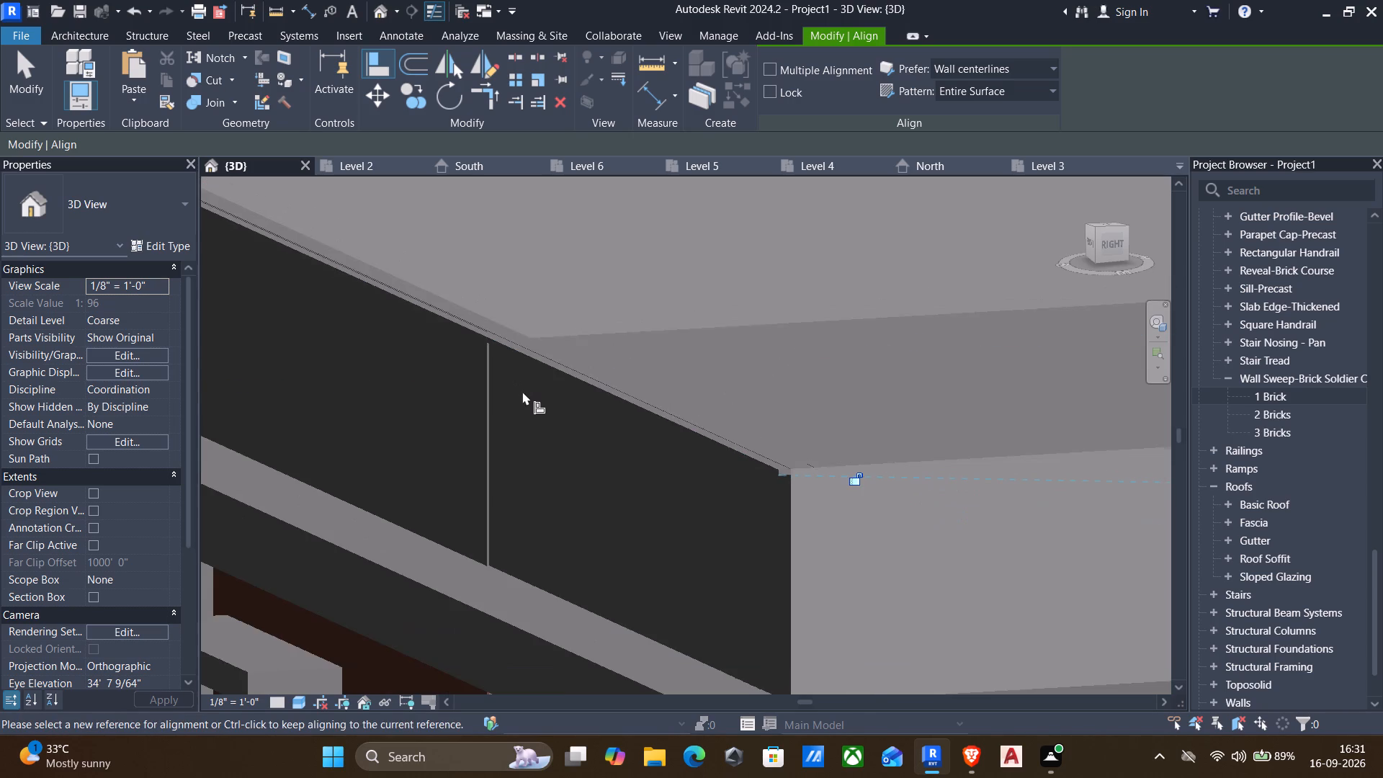
{"action": "key", "text": "Escape"}
{"action": "scroll", "coordinate": [535, 470], "scroll_direction": "down", "scroll_amount": 3}
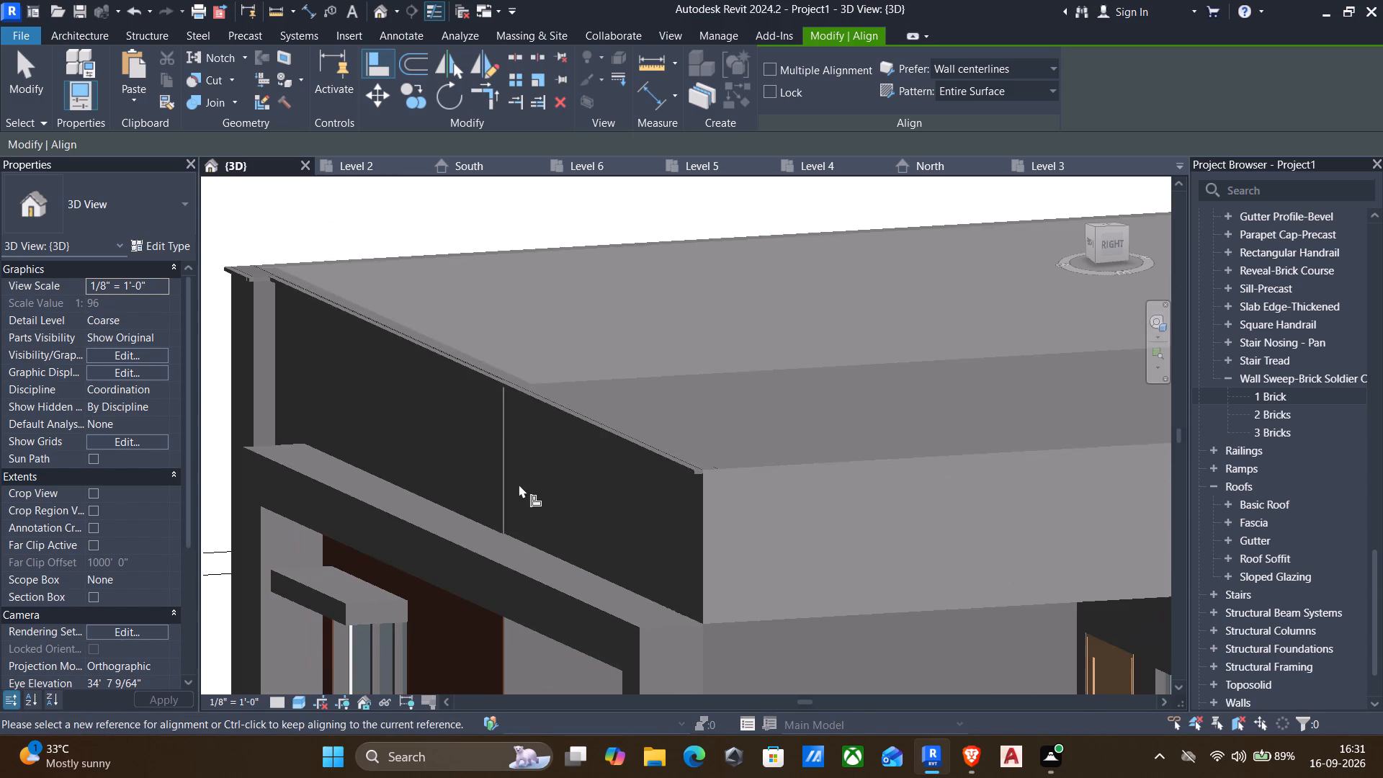
{"action": "key", "text": "Escape"}
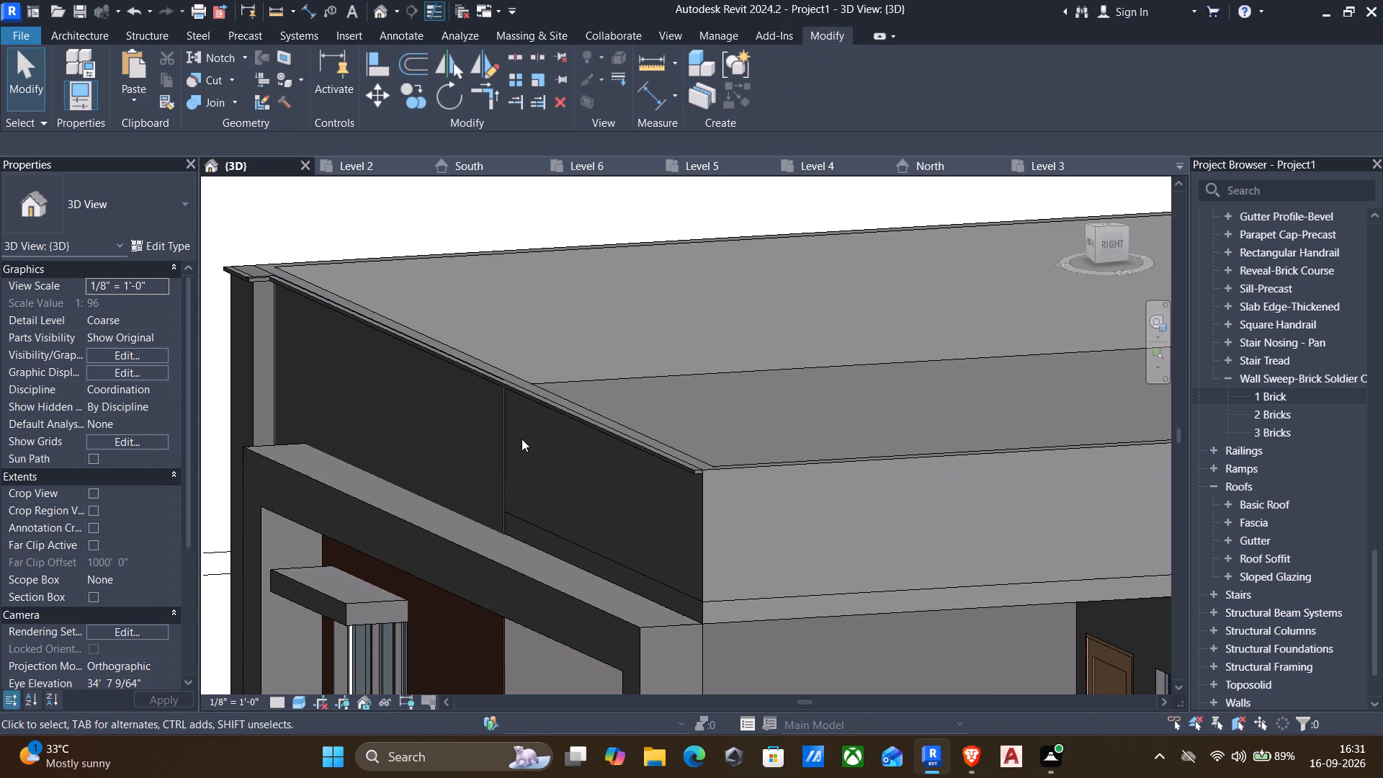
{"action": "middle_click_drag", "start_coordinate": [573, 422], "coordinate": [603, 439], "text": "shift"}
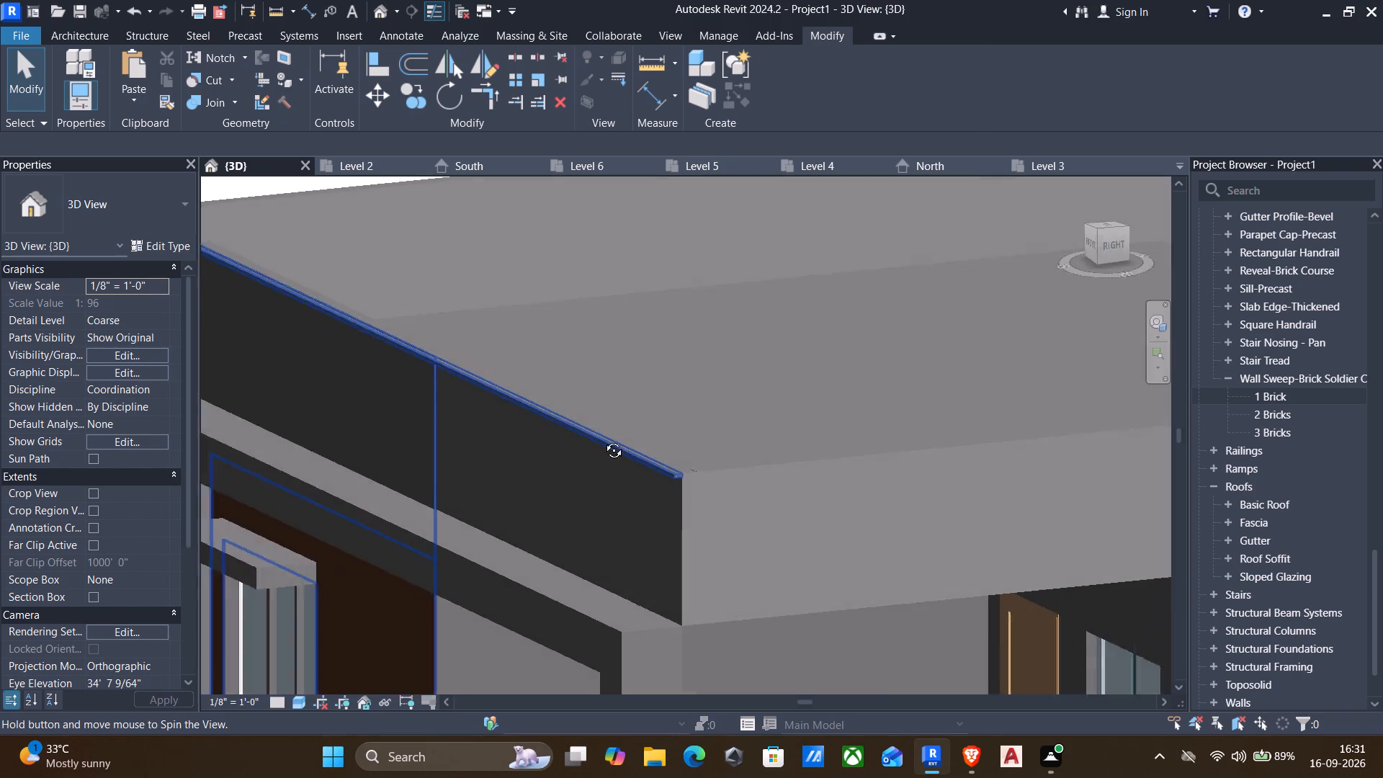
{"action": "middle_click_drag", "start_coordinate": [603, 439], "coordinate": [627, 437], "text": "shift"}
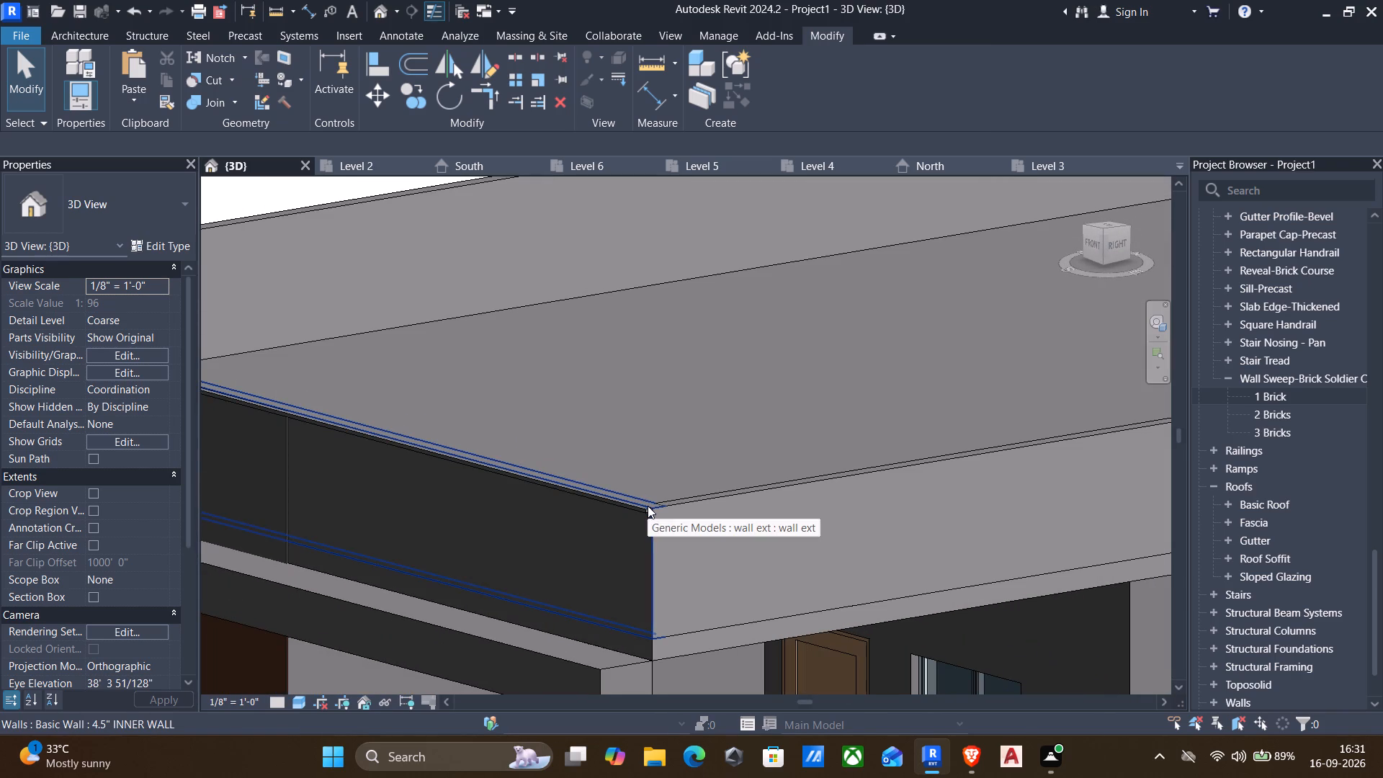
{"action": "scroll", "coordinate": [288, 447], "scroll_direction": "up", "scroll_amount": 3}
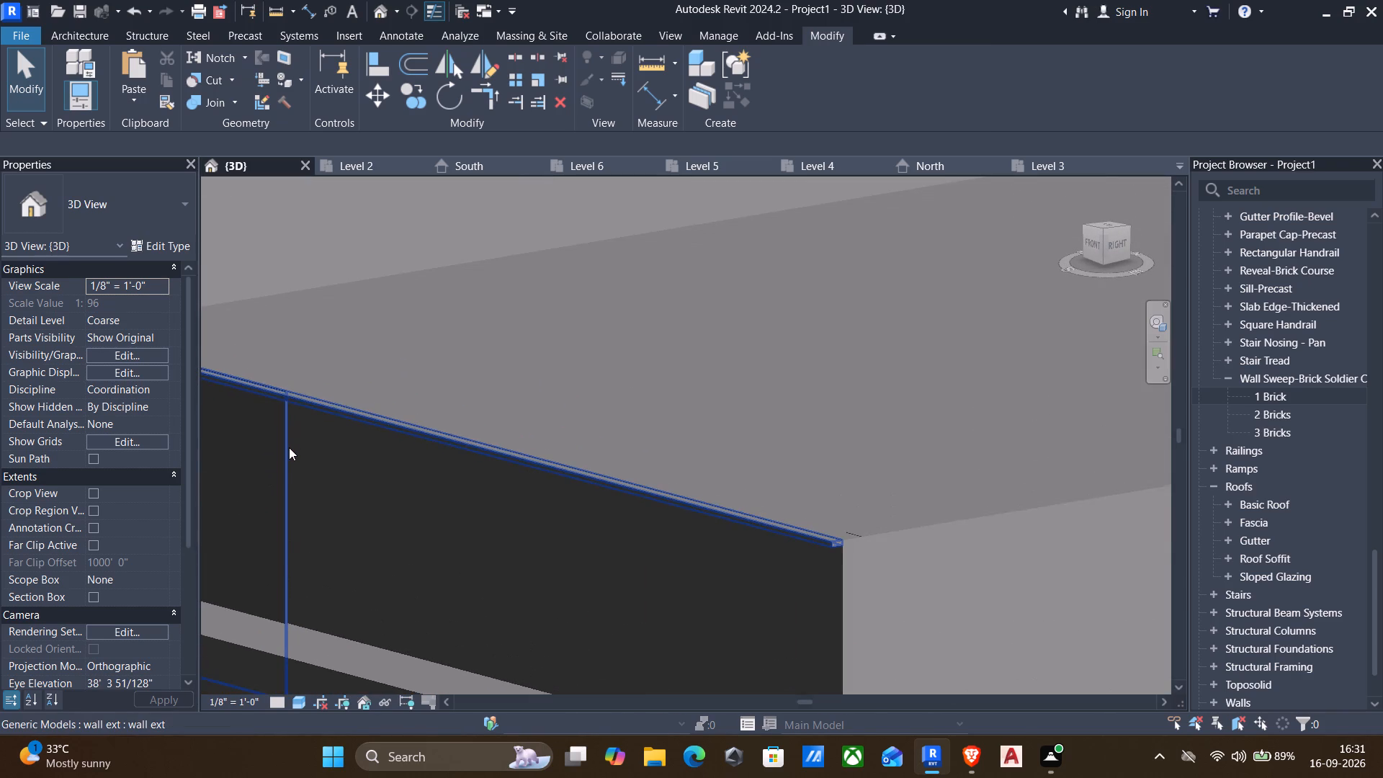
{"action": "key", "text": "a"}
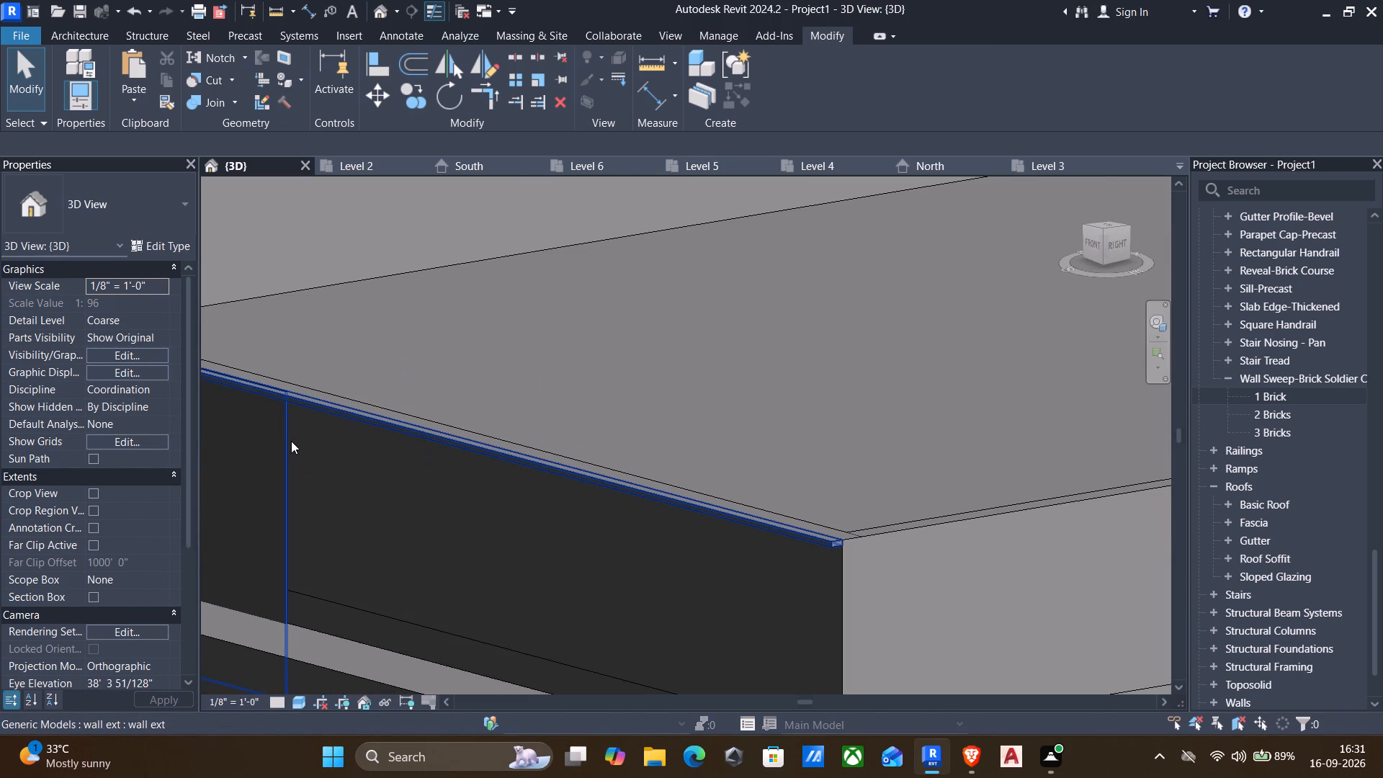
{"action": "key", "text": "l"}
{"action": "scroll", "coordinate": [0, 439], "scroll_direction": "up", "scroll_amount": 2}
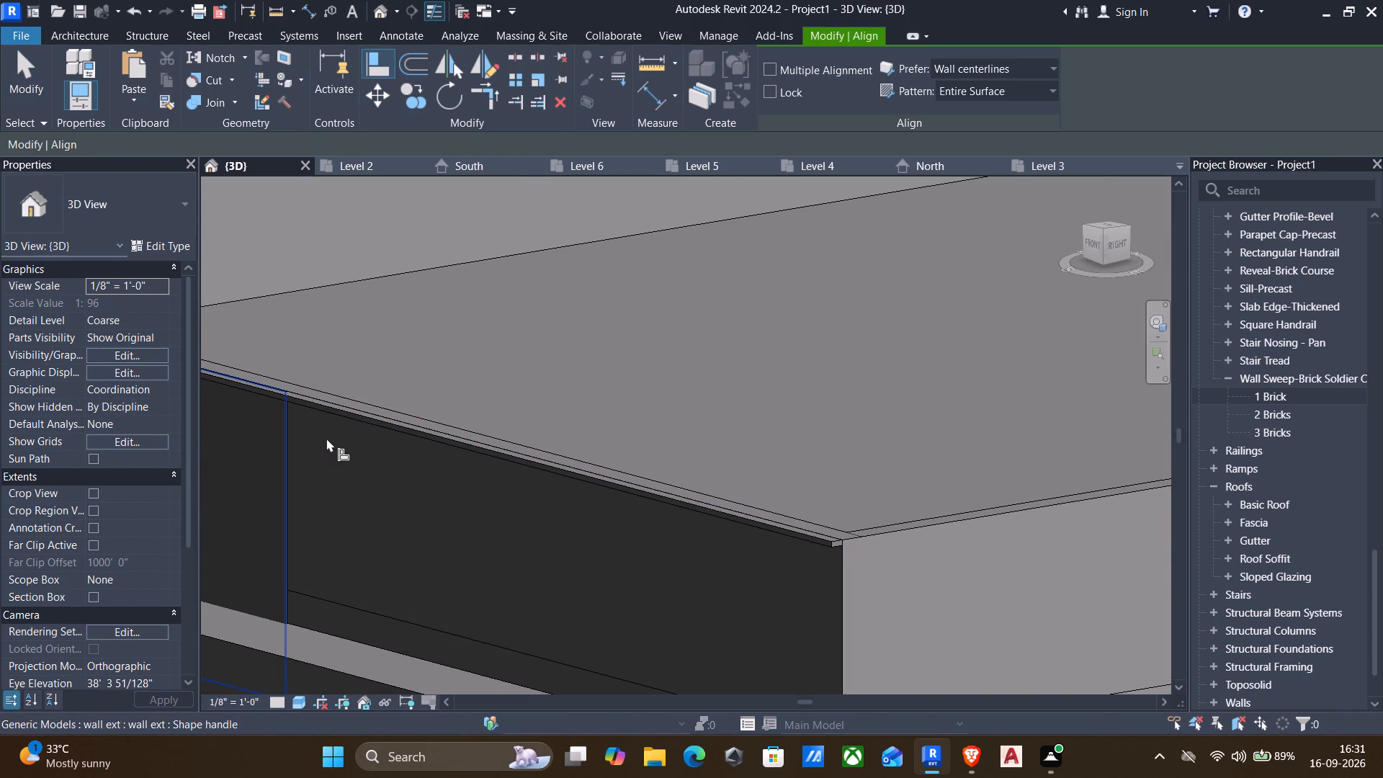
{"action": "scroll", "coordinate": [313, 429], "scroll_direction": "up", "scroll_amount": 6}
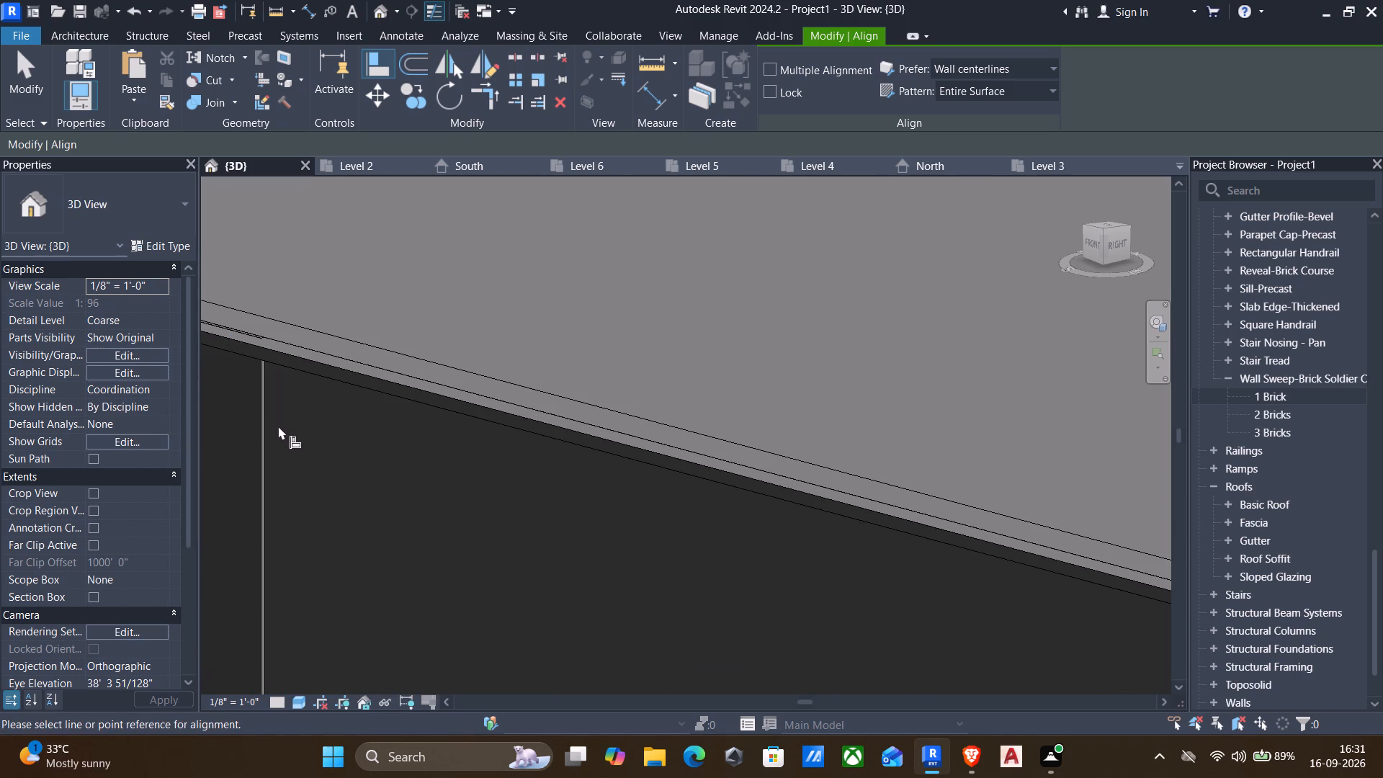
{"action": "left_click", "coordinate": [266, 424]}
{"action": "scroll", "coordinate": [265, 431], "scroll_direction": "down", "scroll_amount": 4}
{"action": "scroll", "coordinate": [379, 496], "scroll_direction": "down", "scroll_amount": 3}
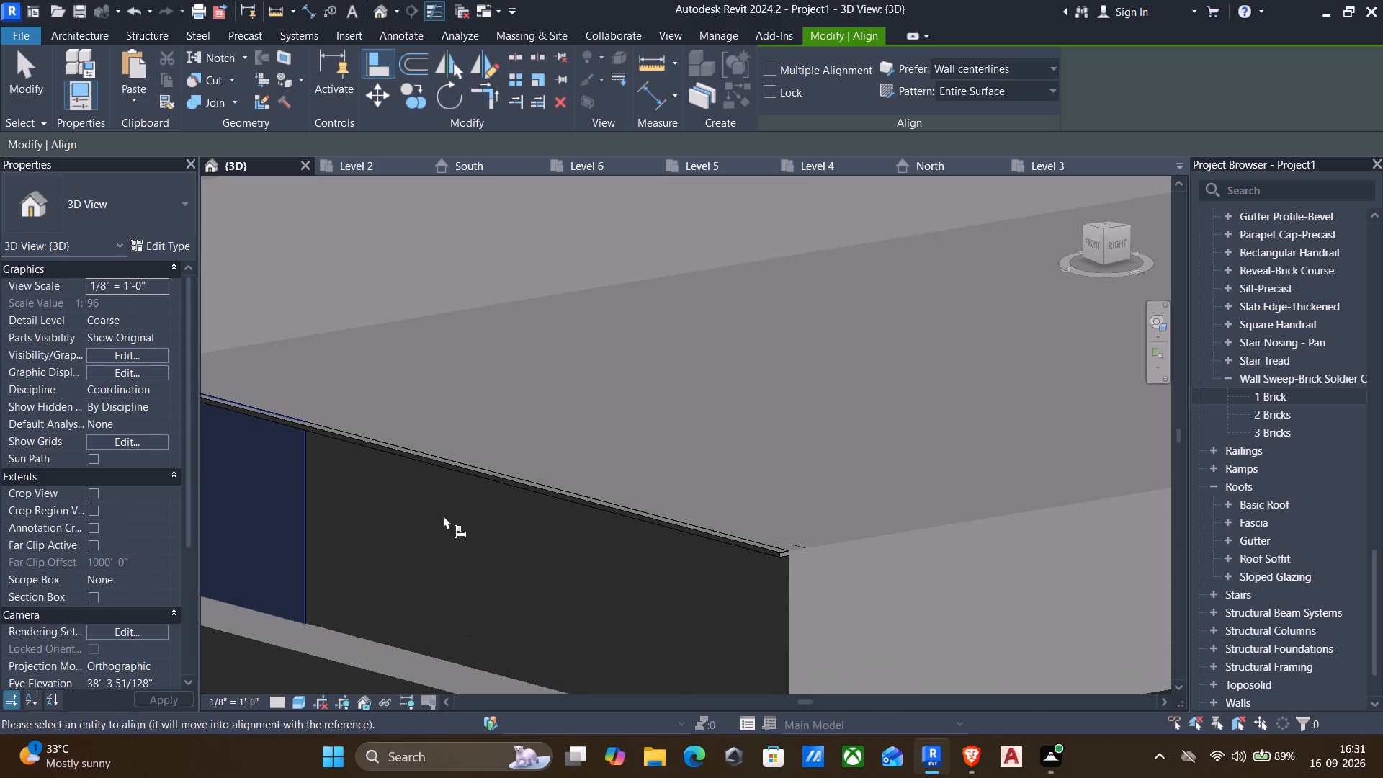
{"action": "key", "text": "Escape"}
Align the corner end of the front parapet trim to the side face of the wall ext panel.
{"action": "scroll", "coordinate": [355, 491], "scroll_direction": "up", "scroll_amount": 6}
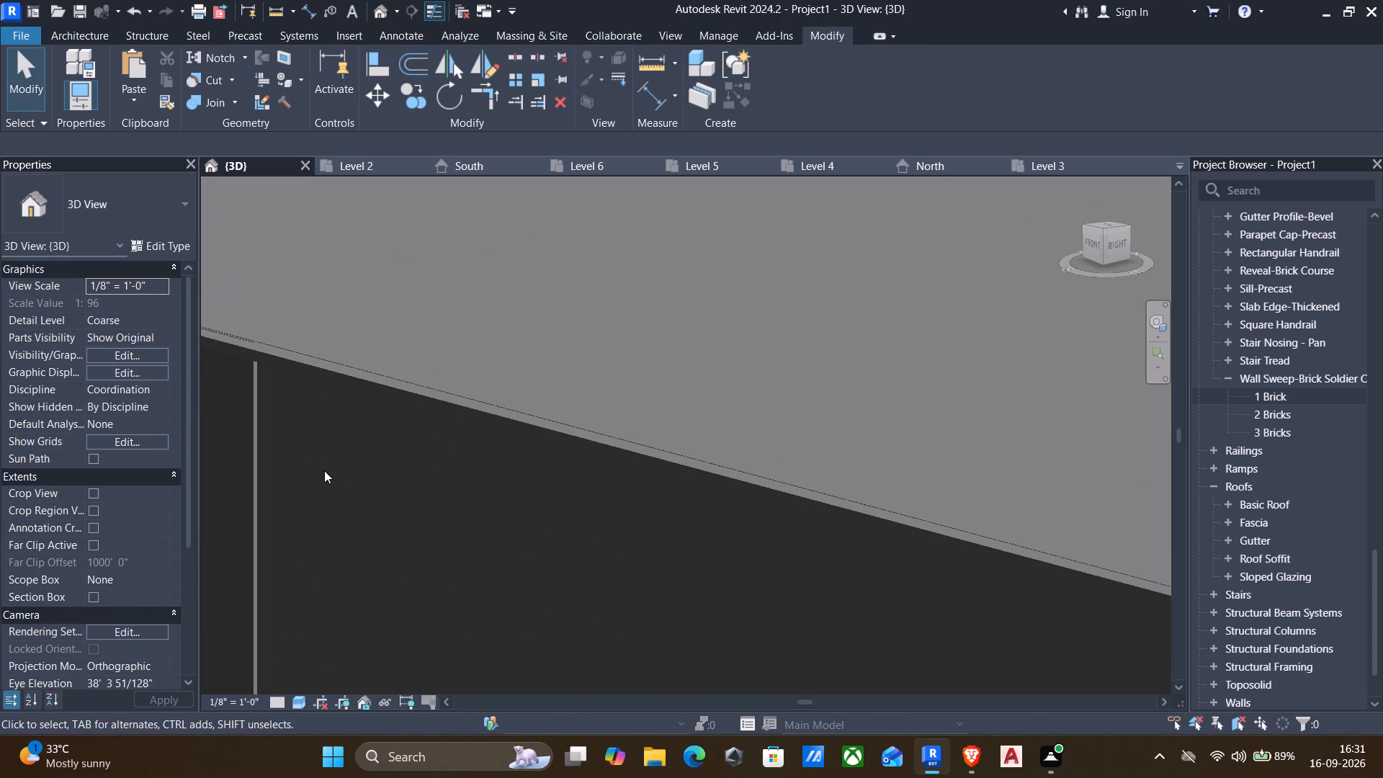
{"action": "type", "text": "al"}
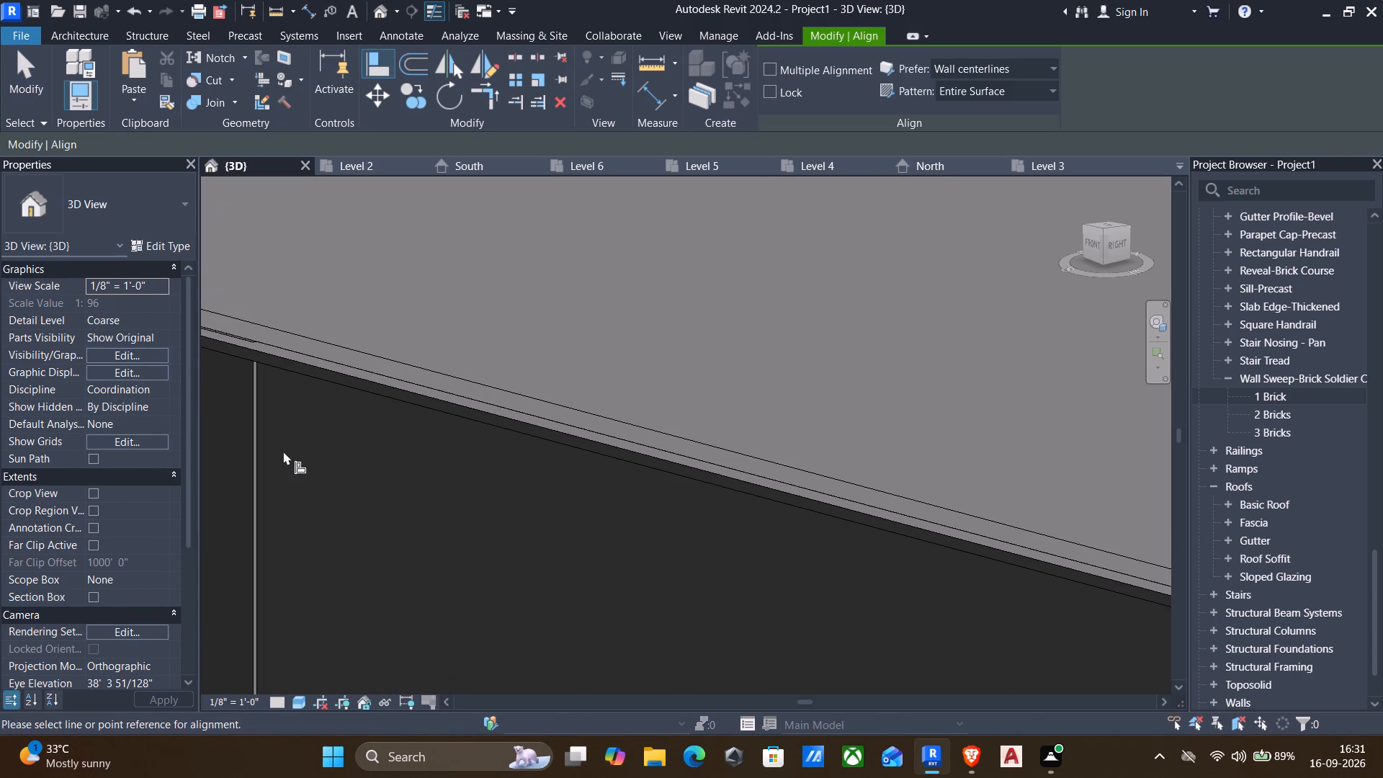
{"action": "scroll", "coordinate": [283, 451], "scroll_direction": "up", "scroll_amount": 6}
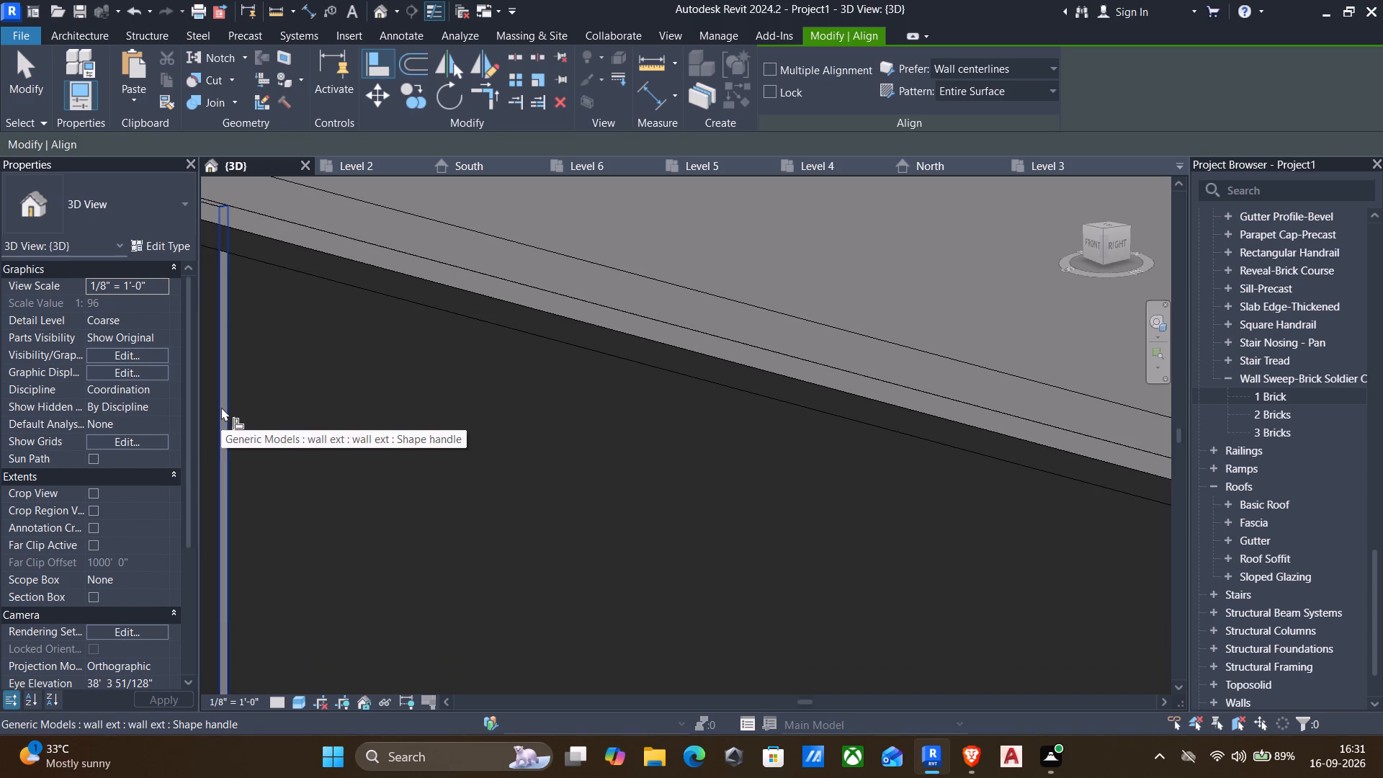
{"action": "left_click", "coordinate": [221, 407]}
{"action": "scroll", "coordinate": [239, 429], "scroll_direction": "down", "scroll_amount": 10}
{"action": "middle_click_drag", "start_coordinate": [673, 557], "coordinate": [416, 462]}
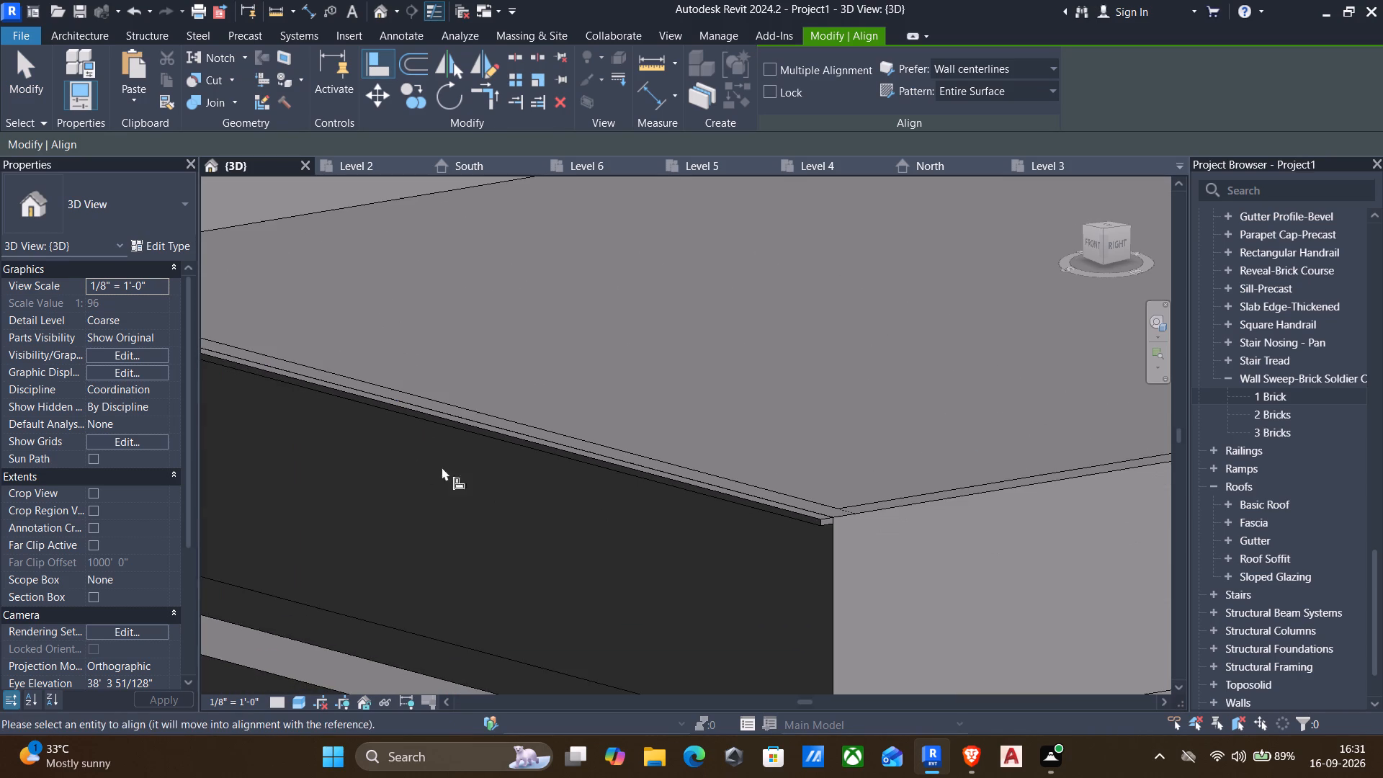
{"action": "scroll", "coordinate": [784, 544], "scroll_direction": "up", "scroll_amount": 3}
{"action": "scroll", "coordinate": [881, 519], "scroll_direction": "up", "scroll_amount": 2}
{"action": "left_click", "coordinate": [839, 502]}
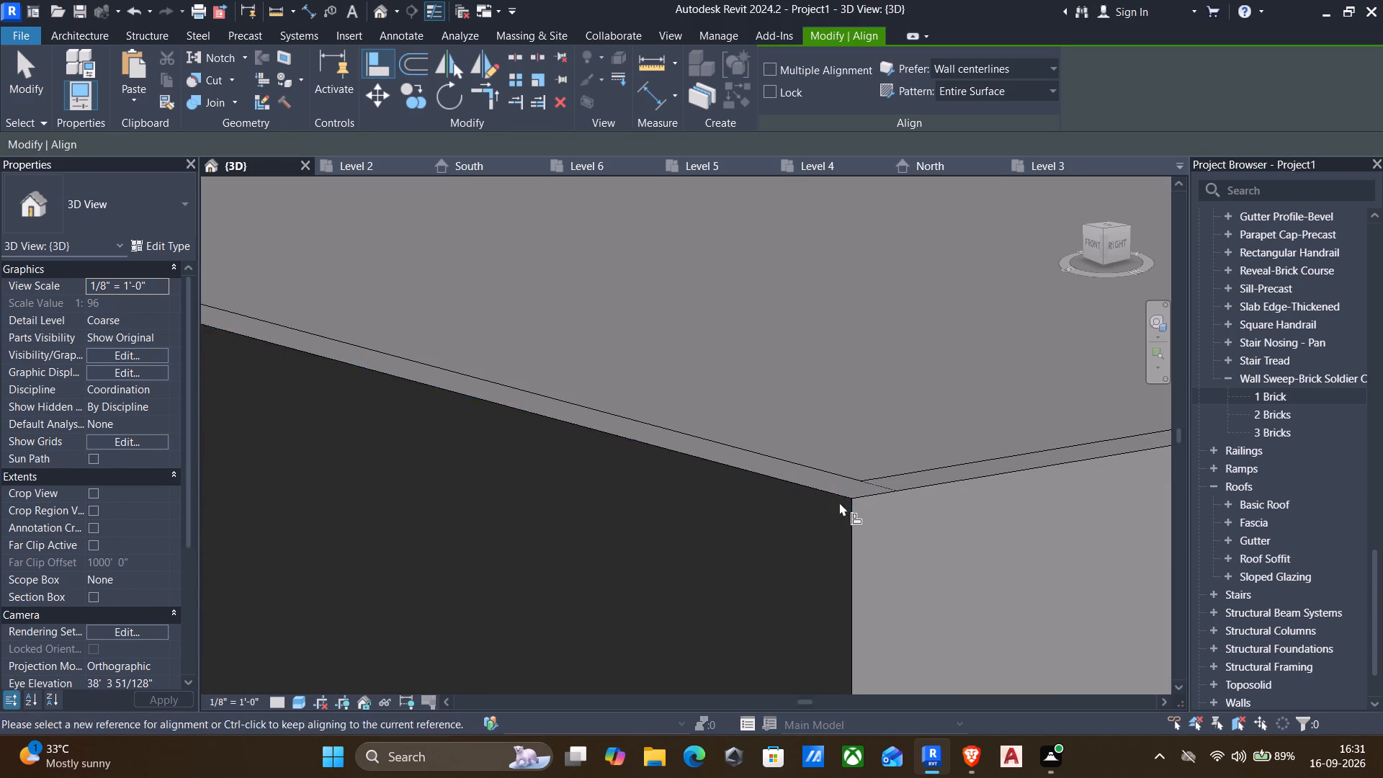
{"action": "scroll", "coordinate": [782, 502], "scroll_direction": "down", "scroll_amount": 7}
{"action": "scroll", "coordinate": [599, 498], "scroll_direction": "down", "scroll_amount": 1}
{"action": "middle_click", "coordinate": [598, 500]}
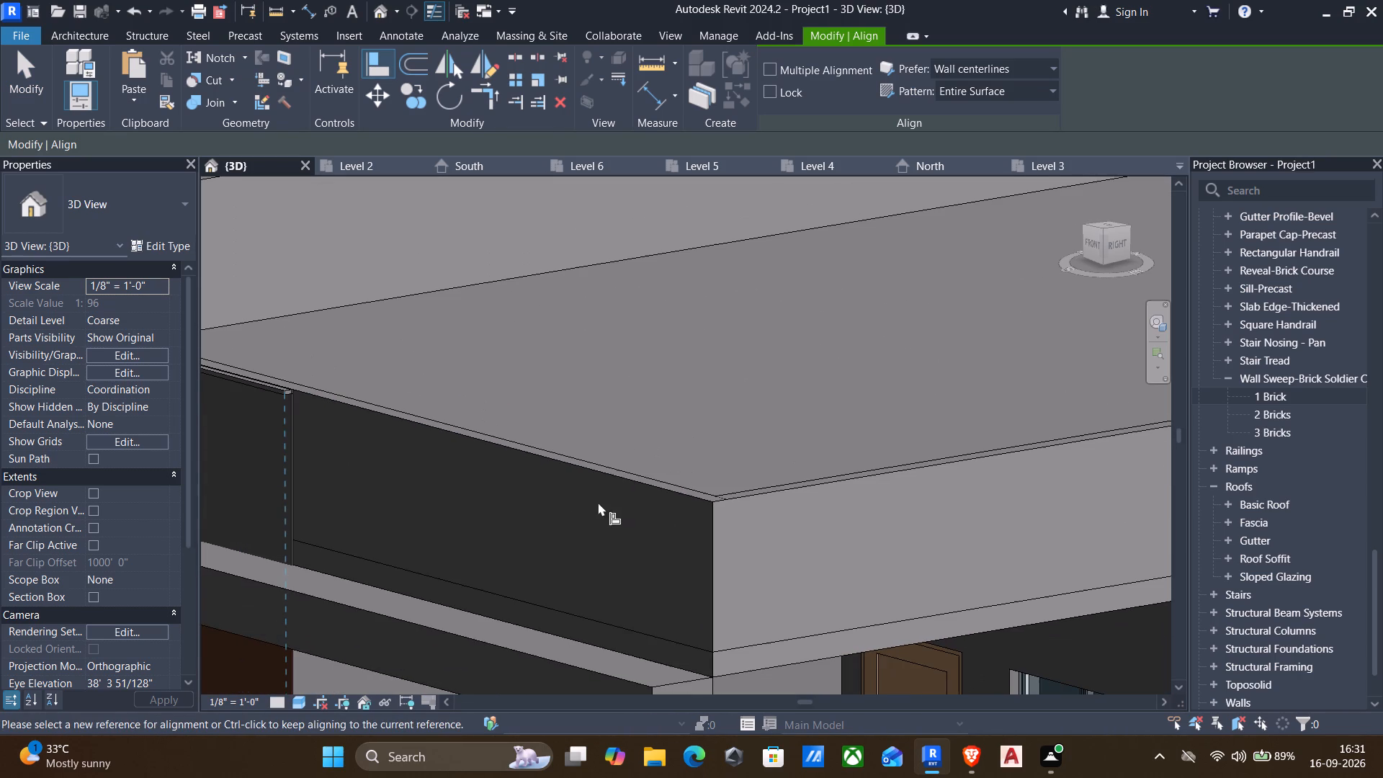
{"action": "key", "text": "Escape"}
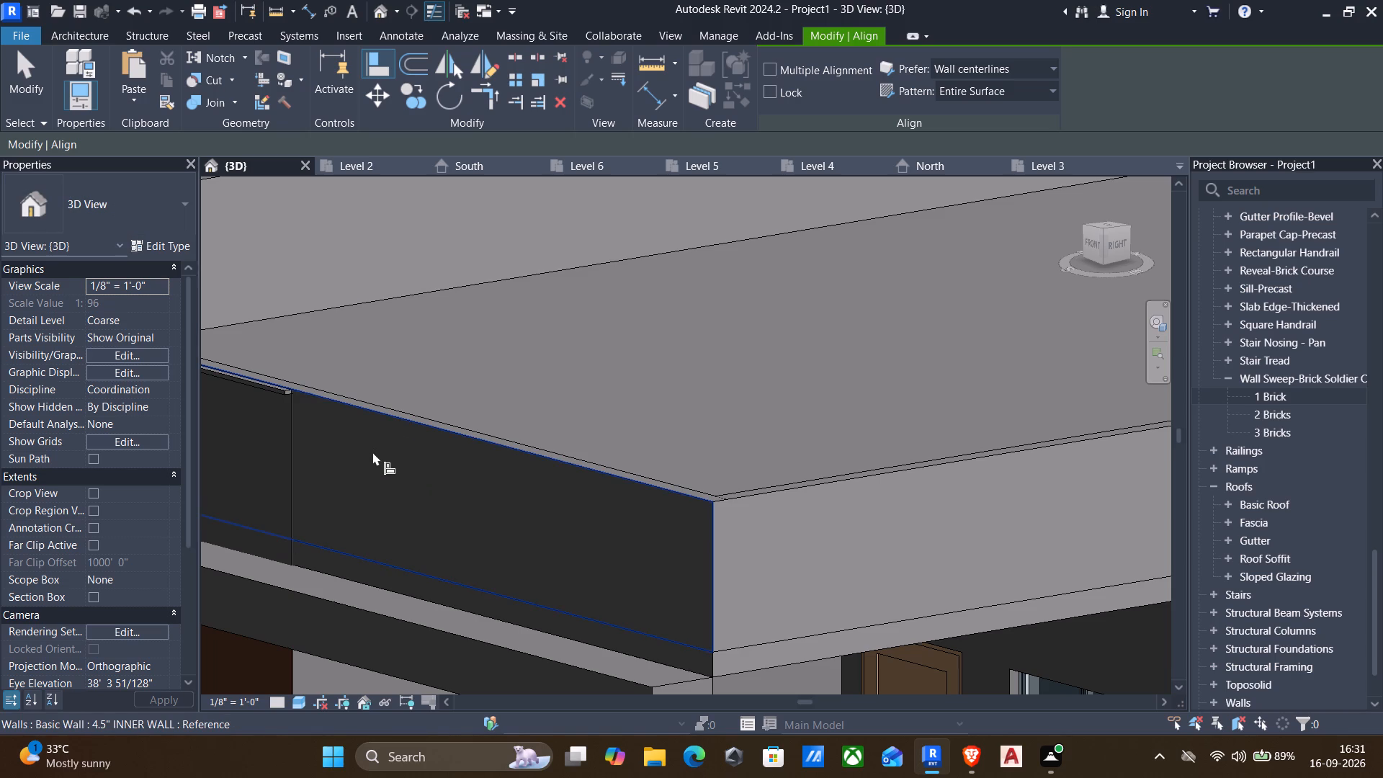
{"action": "middle_click_drag", "start_coordinate": [372, 452], "coordinate": [393, 432], "text": "shift"}
{"action": "middle_click_drag", "start_coordinate": [406, 476], "coordinate": [339, 515], "text": "shift"}
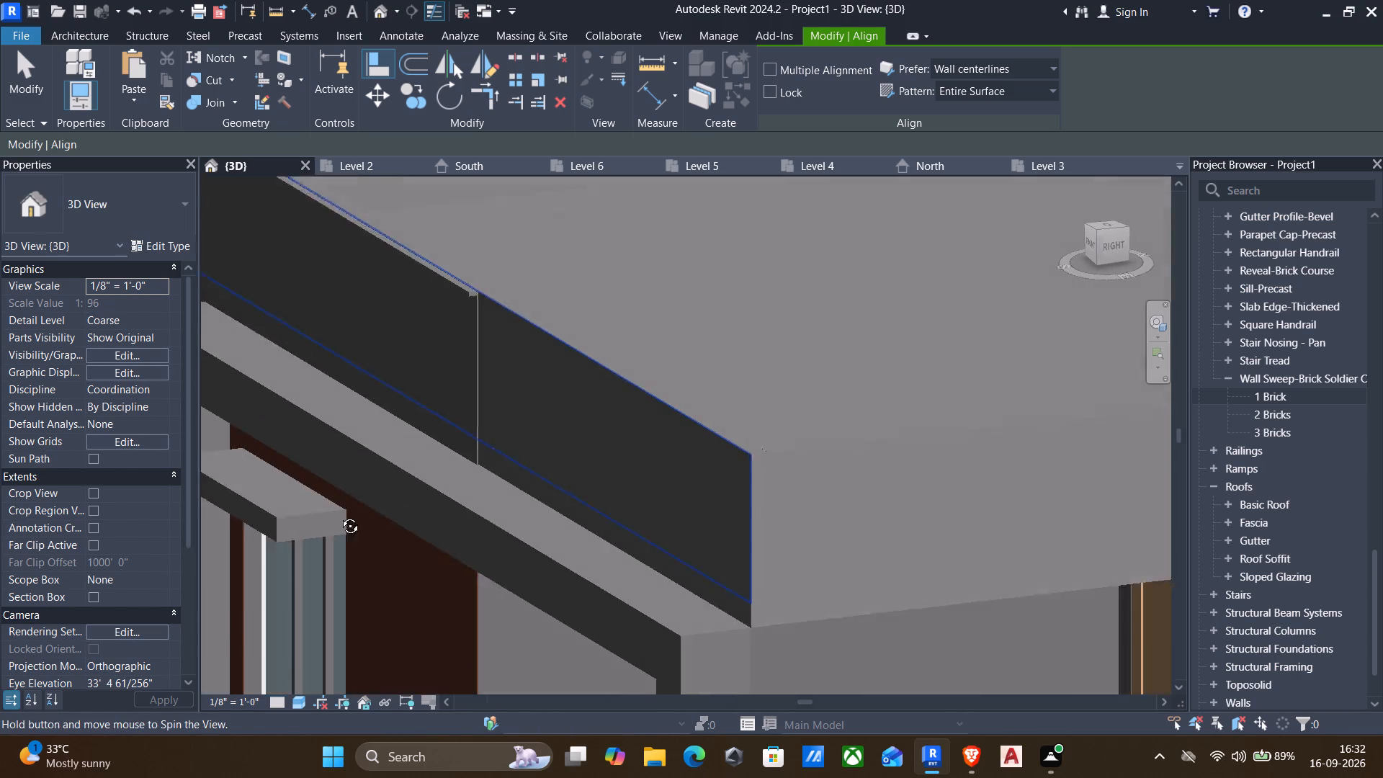
{"action": "middle_click_drag", "start_coordinate": [339, 515], "coordinate": [337, 516], "text": "shift"}
{"action": "key", "text": "Escape"}
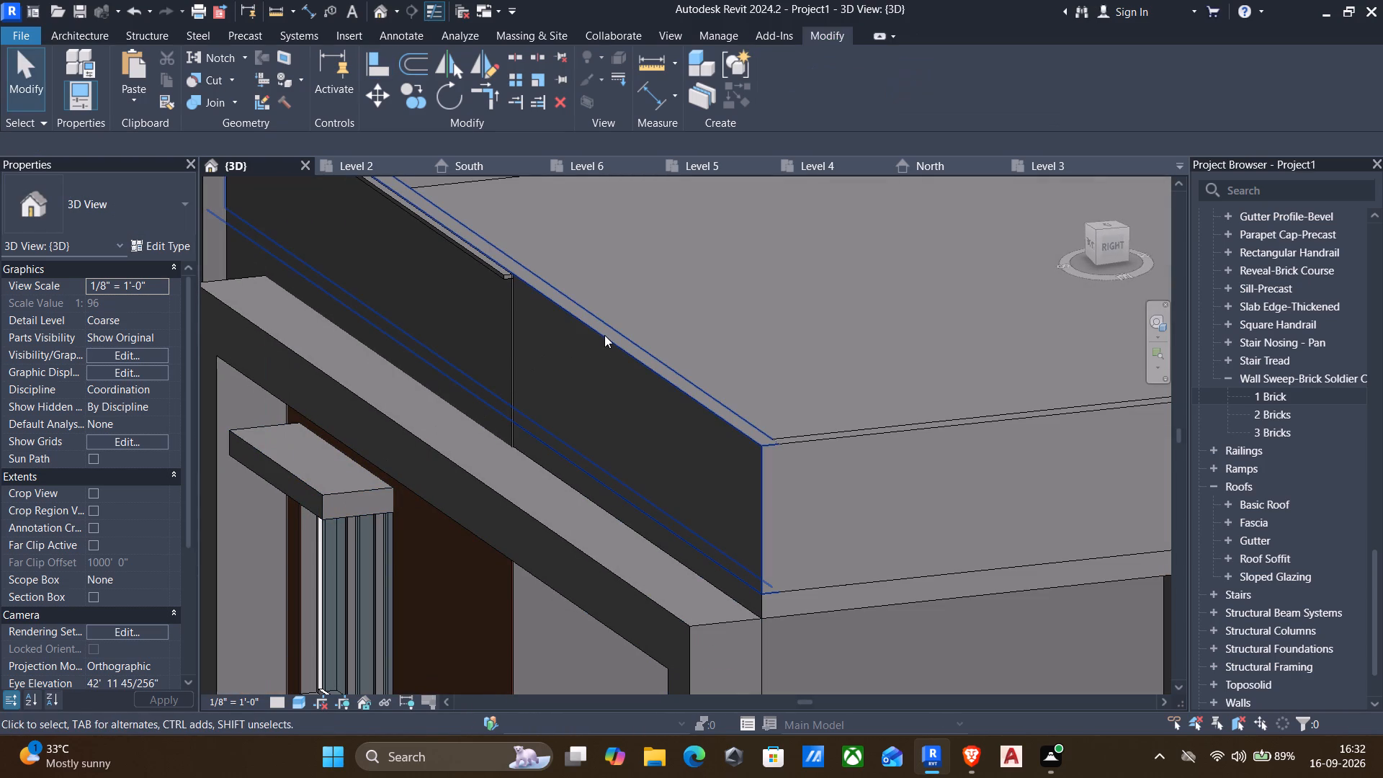
In the Level 5 floor plan, shorten the front 4.5" INNER WALL parapet by moving its corner end to the wall ext panel's endpoint.
{"action": "left_click", "coordinate": [604, 335]}
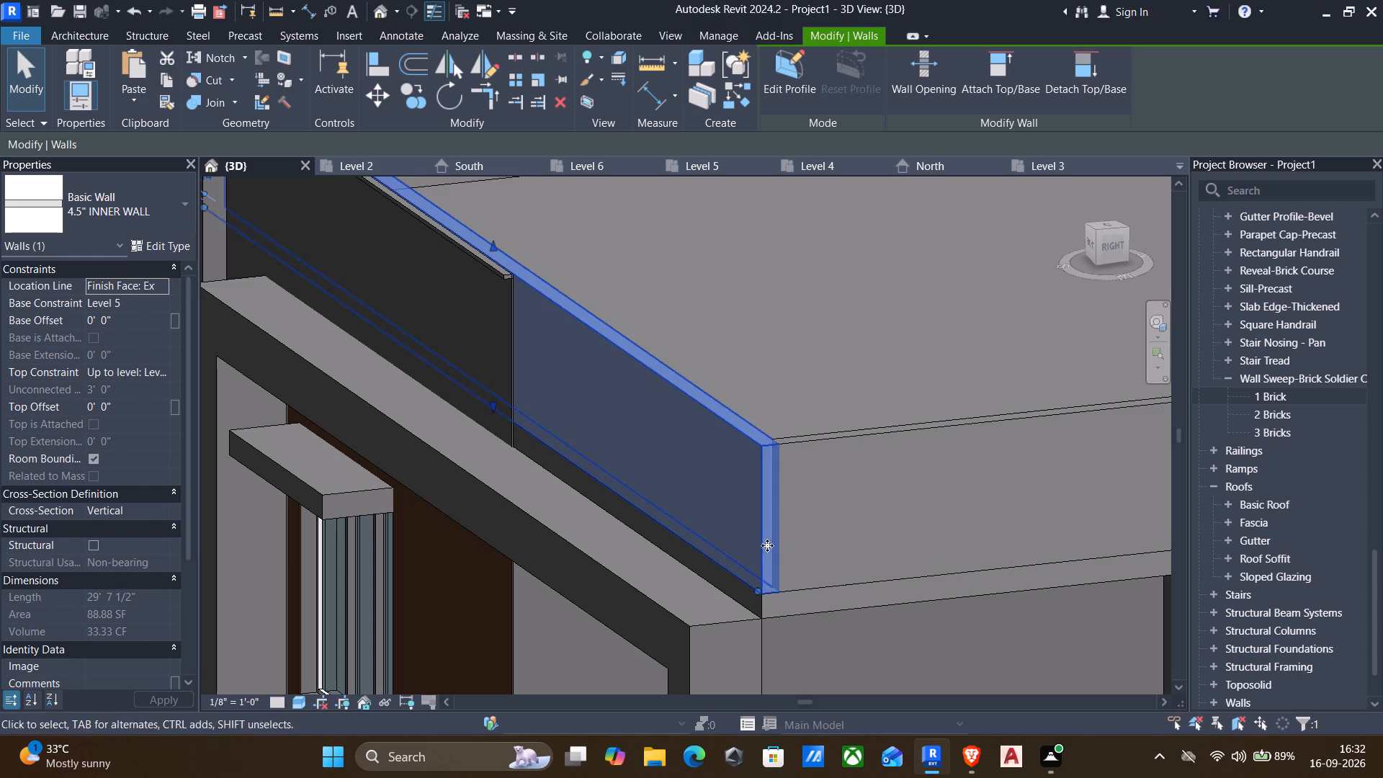
{"action": "scroll", "coordinate": [1286, 388], "scroll_direction": "up", "scroll_amount": 19}
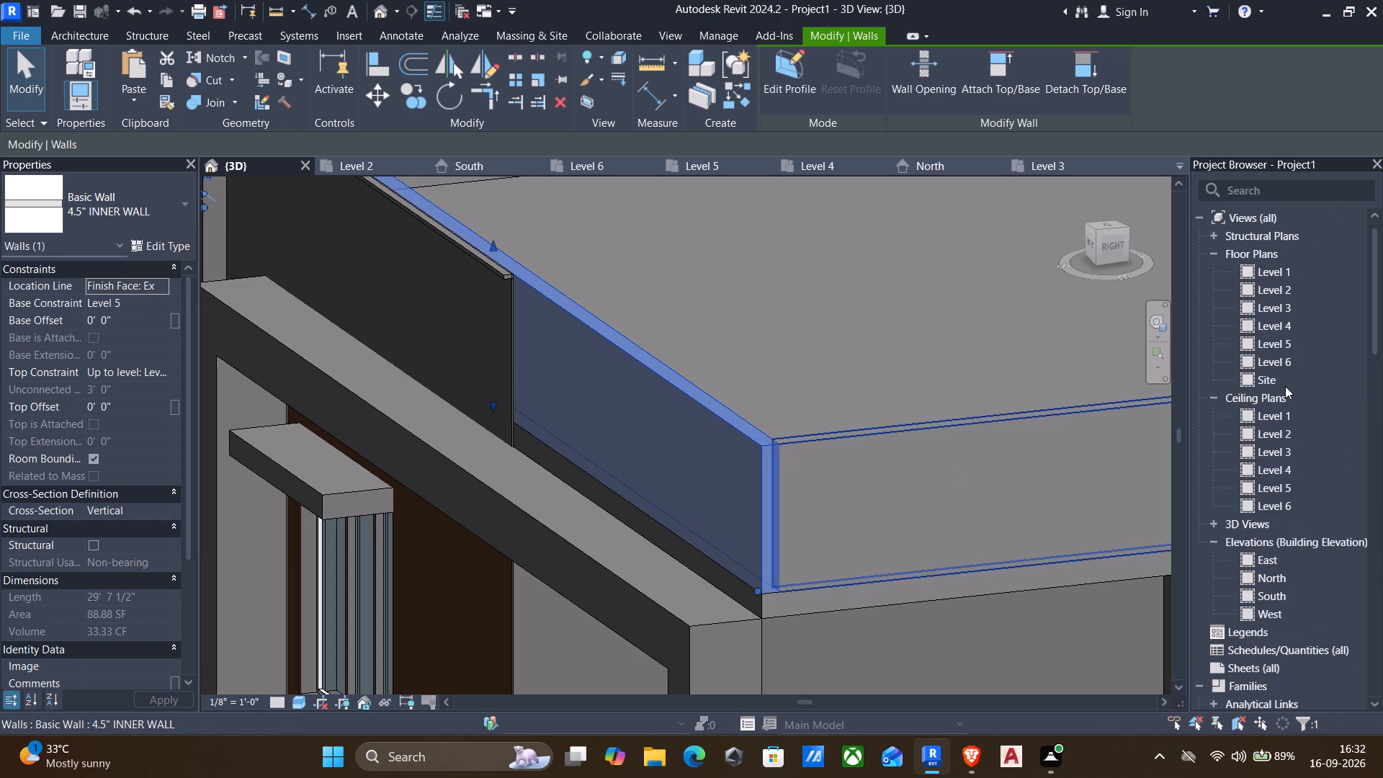
{"action": "scroll", "coordinate": [1285, 386], "scroll_direction": "up", "scroll_amount": 2}
{"action": "double_click", "coordinate": [1269, 312]}
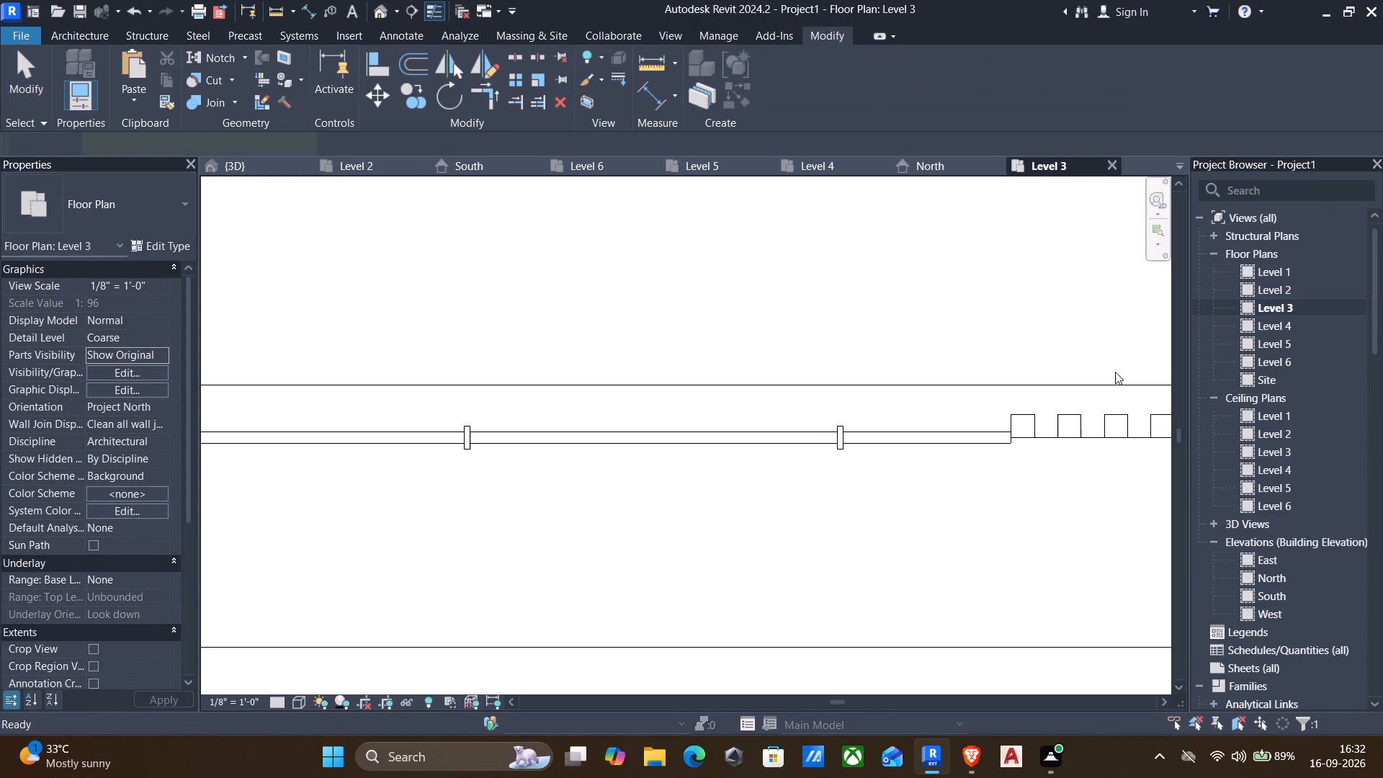
{"action": "scroll", "coordinate": [979, 462], "scroll_direction": "down", "scroll_amount": 3}
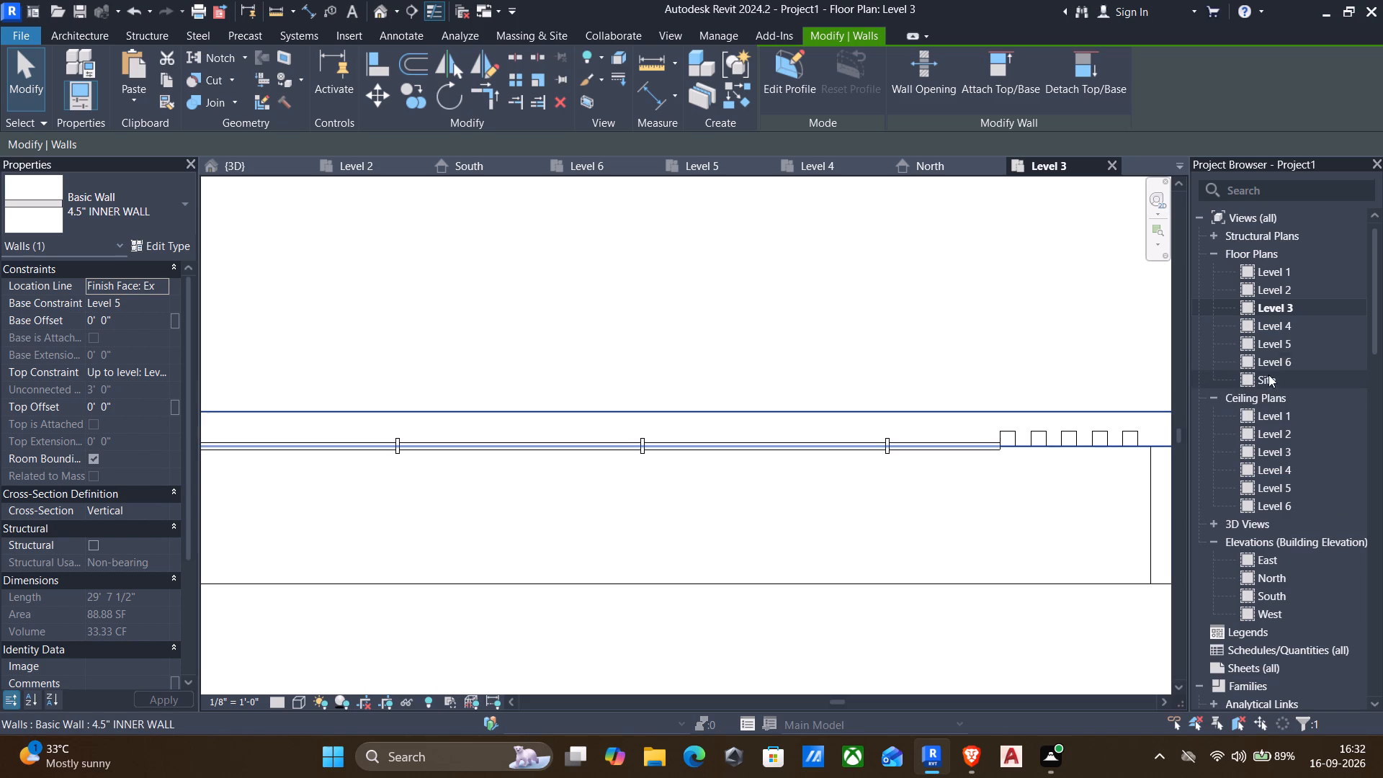
{"action": "left_click_drag", "start_coordinate": [1266, 352], "coordinate": [1274, 359]}
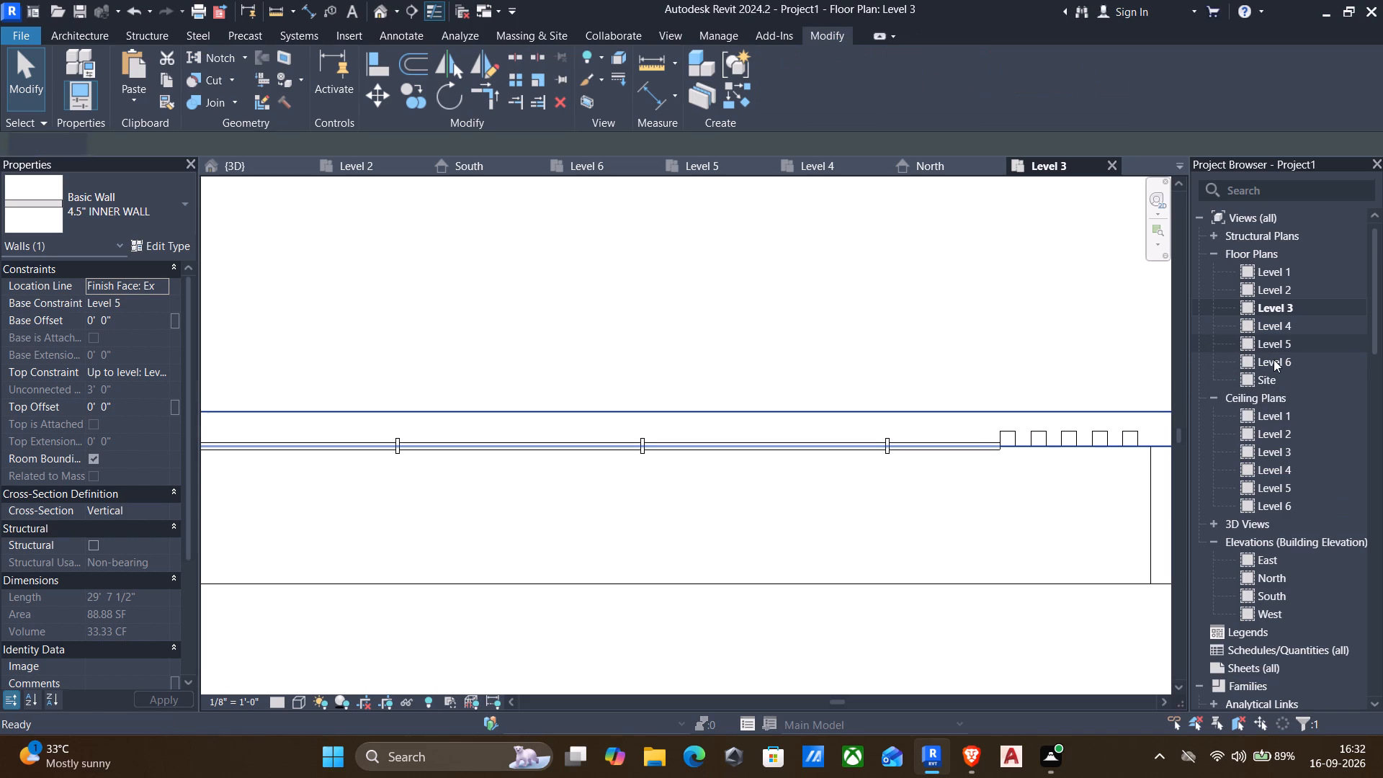
{"action": "left_click_drag", "start_coordinate": [1274, 359], "coordinate": [1274, 360]}
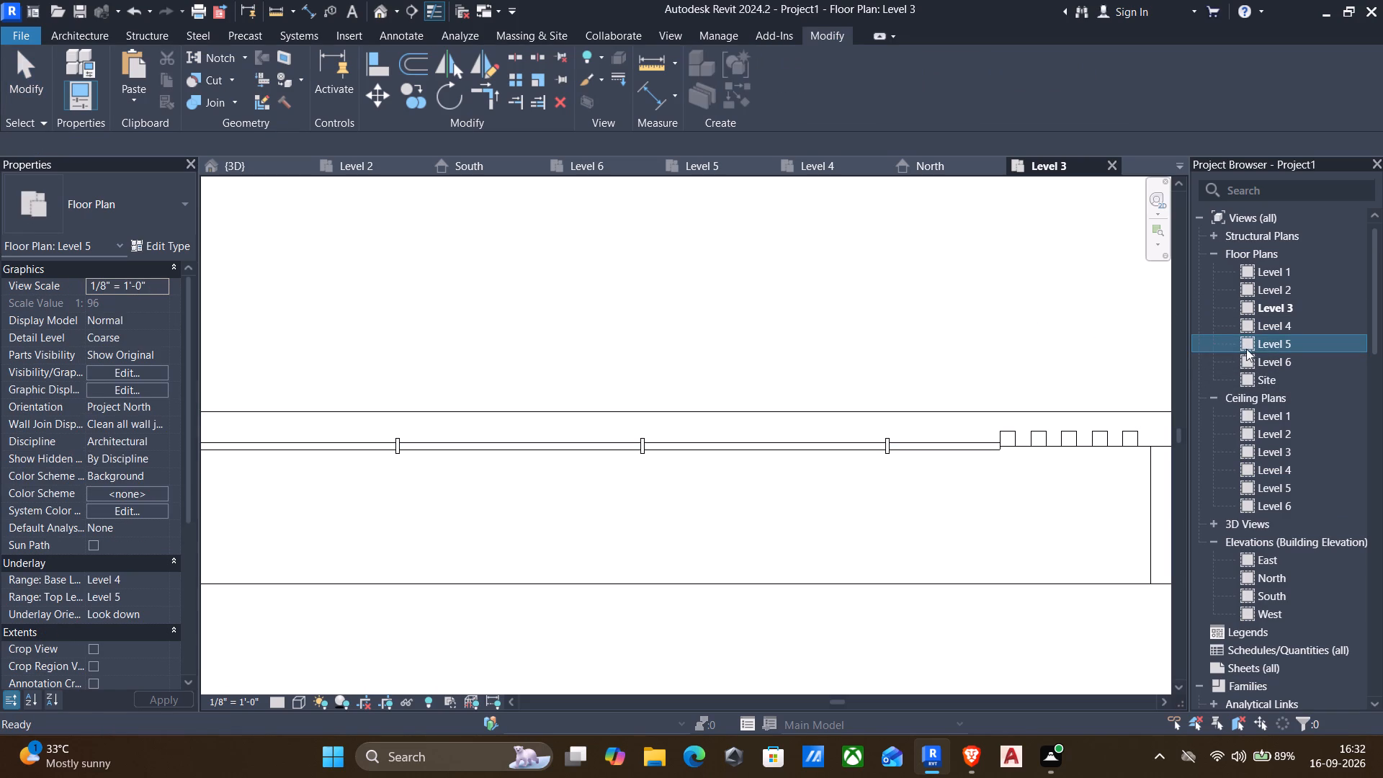
{"action": "double_click", "coordinate": [1271, 343]}
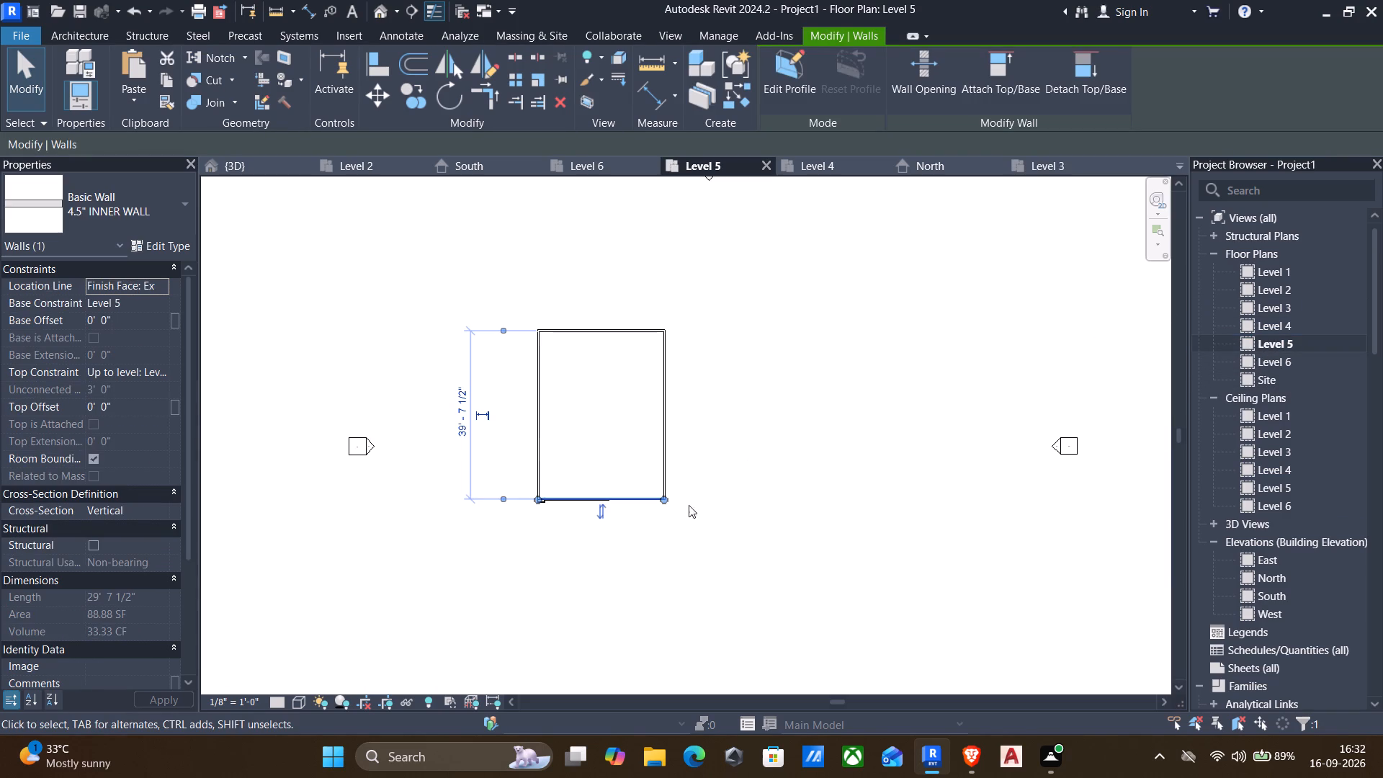
{"action": "scroll", "coordinate": [659, 497], "scroll_direction": "up", "scroll_amount": 7}
{"action": "scroll", "coordinate": [701, 552], "scroll_direction": "up", "scroll_amount": 4}
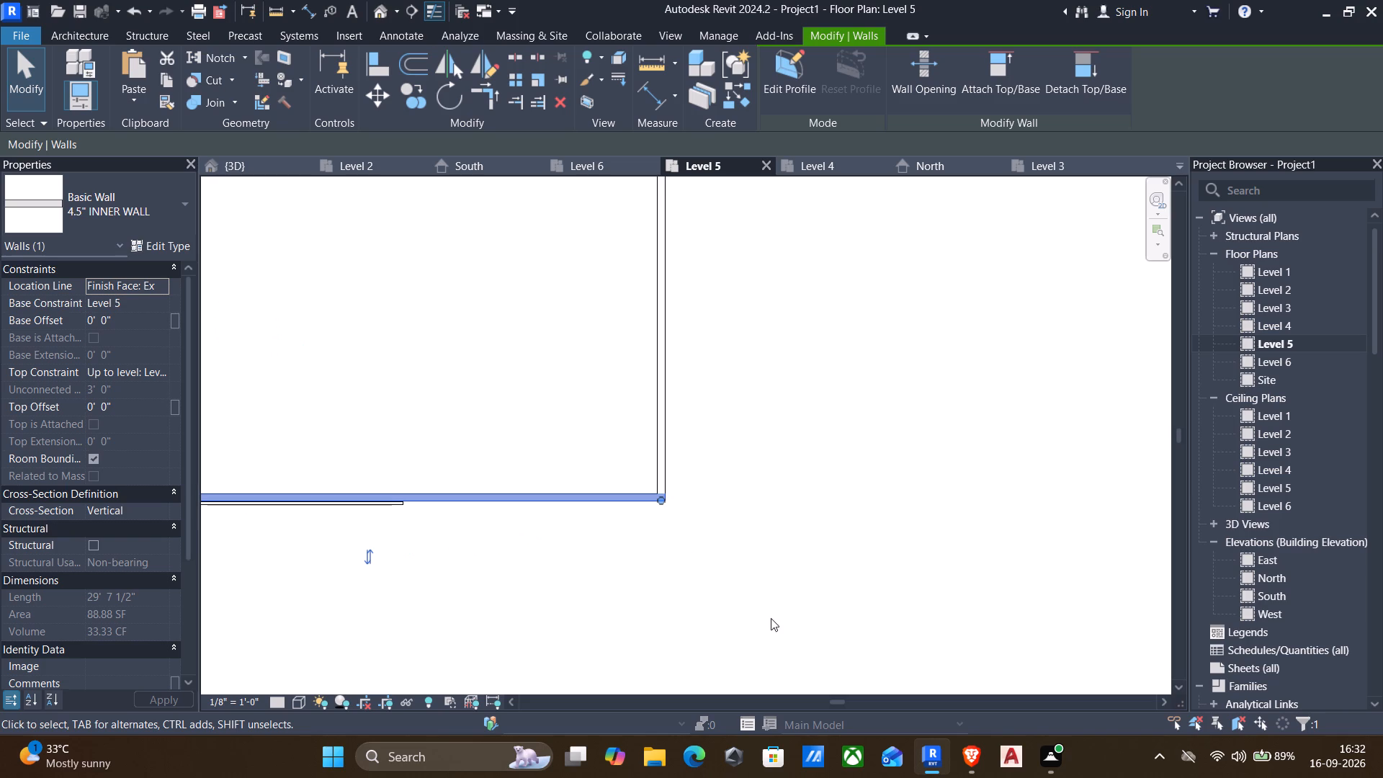
{"action": "left_click_drag", "start_coordinate": [661, 500], "coordinate": [419, 505]}
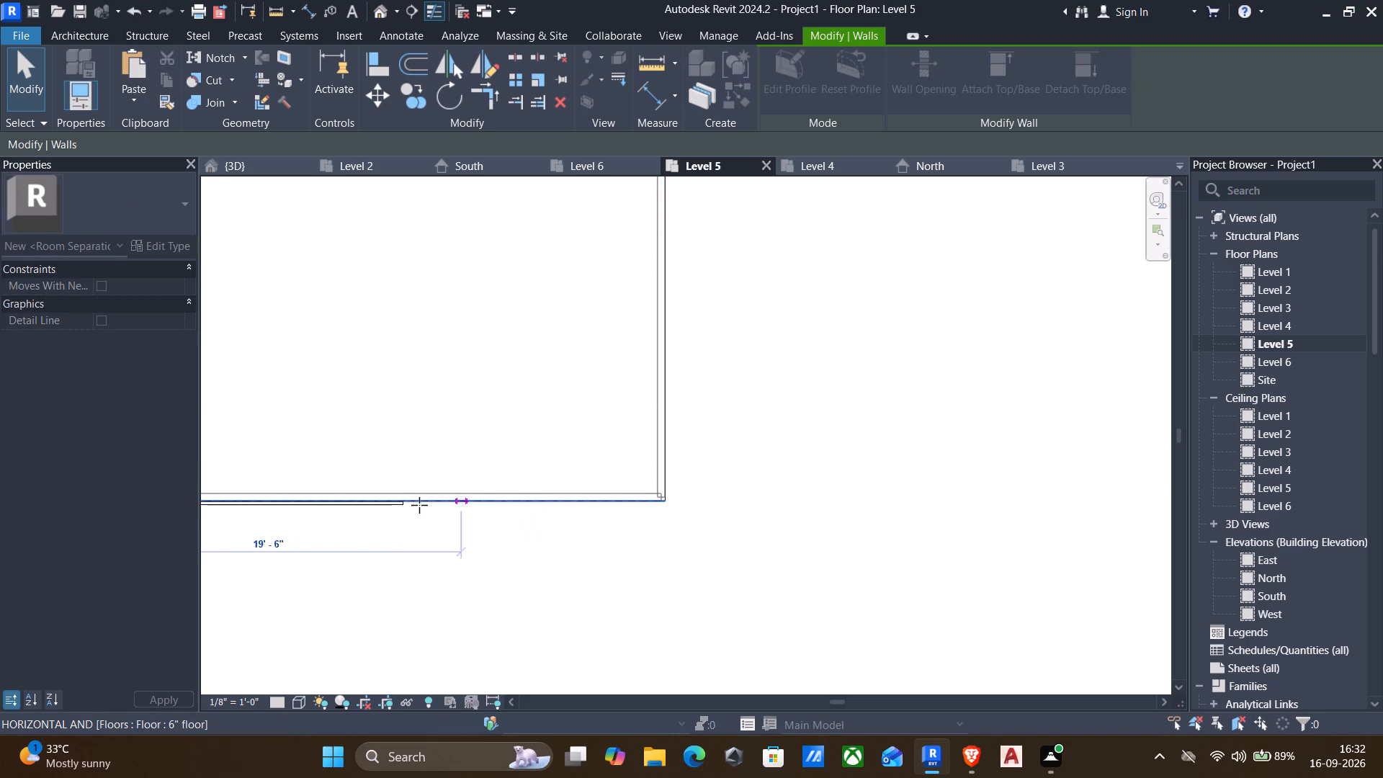
{"action": "left_click_drag", "start_coordinate": [419, 505], "coordinate": [393, 497]}
{"action": "scroll", "coordinate": [404, 501], "scroll_direction": "up", "scroll_amount": 8}
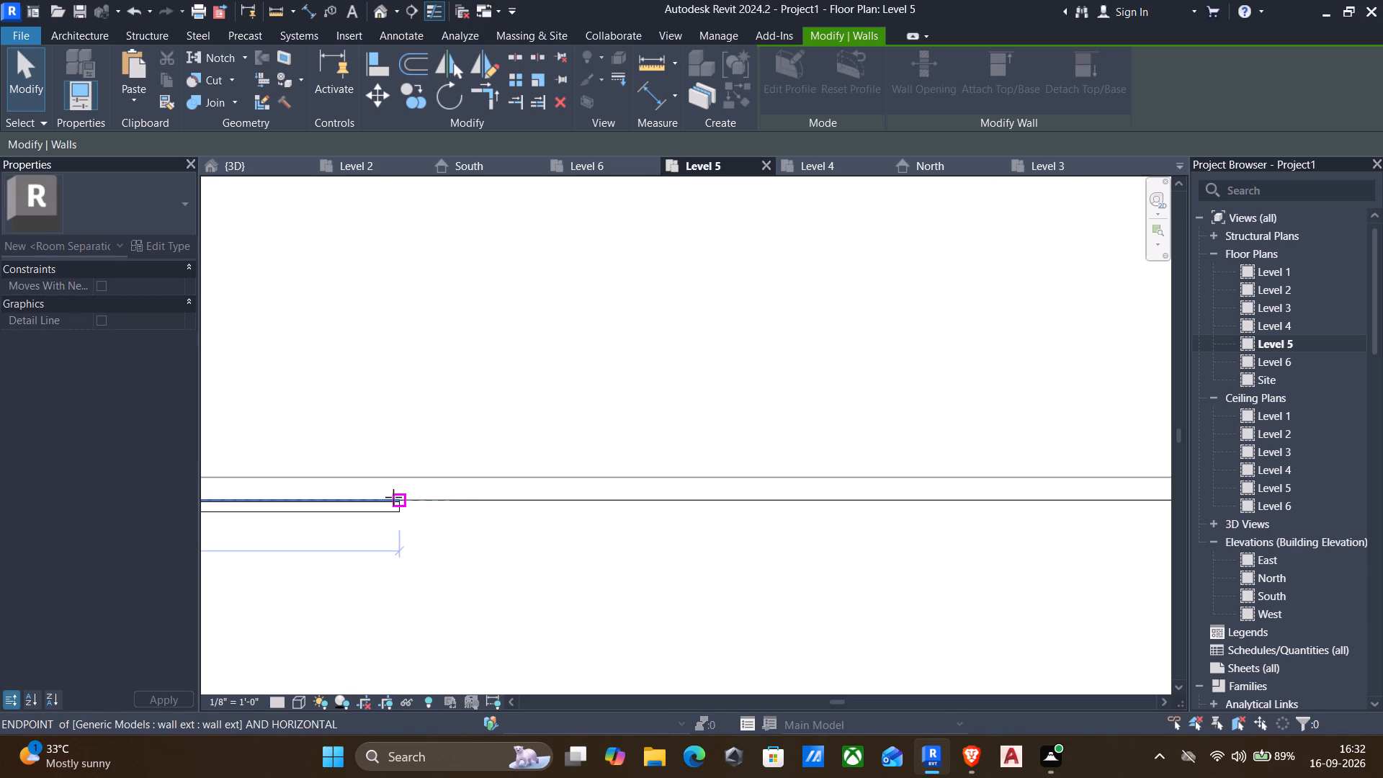
{"action": "left_click_drag", "start_coordinate": [393, 497], "coordinate": [398, 496]}
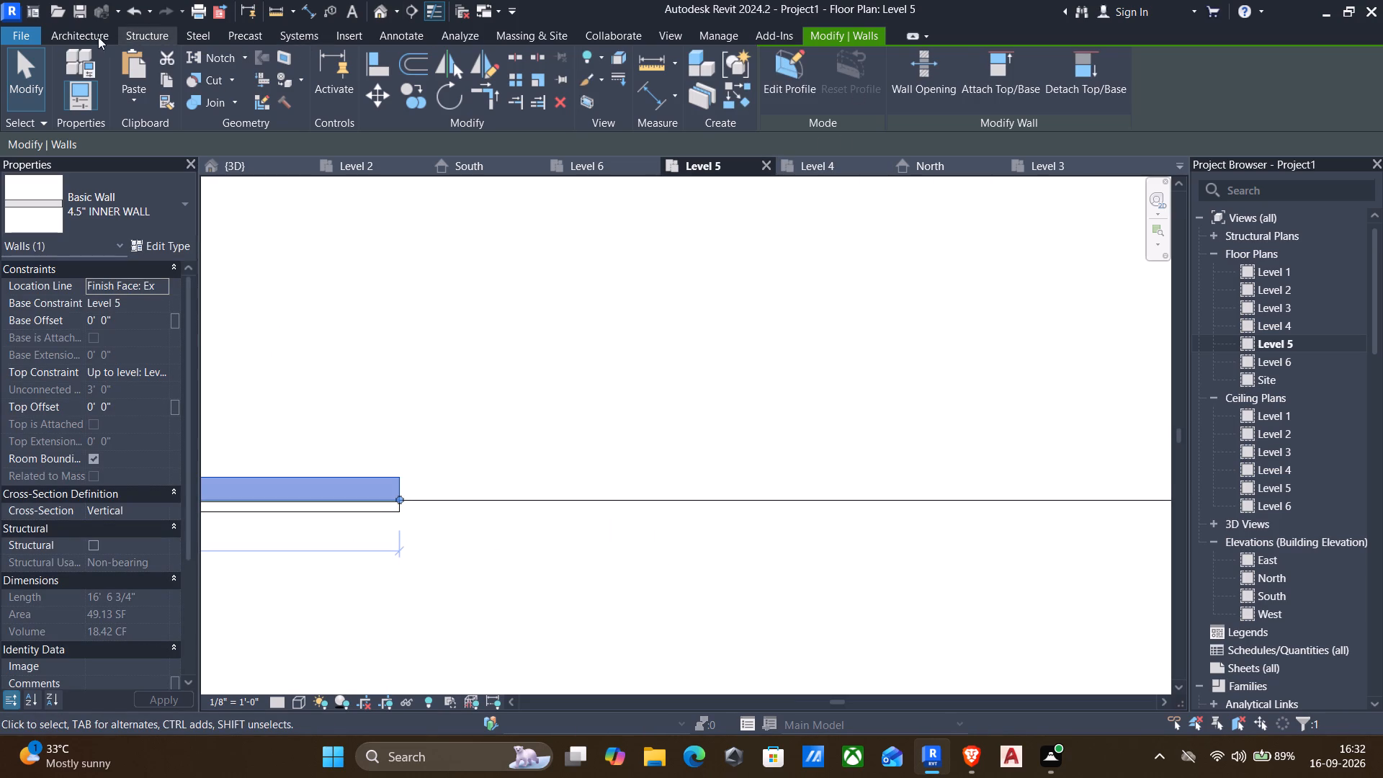
In the 3D view, edit the wall ext model in place and start a solid extrusion on the end face of the 4.5" INNER WALL parapet.
{"action": "left_click", "coordinate": [77, 35]}
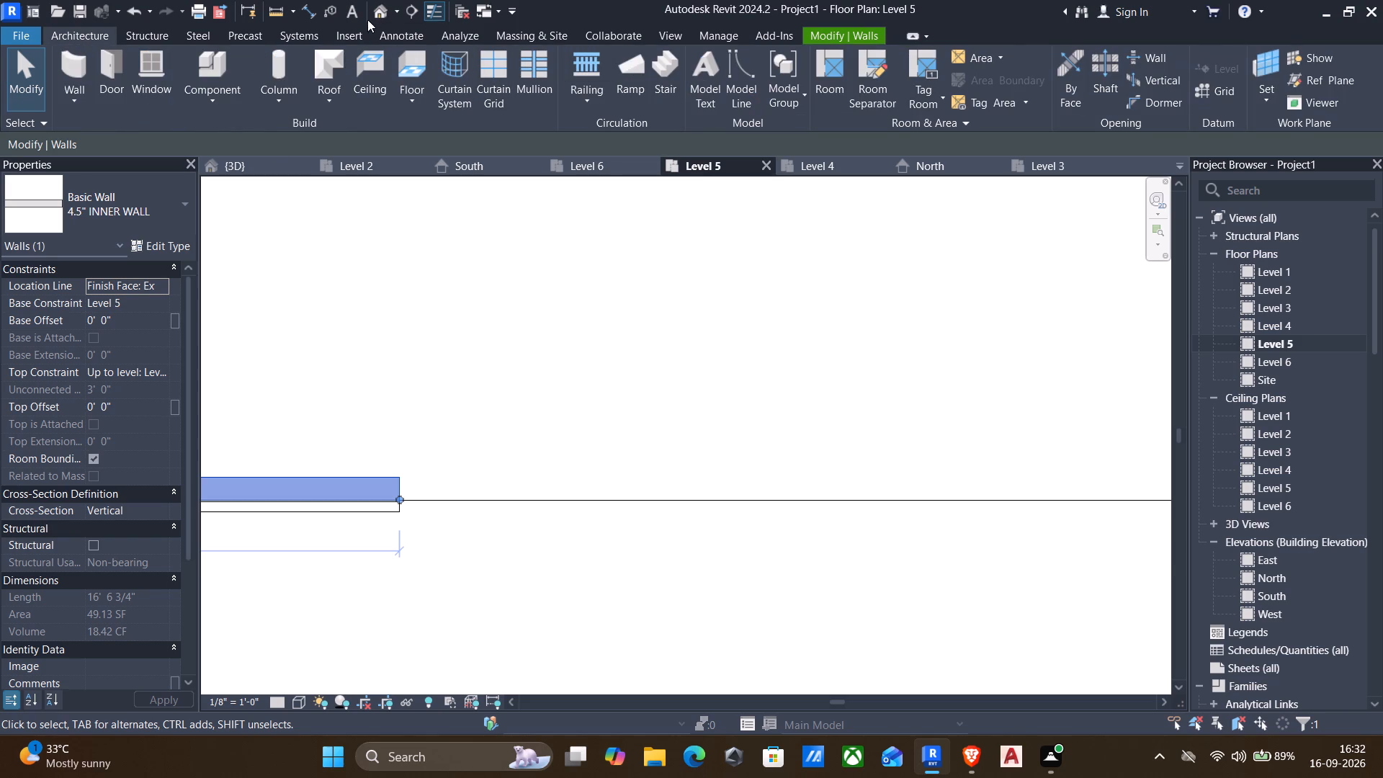
{"action": "left_click", "coordinate": [377, 16]}
{"action": "scroll", "coordinate": [552, 286], "scroll_direction": "down", "scroll_amount": 2}
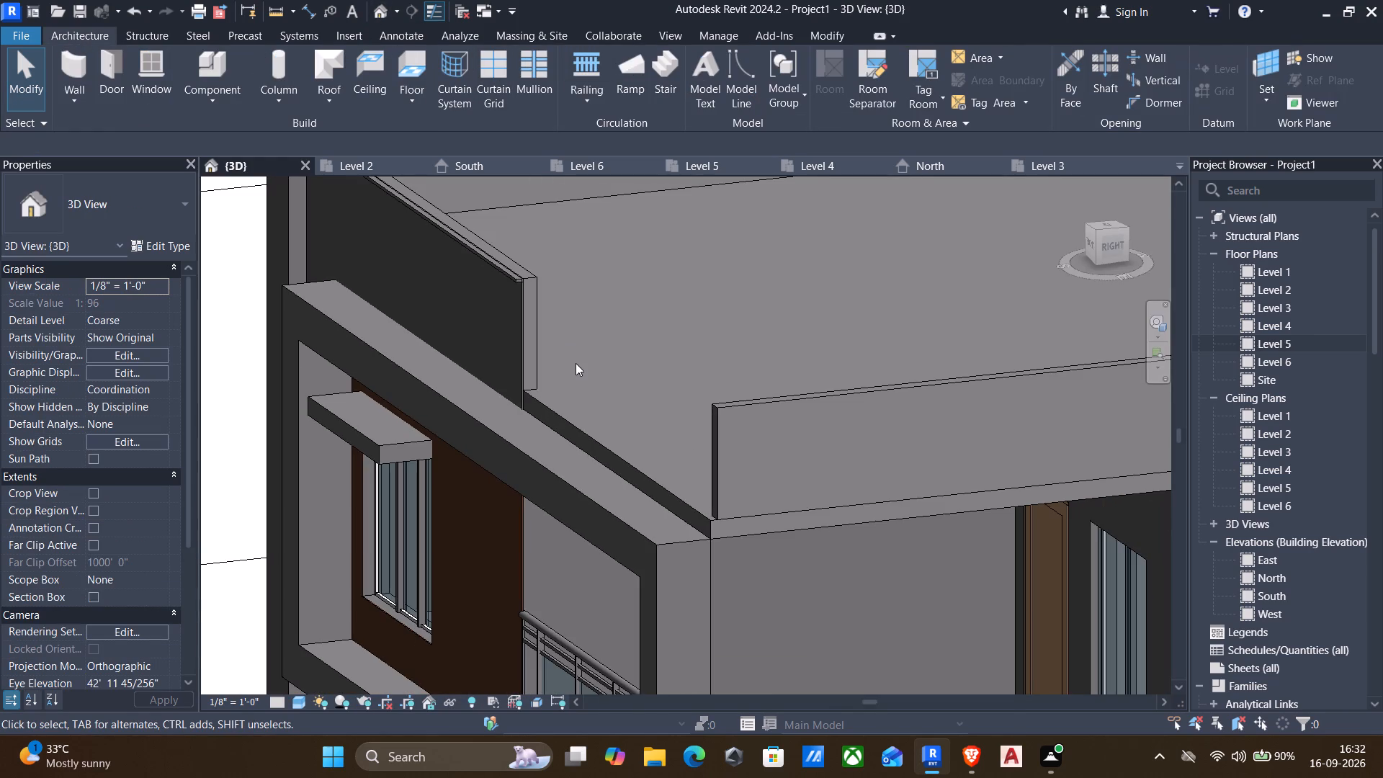
{"action": "scroll", "coordinate": [513, 403], "scroll_direction": "up", "scroll_amount": 3}
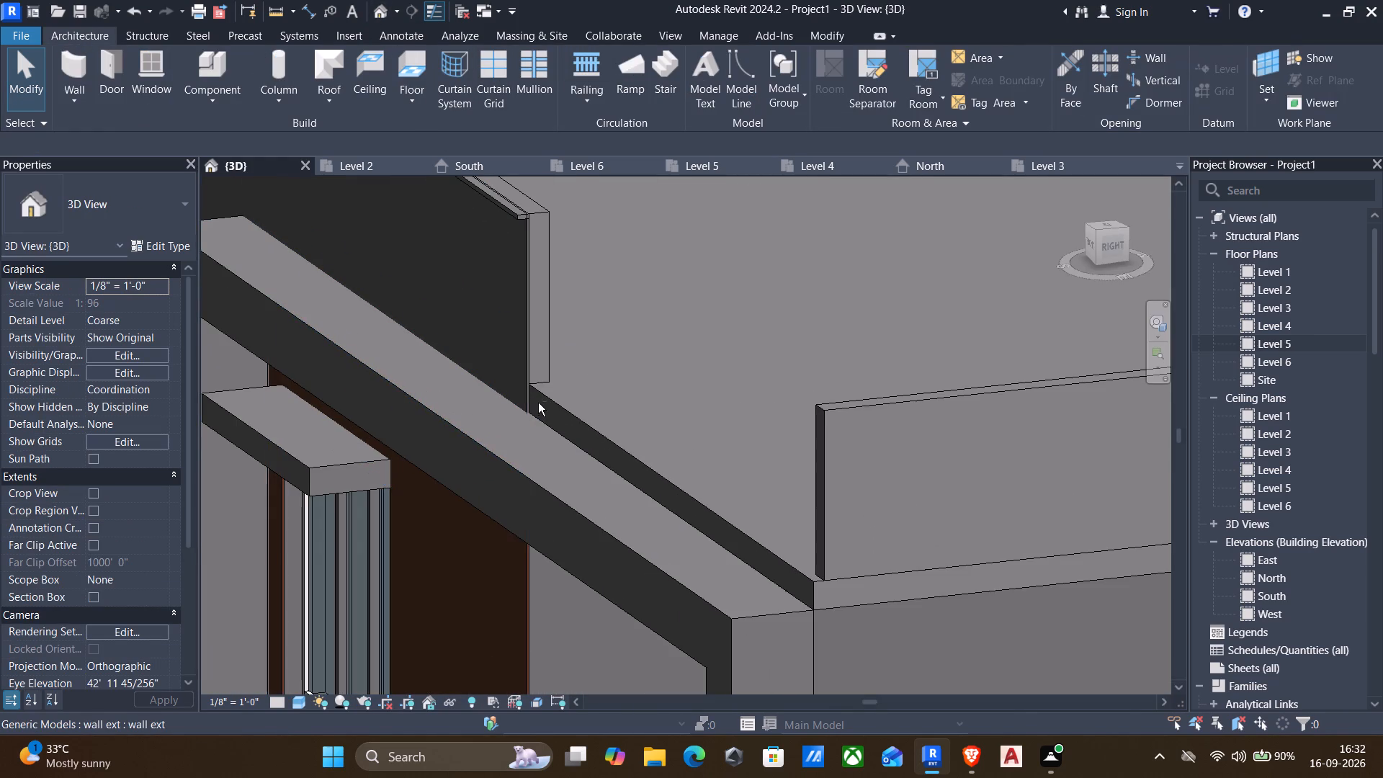
{"action": "middle_click_drag", "start_coordinate": [539, 405], "coordinate": [570, 409], "text": "shift"}
{"action": "scroll", "coordinate": [569, 405], "scroll_direction": "down", "scroll_amount": 3}
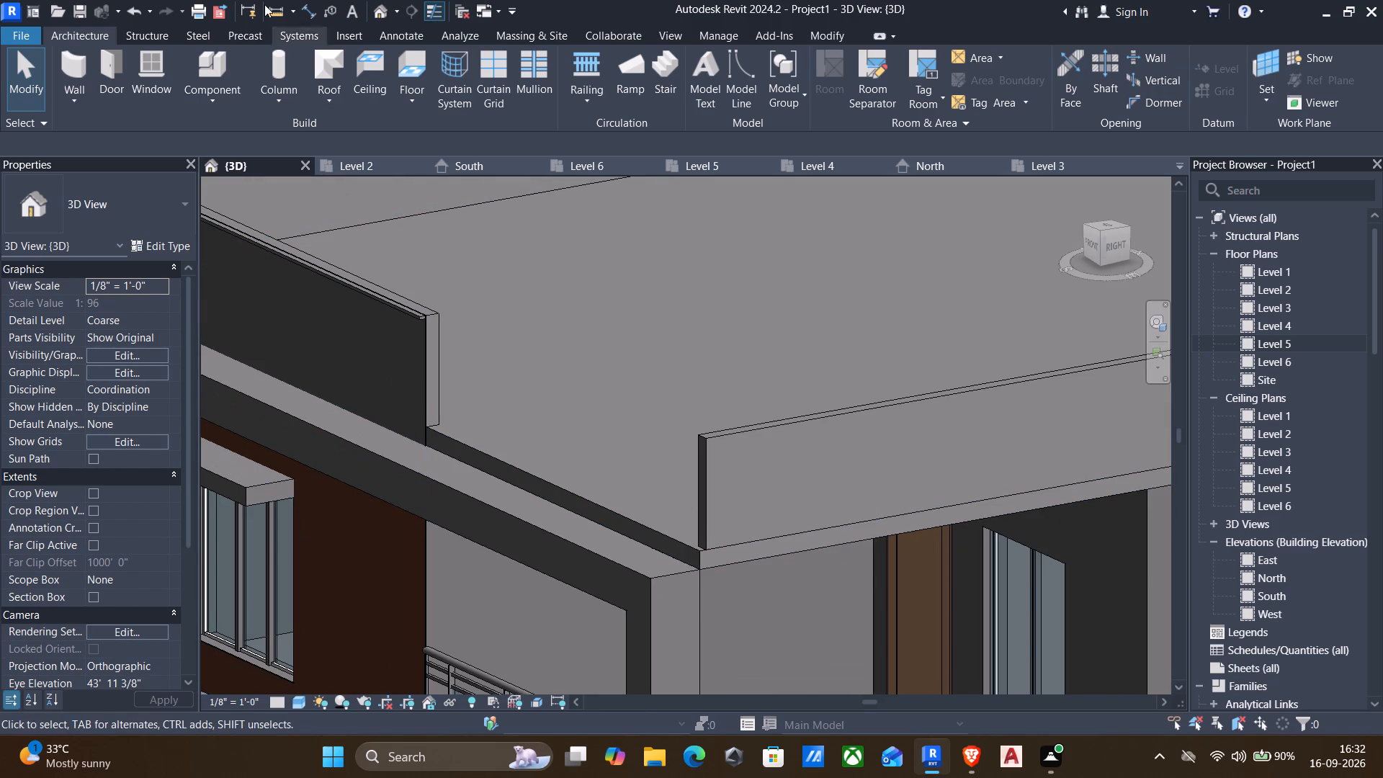
{"action": "left_click", "coordinate": [413, 318]}
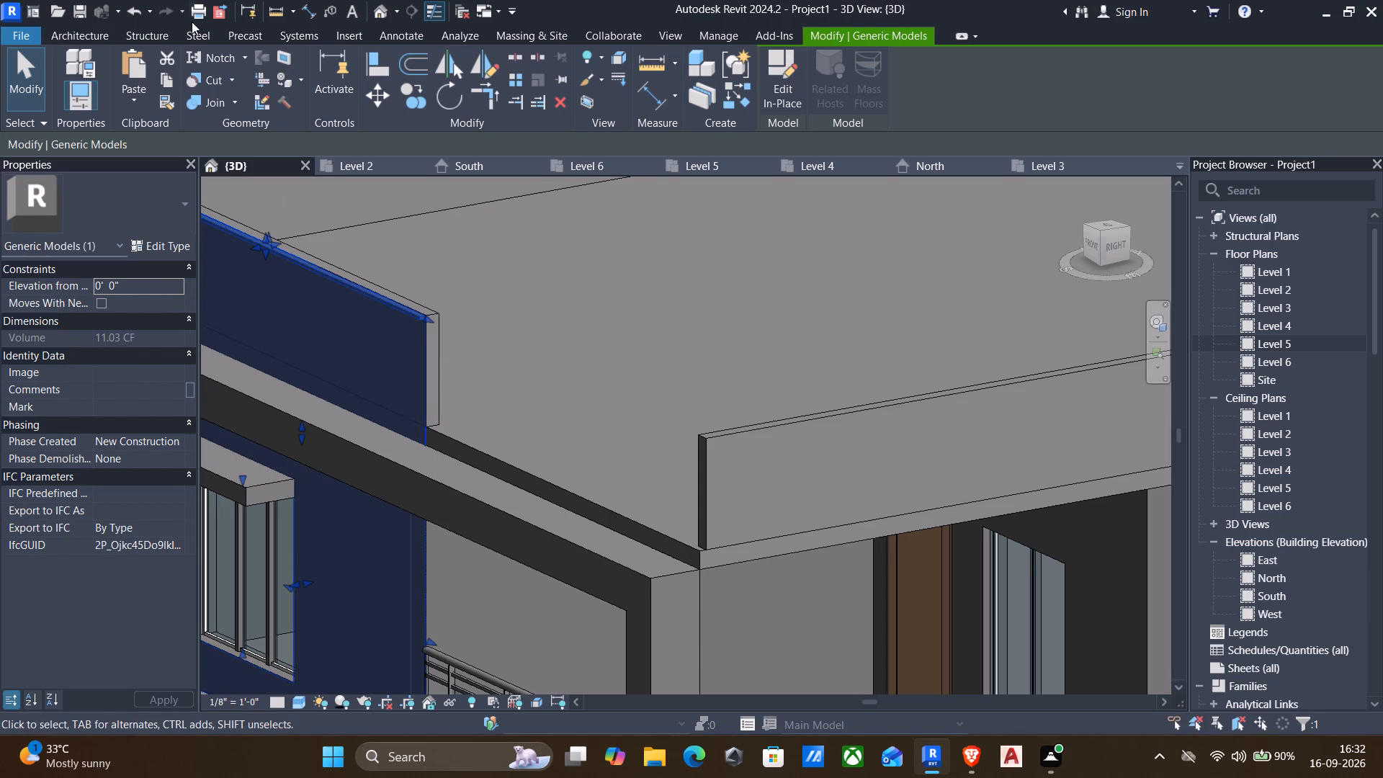
{"action": "left_click", "coordinate": [774, 85]}
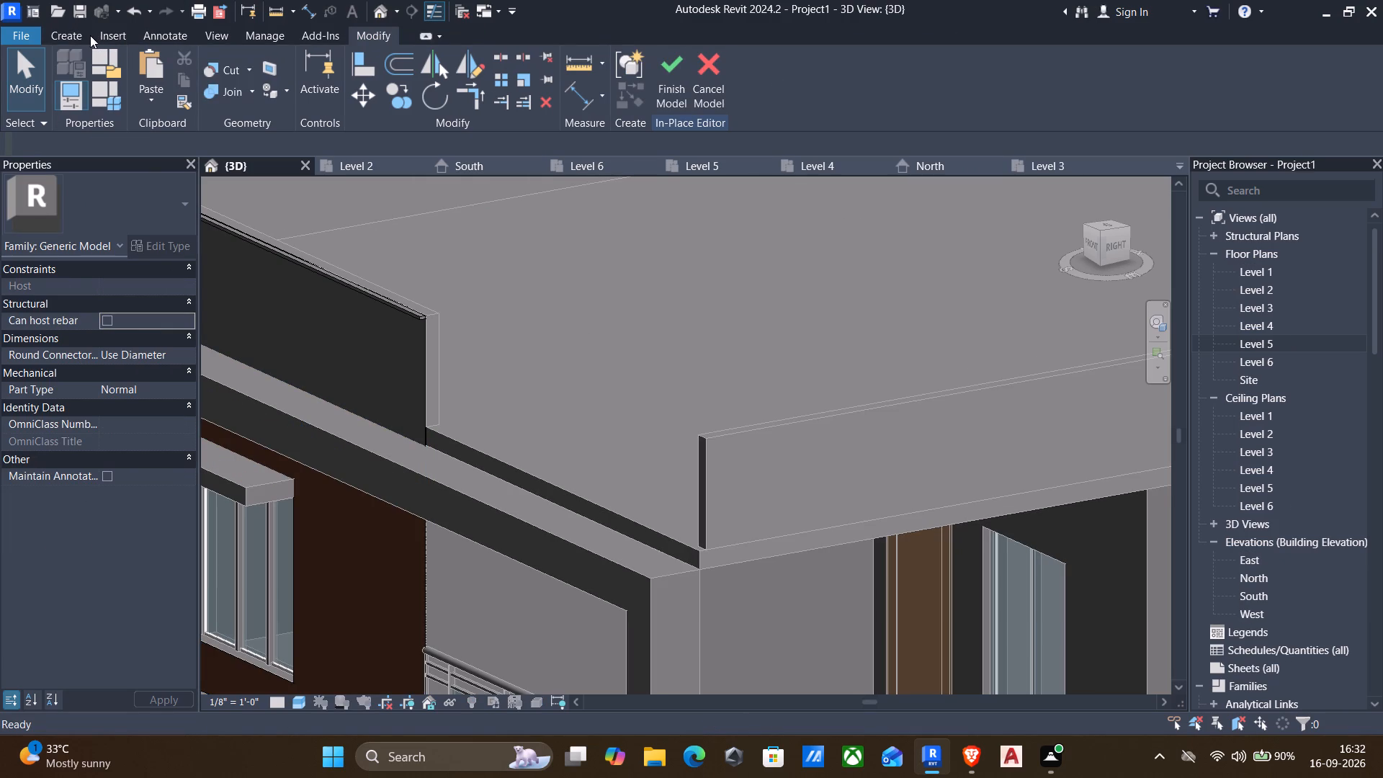
{"action": "left_click", "coordinate": [77, 35]}
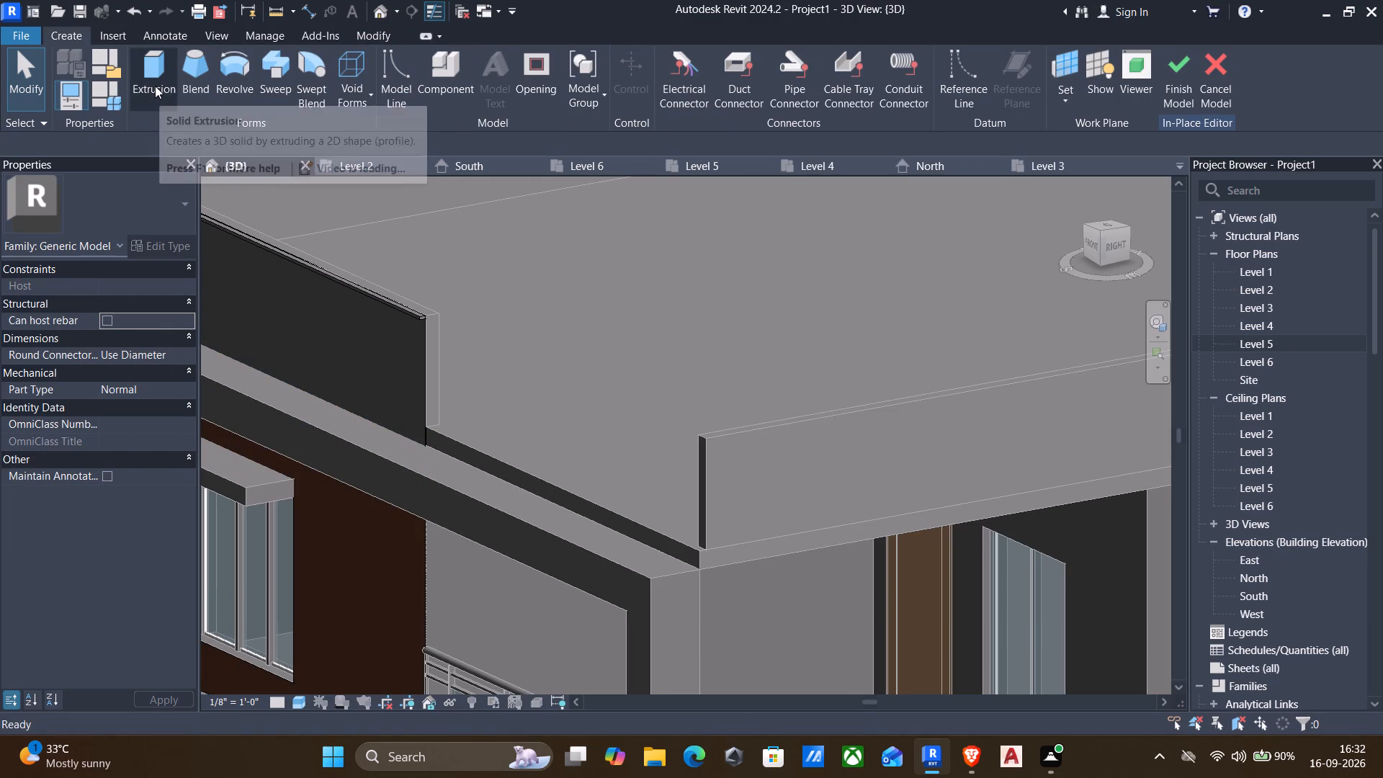
{"action": "left_click", "coordinate": [151, 70]}
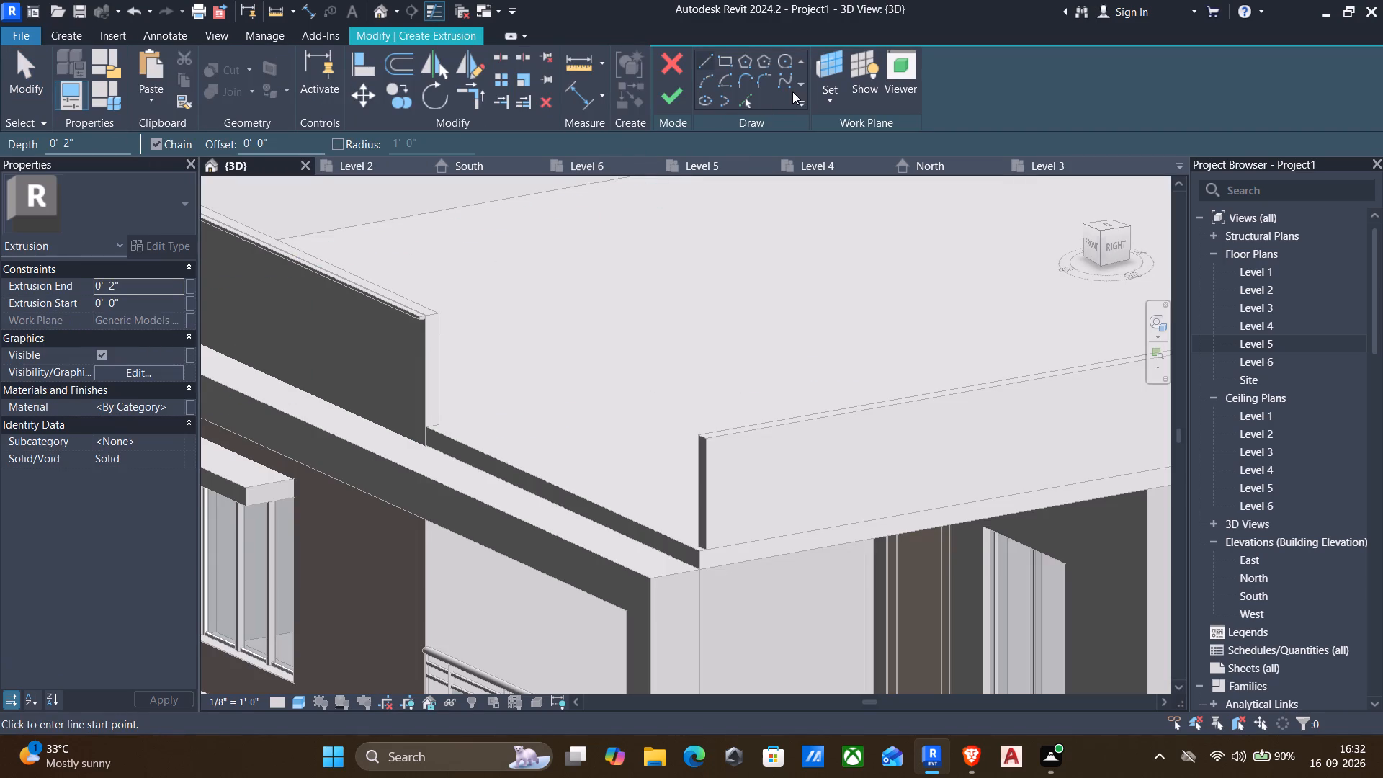
{"action": "left_click", "coordinate": [825, 95]}
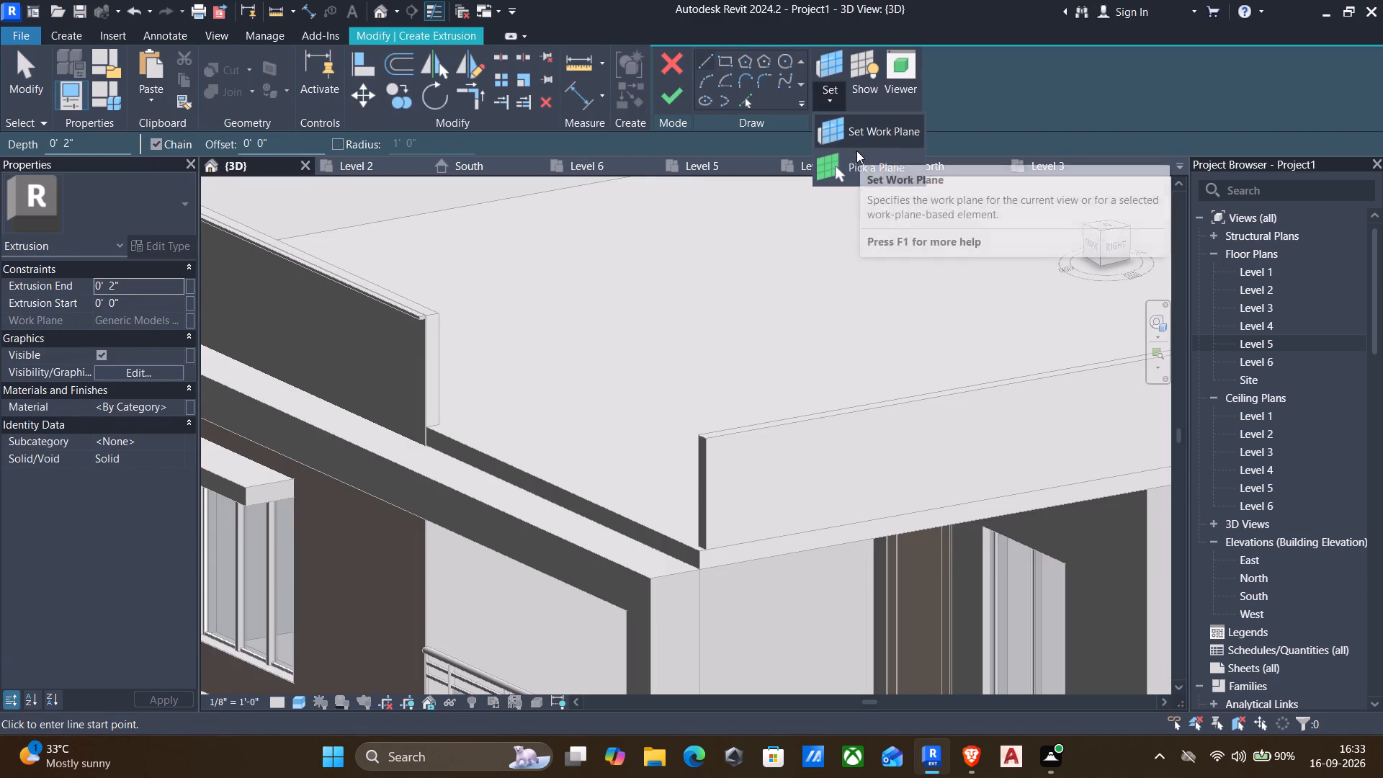
{"action": "left_click", "coordinate": [854, 163]}
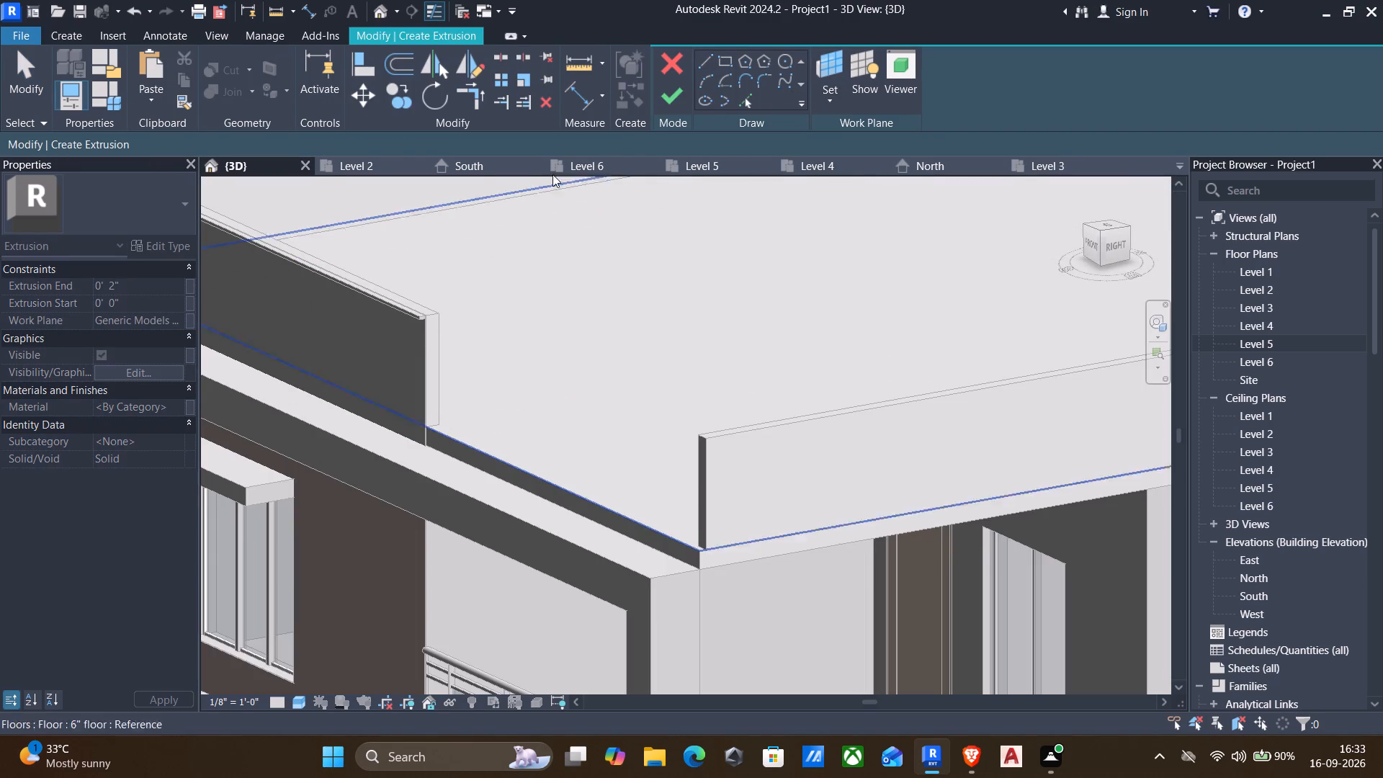
{"action": "scroll", "coordinate": [423, 348], "scroll_direction": "up", "scroll_amount": 4}
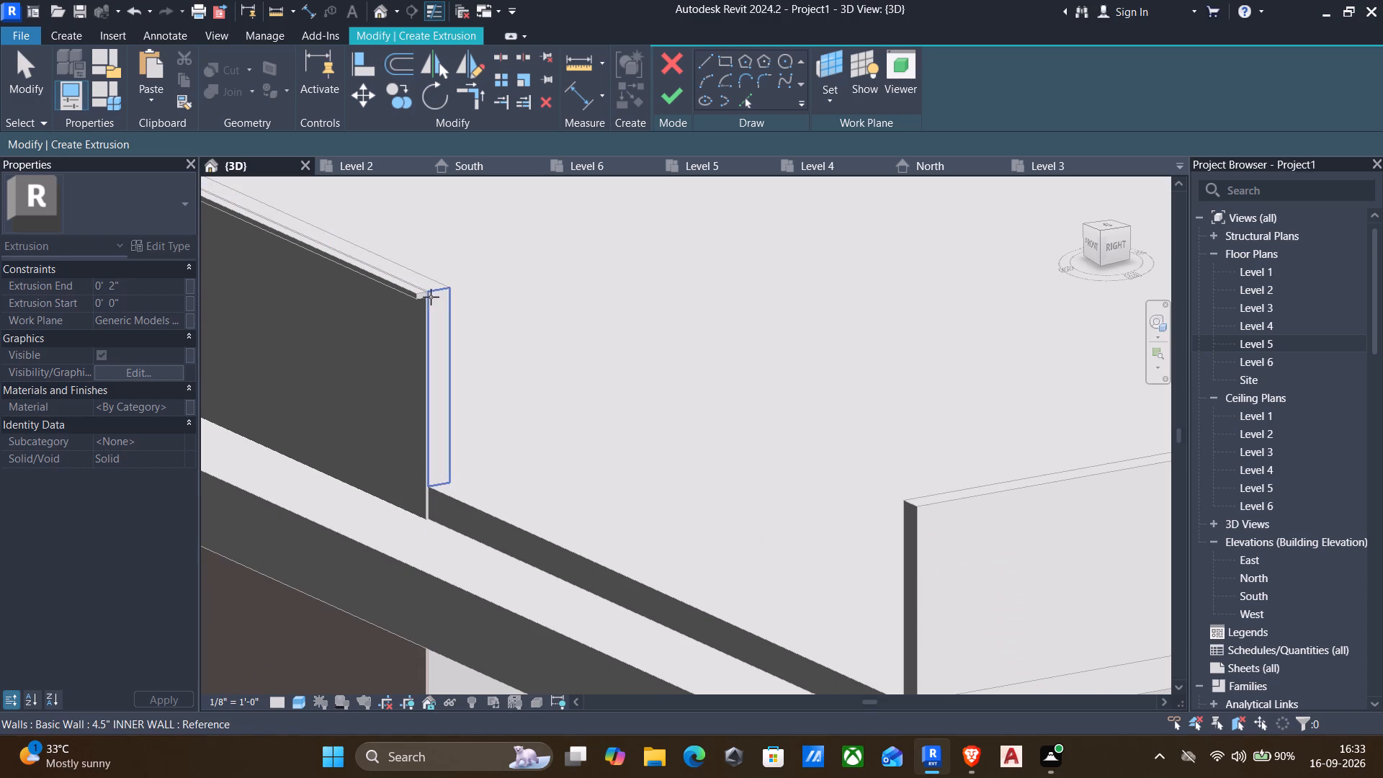
{"action": "left_click", "coordinate": [430, 296]}
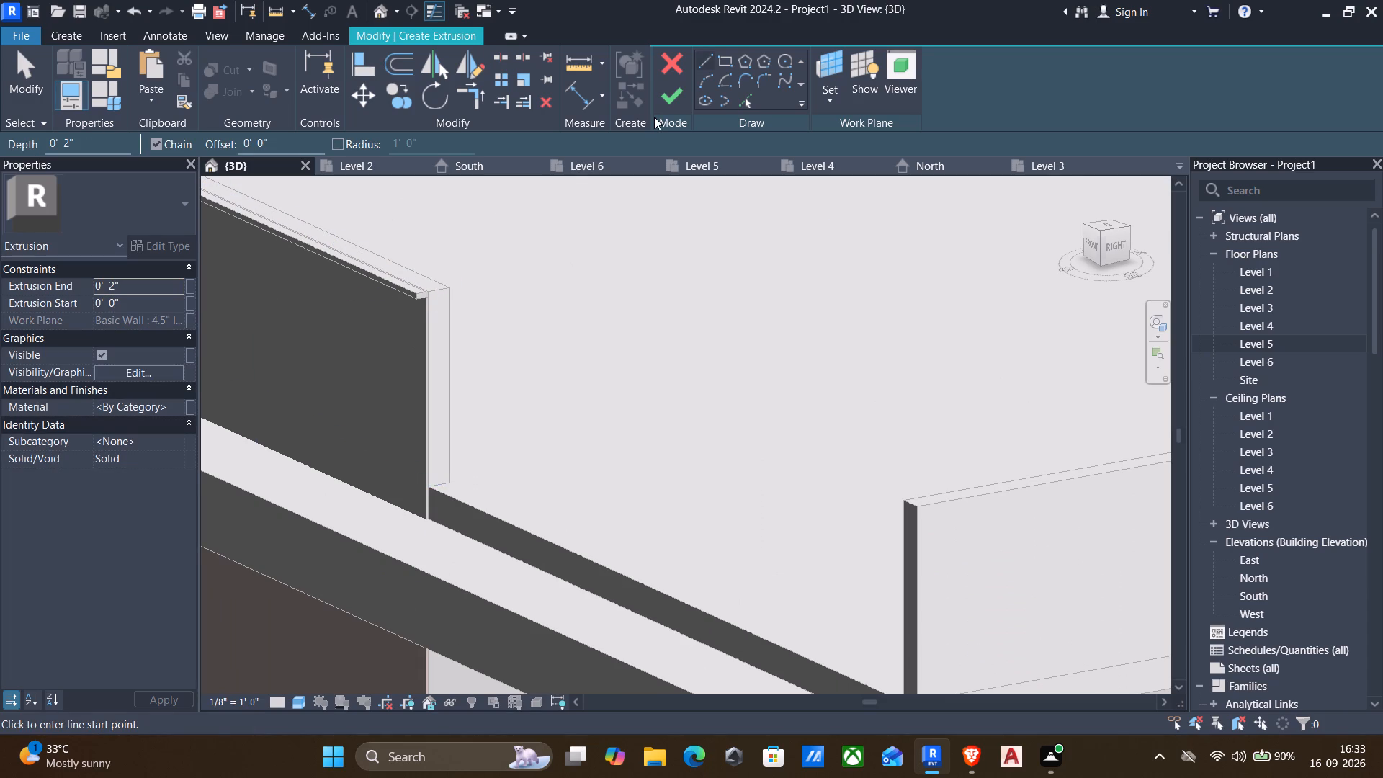
Sketch a 3" square on the parapet's end face, against its front edge and a little below the top.
{"action": "left_click", "coordinate": [720, 58]}
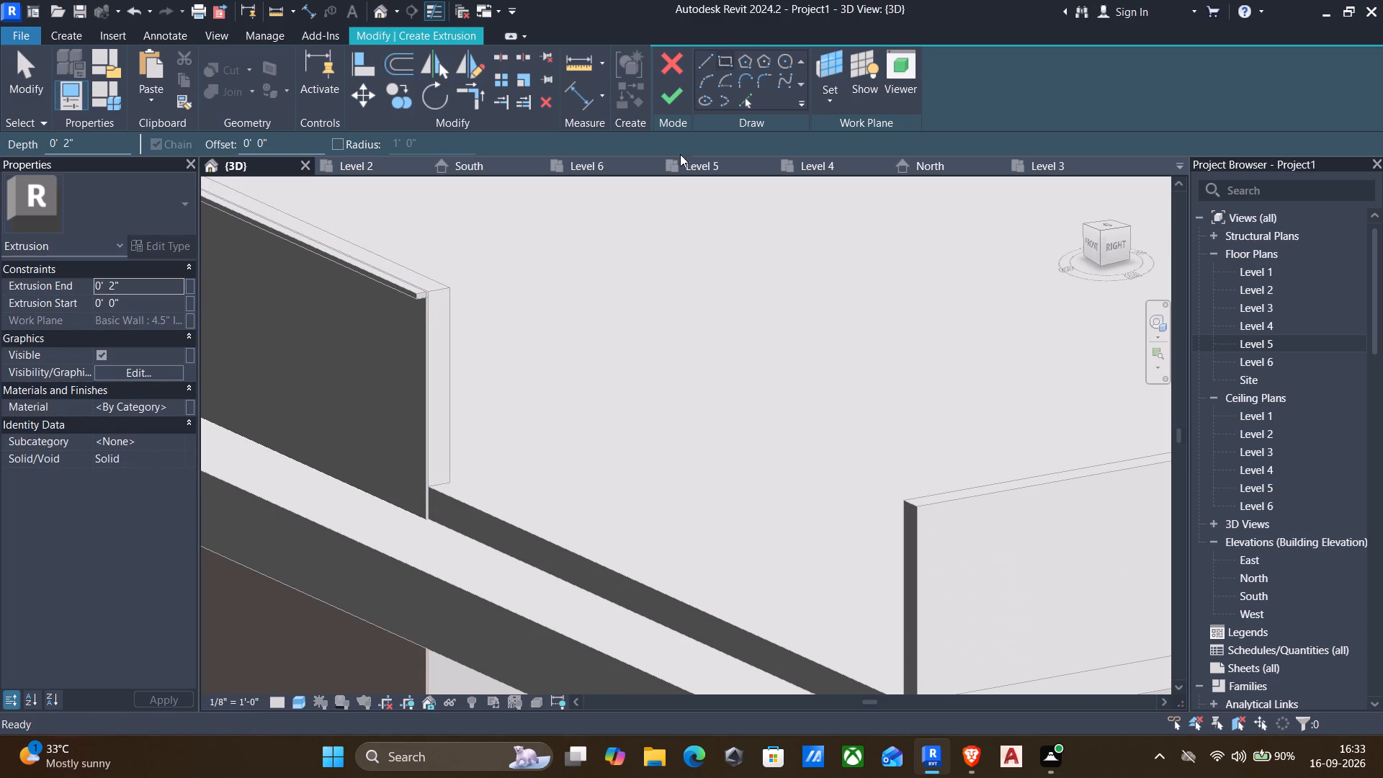
{"action": "scroll", "coordinate": [534, 291], "scroll_direction": "up", "scroll_amount": 1}
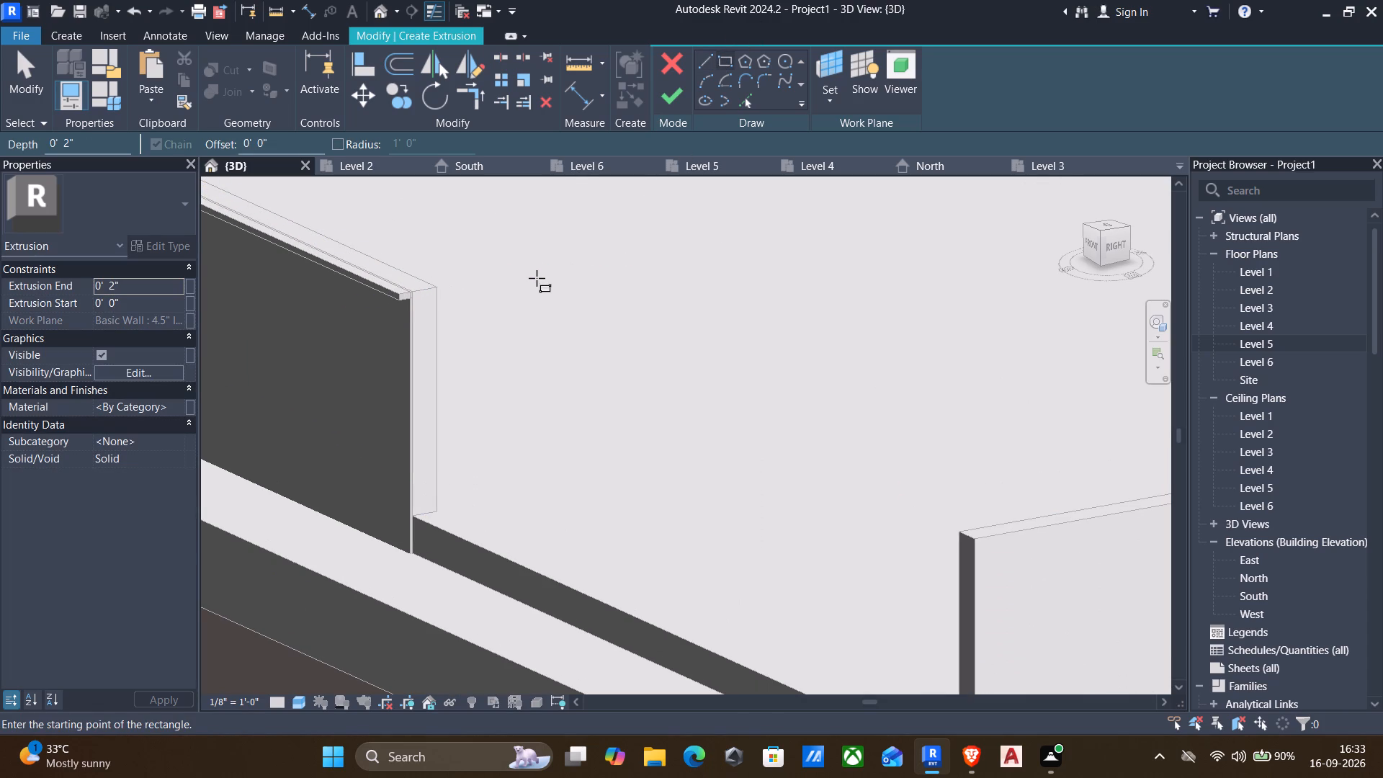
{"action": "middle_click_drag", "start_coordinate": [537, 278], "coordinate": [499, 279], "text": "shift"}
{"action": "scroll", "coordinate": [587, 274], "scroll_direction": "down", "scroll_amount": 1}
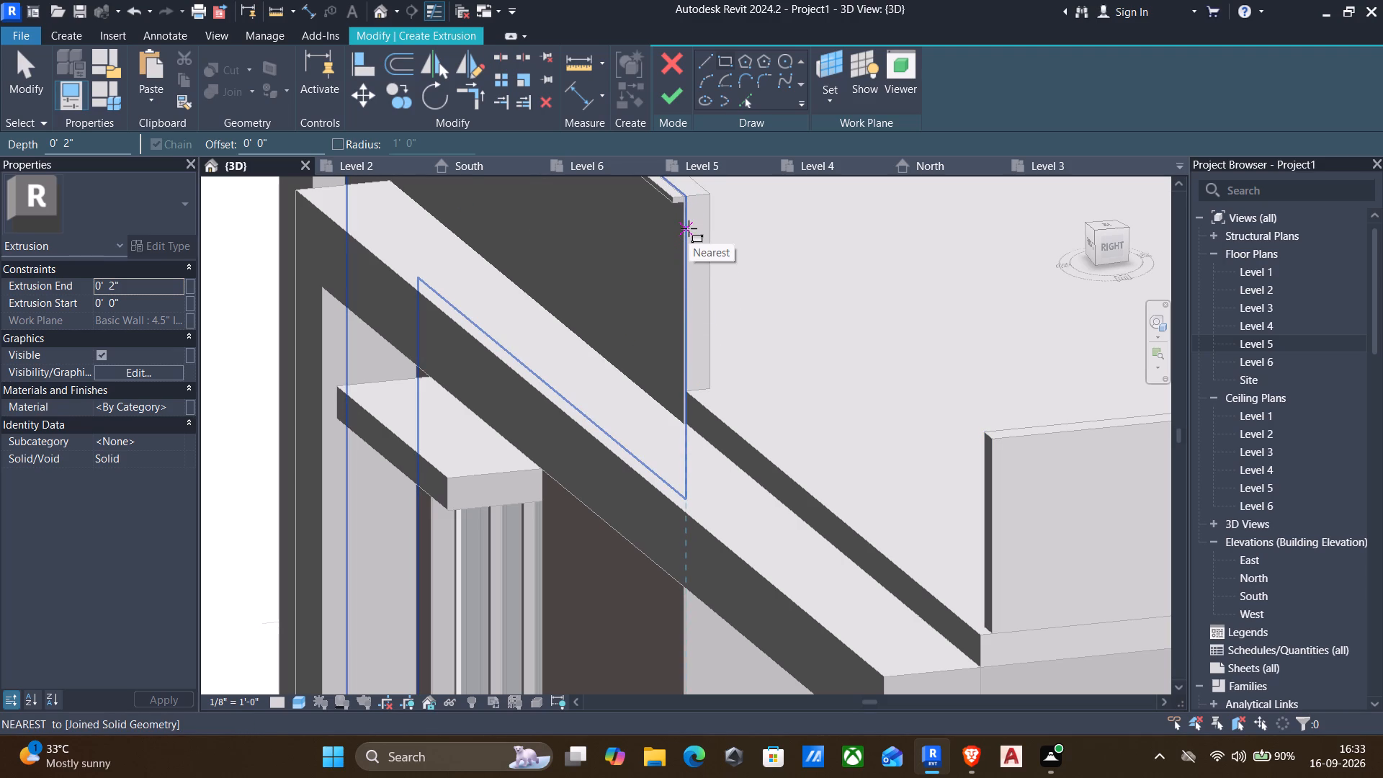
{"action": "scroll", "coordinate": [689, 230], "scroll_direction": "up", "scroll_amount": 3}
{"action": "middle_click_drag", "start_coordinate": [689, 231], "coordinate": [642, 341]}
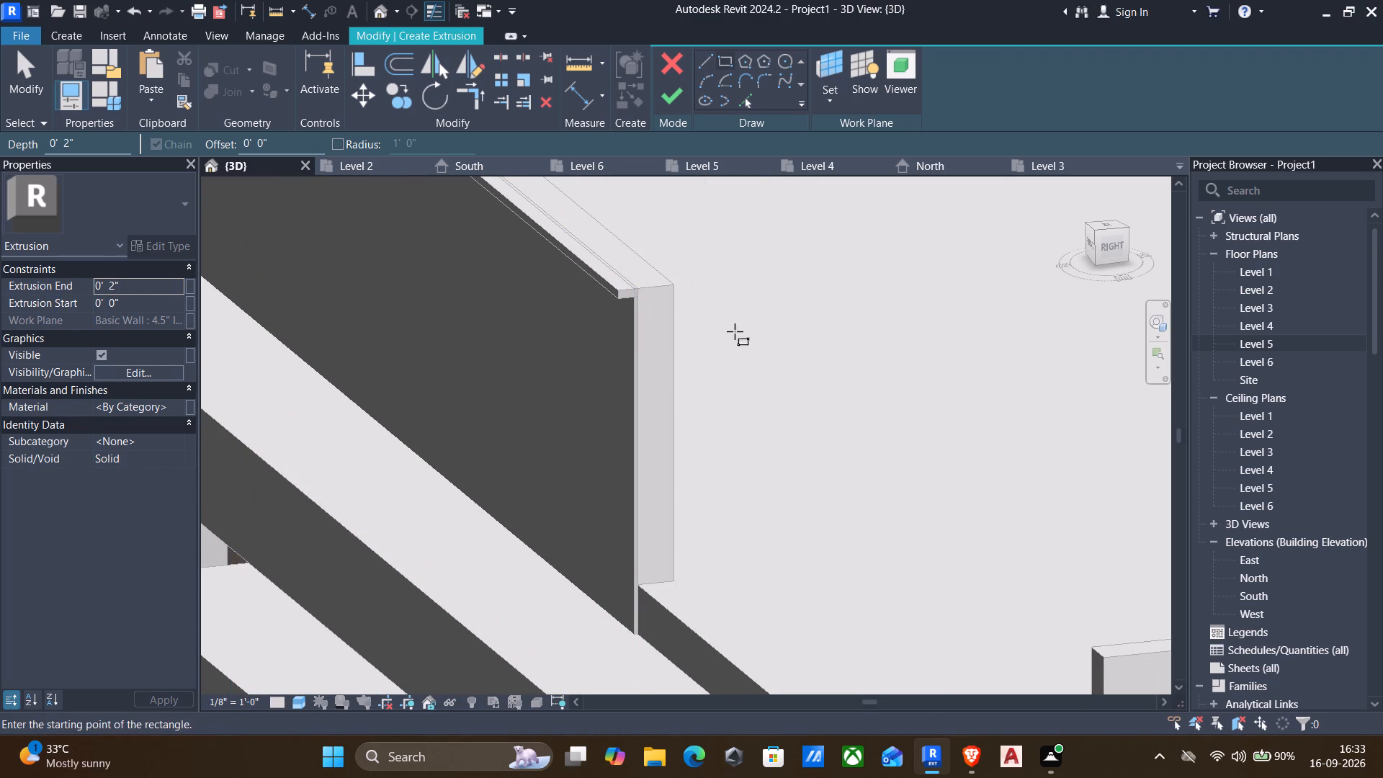
{"action": "left_click", "coordinate": [644, 340]}
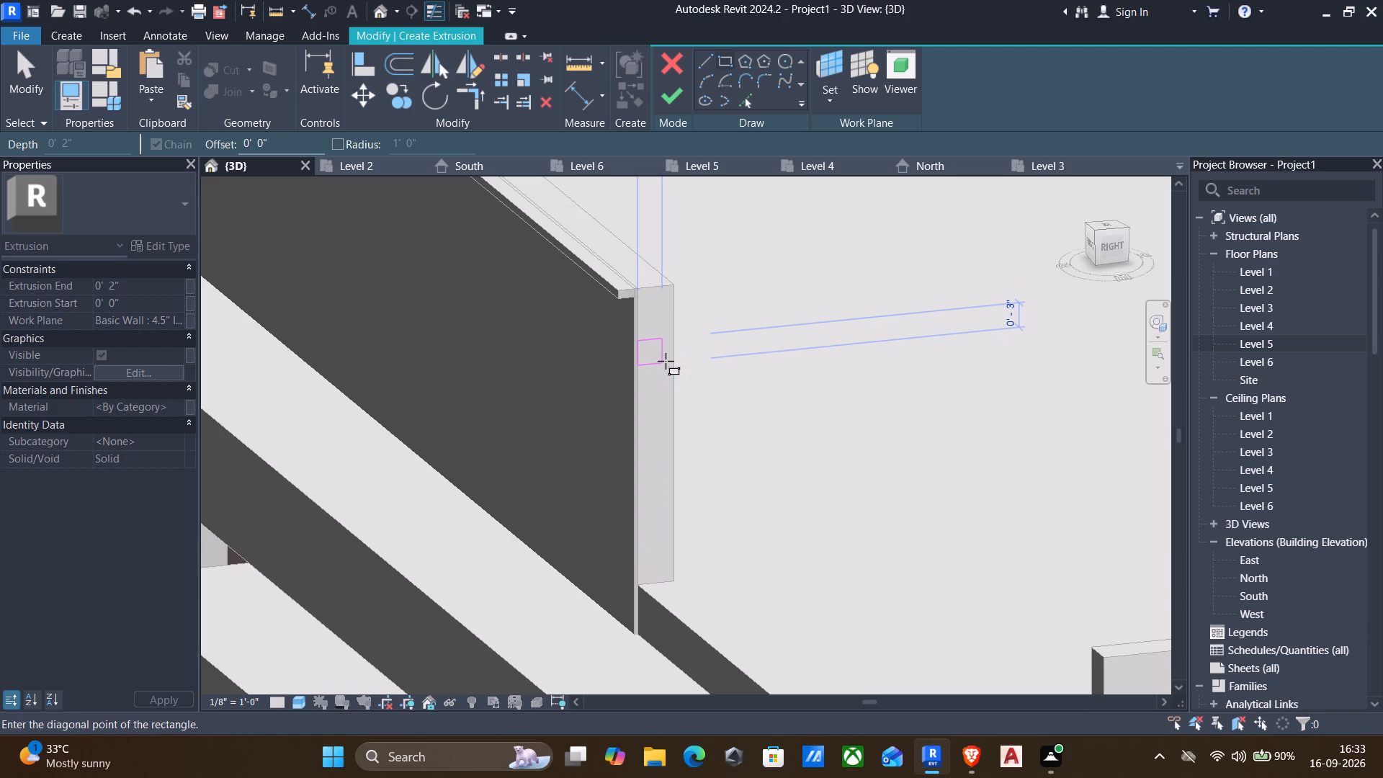
{"action": "left_click", "coordinate": [666, 361]}
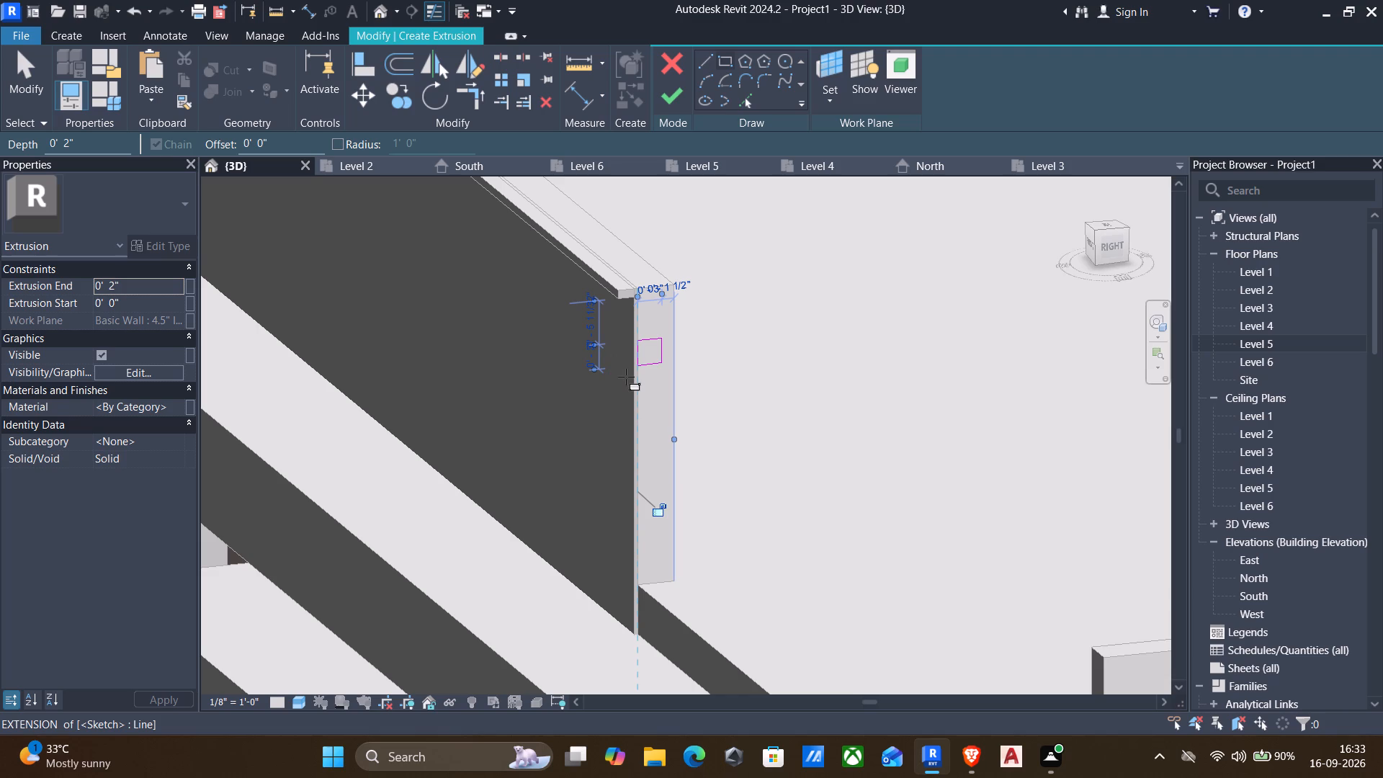
{"action": "key", "text": "Escape"}
{"action": "key", "text": "Escape"}
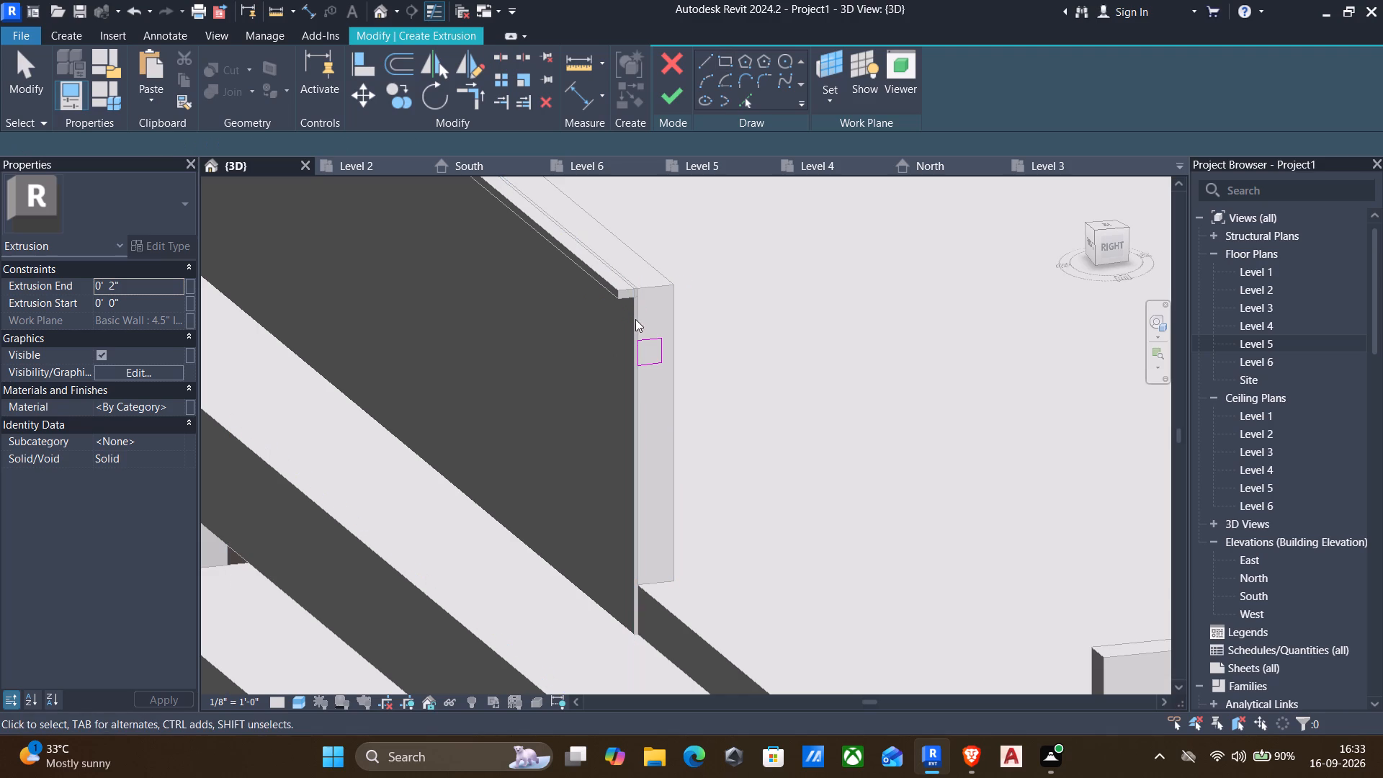
Copy the square profile straight down the end face twice at 6" spacing, using multiple copies.
{"action": "left_click_drag", "start_coordinate": [617, 321], "coordinate": [666, 379]}
{"action": "key", "text": "c"}
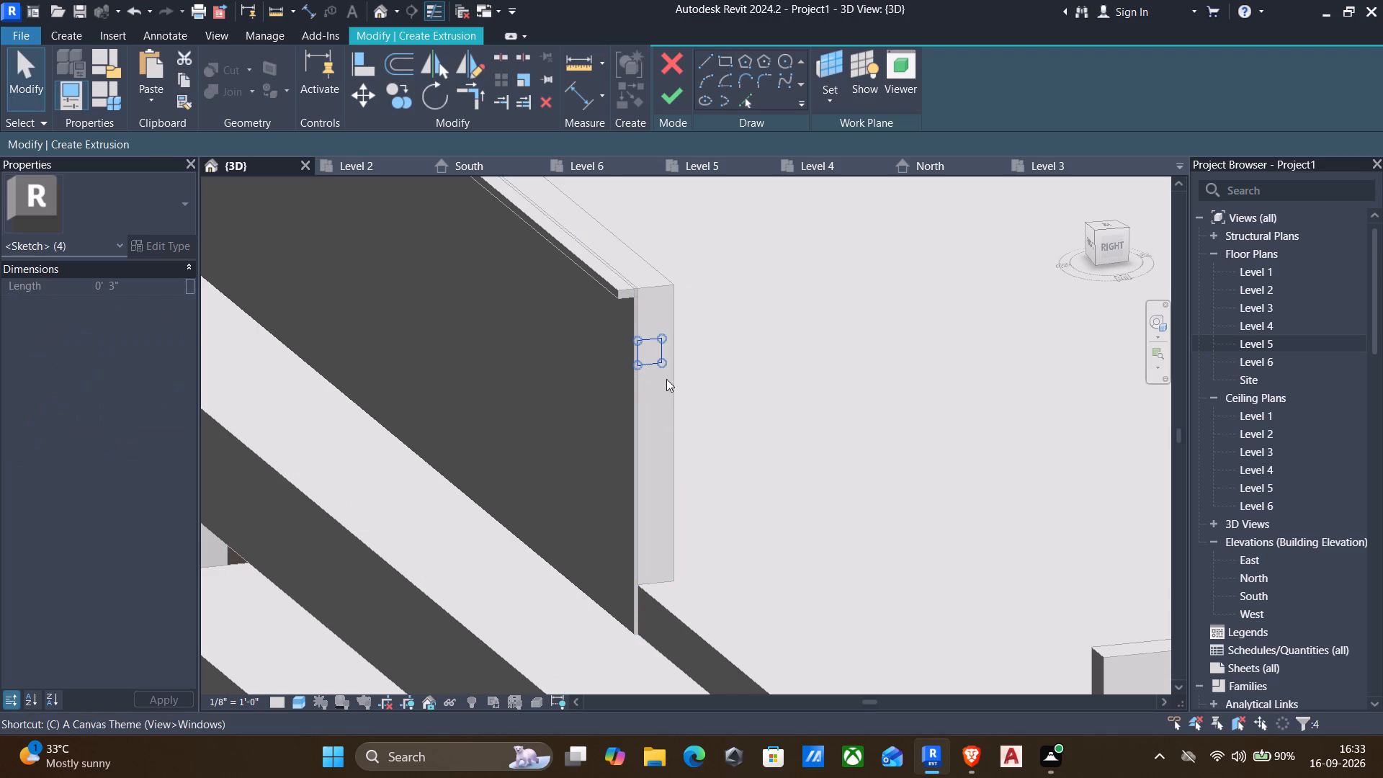
{"action": "key", "text": "o"}
{"action": "scroll", "coordinate": [650, 367], "scroll_direction": "up", "scroll_amount": 4}
{"action": "left_click", "coordinate": [632, 368]}
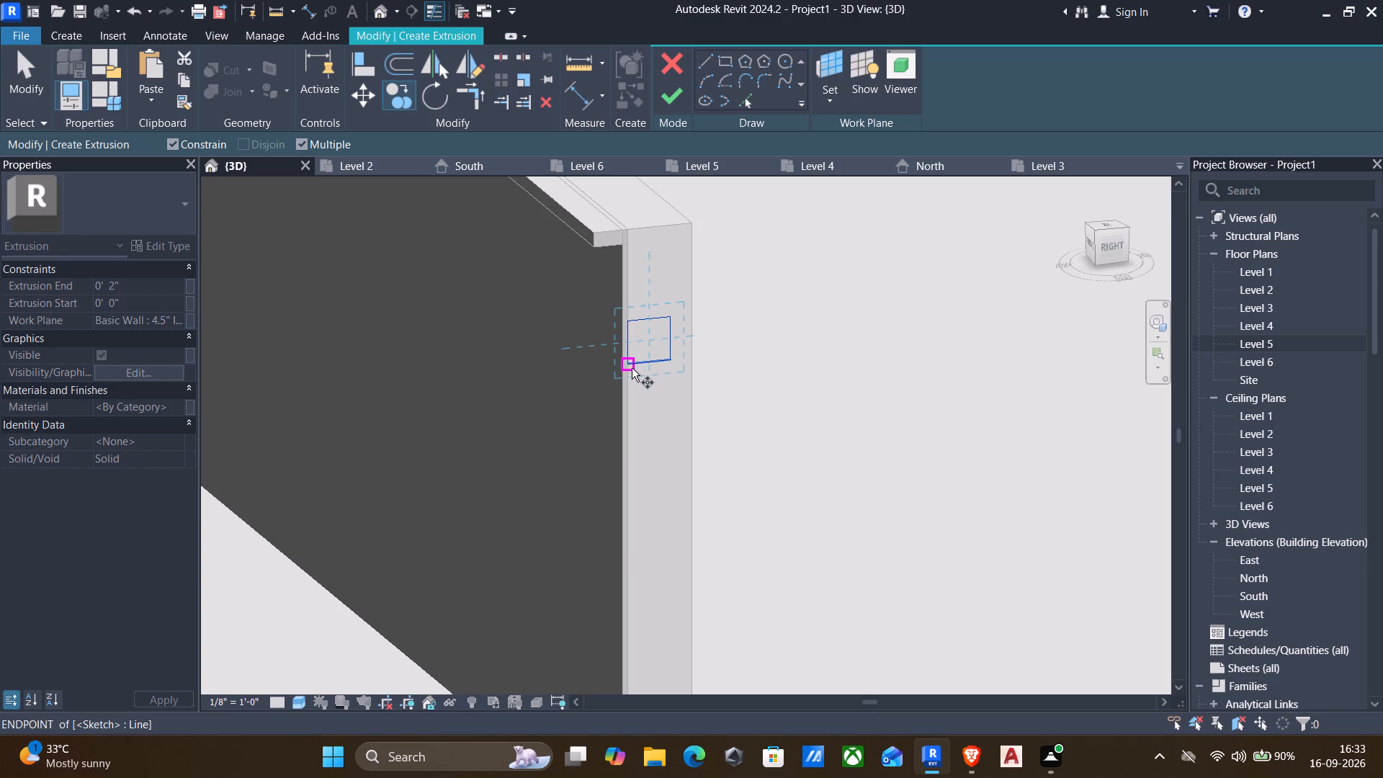
{"action": "left_click", "coordinate": [632, 445]}
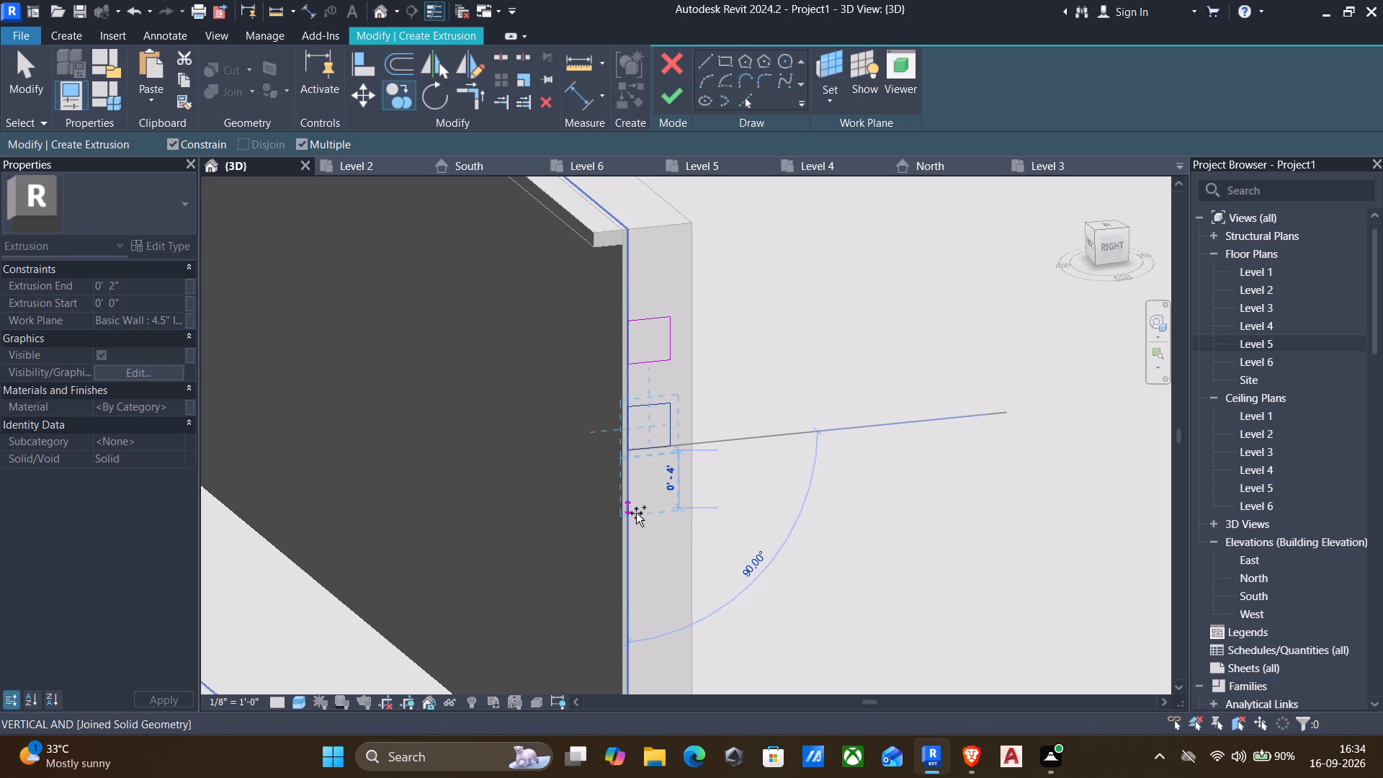
{"action": "key", "text": "6"}
{"action": "key", "text": "shift+quotedbl"}
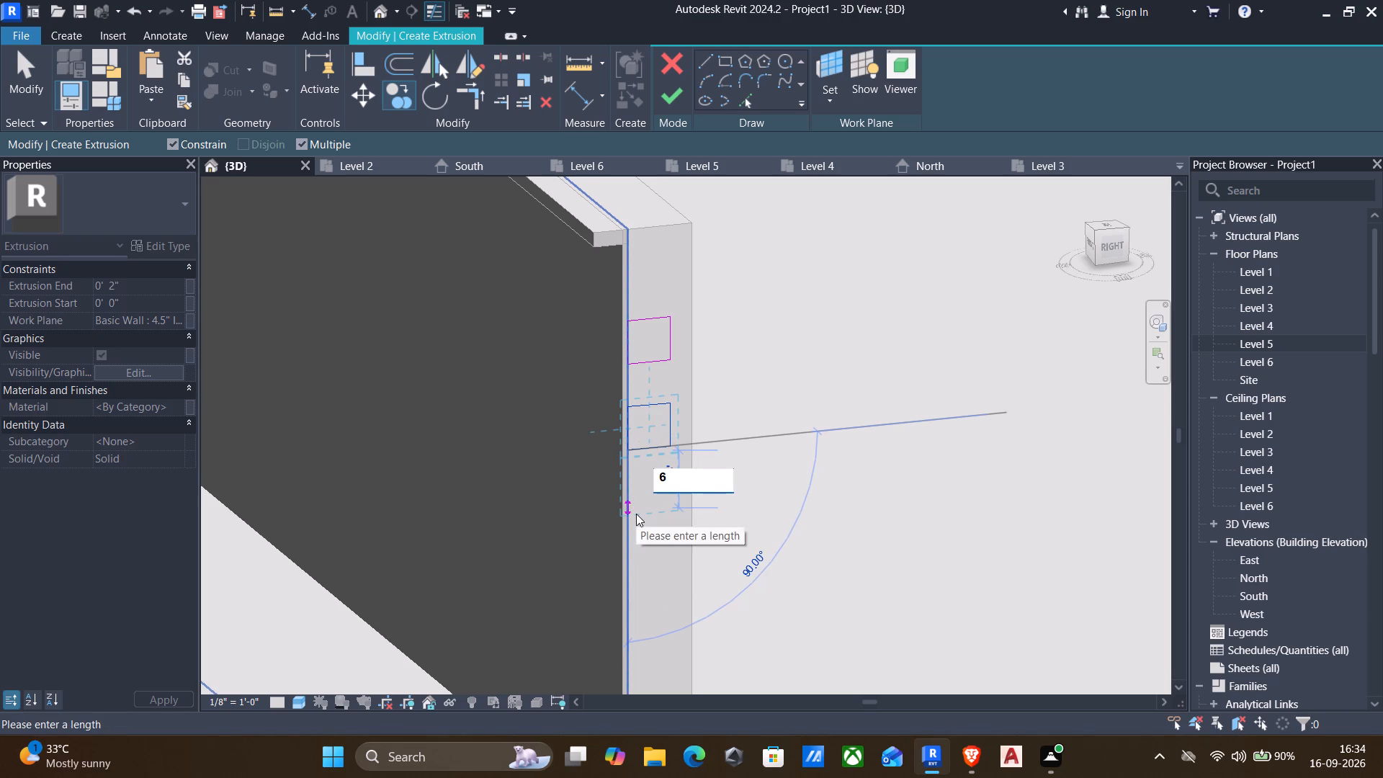
{"action": "key", "text": "Return"}
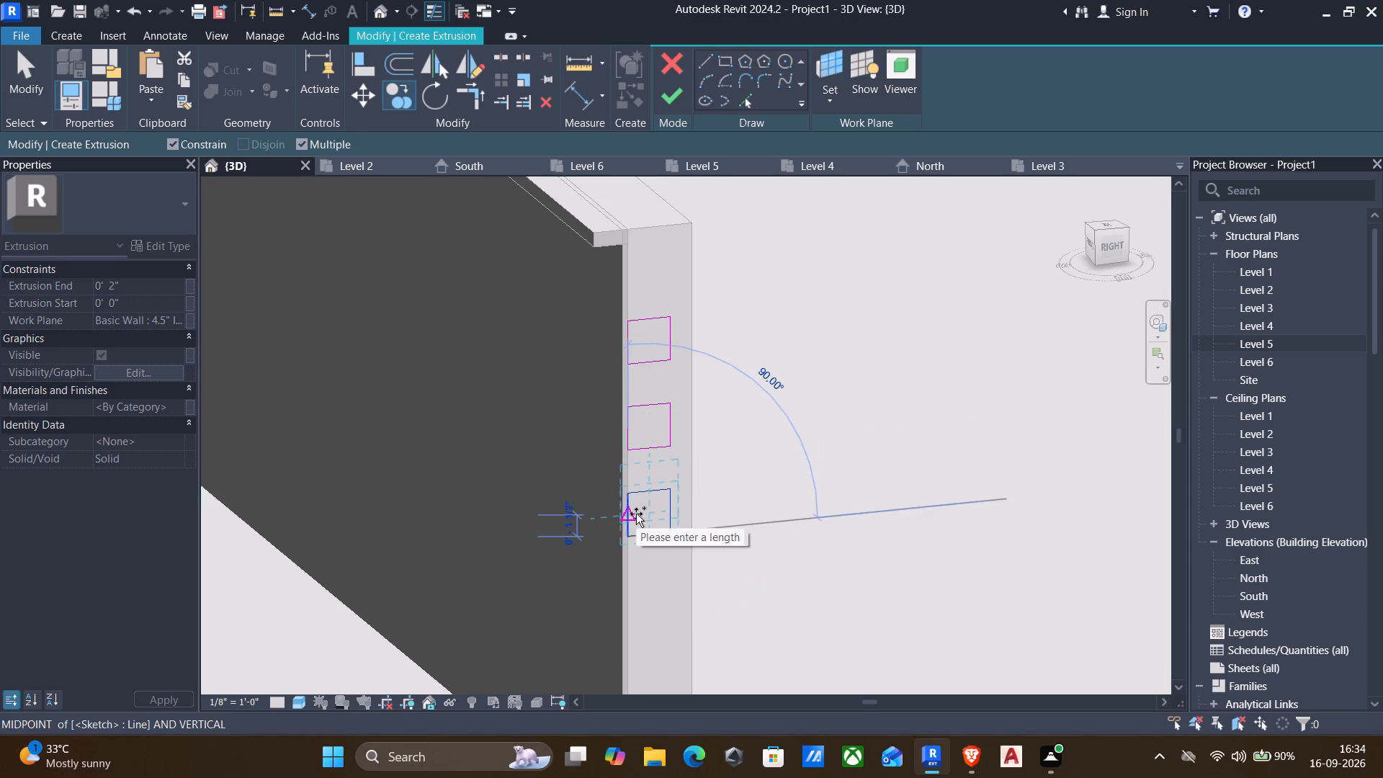
{"action": "key", "text": "Escape"}
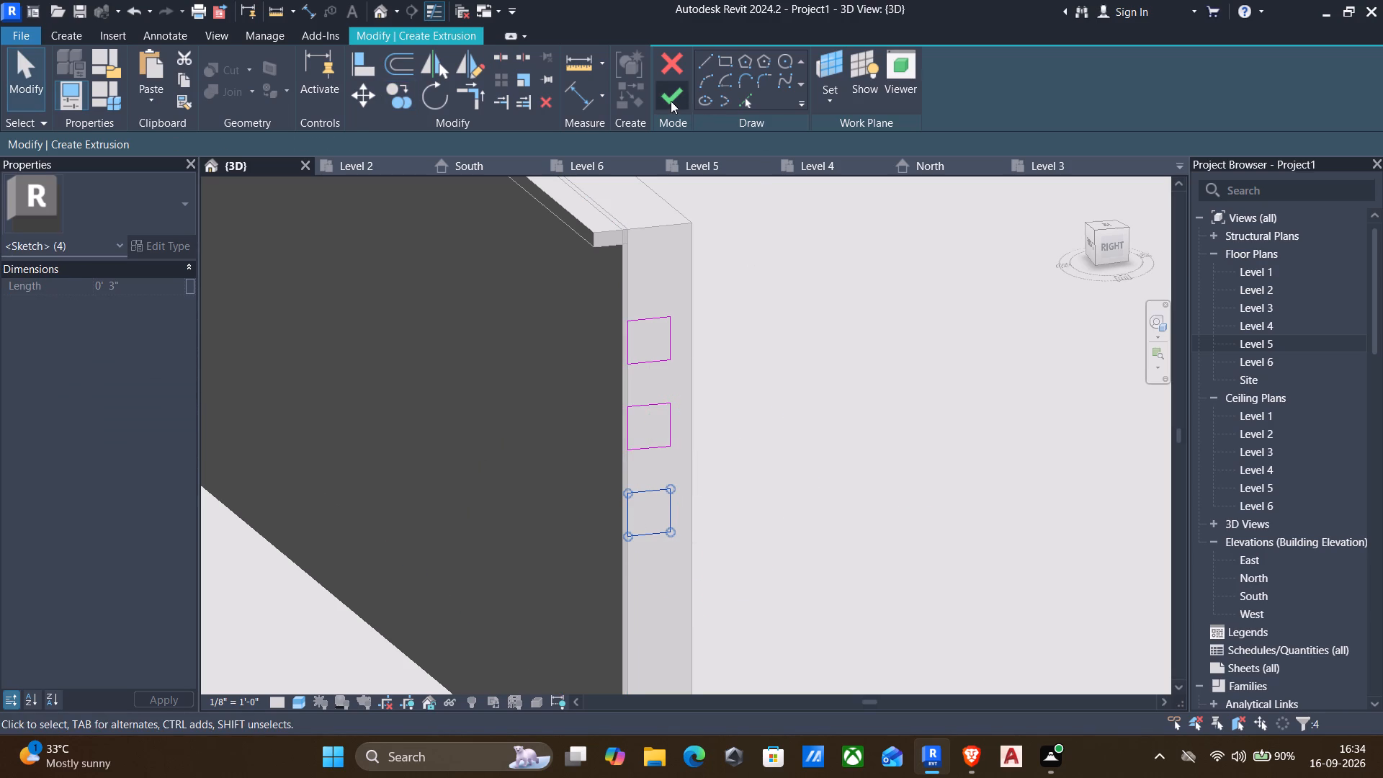
Finish the extrusion of the three squares at 2" depth and finish the in-place model.
{"action": "left_click", "coordinate": [671, 101]}
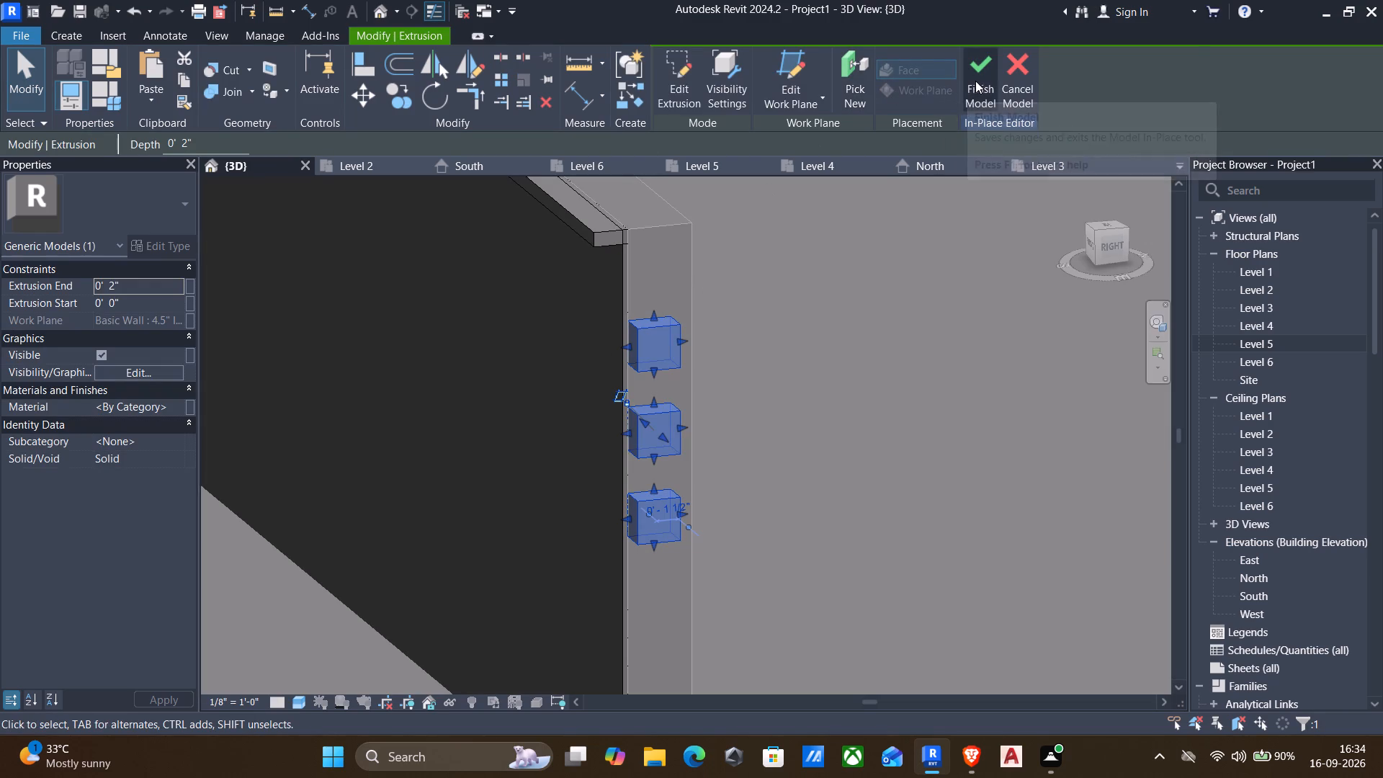
{"action": "left_click", "coordinate": [980, 79]}
Open the Level 5 floor plan at the parapet end with the projecting blocks.
{"action": "scroll", "coordinate": [720, 356], "scroll_direction": "down", "scroll_amount": 1}
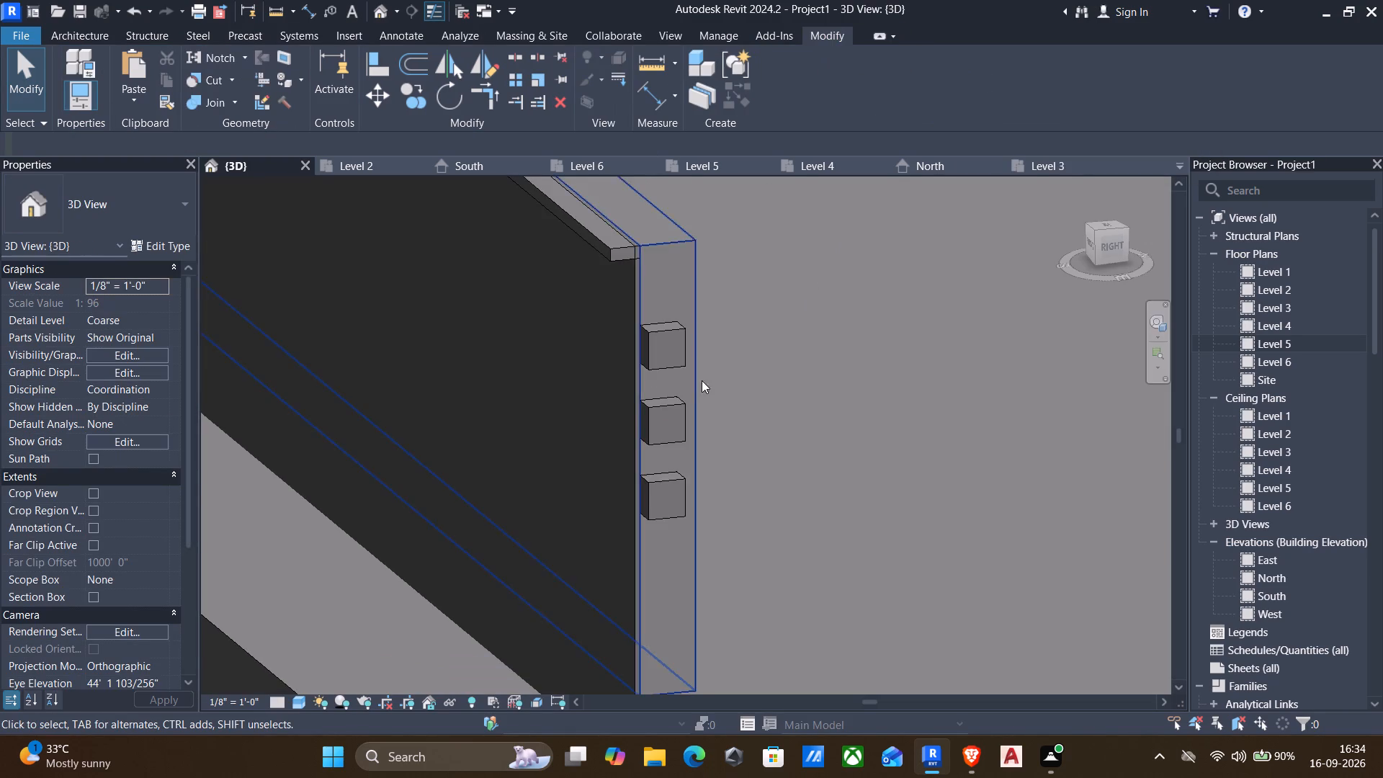
{"action": "middle_click_drag", "start_coordinate": [691, 394], "coordinate": [747, 391], "text": "shift"}
{"action": "scroll", "coordinate": [731, 391], "scroll_direction": "down", "scroll_amount": 4}
{"action": "middle_click_drag", "start_coordinate": [694, 432], "coordinate": [571, 388]}
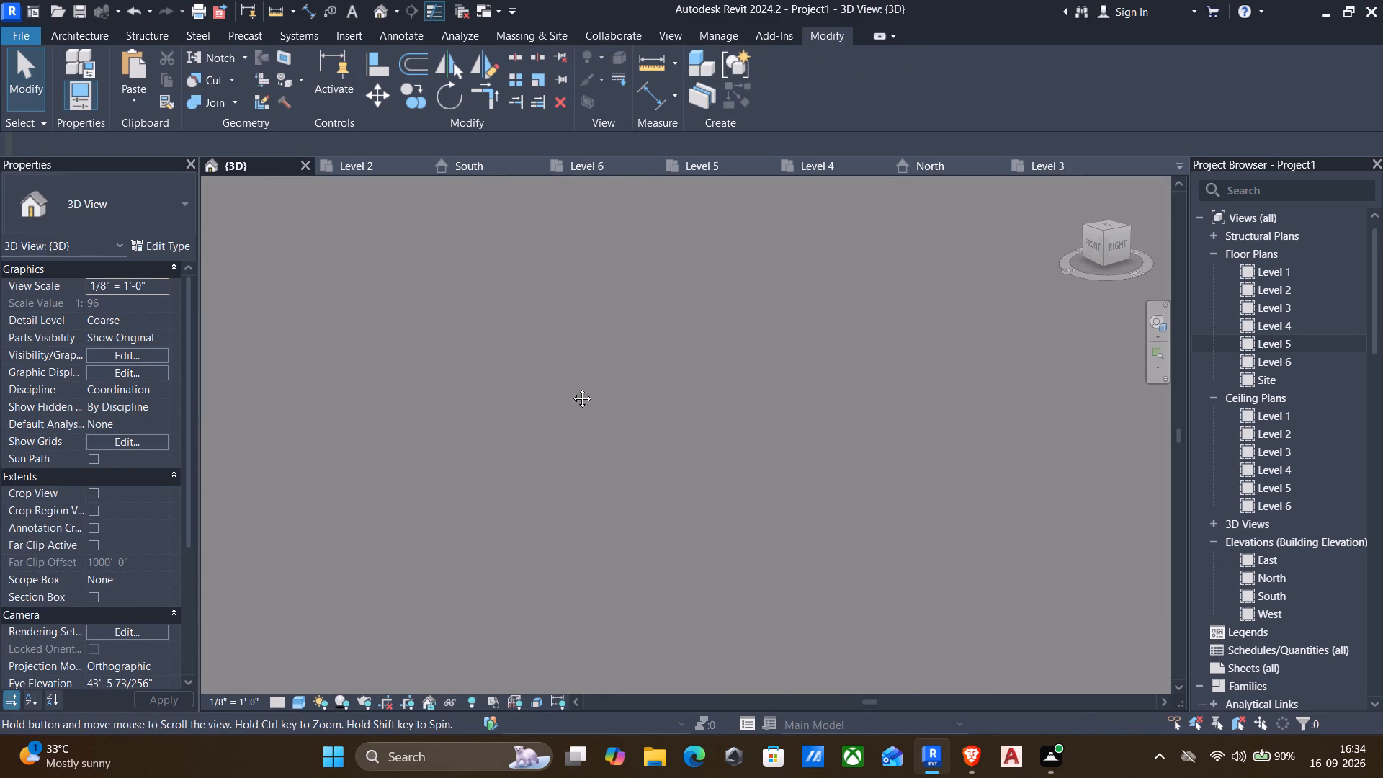
{"action": "middle_click_drag", "start_coordinate": [571, 388], "coordinate": [569, 380]}
{"action": "scroll", "coordinate": [575, 405], "scroll_direction": "down", "scroll_amount": 4}
{"action": "middle_click_drag", "start_coordinate": [542, 515], "coordinate": [556, 274]}
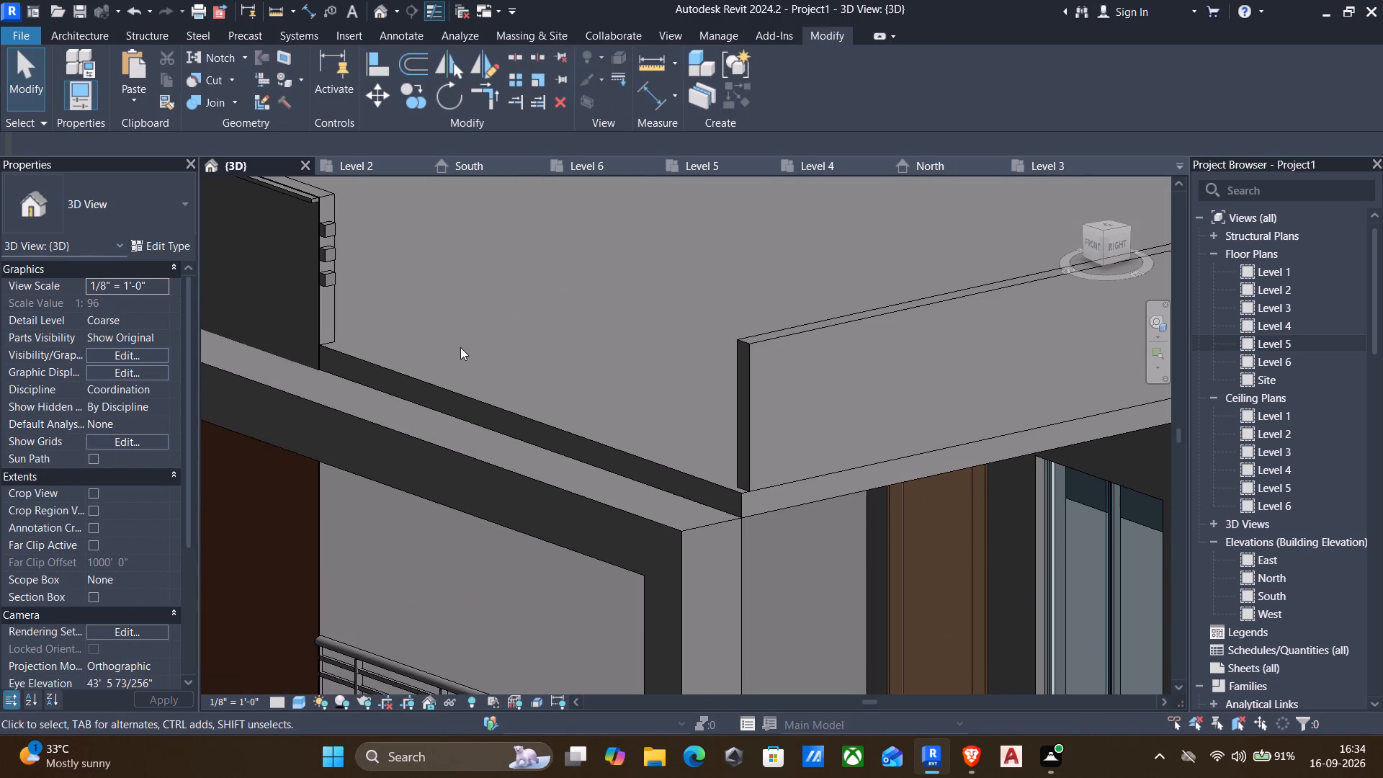
{"action": "type", "text": "wa"}
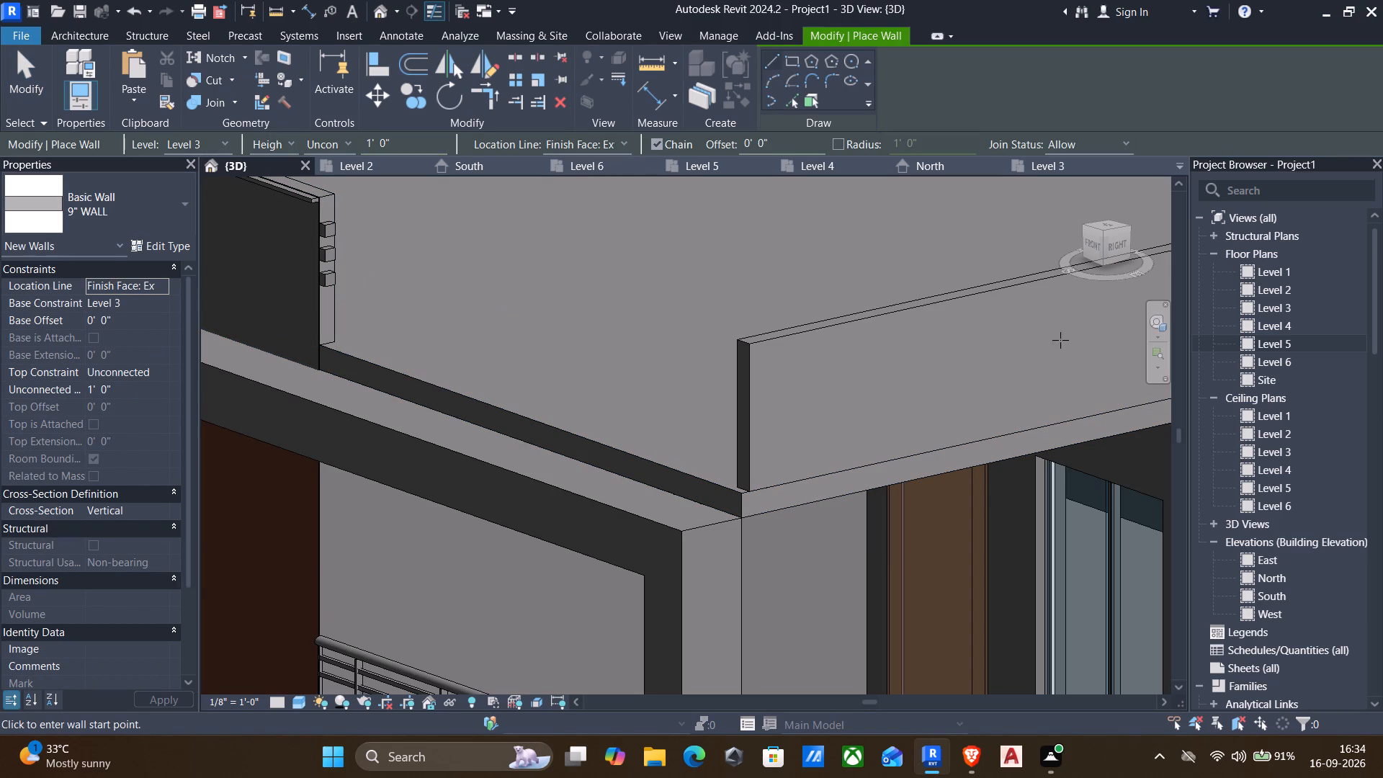
{"action": "double_click", "coordinate": [1274, 344]}
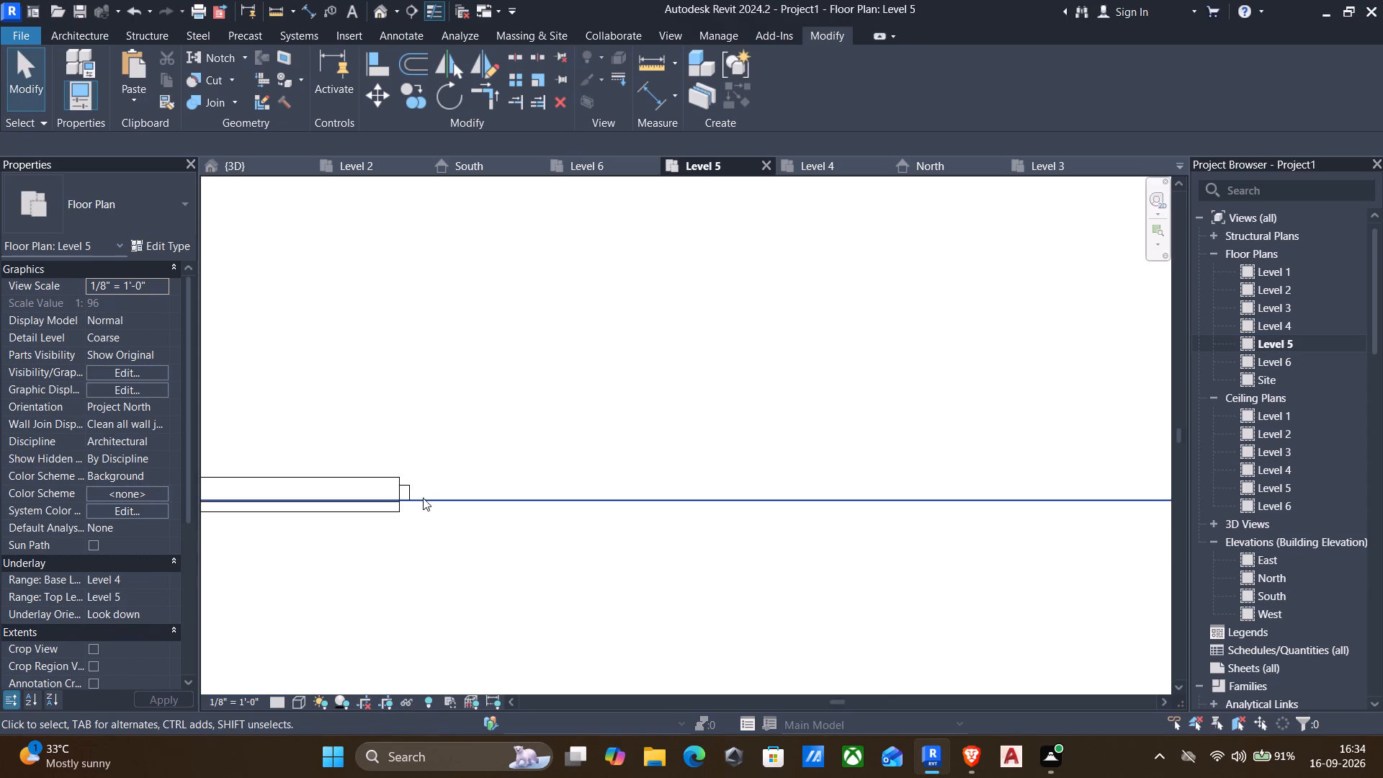
{"action": "middle_click_drag", "start_coordinate": [423, 498], "coordinate": [810, 359]}
{"action": "scroll", "coordinate": [606, 398], "scroll_direction": "down", "scroll_amount": 3}
{"action": "middle_click_drag", "start_coordinate": [467, 398], "coordinate": [625, 311]}
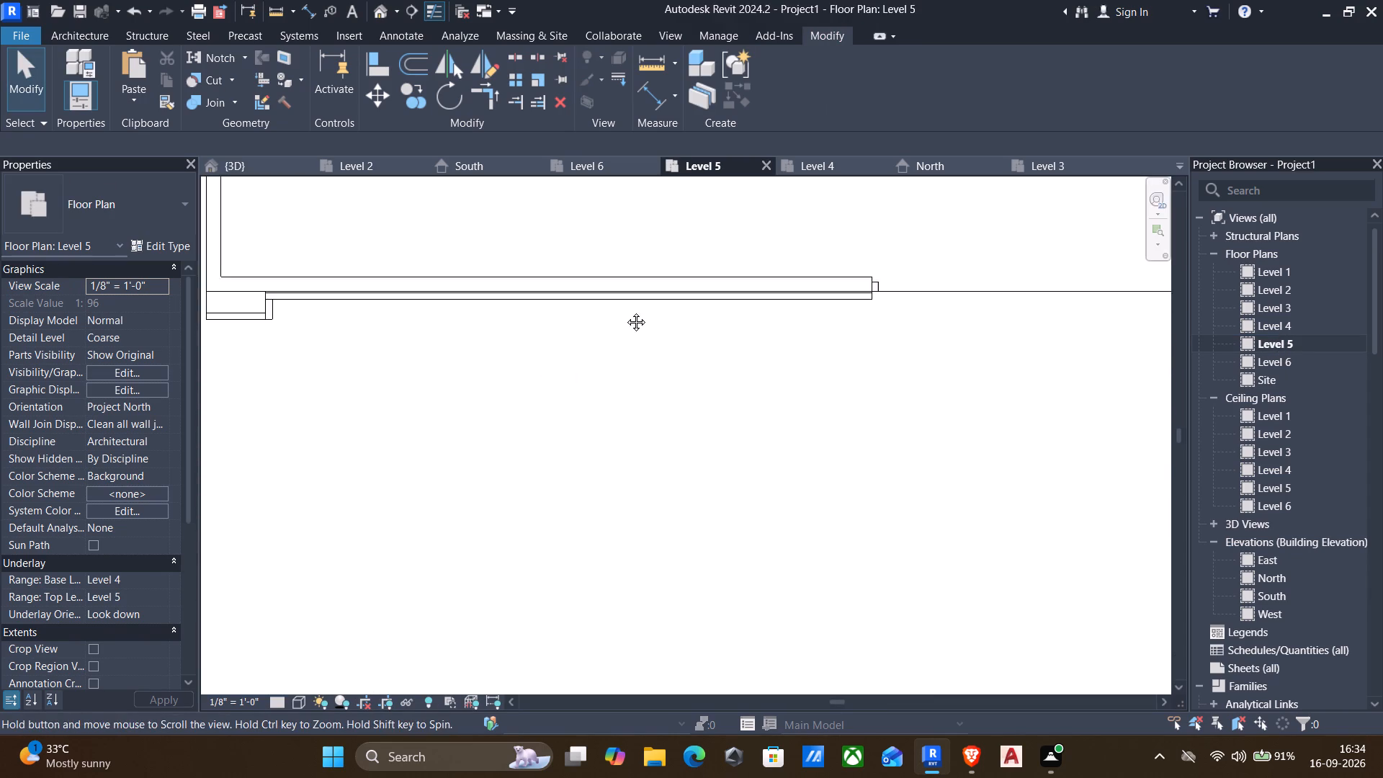
{"action": "middle_click_drag", "start_coordinate": [625, 311], "coordinate": [625, 311]}
{"action": "scroll", "coordinate": [646, 296], "scroll_direction": "down", "scroll_amount": 3}
{"action": "middle_click_drag", "start_coordinate": [847, 319], "coordinate": [608, 378]}
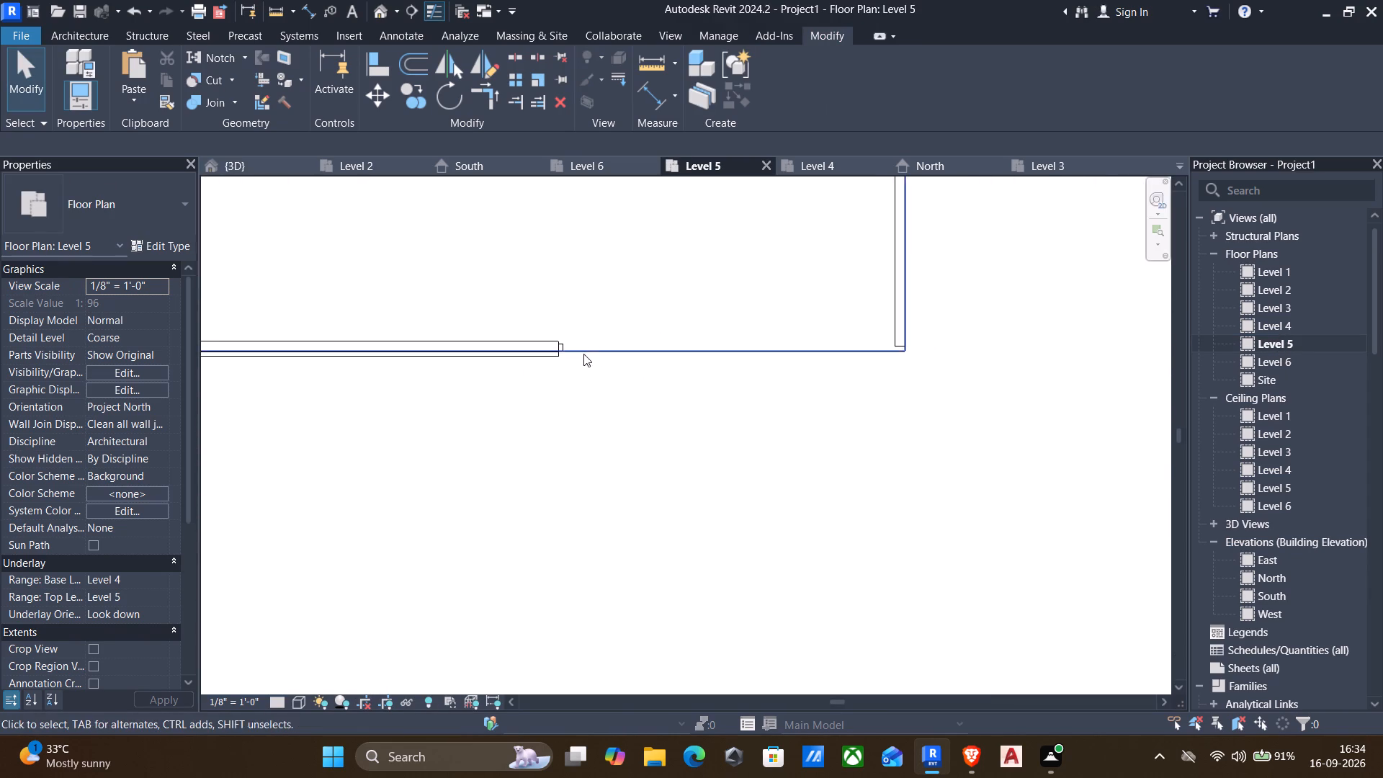
{"action": "scroll", "coordinate": [579, 349], "scroll_direction": "up", "scroll_amount": 5}
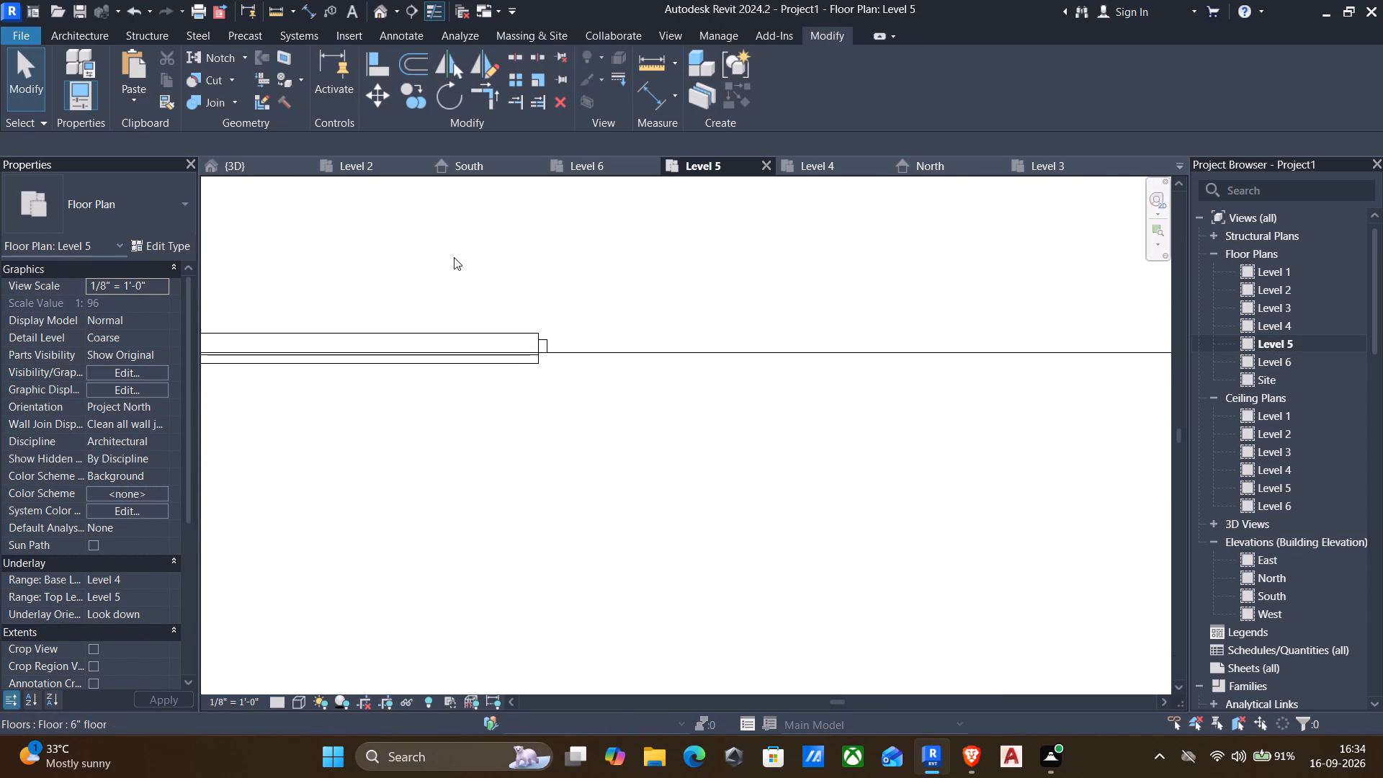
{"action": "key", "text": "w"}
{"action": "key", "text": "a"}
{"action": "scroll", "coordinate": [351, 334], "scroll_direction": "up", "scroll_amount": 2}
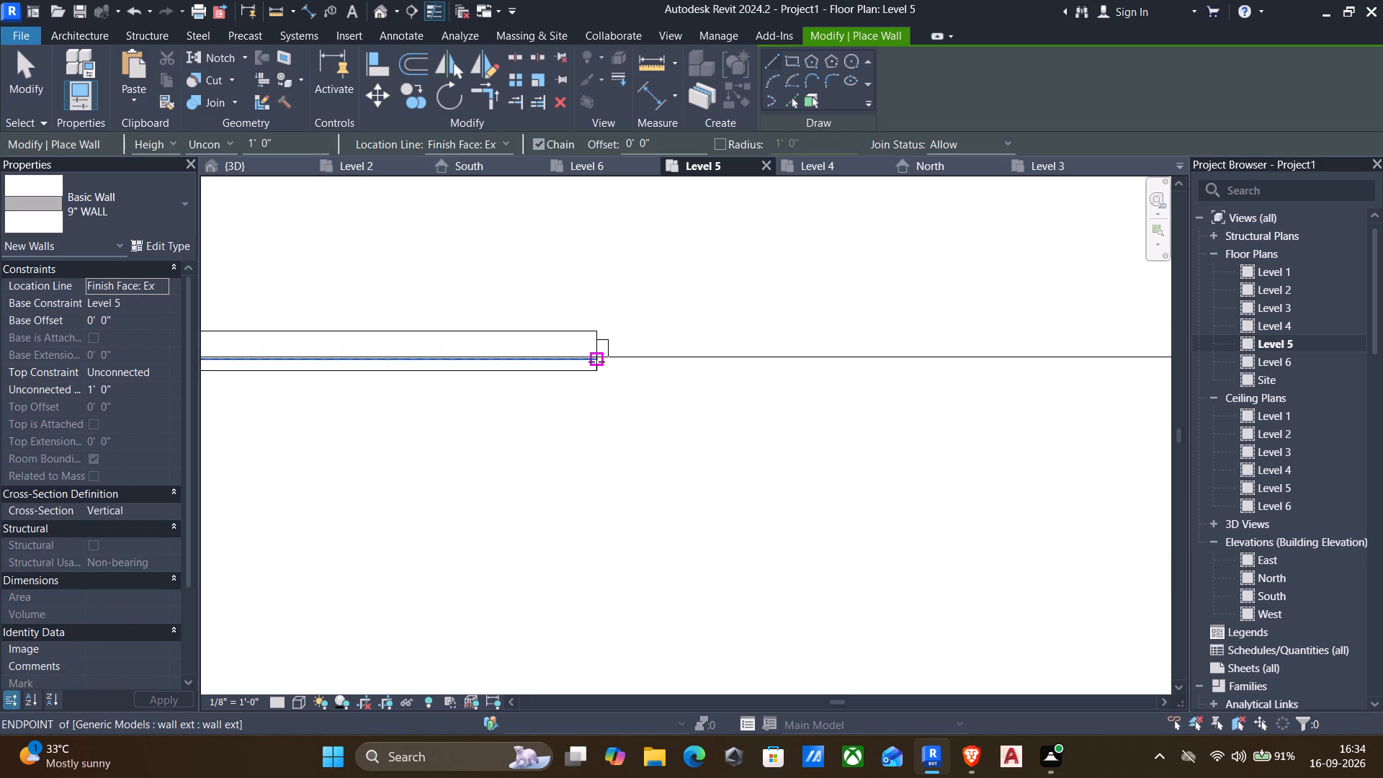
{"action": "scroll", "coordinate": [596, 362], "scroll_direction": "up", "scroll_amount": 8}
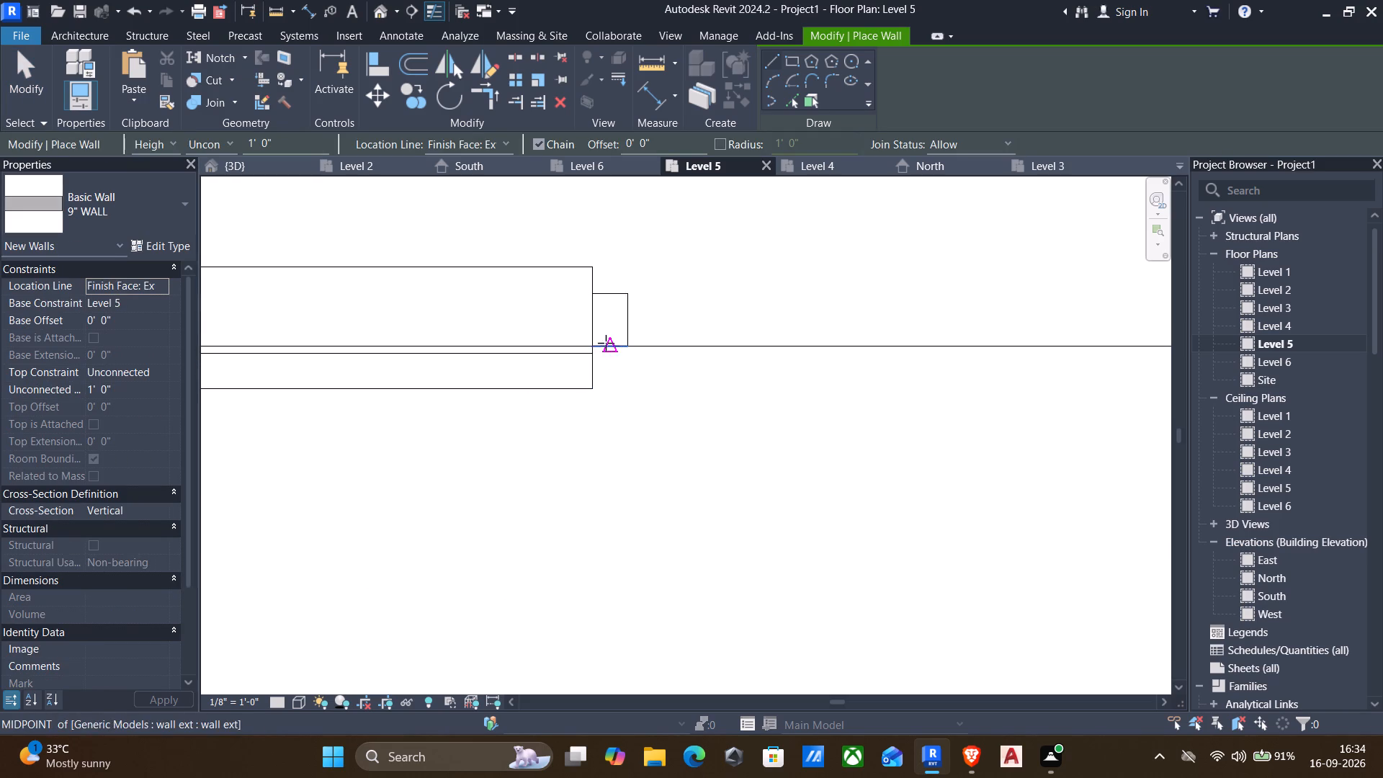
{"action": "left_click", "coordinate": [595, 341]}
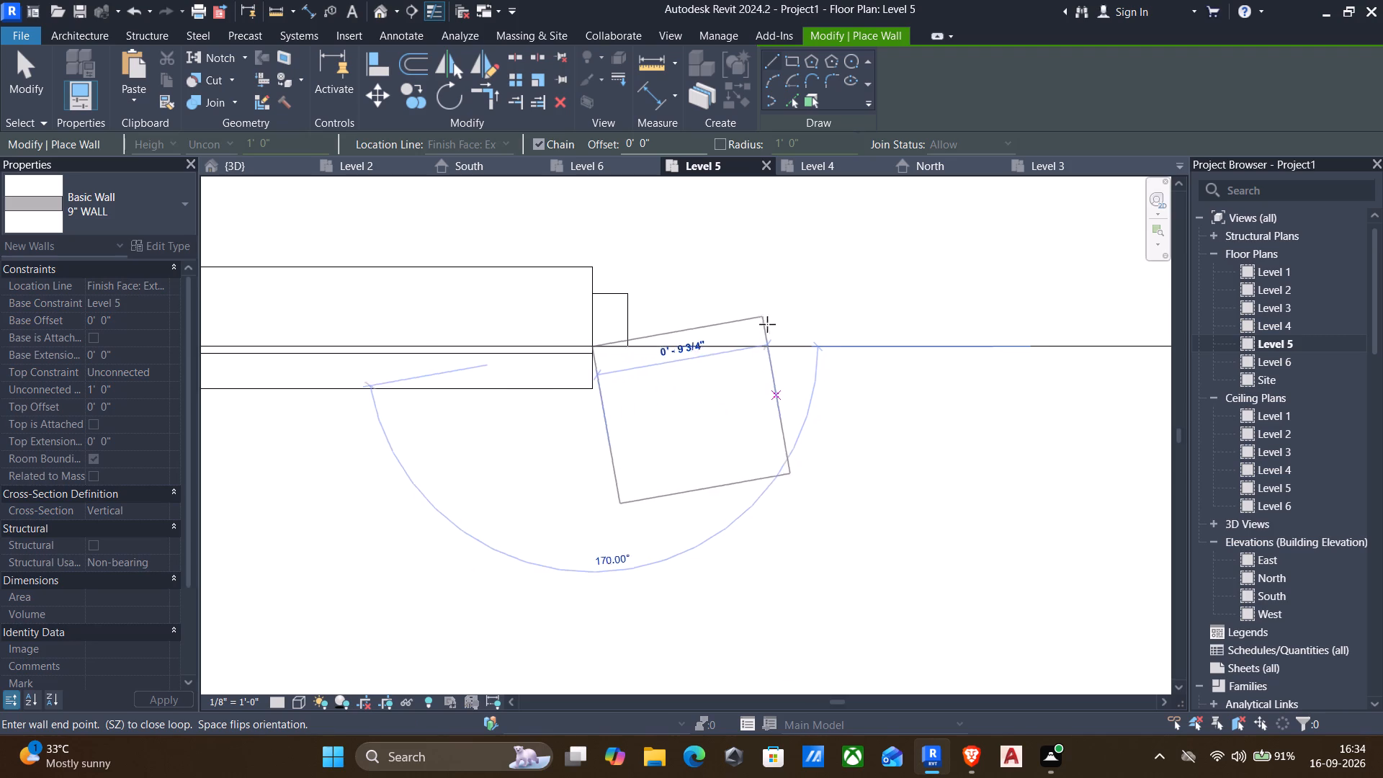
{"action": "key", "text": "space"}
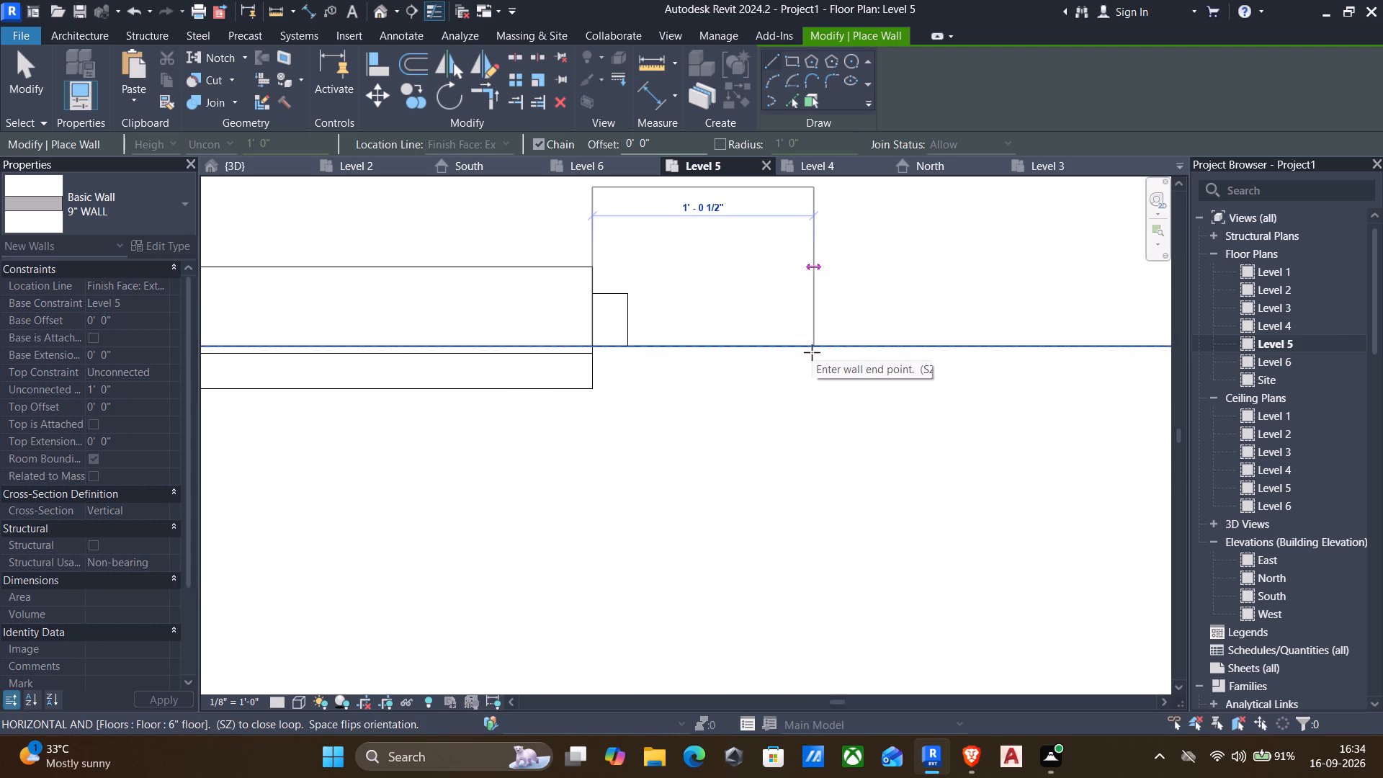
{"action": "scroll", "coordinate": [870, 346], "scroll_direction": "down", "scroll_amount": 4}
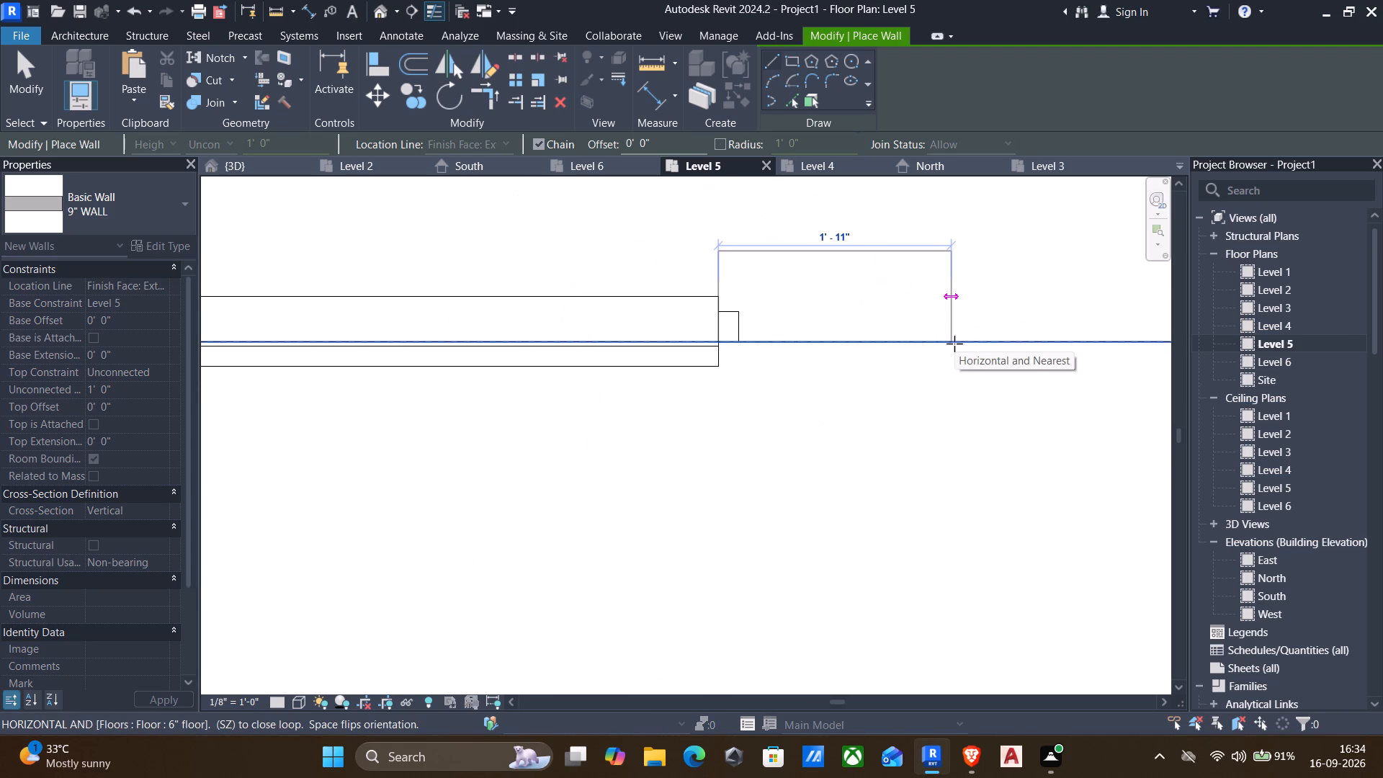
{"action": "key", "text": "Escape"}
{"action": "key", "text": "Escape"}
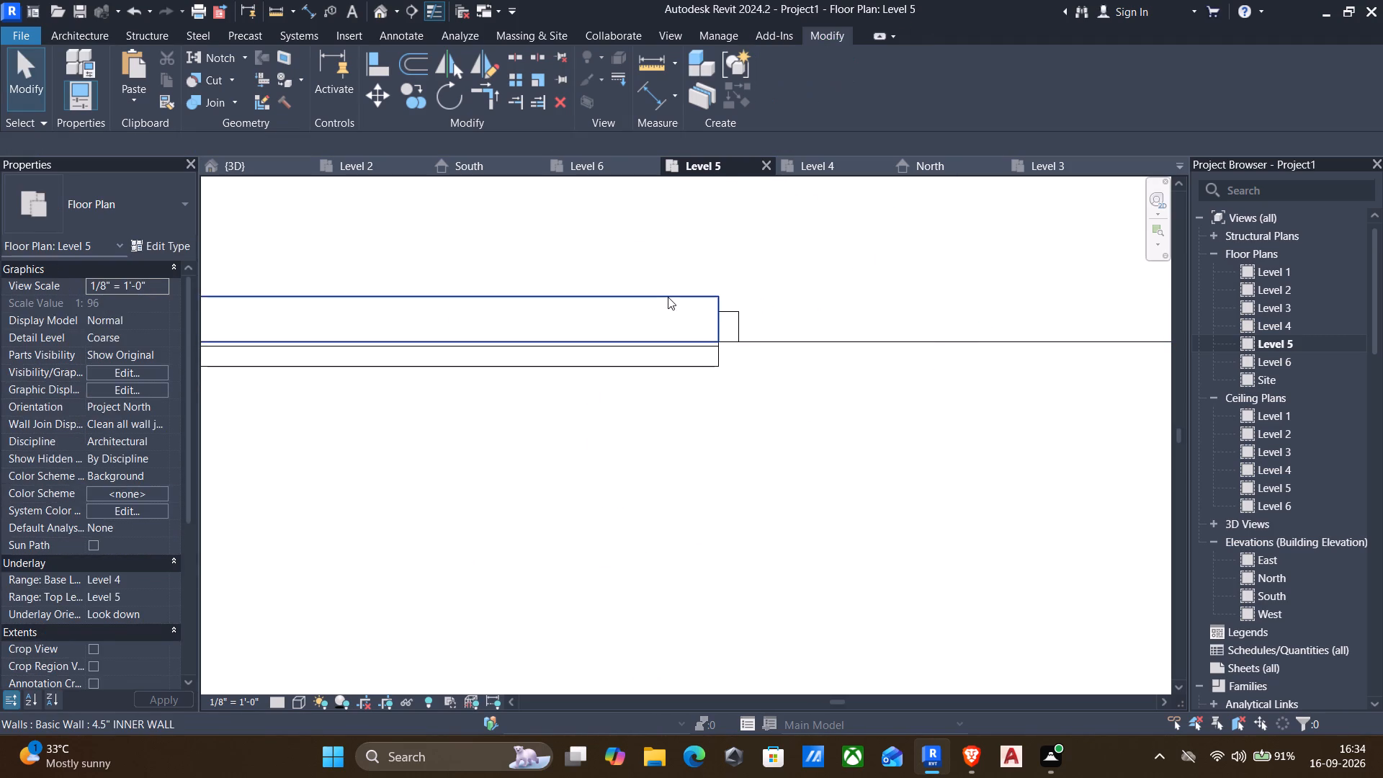
Draw a matching 4.5" INNER WALL, about 12'-9" long, along the floor's front edge from the parapet end towards the corner, body facing inward.
{"action": "left_click", "coordinate": [668, 297]}
{"action": "type", "text": "cs"}
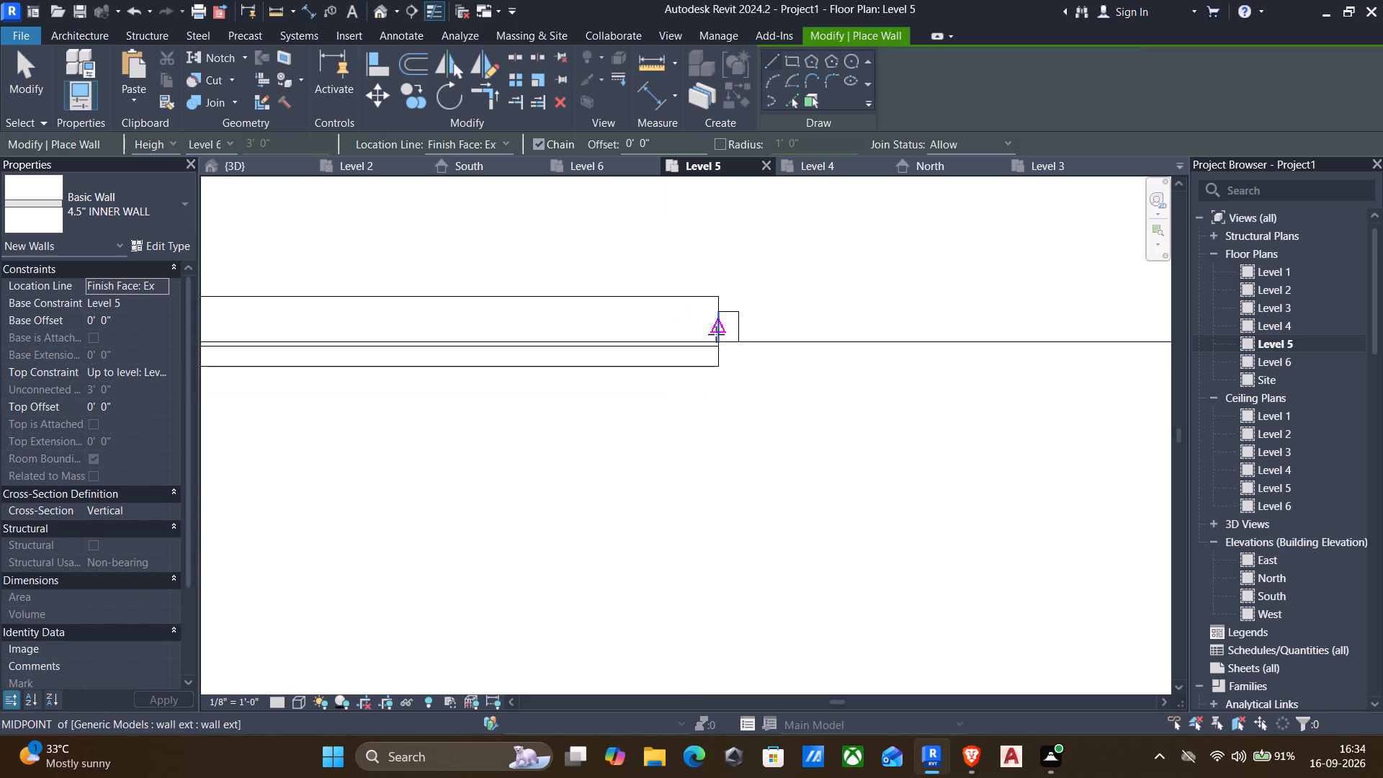
{"action": "scroll", "coordinate": [717, 339], "scroll_direction": "up", "scroll_amount": 3}
{"action": "left_click", "coordinate": [717, 341]}
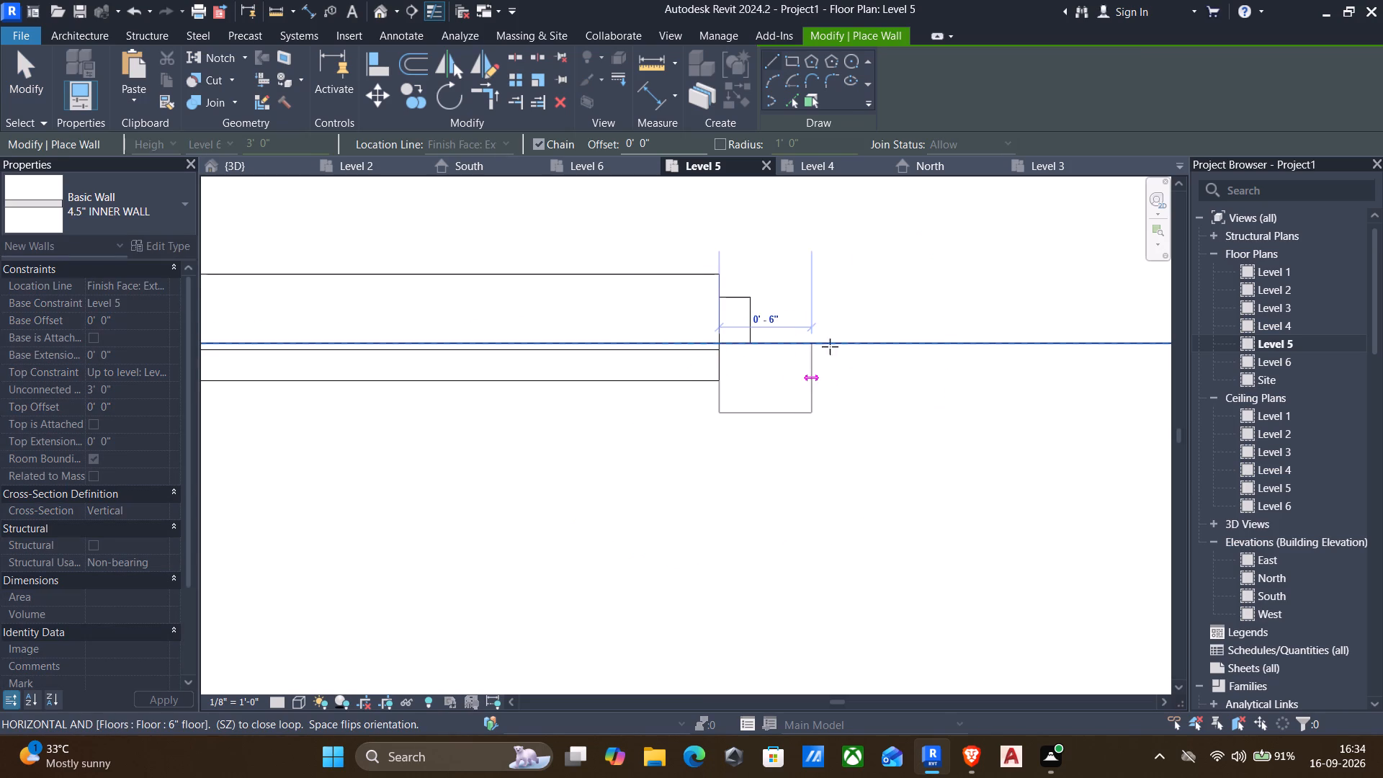
{"action": "scroll", "coordinate": [893, 351], "scroll_direction": "down", "scroll_amount": 2}
{"action": "key", "text": "space"}
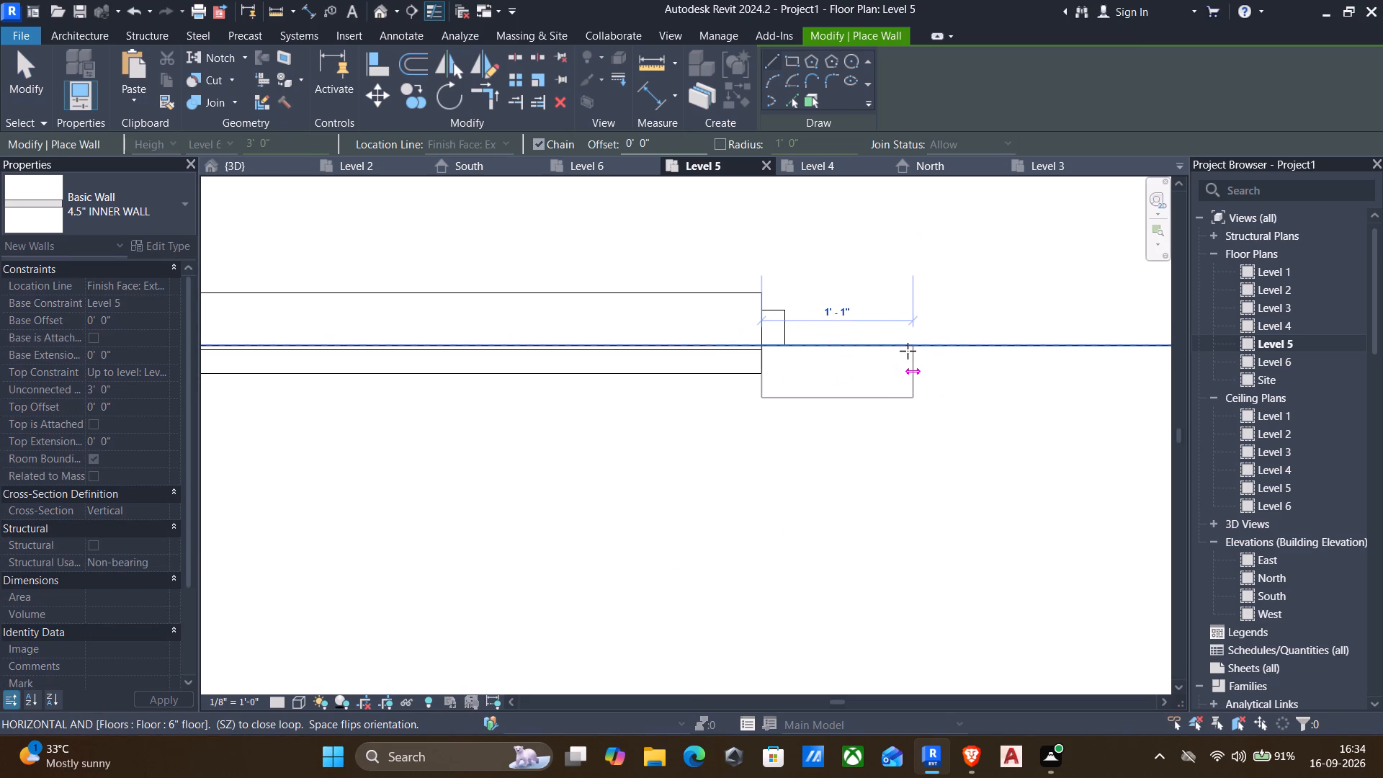
{"action": "middle_click_drag", "start_coordinate": [909, 355], "coordinate": [687, 354]}
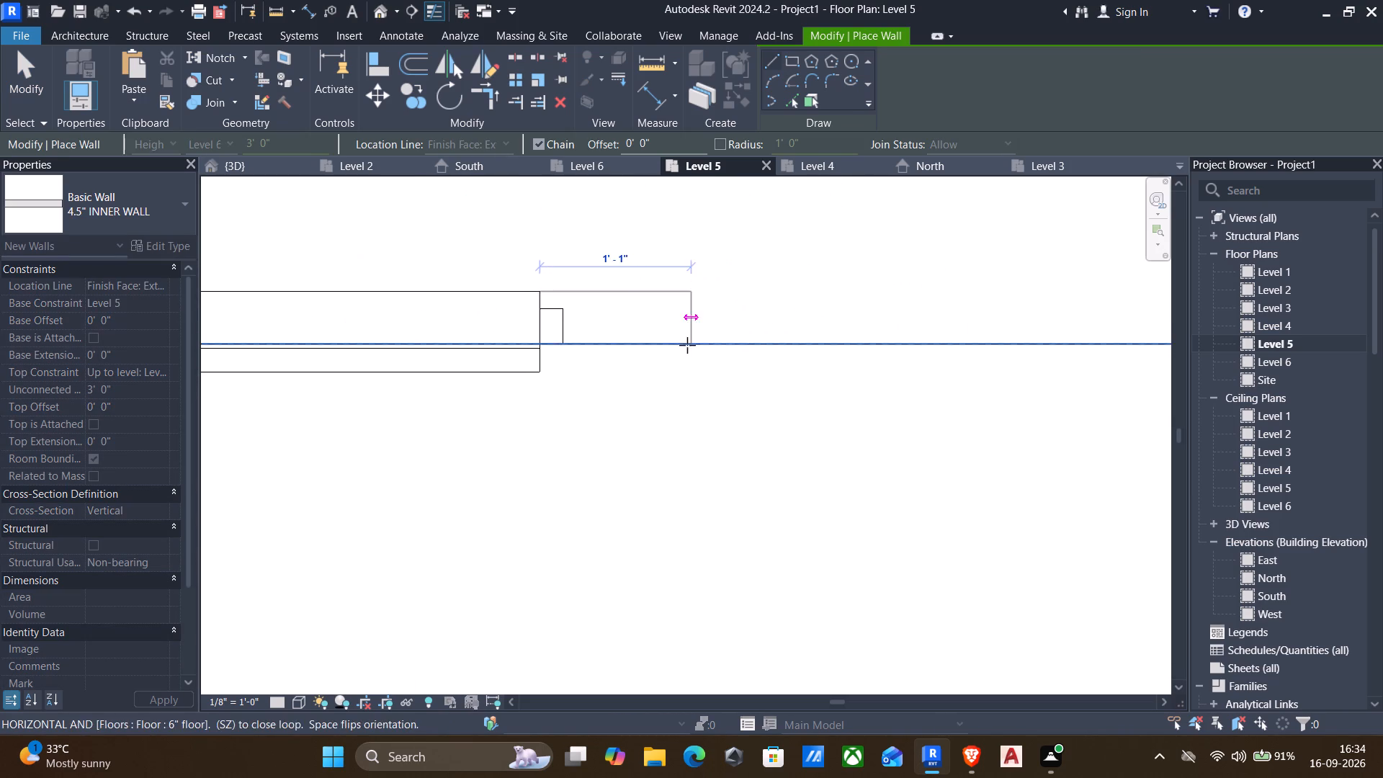
{"action": "scroll", "coordinate": [780, 336], "scroll_direction": "down", "scroll_amount": 2}
{"action": "scroll", "coordinate": [885, 341], "scroll_direction": "down", "scroll_amount": 3}
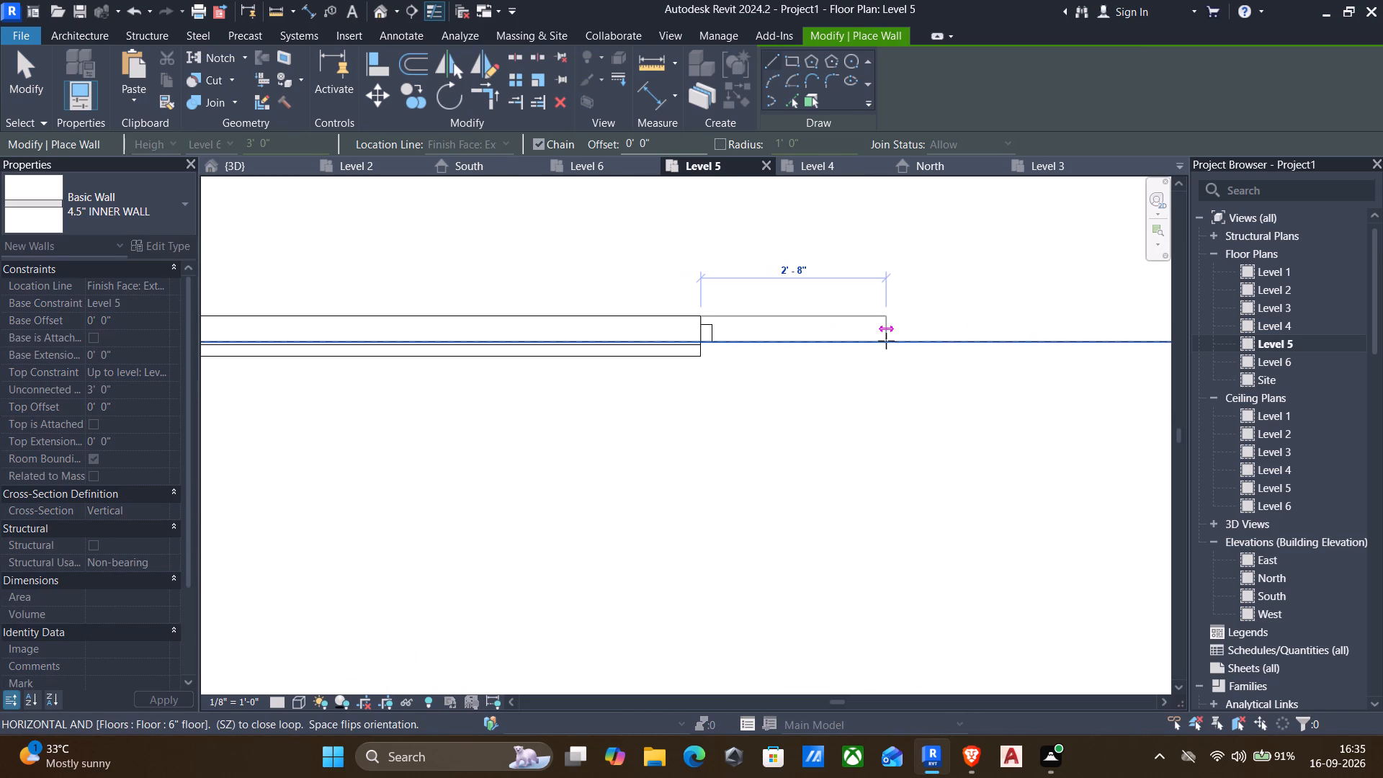
{"action": "scroll", "coordinate": [897, 344], "scroll_direction": "down", "scroll_amount": 4}
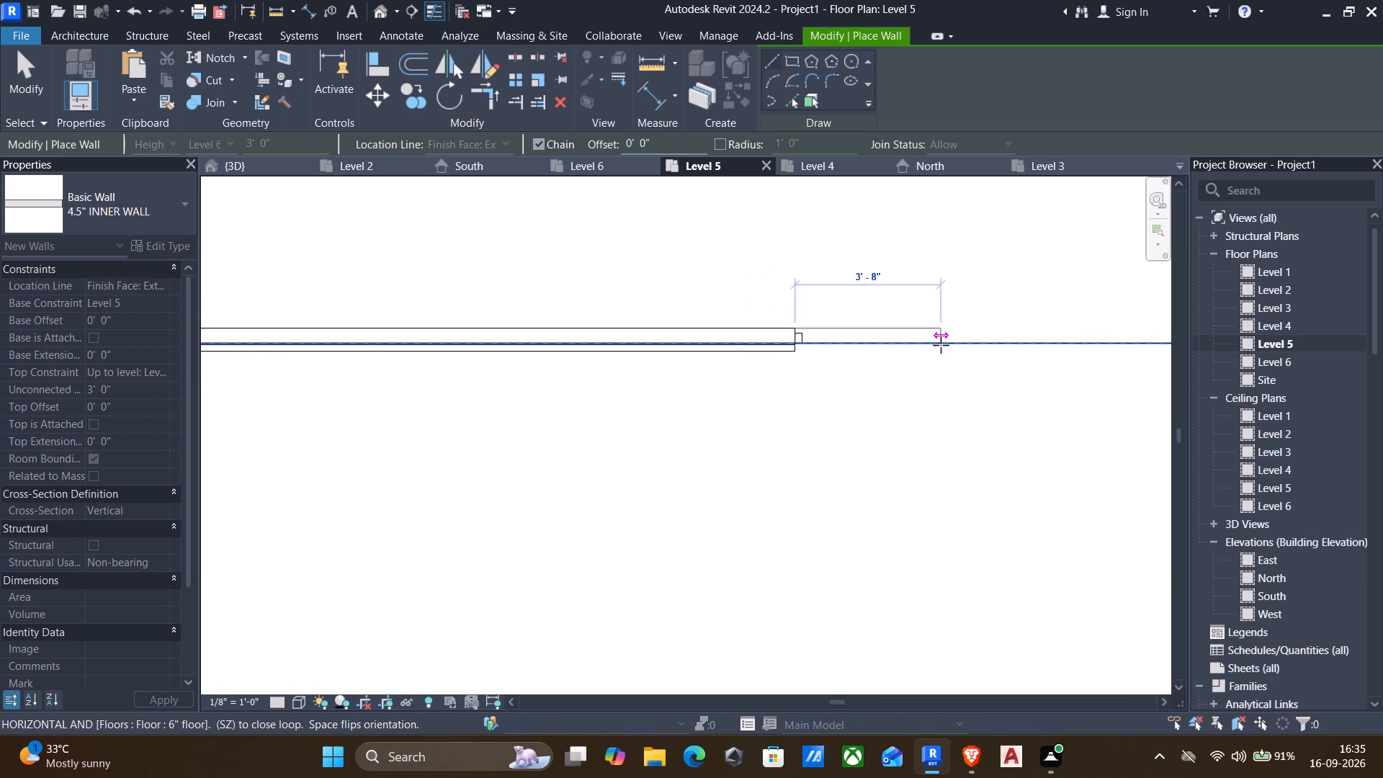
{"action": "scroll", "coordinate": [941, 345], "scroll_direction": "down", "scroll_amount": 1}
{"action": "middle_click_drag", "start_coordinate": [941, 352], "coordinate": [772, 362]}
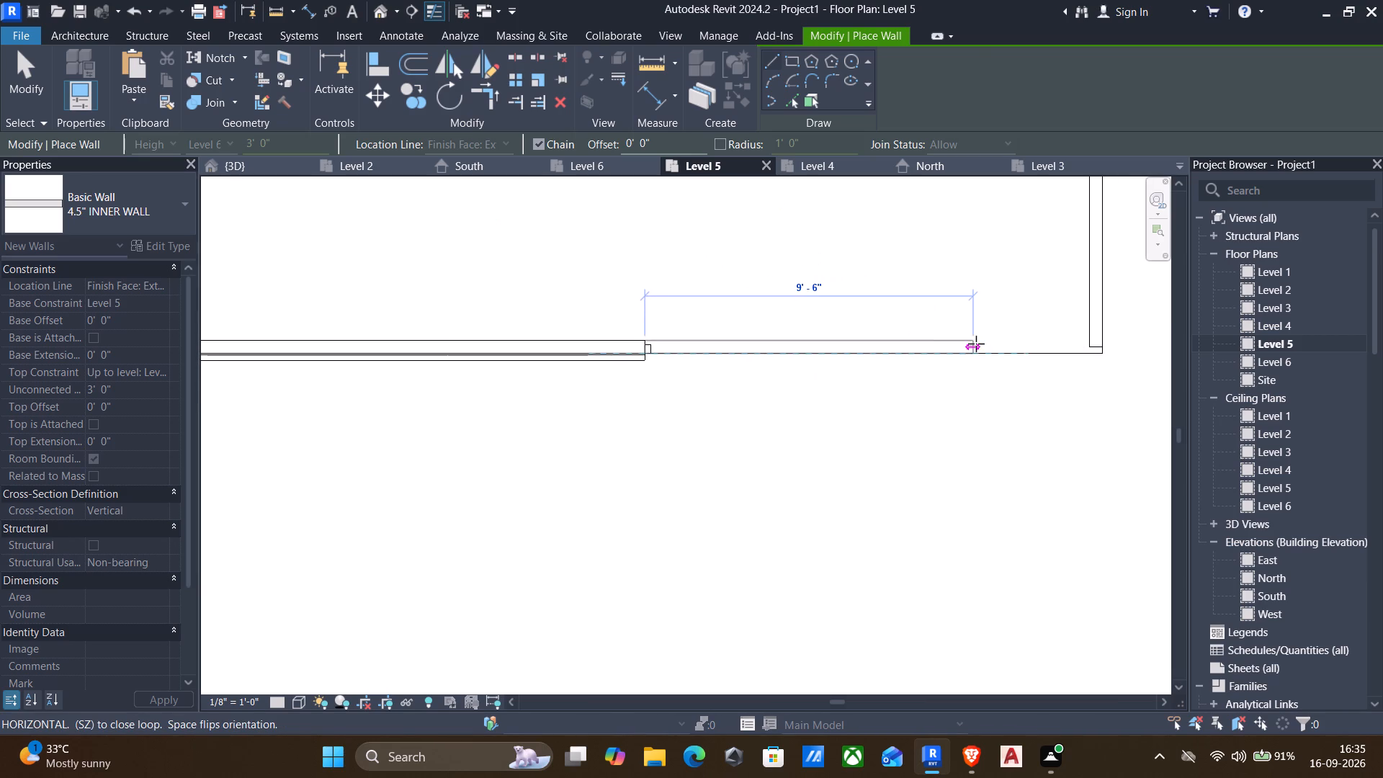
{"action": "left_click", "coordinate": [1085, 357]}
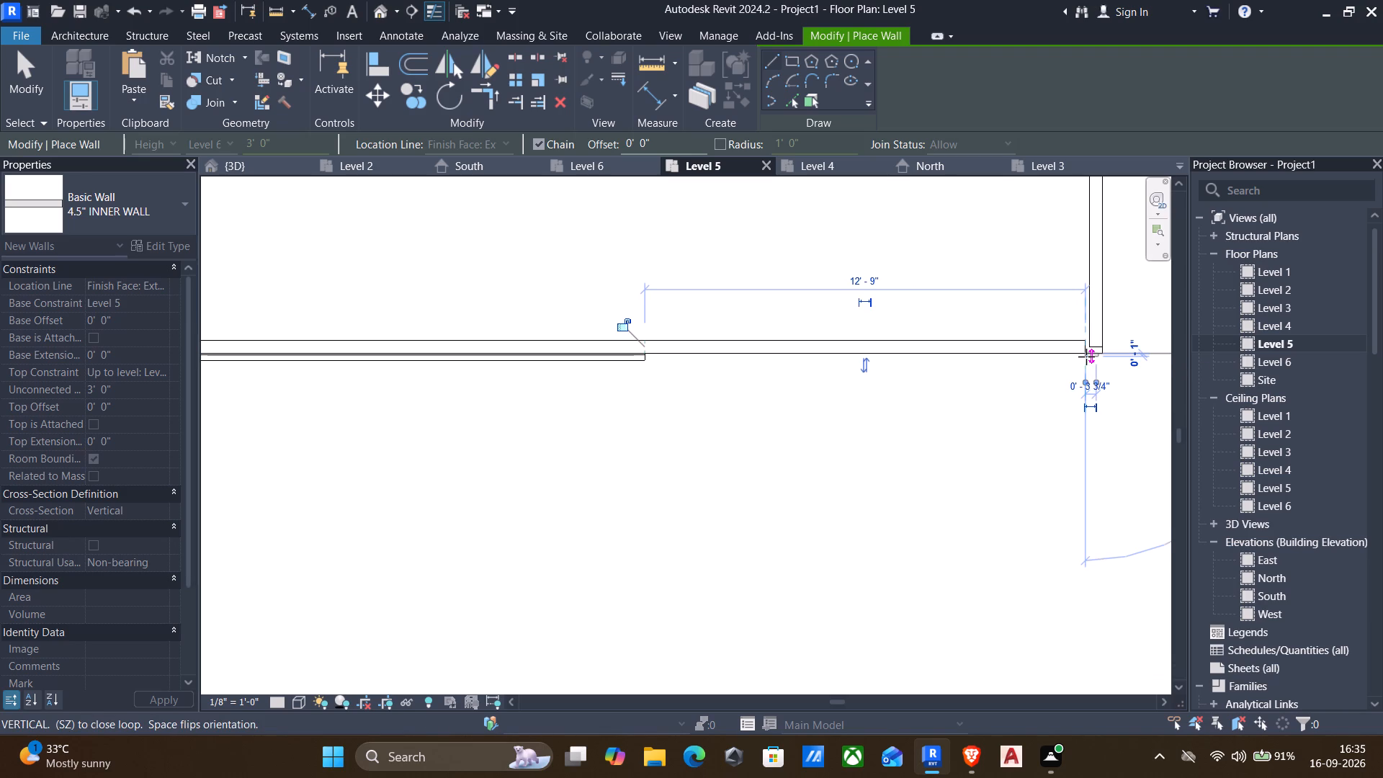
{"action": "key", "text": "Escape"}
{"action": "scroll", "coordinate": [1071, 349], "scroll_direction": "up", "scroll_amount": 3}
{"action": "key", "text": "Escape"}
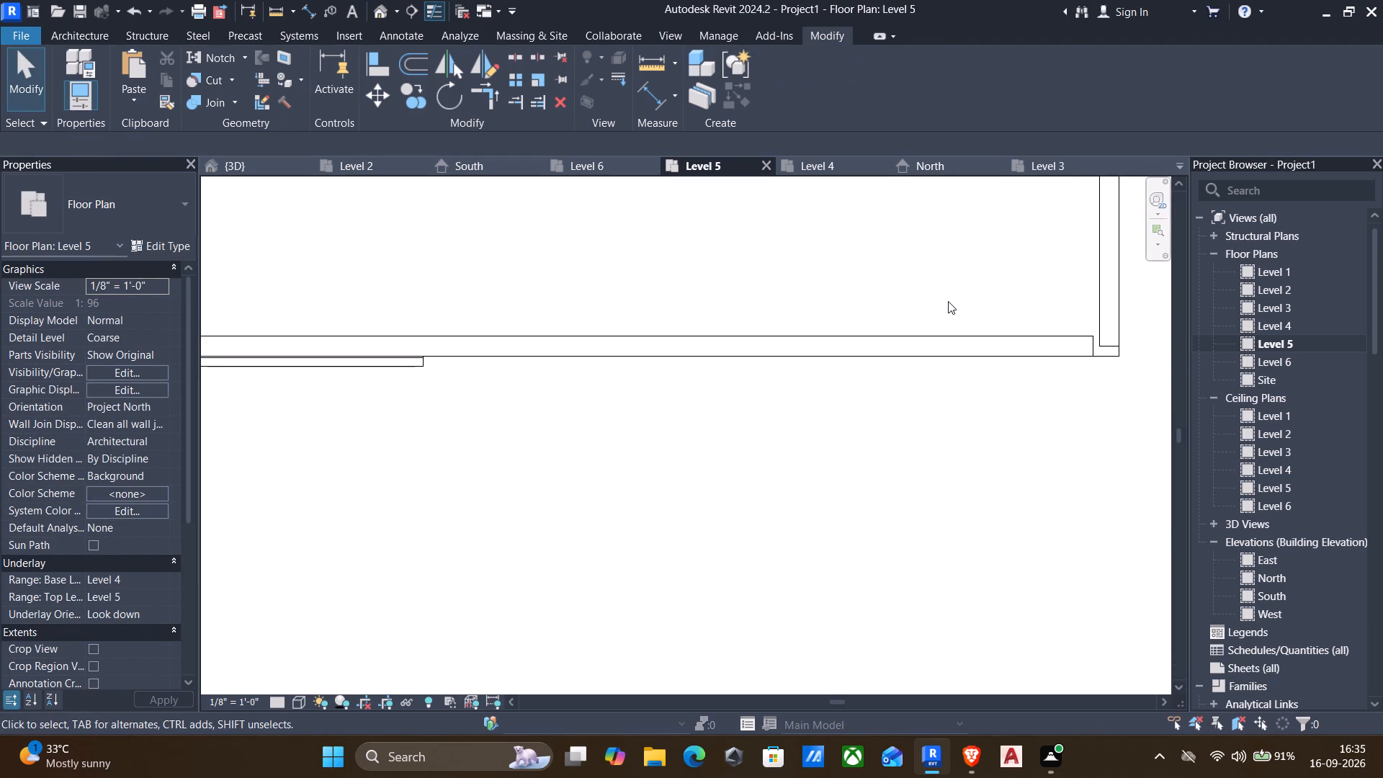
Align the new wall's free end with the inner face of the perpendicular side parapet.
{"action": "key", "text": "a"}
{"action": "key", "text": "l"}
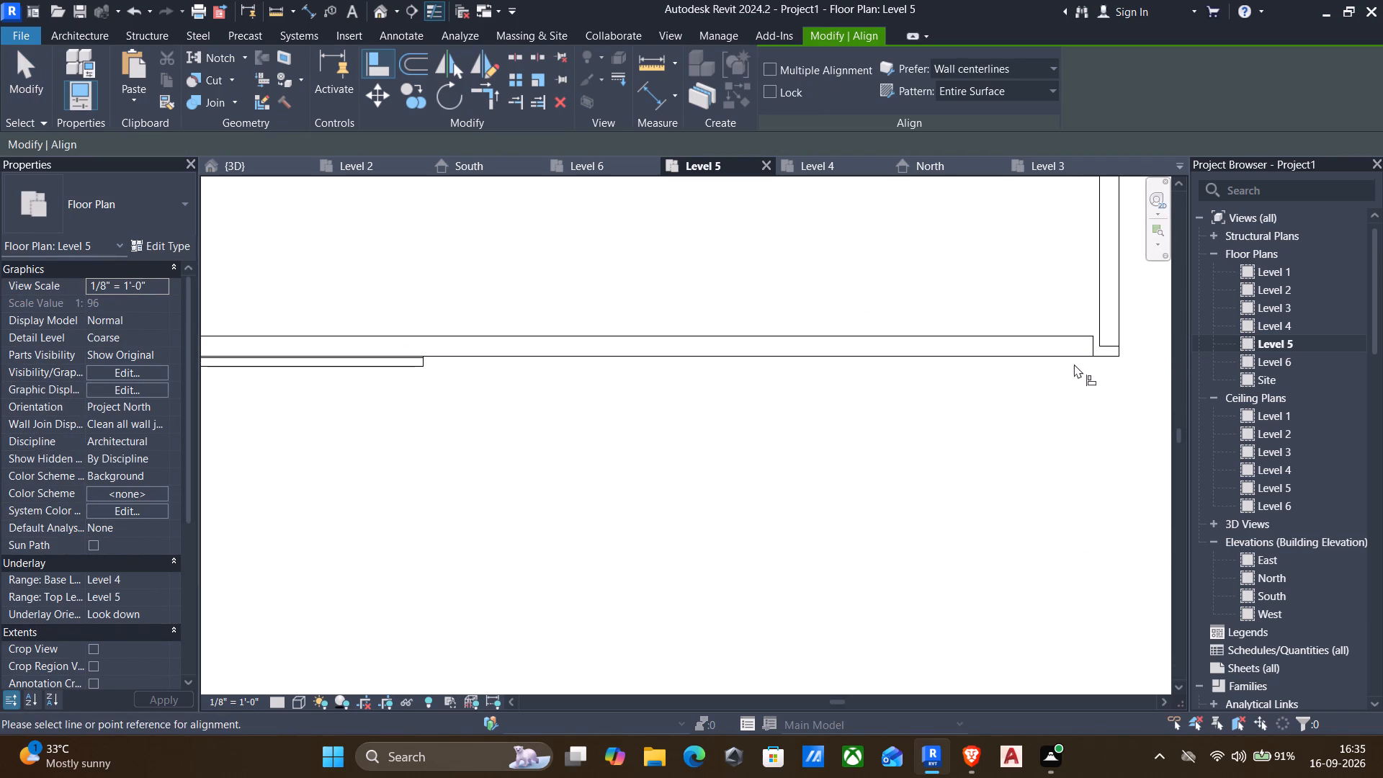
{"action": "left_click", "coordinate": [1101, 328]}
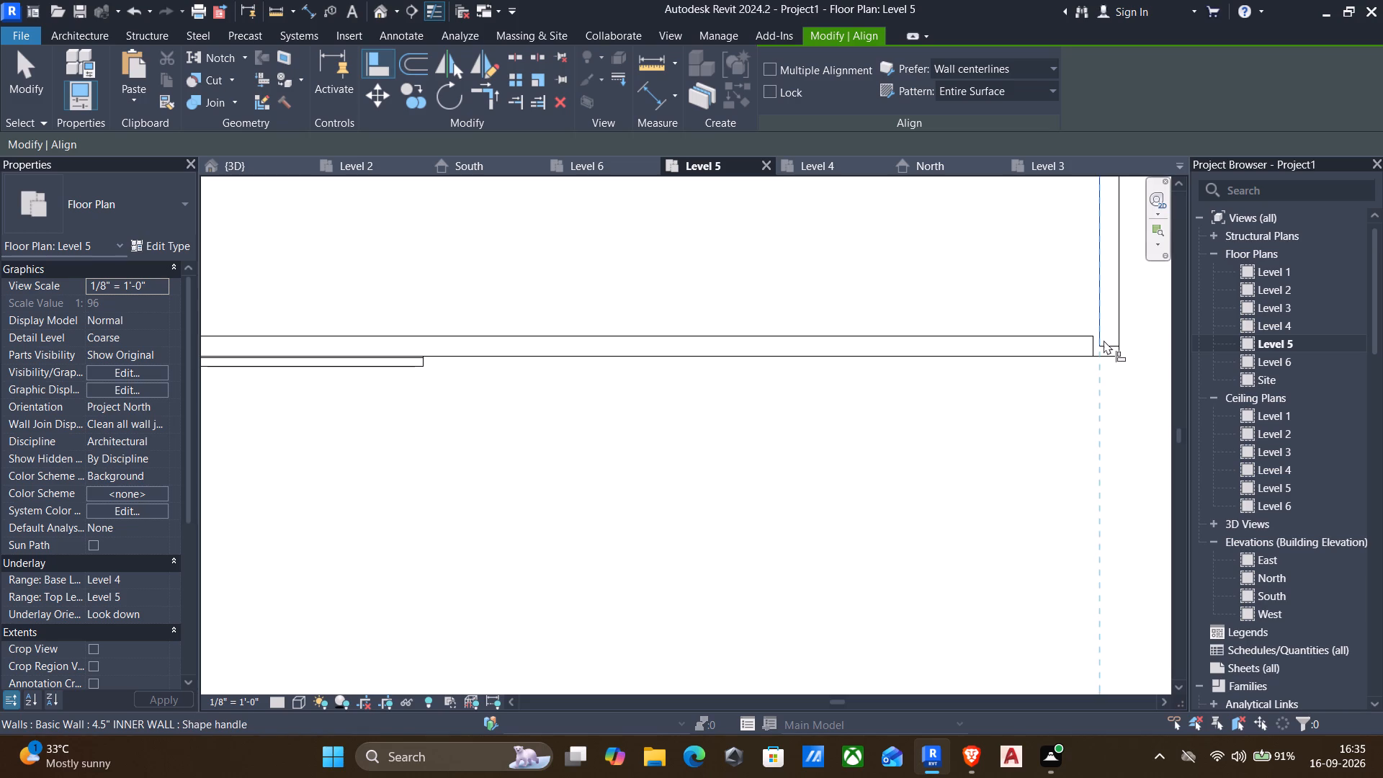
{"action": "left_click", "coordinate": [1098, 342]}
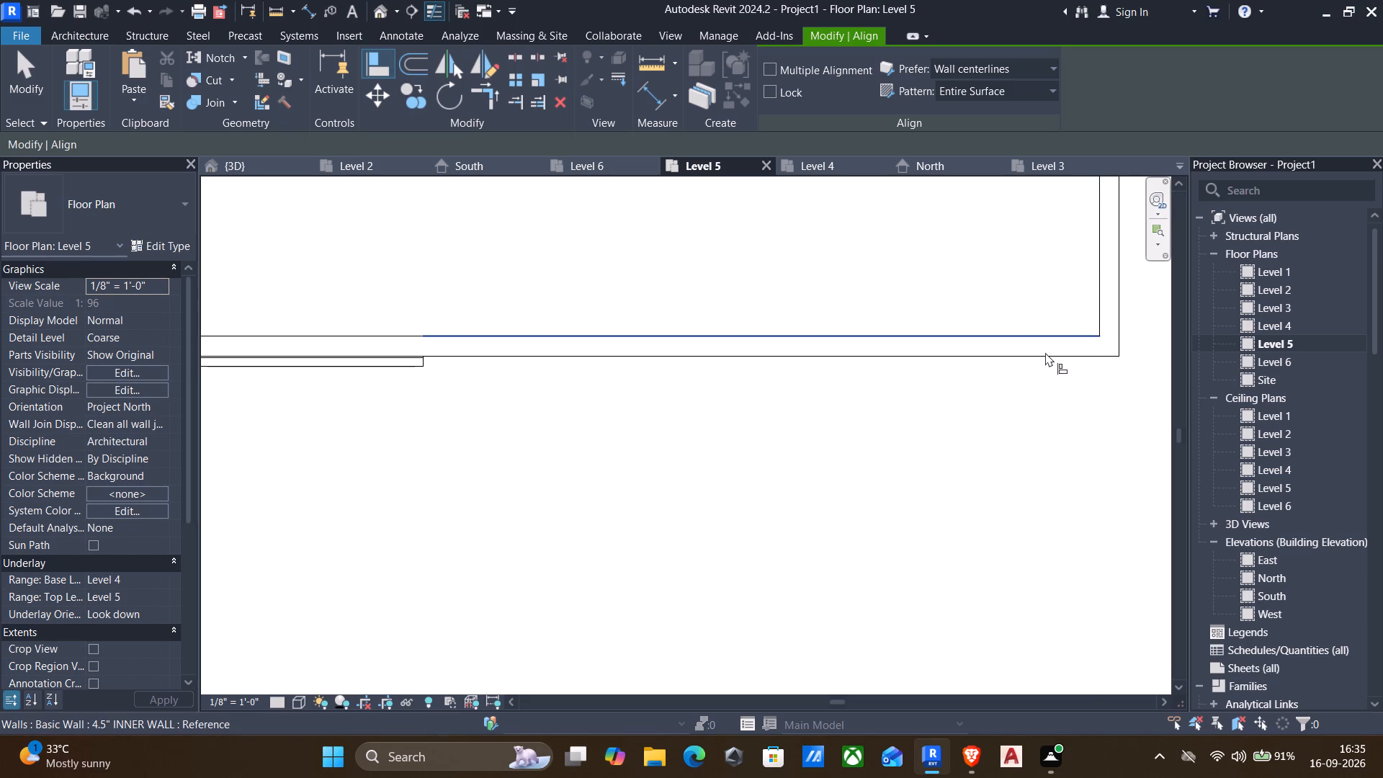
{"action": "key", "text": "Escape"}
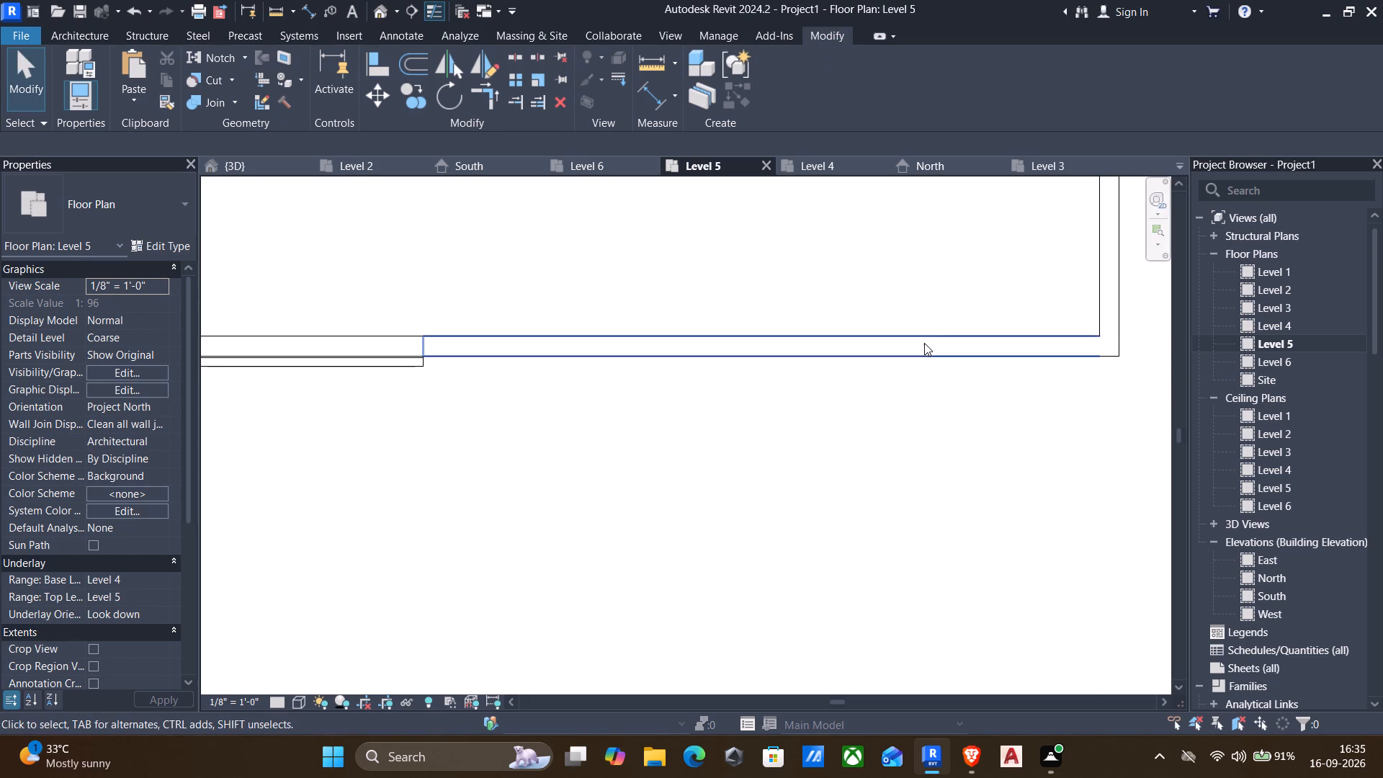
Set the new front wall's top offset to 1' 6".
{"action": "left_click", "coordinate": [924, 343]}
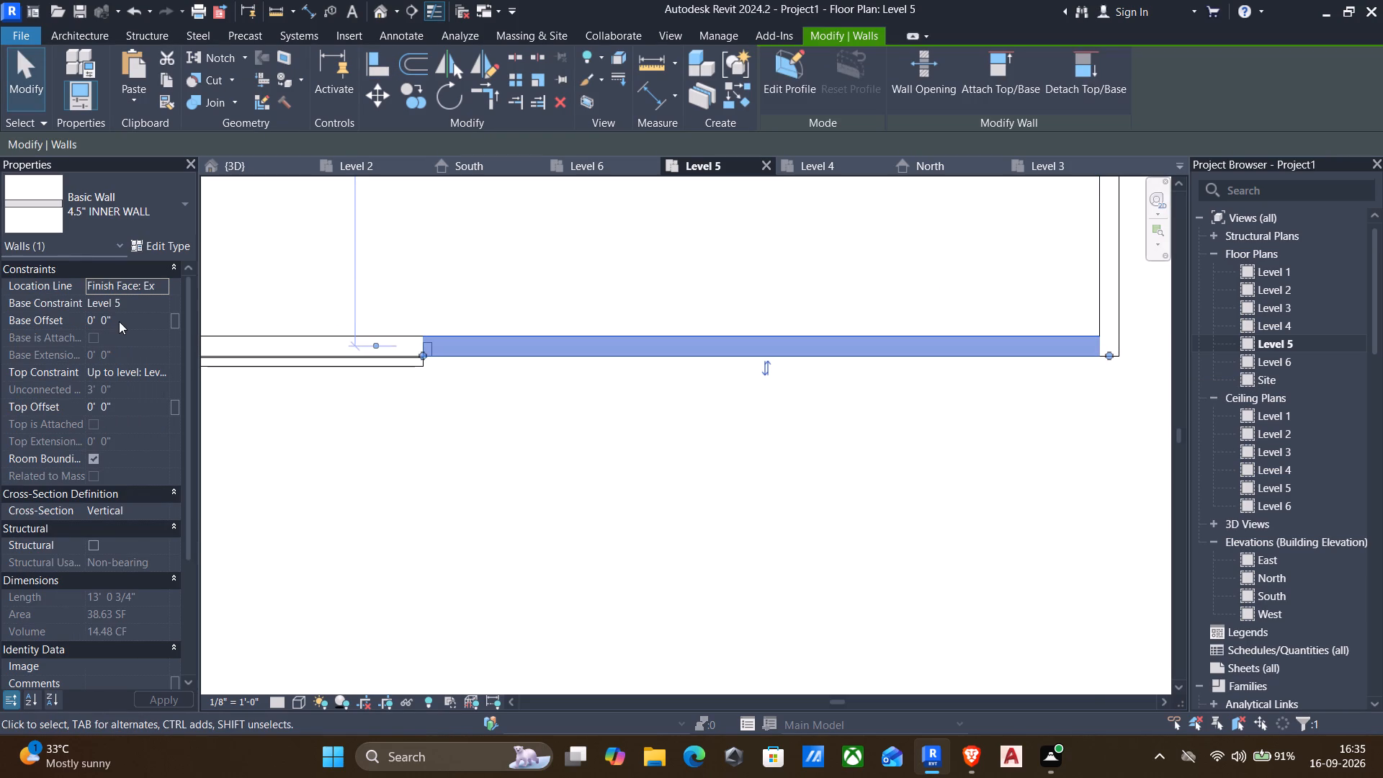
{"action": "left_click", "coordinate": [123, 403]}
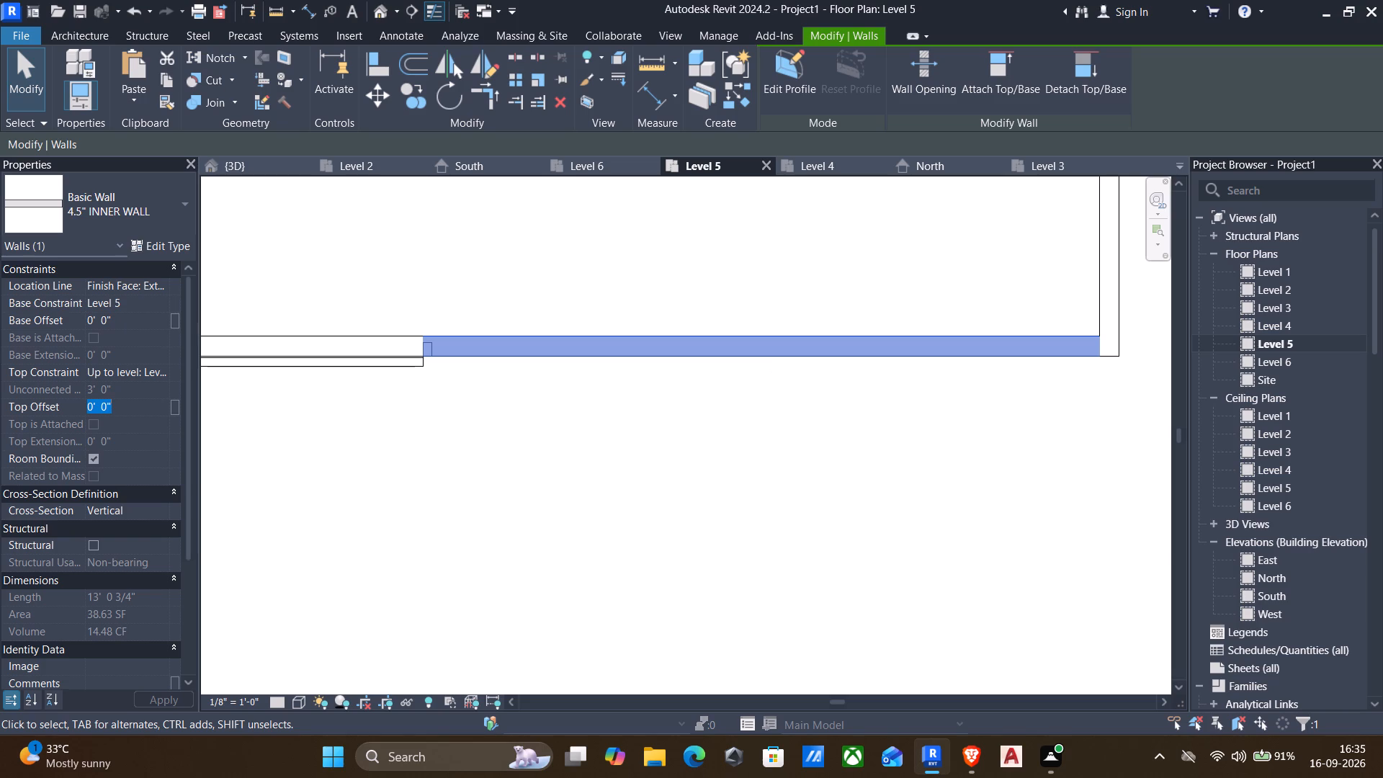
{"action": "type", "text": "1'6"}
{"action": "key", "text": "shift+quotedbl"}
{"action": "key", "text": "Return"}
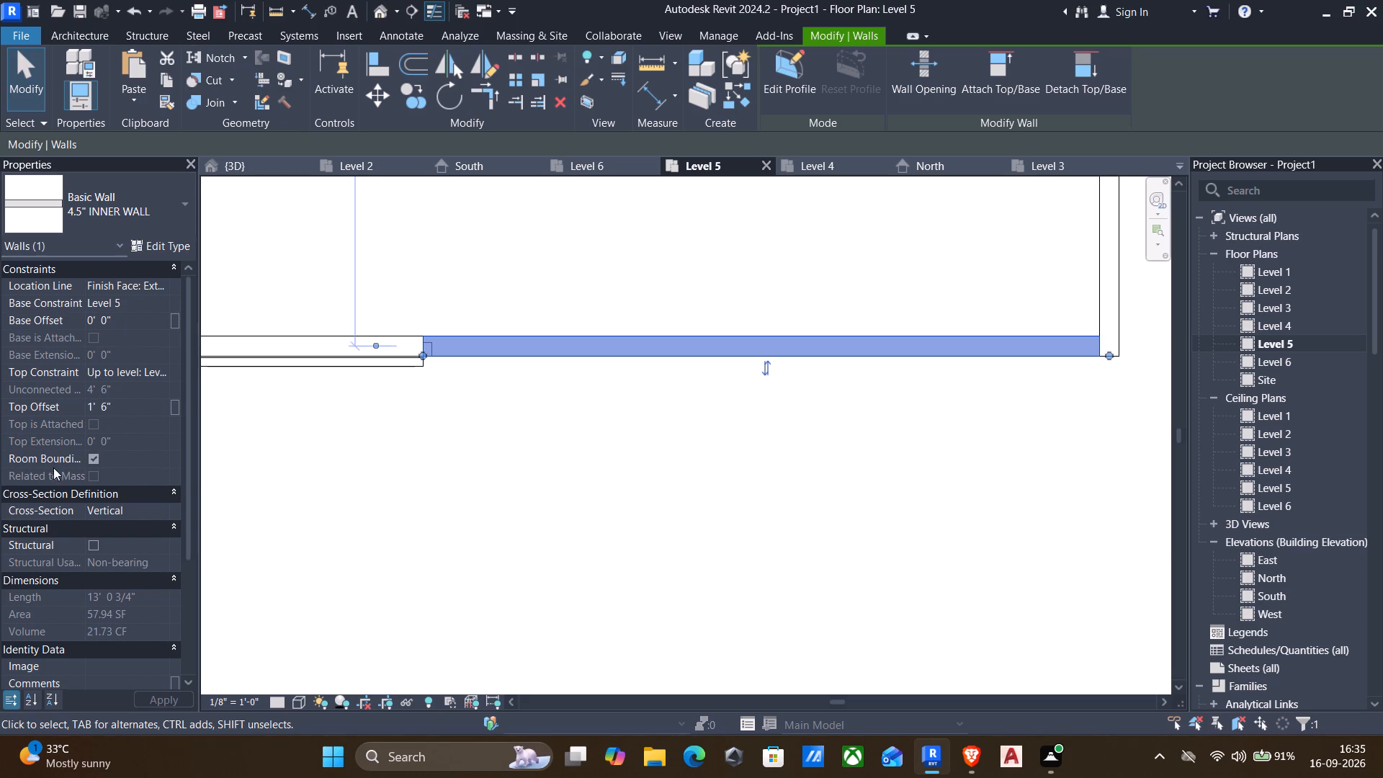
In the 3D view, lower the new front wall's top edge to a wall height of about 6 1/2".
{"action": "left_click", "coordinate": [384, 6]}
{"action": "middle_click_drag", "start_coordinate": [519, 323], "coordinate": [573, 485]}
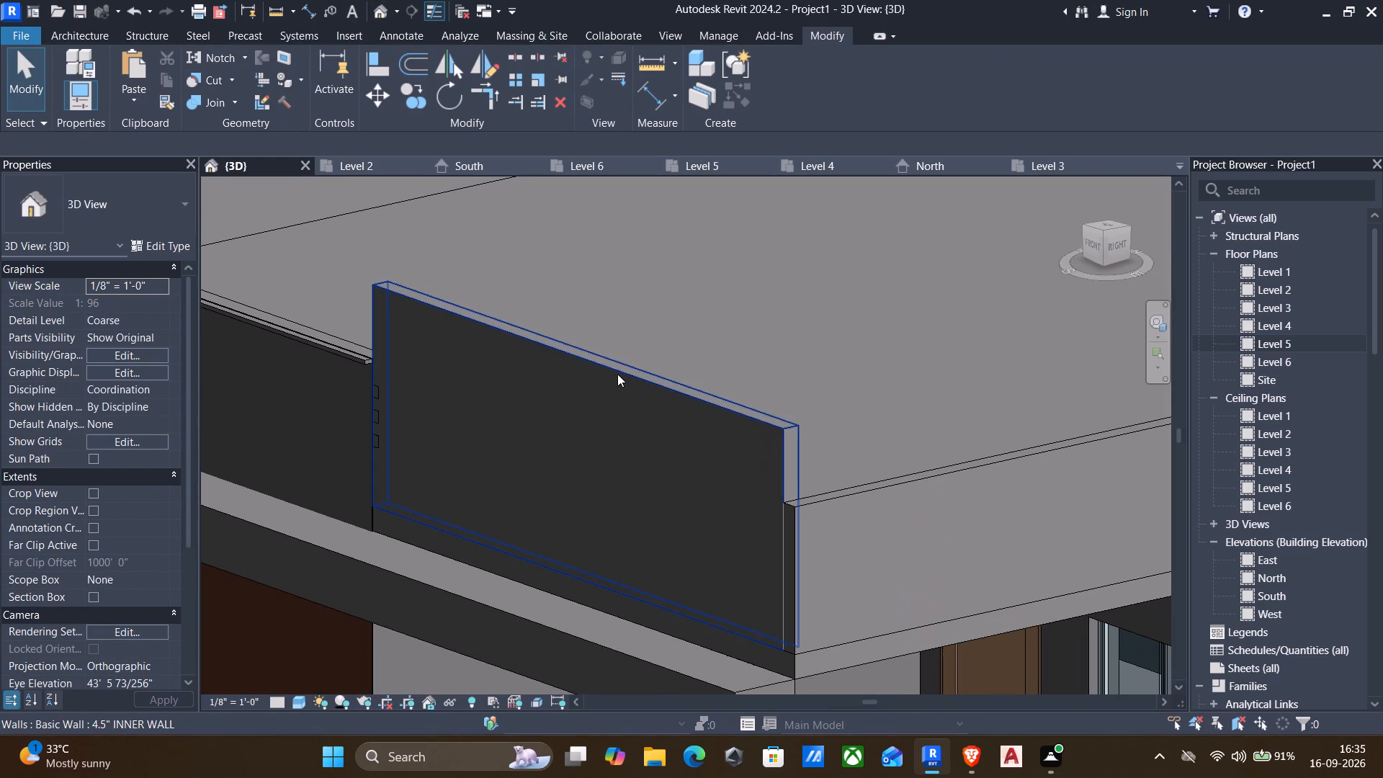
{"action": "left_click", "coordinate": [617, 374]}
{"action": "left_click_drag", "start_coordinate": [583, 349], "coordinate": [588, 468]}
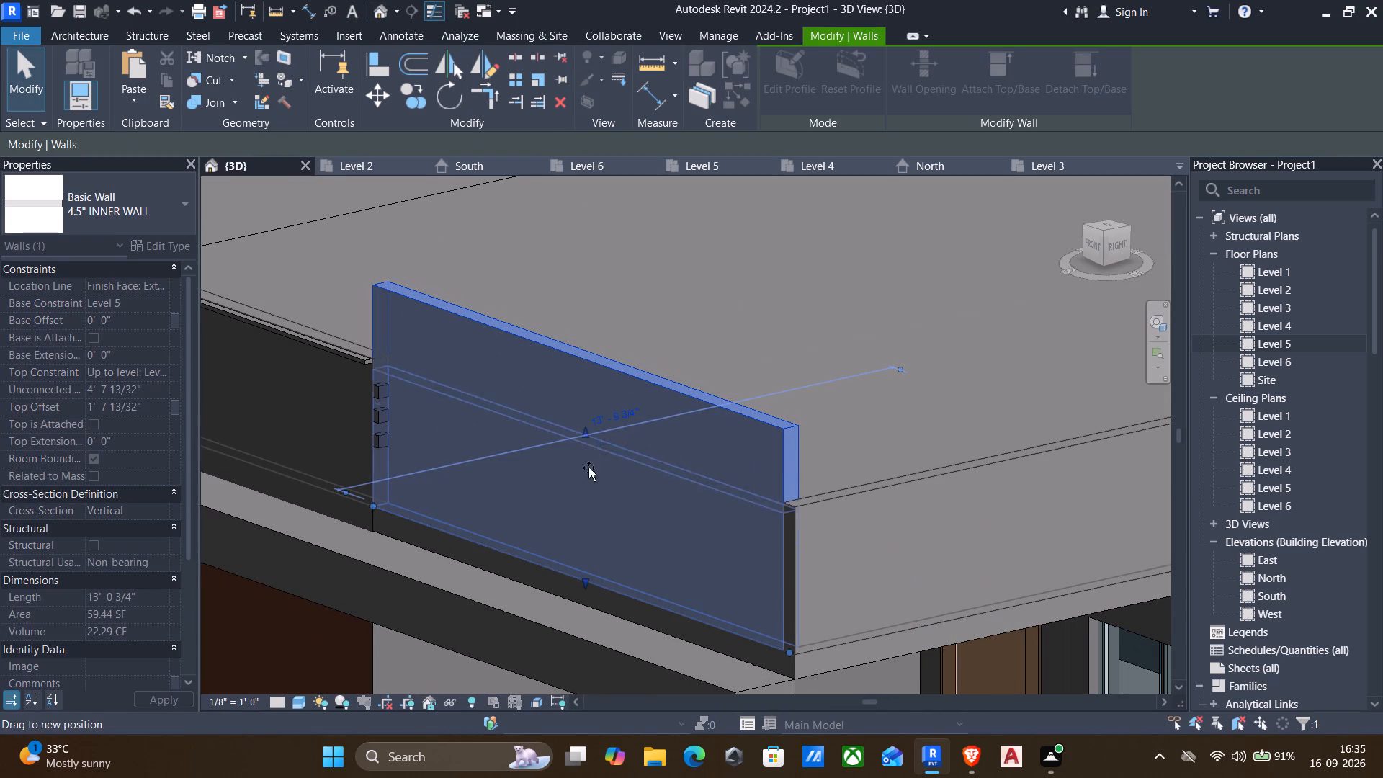
{"action": "left_click_drag", "start_coordinate": [588, 468], "coordinate": [591, 550]}
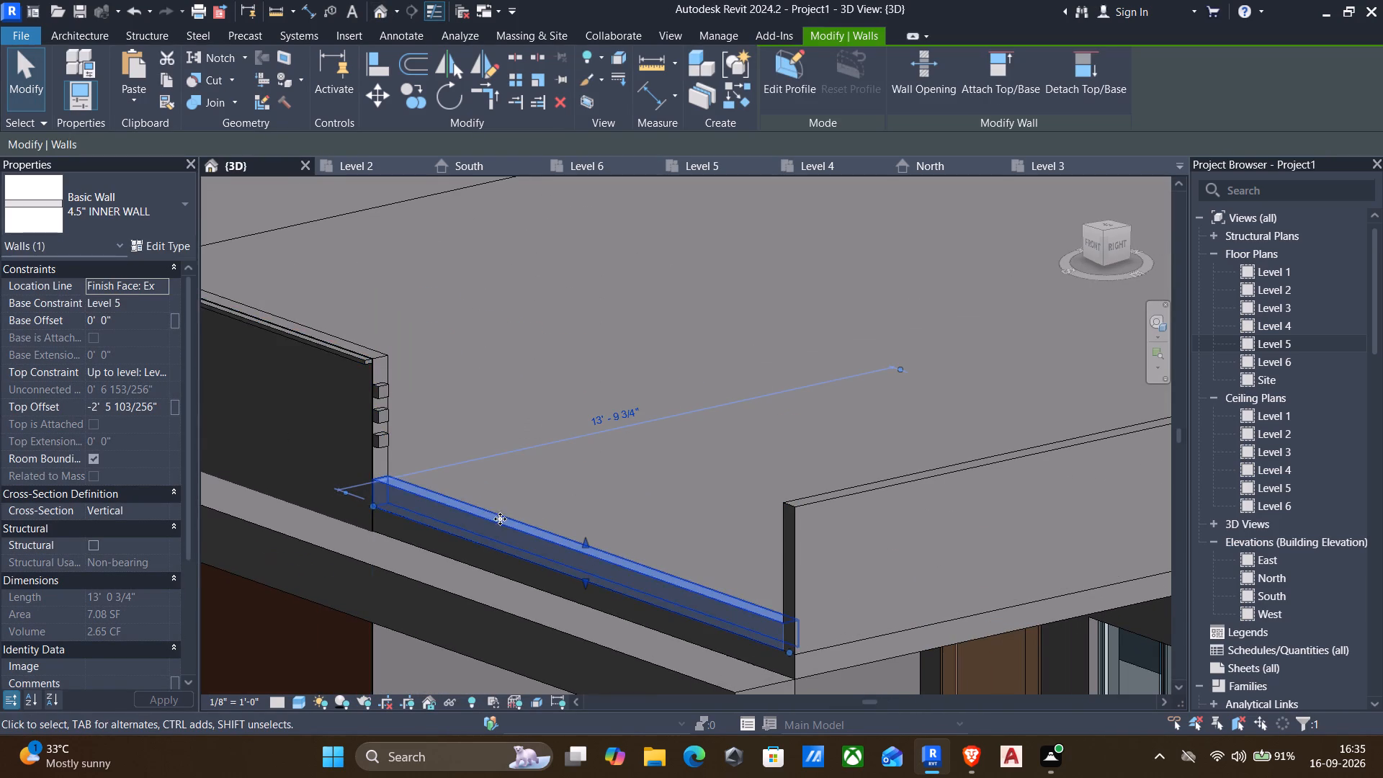
{"action": "key", "text": "Escape"}
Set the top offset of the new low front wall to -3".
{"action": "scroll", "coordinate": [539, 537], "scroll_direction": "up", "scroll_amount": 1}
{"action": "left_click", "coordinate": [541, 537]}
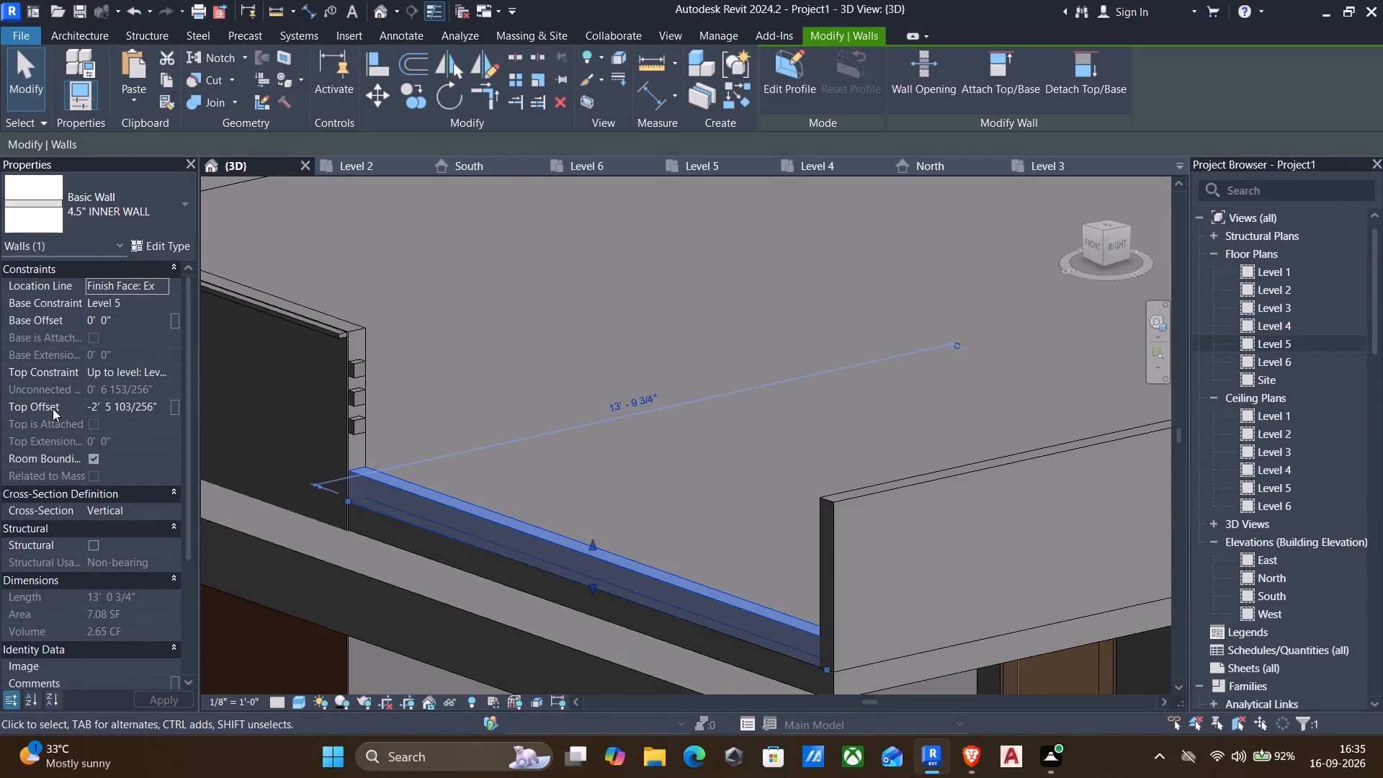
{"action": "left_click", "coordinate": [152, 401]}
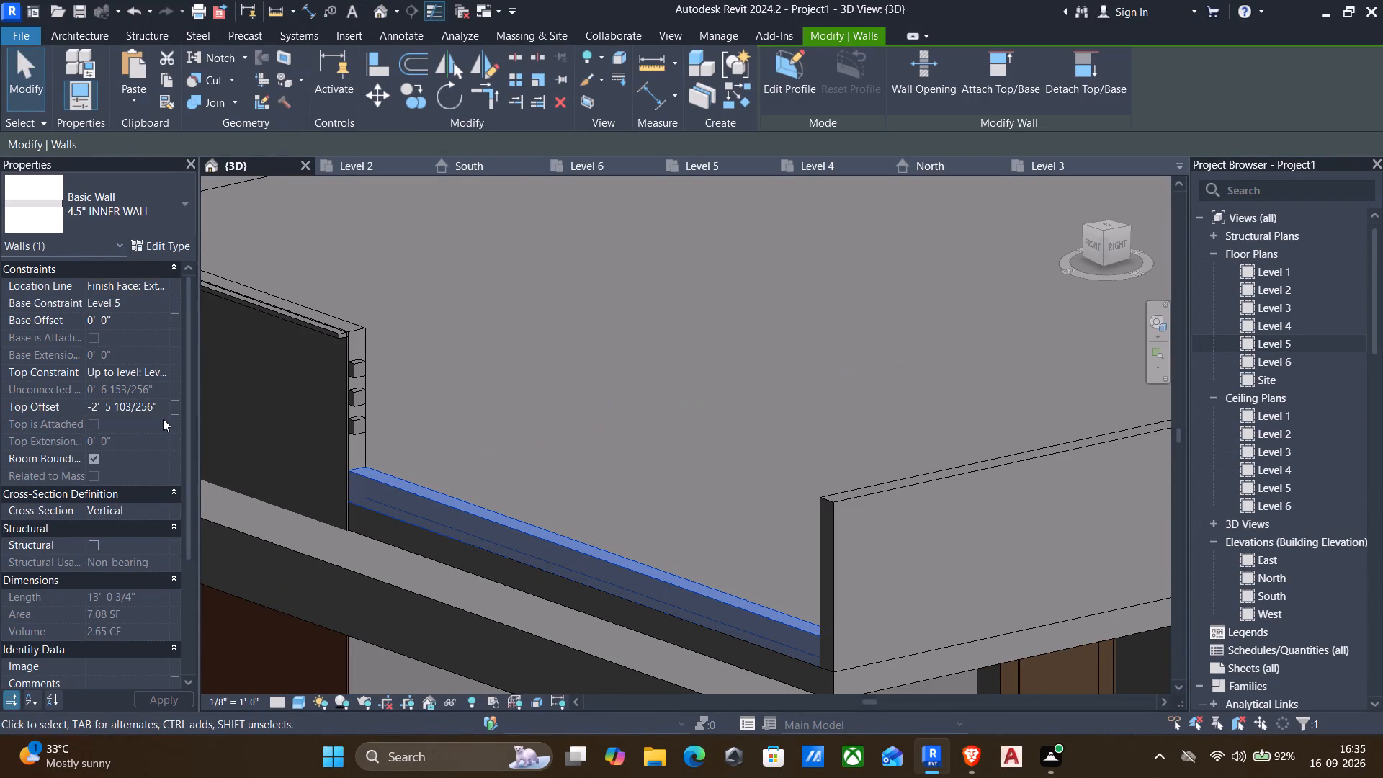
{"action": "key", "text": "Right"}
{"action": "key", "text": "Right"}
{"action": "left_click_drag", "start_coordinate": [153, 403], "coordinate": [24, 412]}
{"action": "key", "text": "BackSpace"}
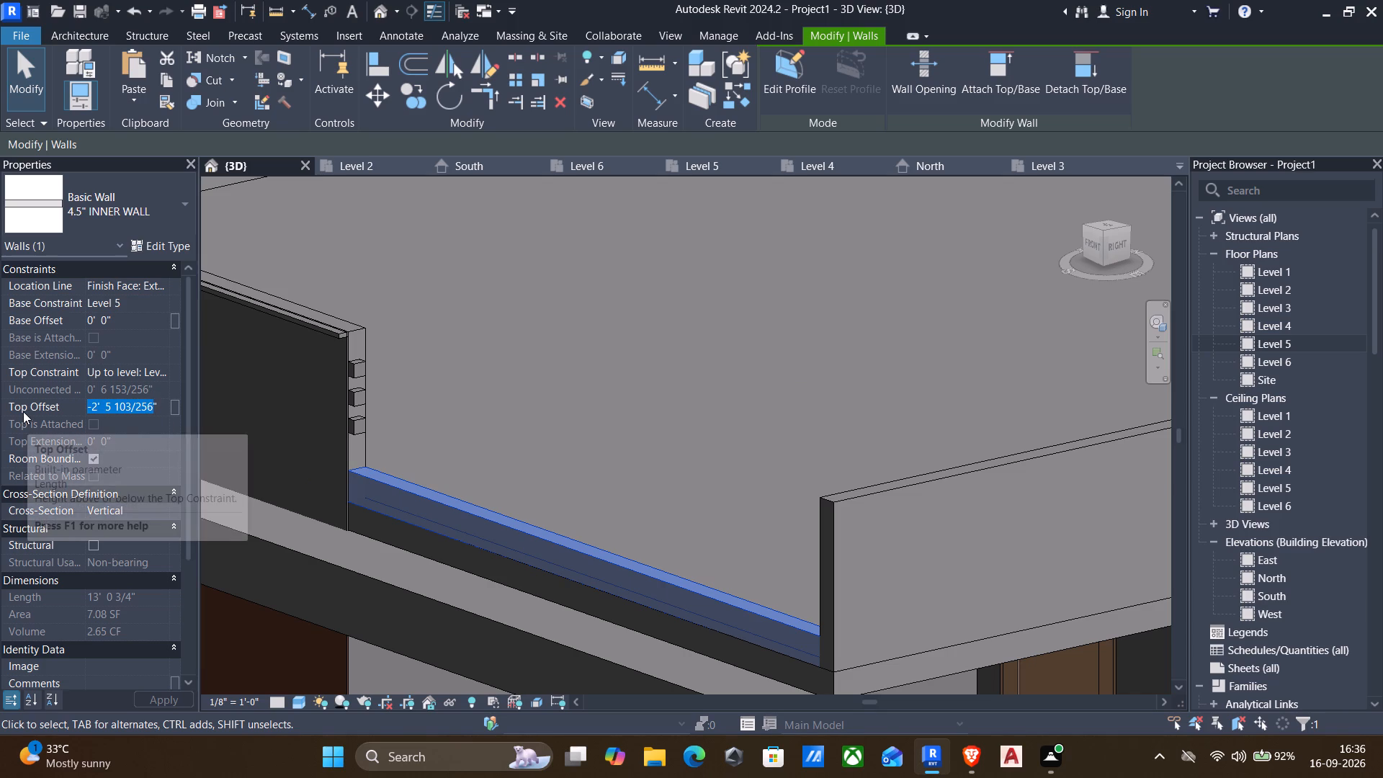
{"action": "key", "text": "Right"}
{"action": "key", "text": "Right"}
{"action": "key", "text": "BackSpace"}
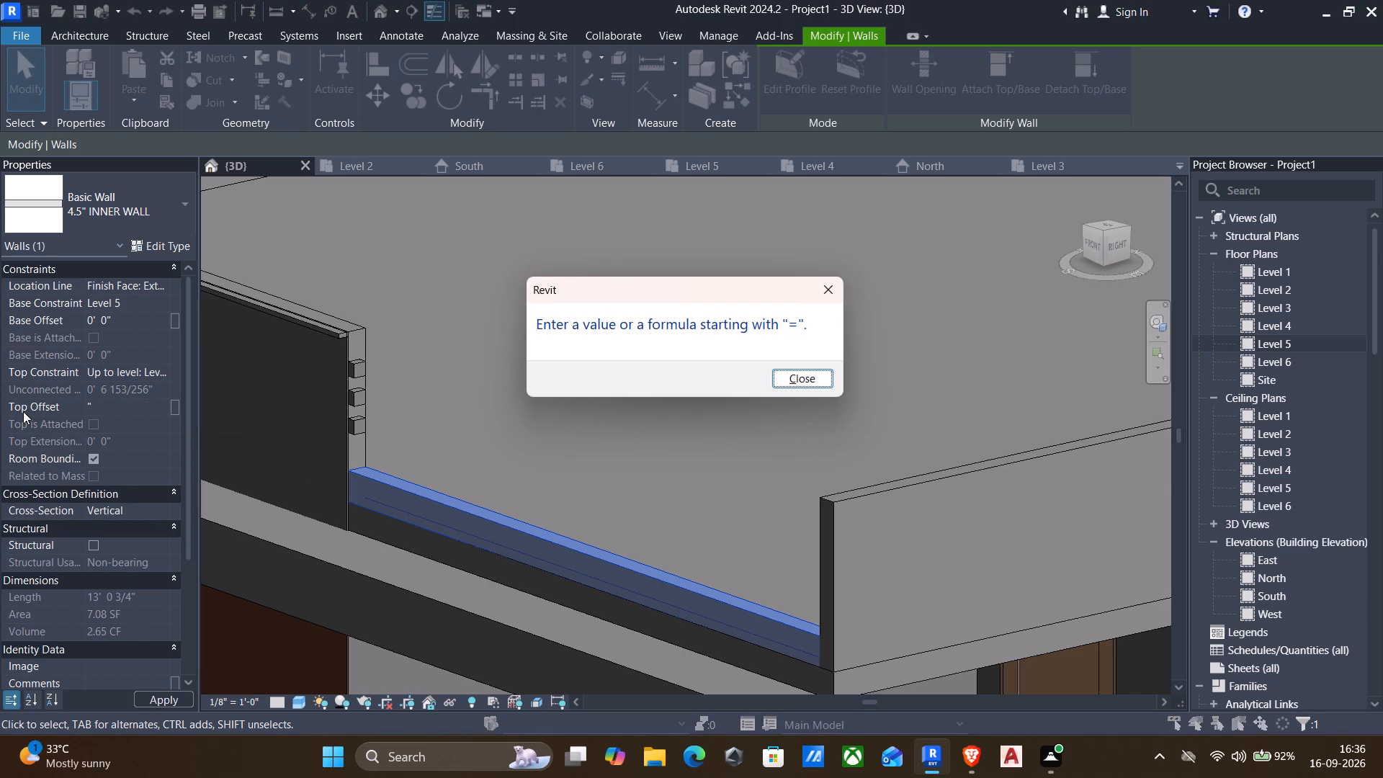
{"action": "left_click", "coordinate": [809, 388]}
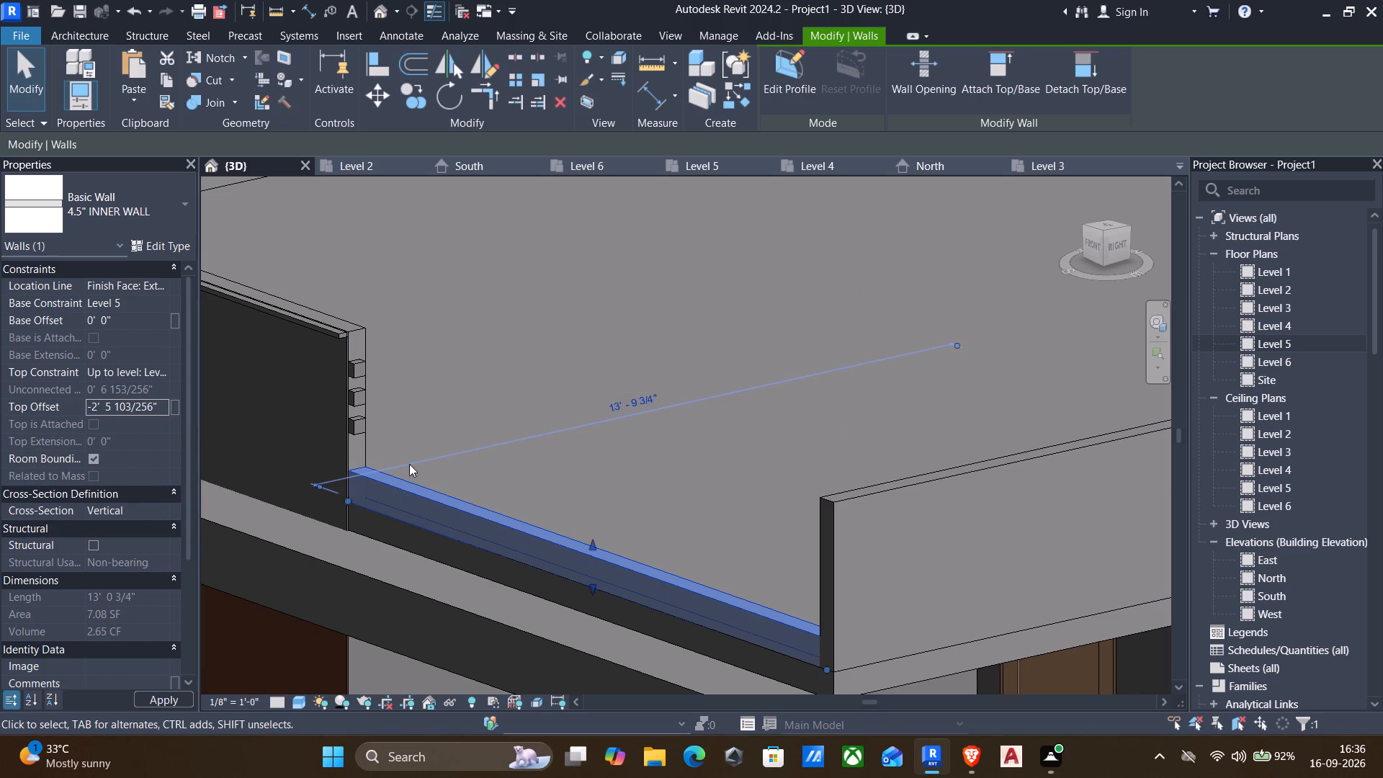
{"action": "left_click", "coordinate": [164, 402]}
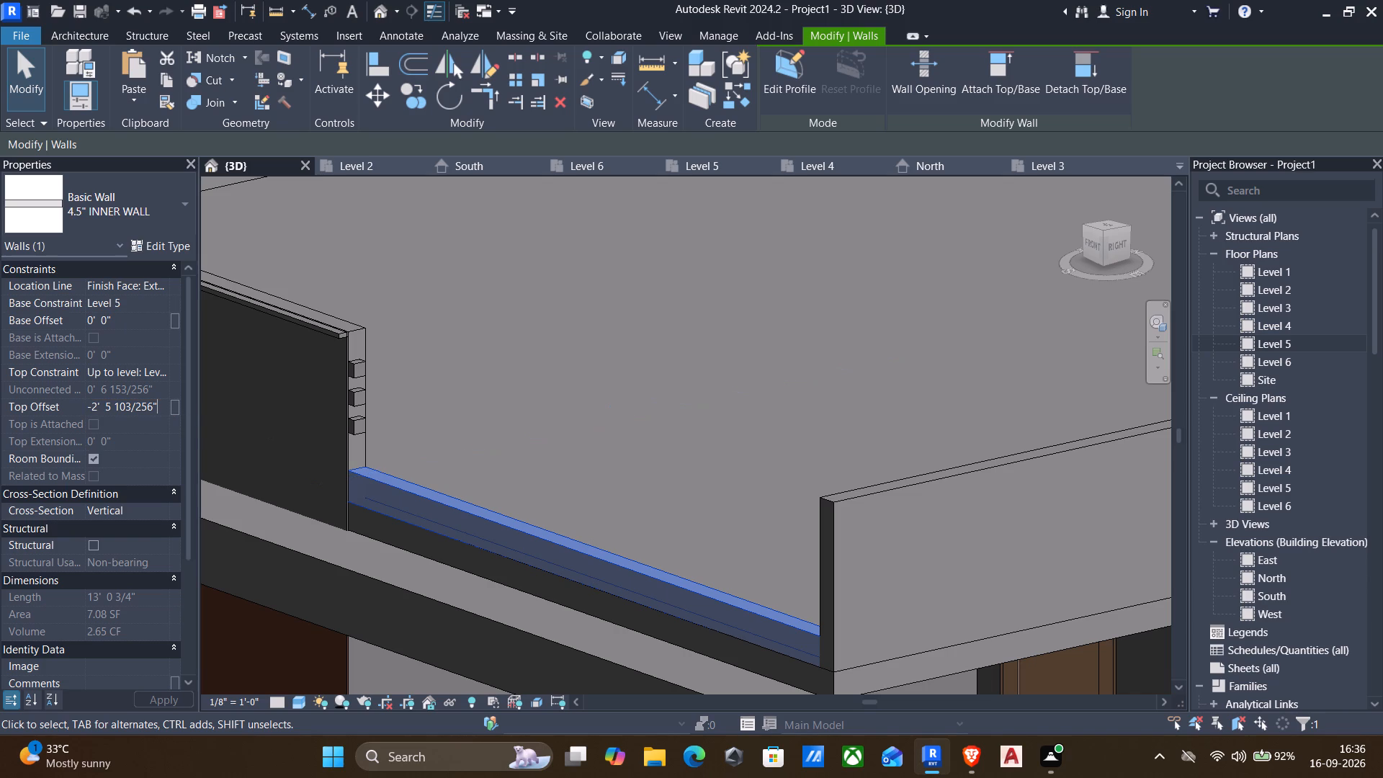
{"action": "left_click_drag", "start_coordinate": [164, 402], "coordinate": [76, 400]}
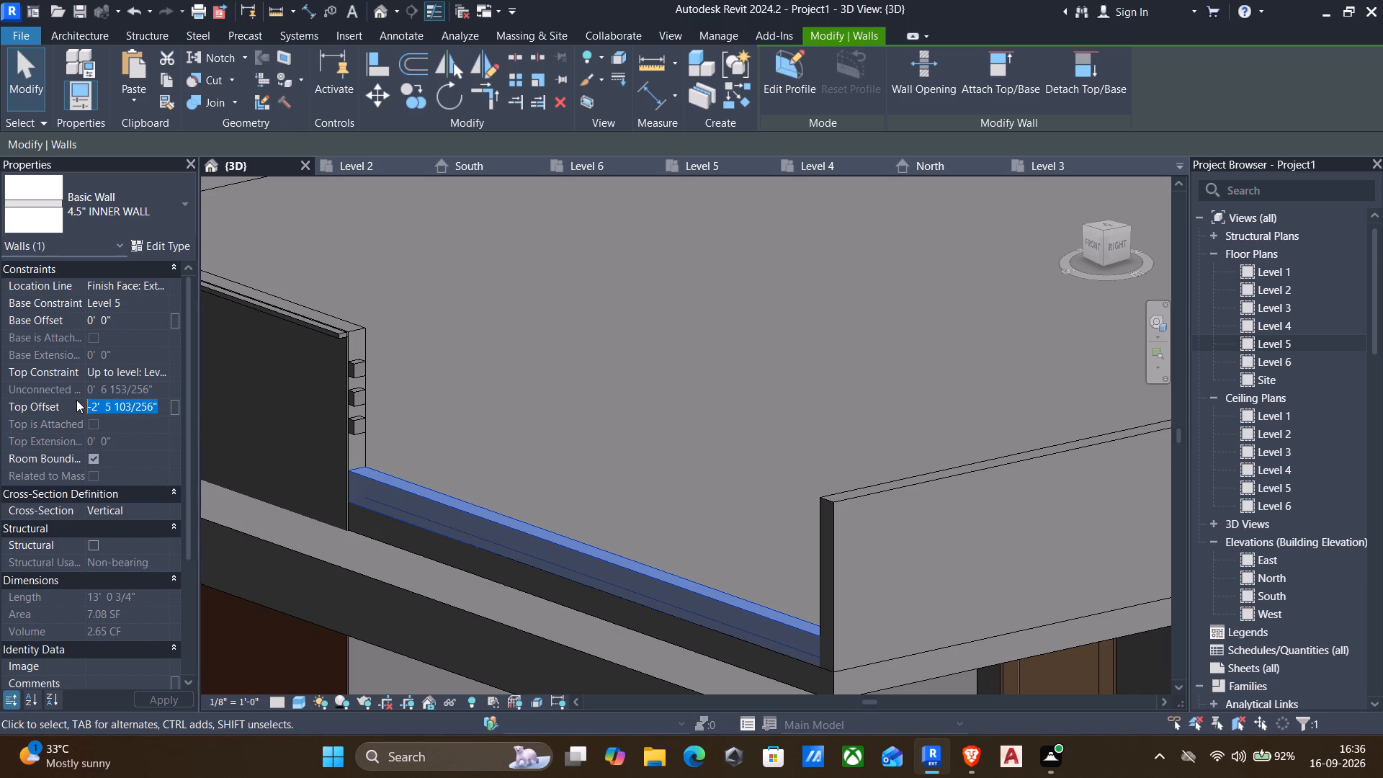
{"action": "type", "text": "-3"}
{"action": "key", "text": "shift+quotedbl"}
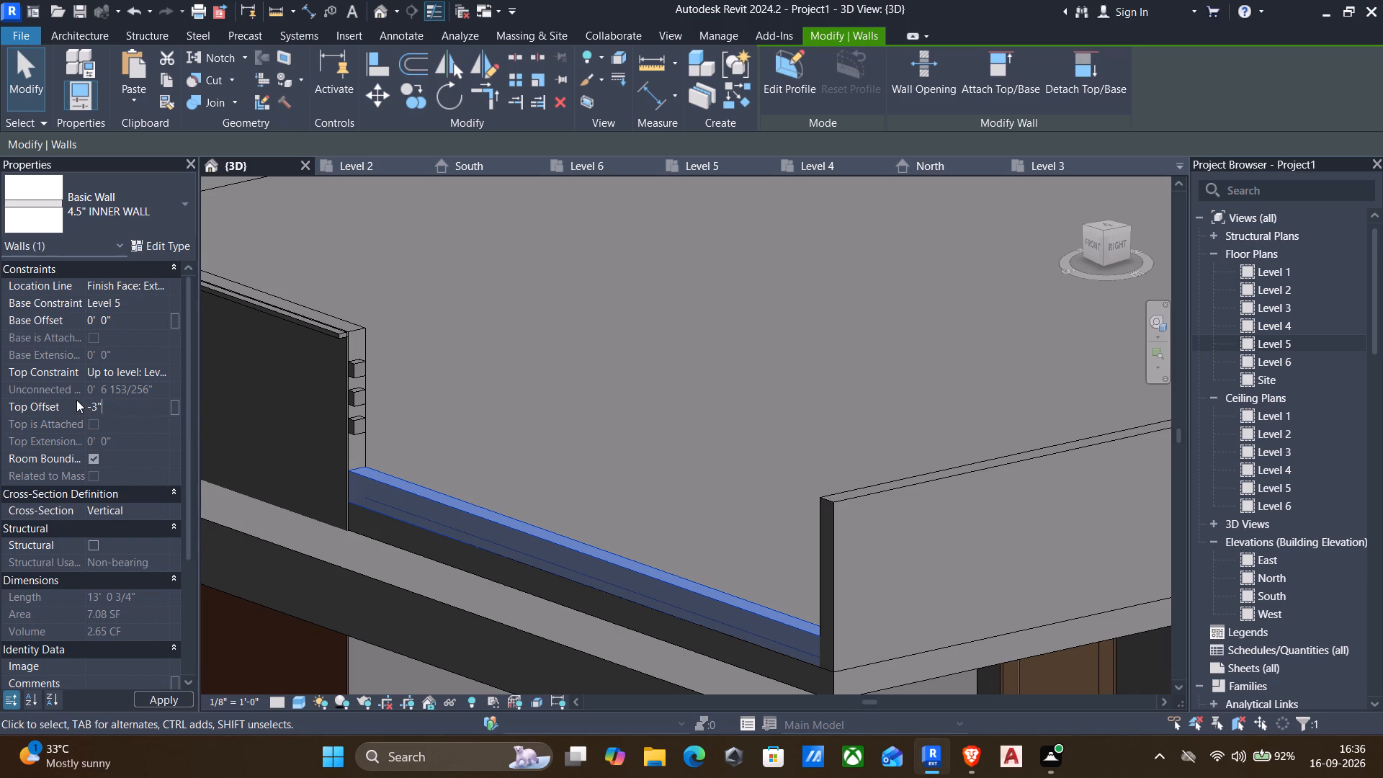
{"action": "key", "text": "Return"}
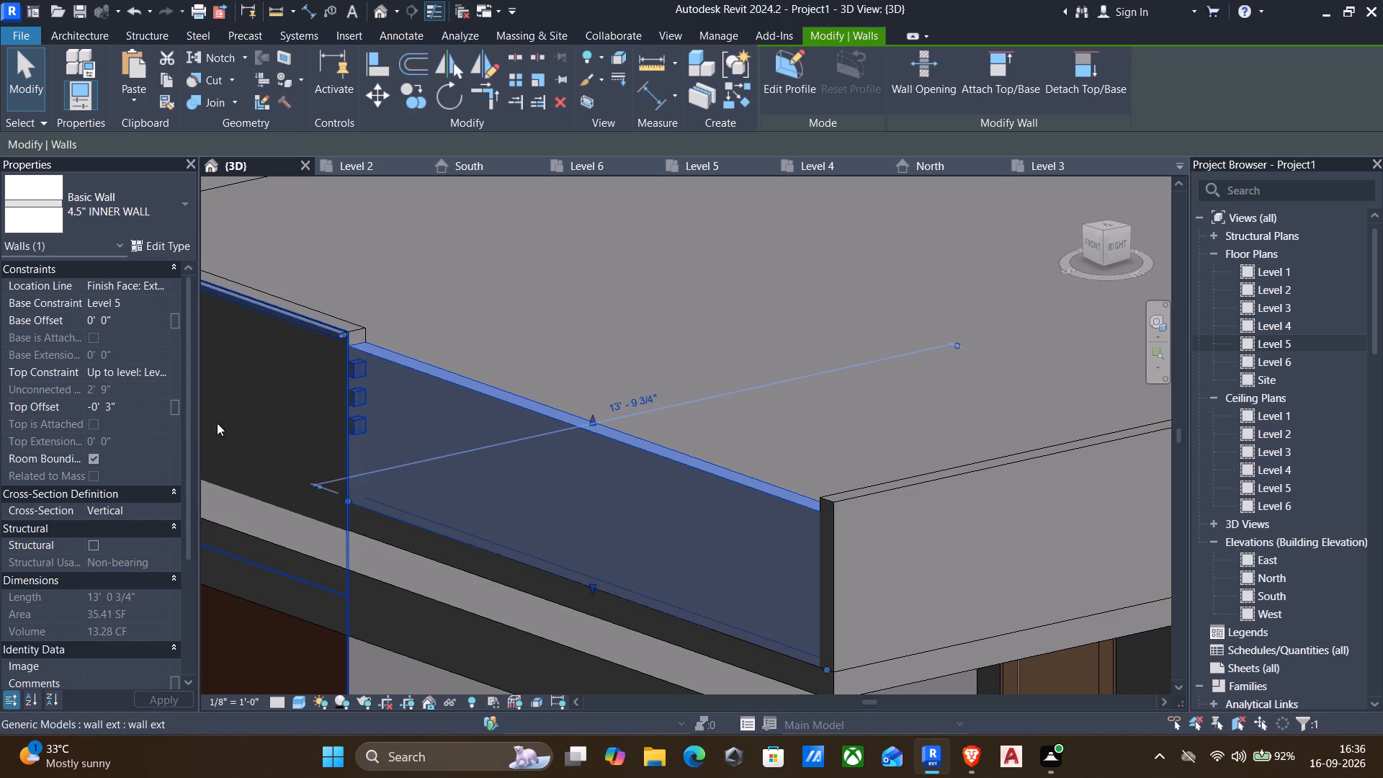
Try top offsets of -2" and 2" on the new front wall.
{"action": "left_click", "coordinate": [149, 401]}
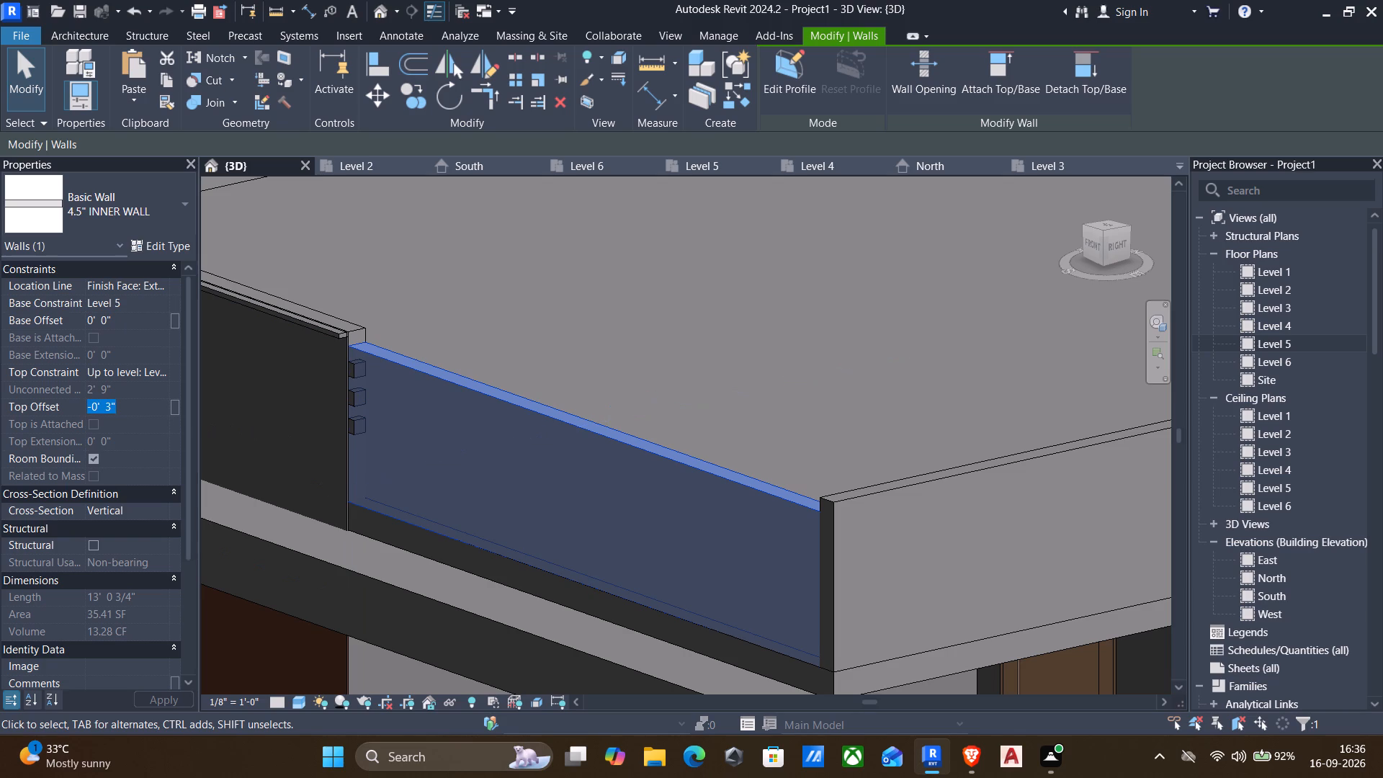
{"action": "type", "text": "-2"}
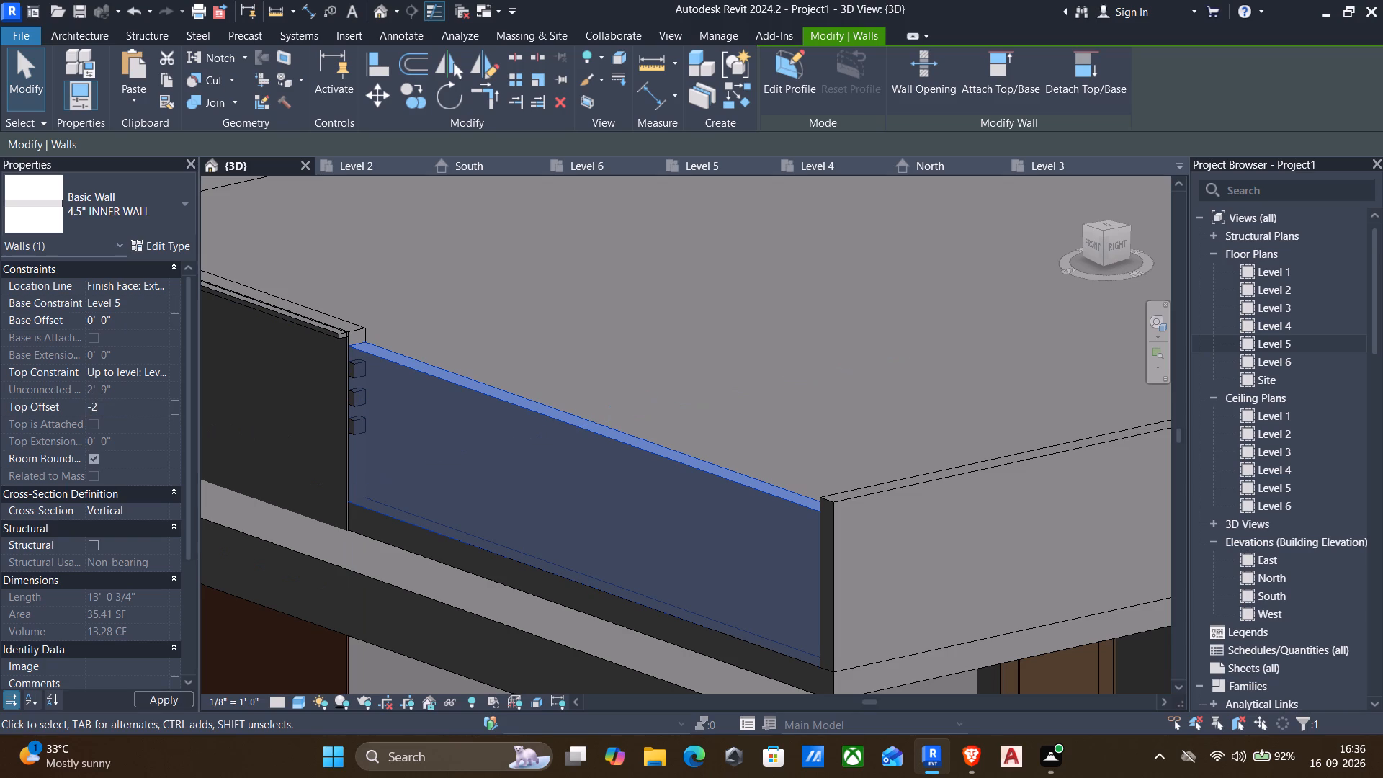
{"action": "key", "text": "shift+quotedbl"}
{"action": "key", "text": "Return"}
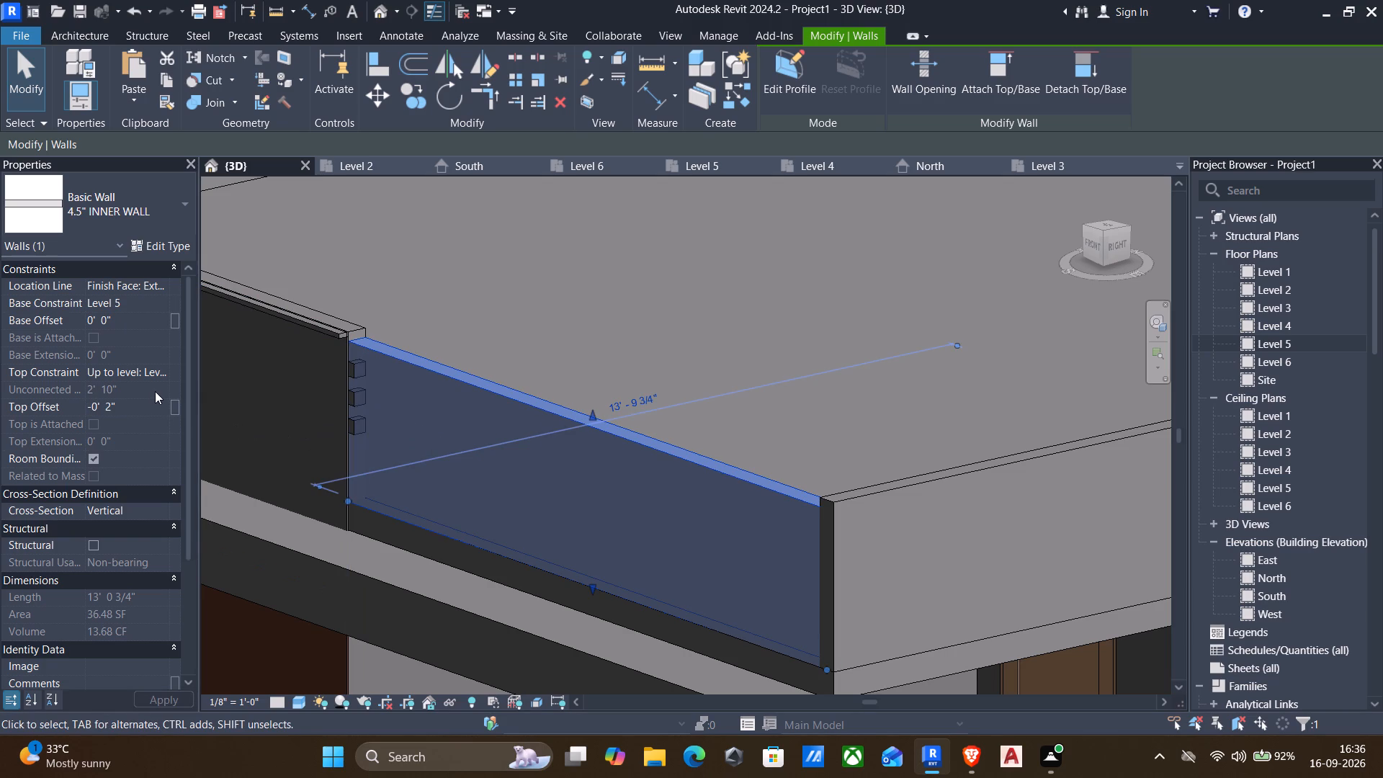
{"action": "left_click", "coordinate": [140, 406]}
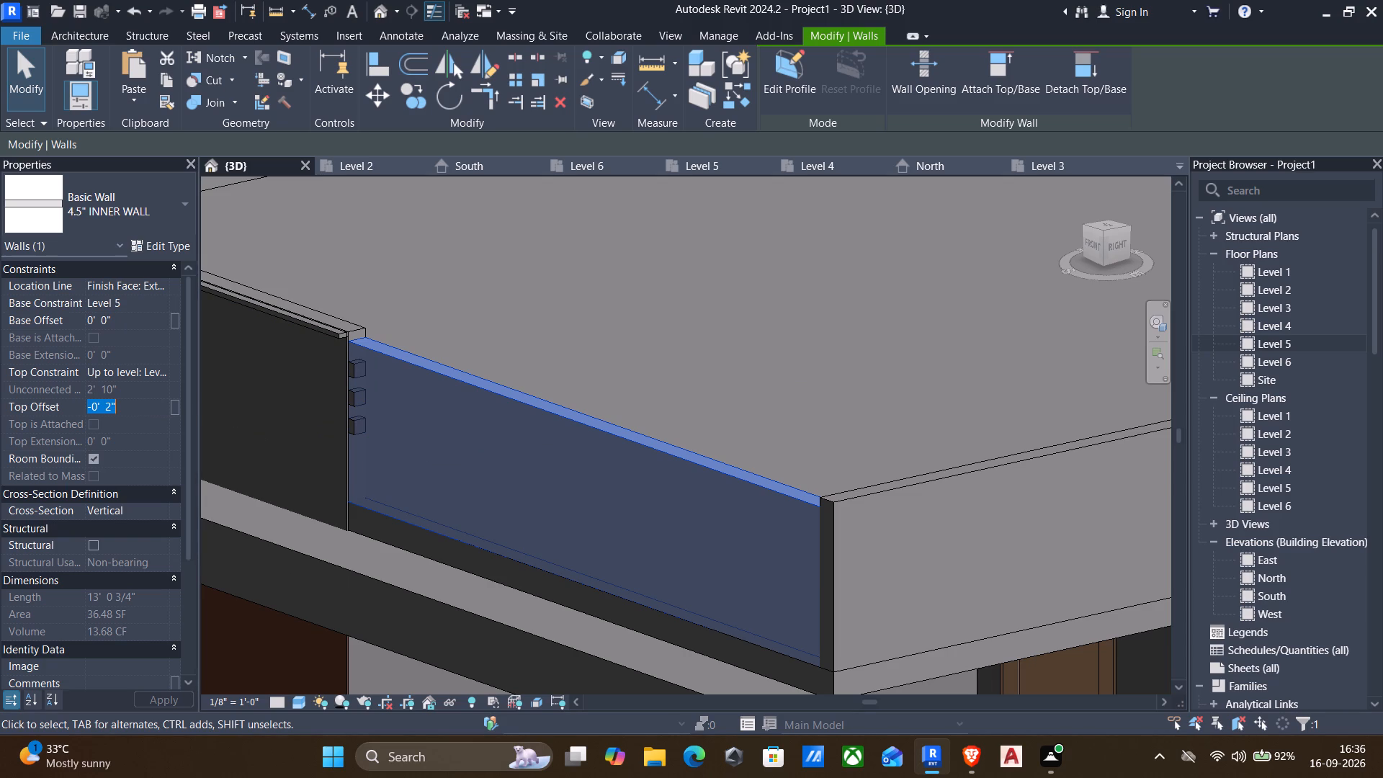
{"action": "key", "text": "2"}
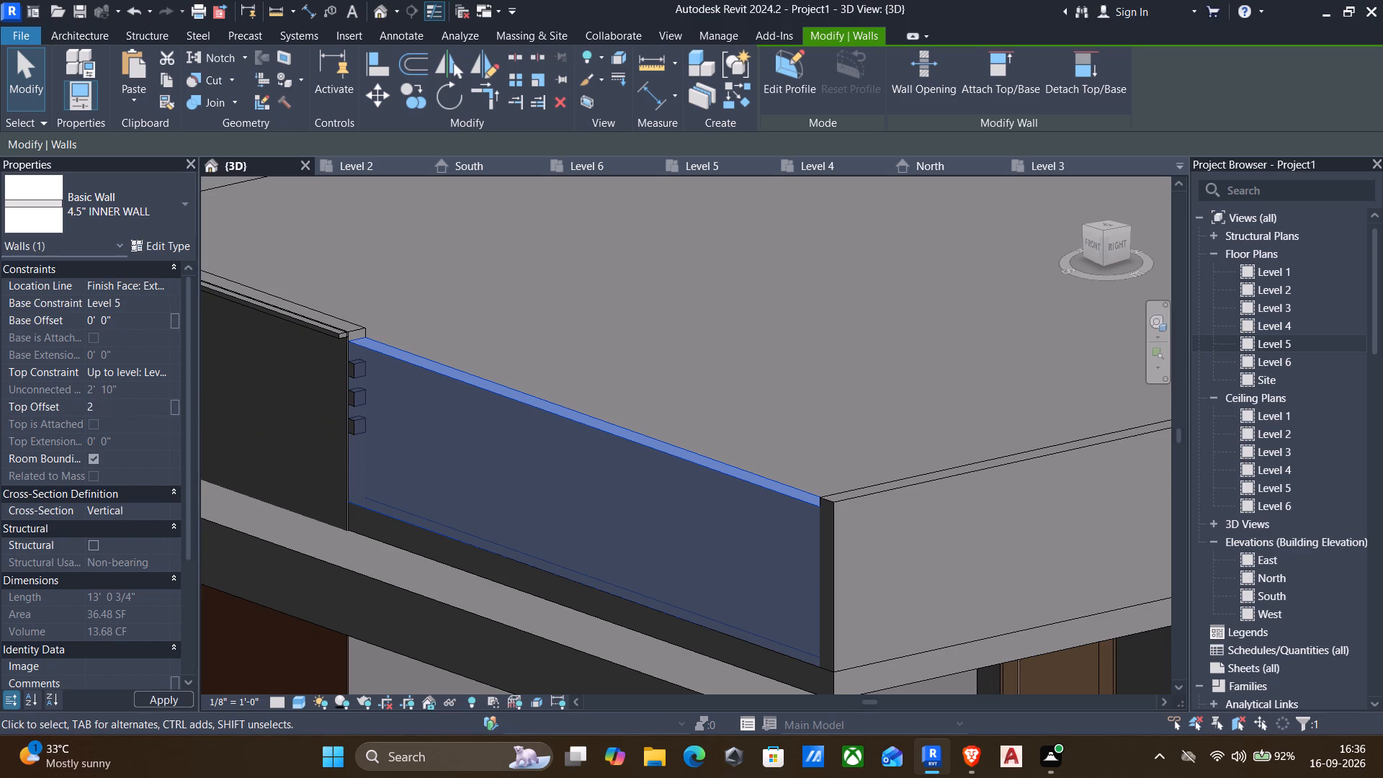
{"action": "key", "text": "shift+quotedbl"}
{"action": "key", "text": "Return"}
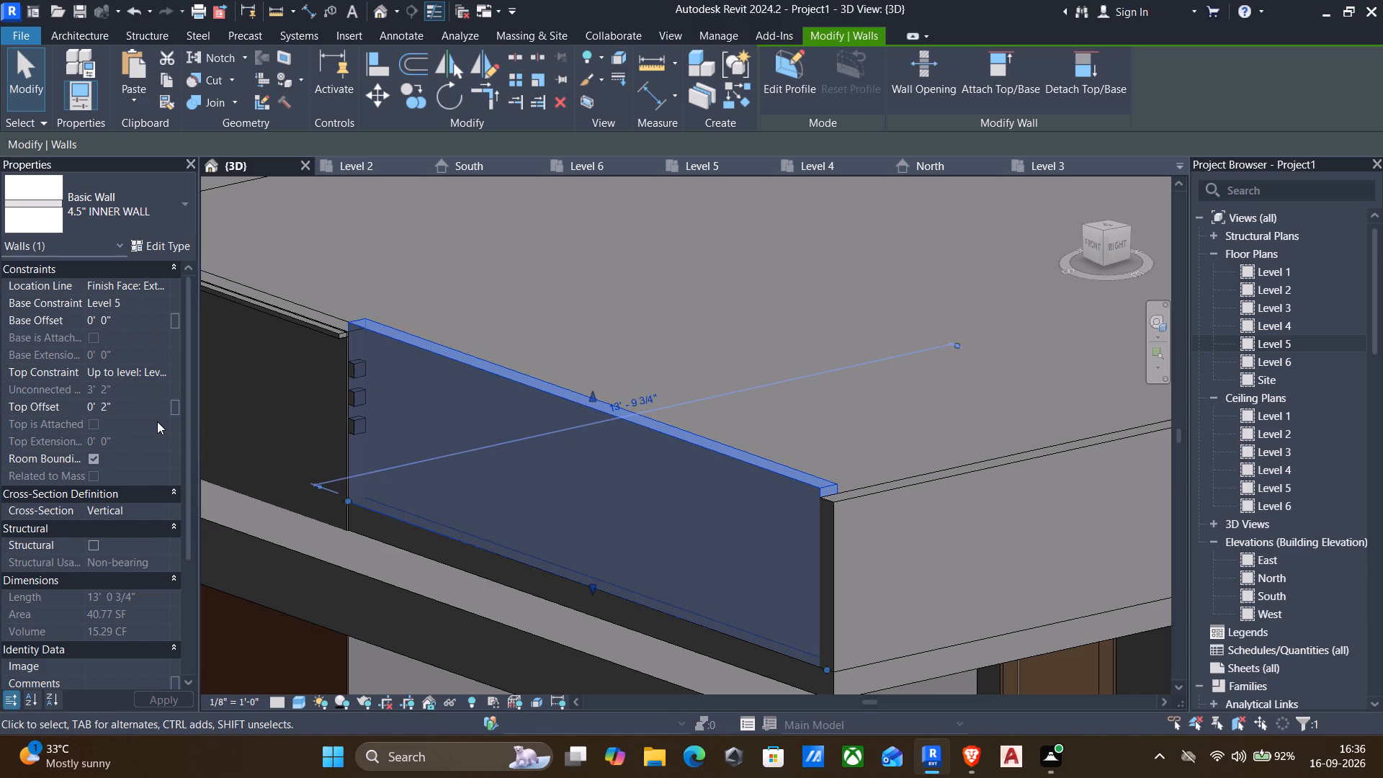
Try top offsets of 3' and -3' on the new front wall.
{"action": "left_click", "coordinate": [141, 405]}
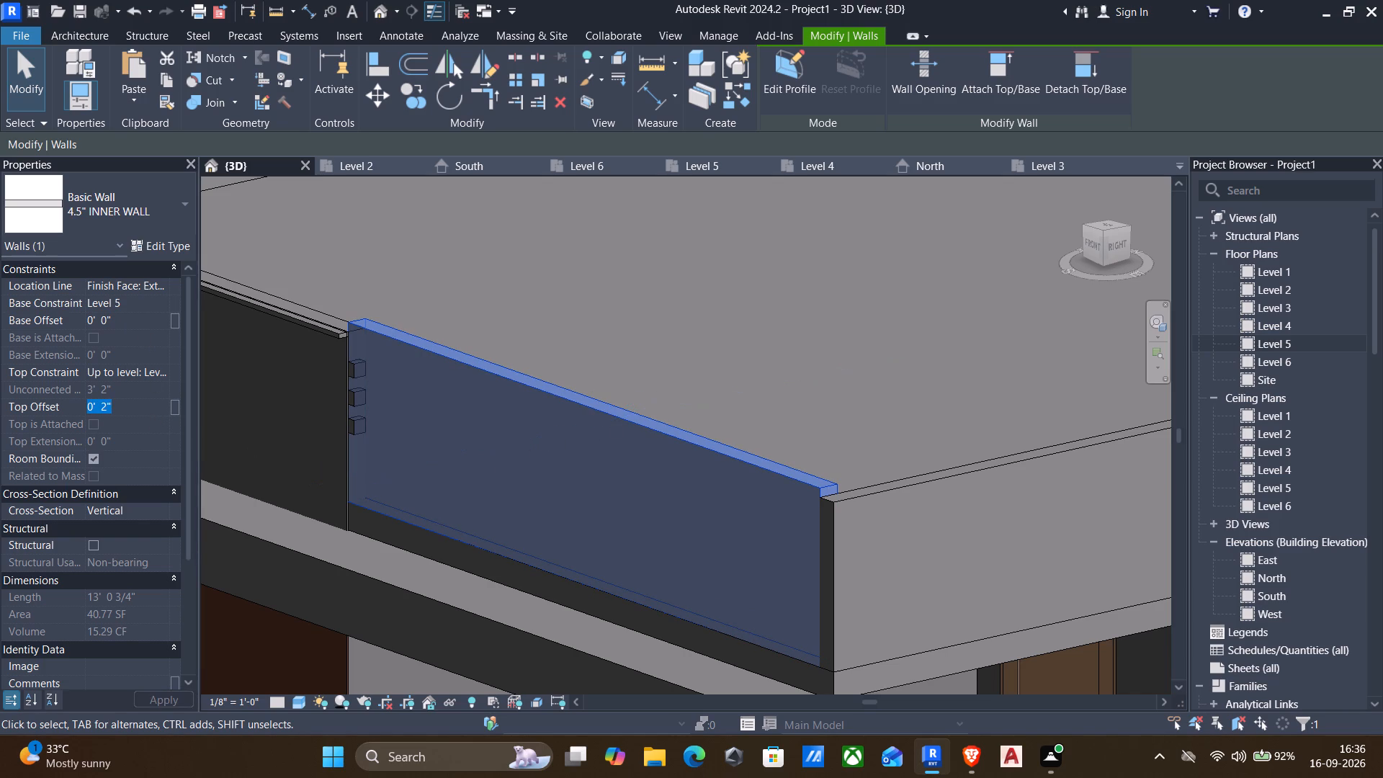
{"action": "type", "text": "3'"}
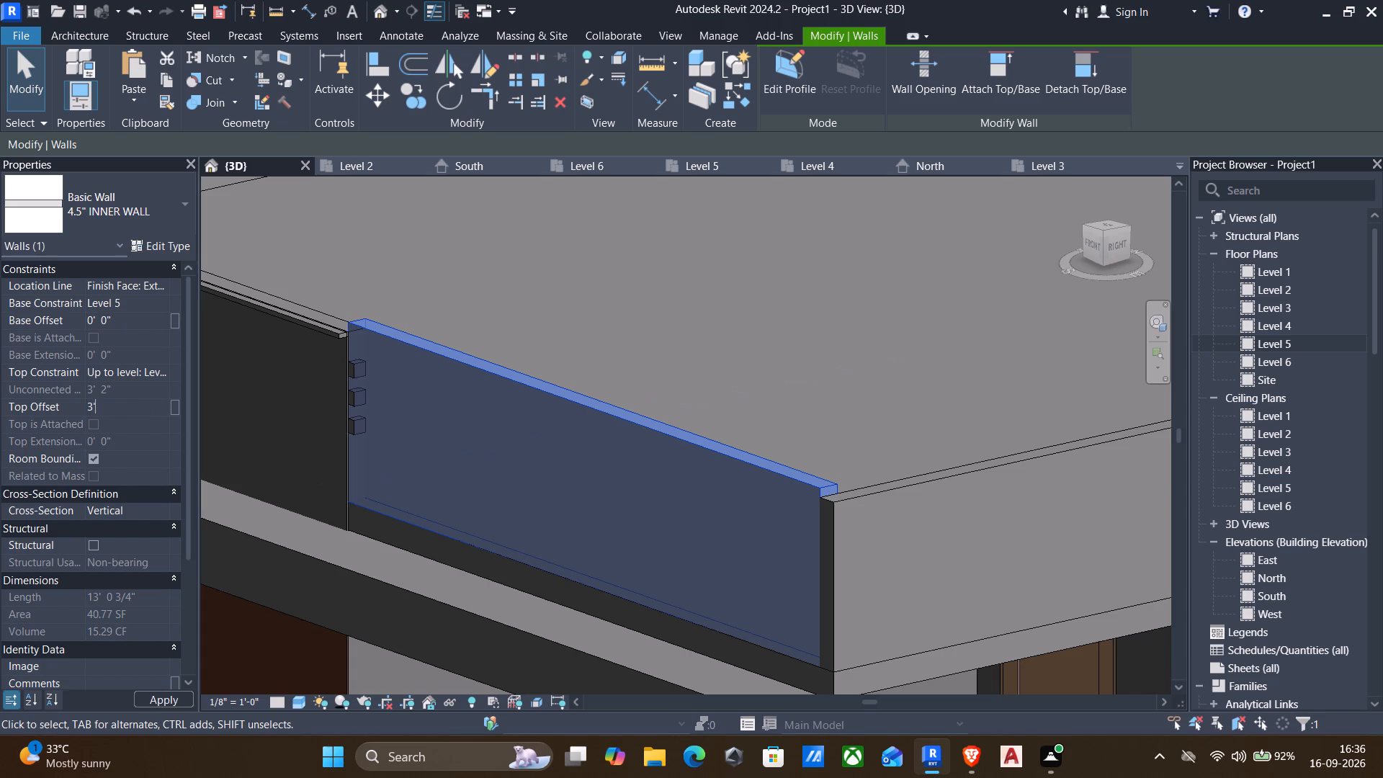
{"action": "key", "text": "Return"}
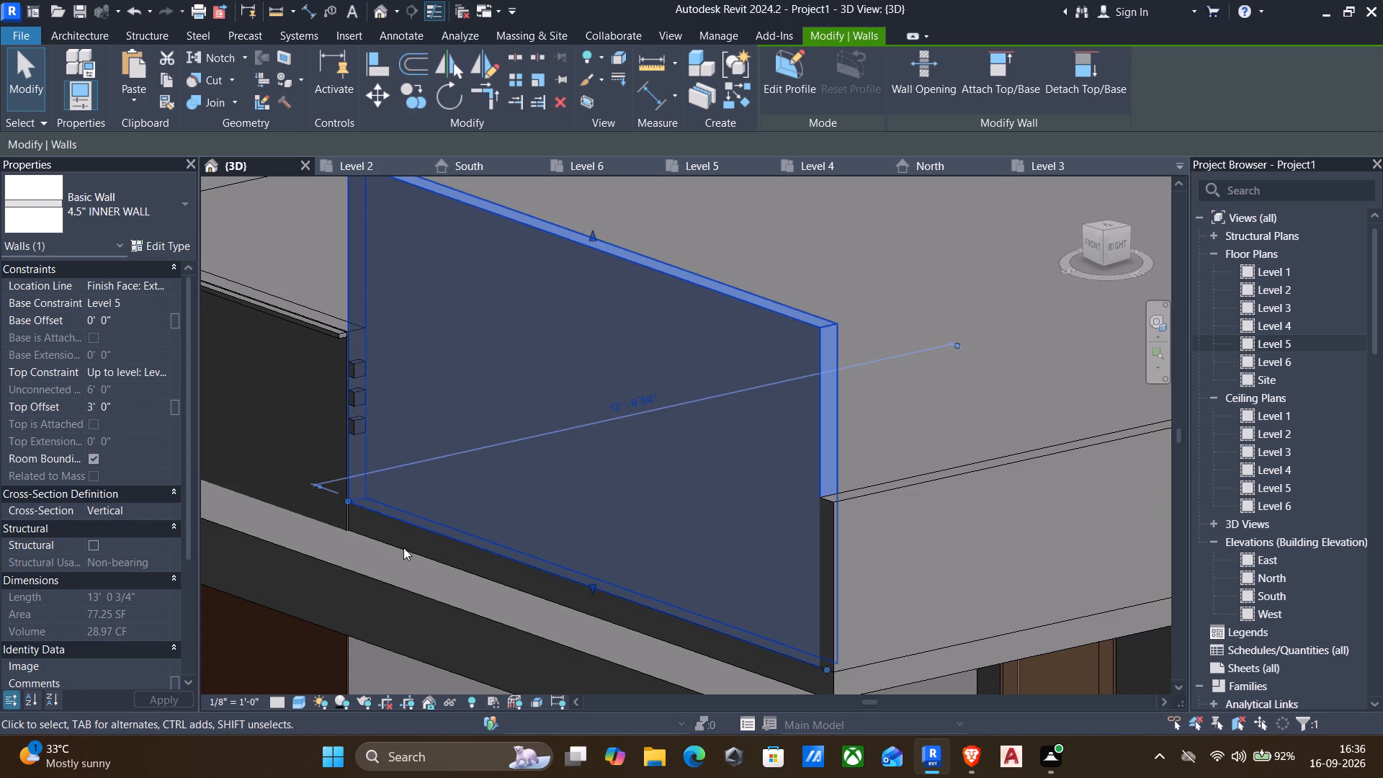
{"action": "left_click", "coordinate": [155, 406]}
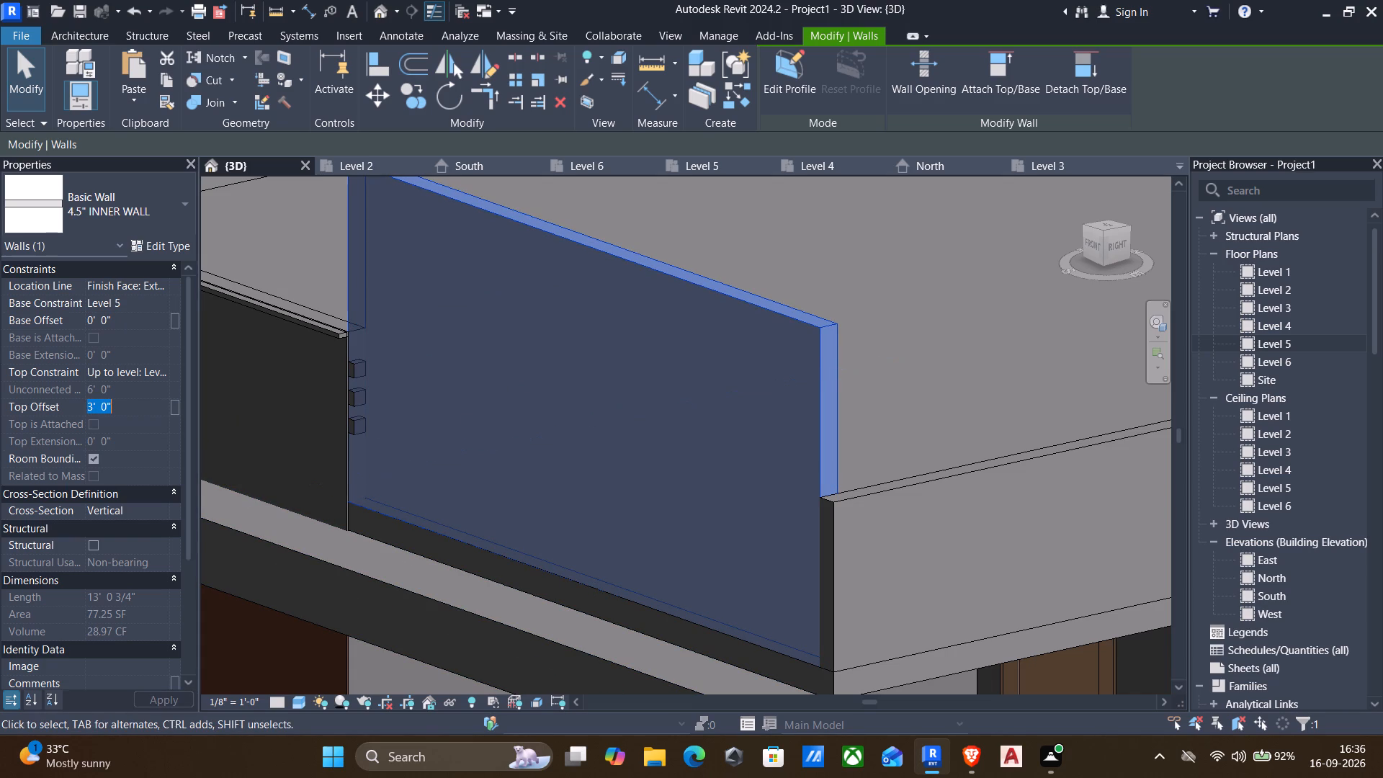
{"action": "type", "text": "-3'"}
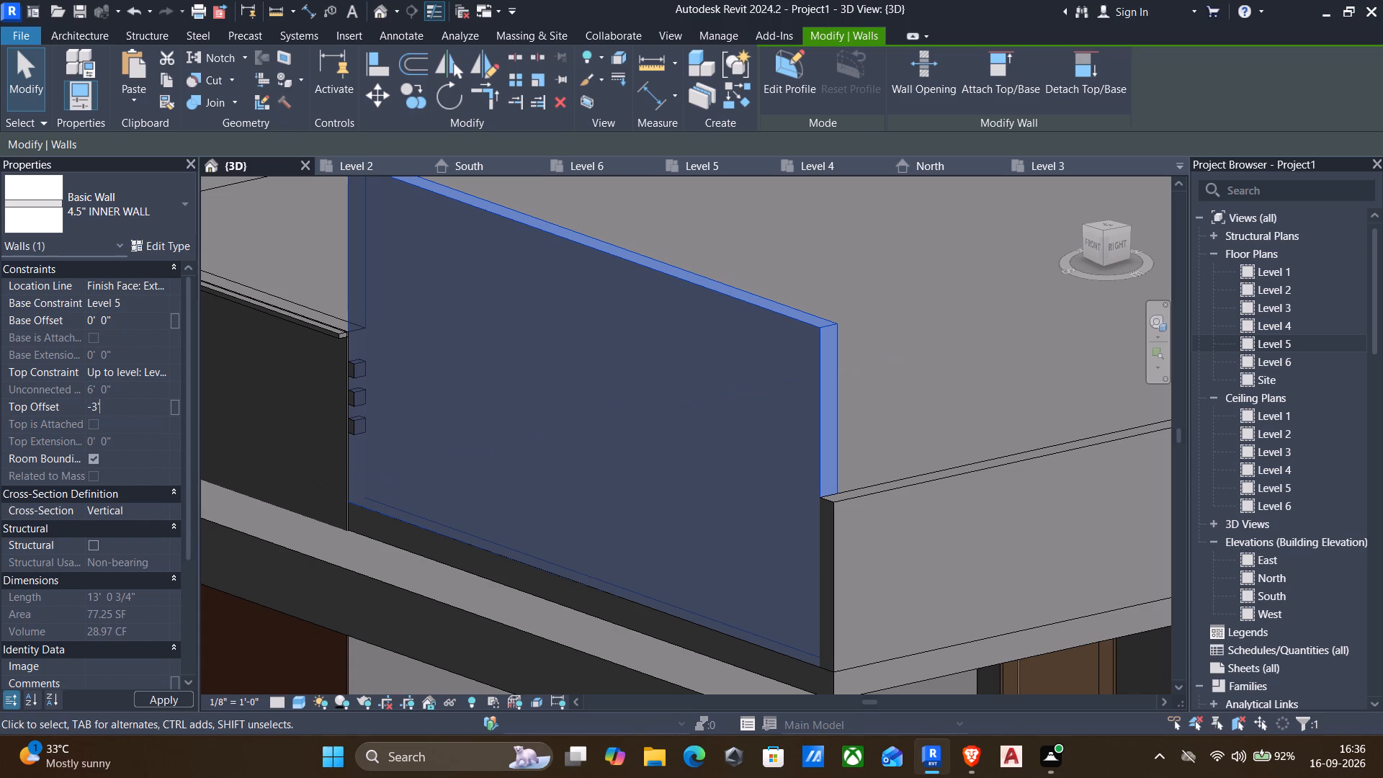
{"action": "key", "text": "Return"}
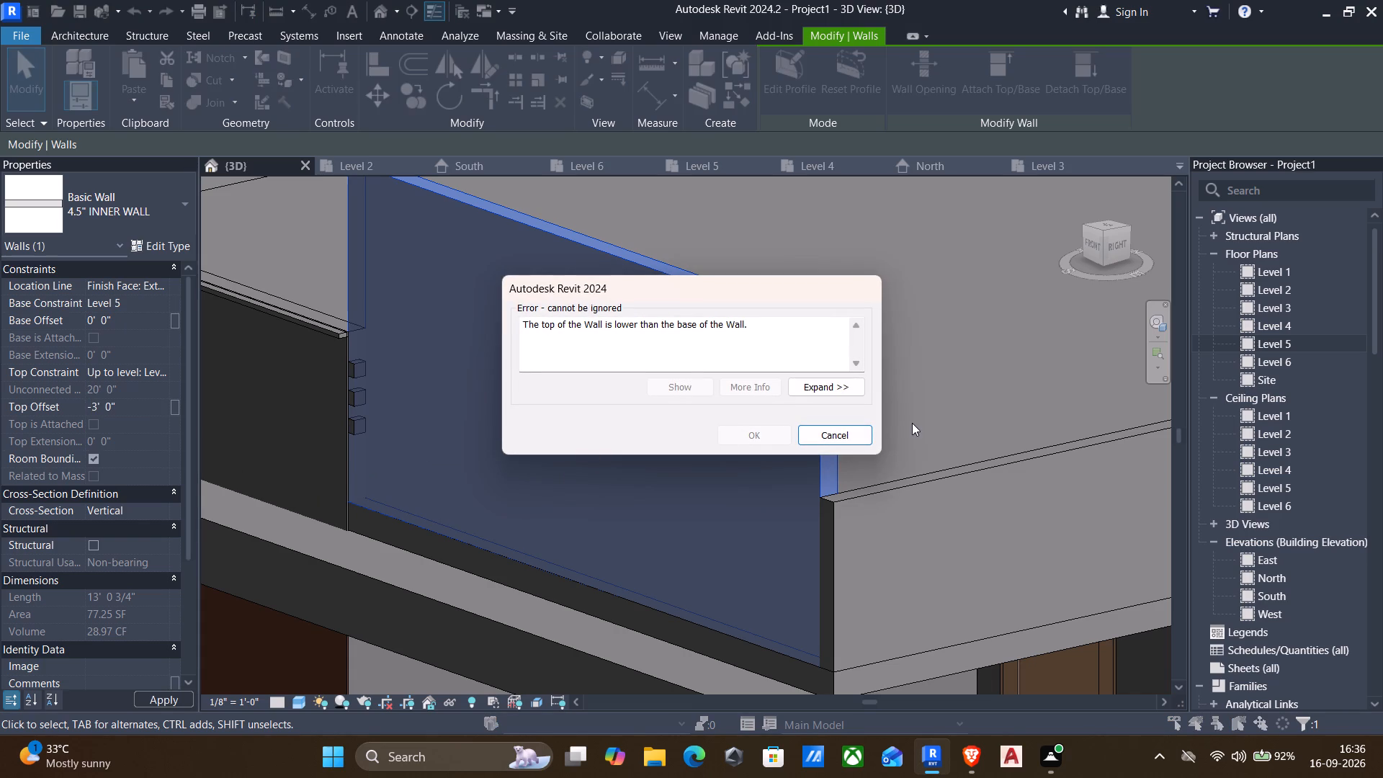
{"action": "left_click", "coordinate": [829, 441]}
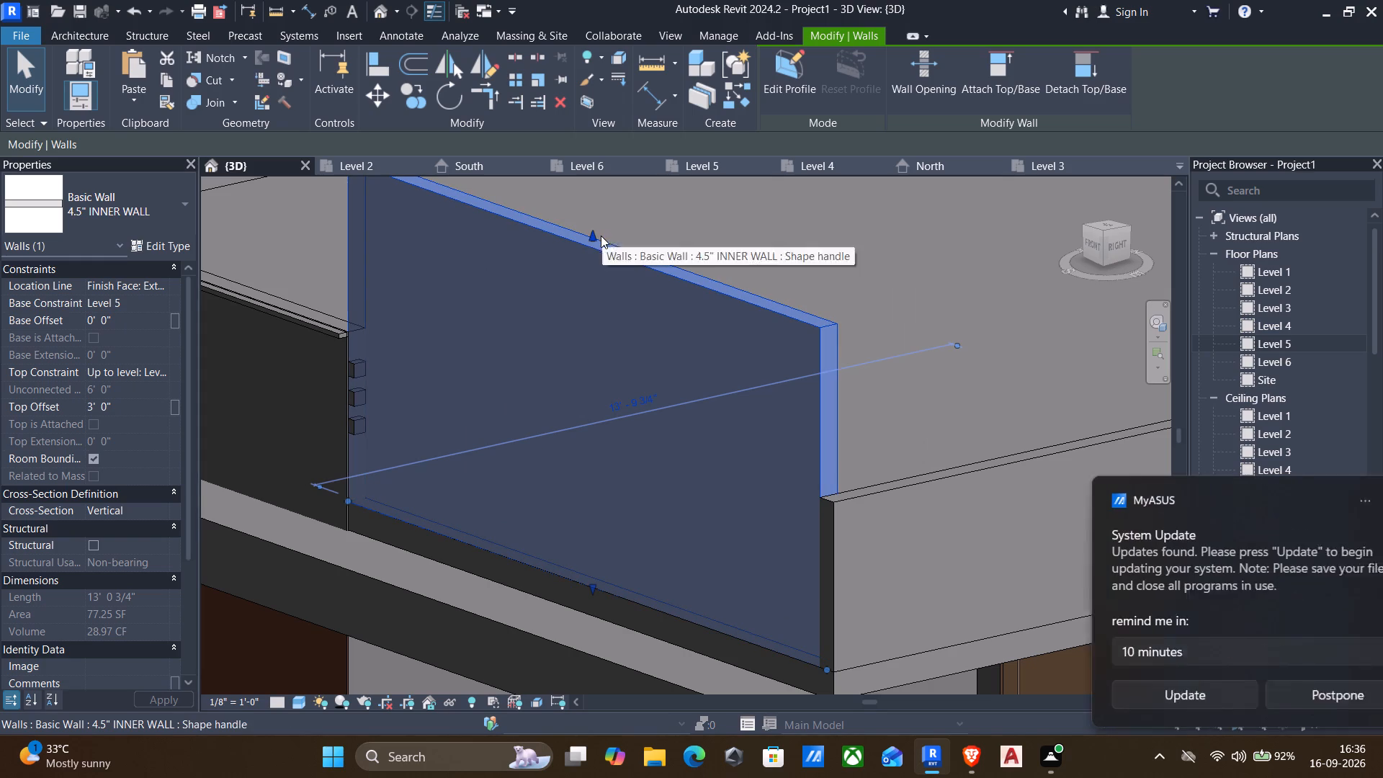
In the 3D view, lower the front wall's top edge to just below the lowest projecting end block, and dismiss the save reminder without saving.
{"action": "left_click_drag", "start_coordinate": [596, 238], "coordinate": [555, 521]}
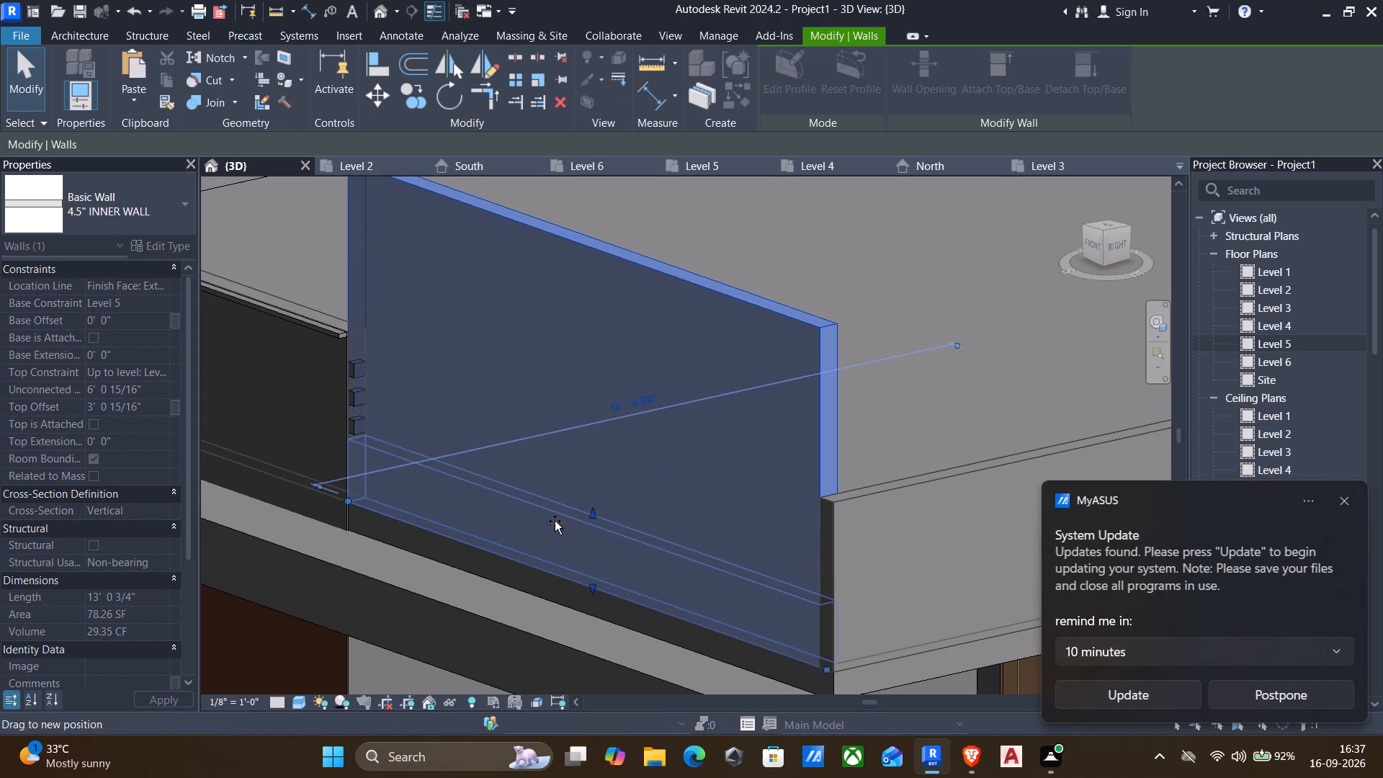
{"action": "left_click_drag", "start_coordinate": [555, 521], "coordinate": [554, 527]}
{"action": "key", "text": "Escape"}
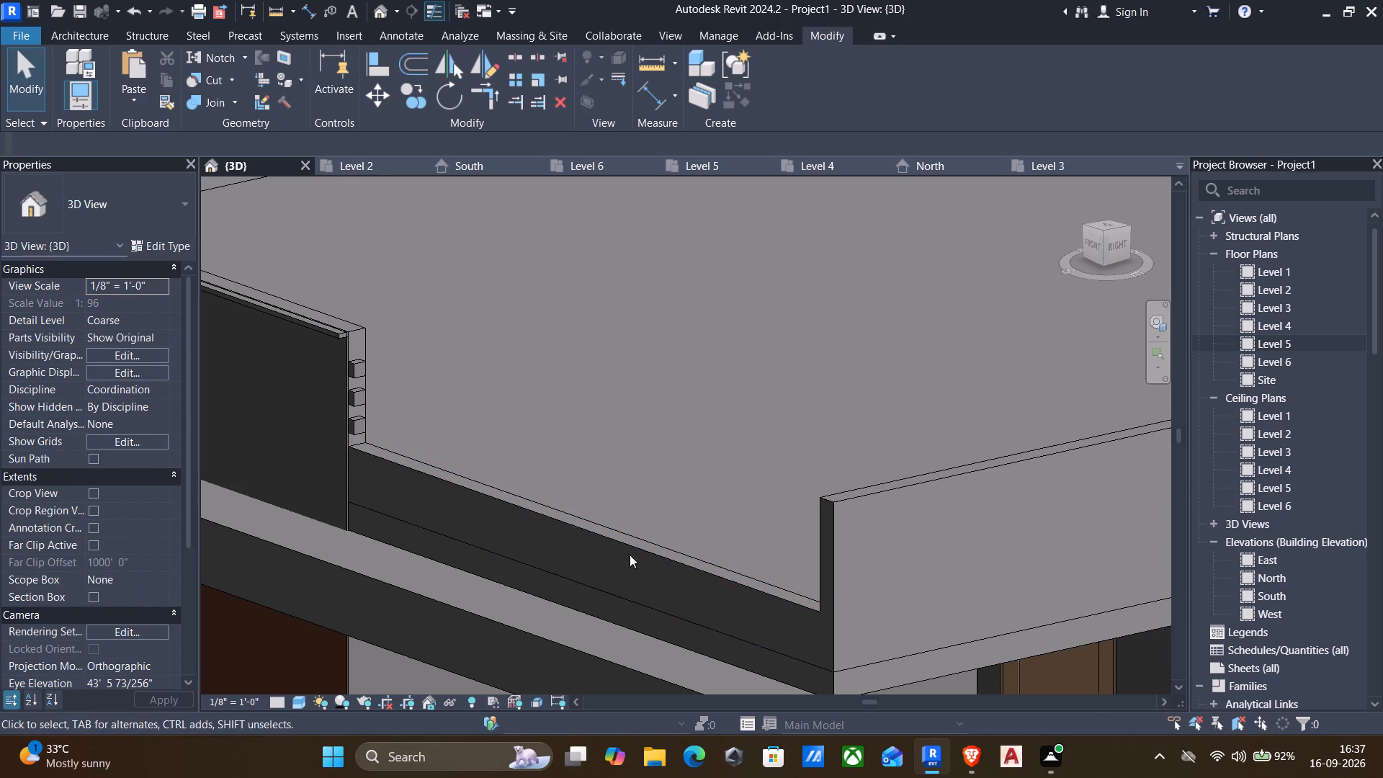
{"action": "key", "text": "Escape"}
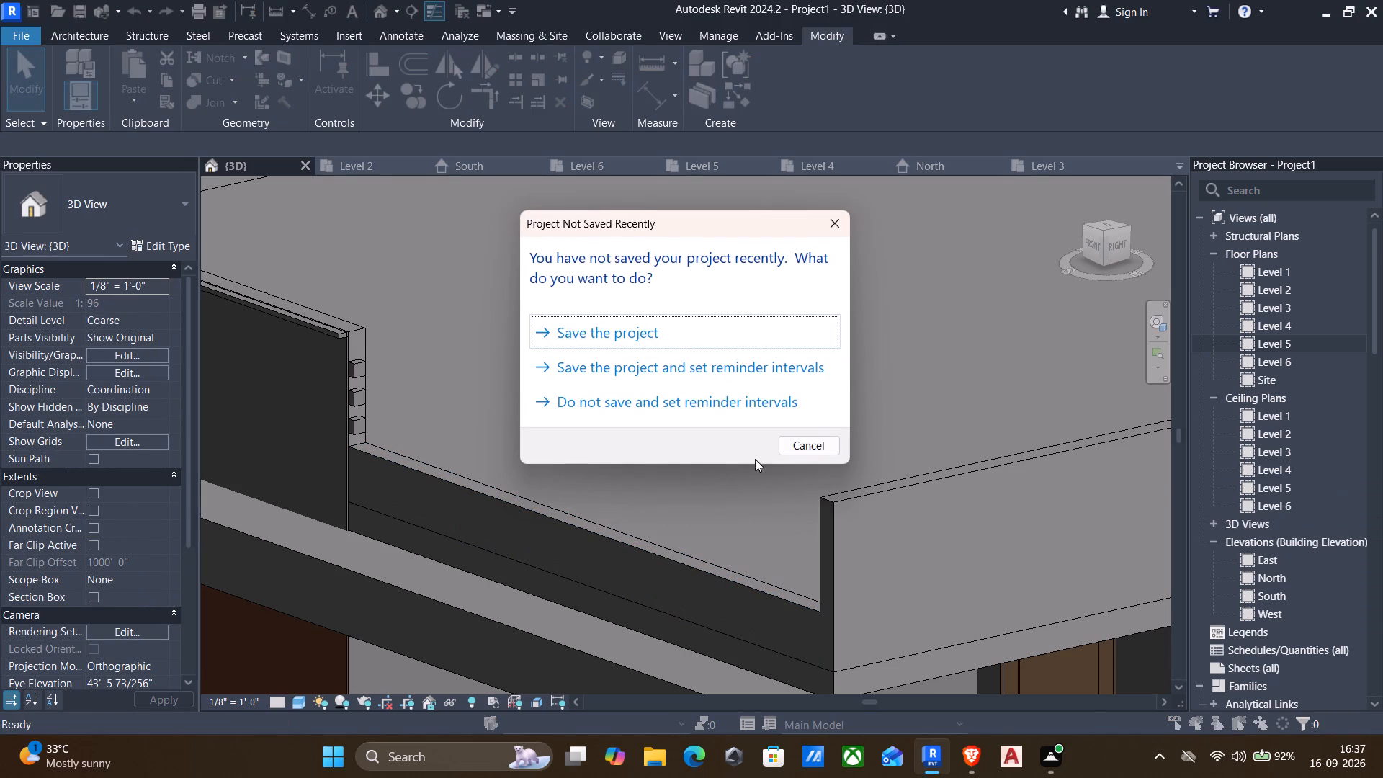
{"action": "left_click", "coordinate": [810, 450]}
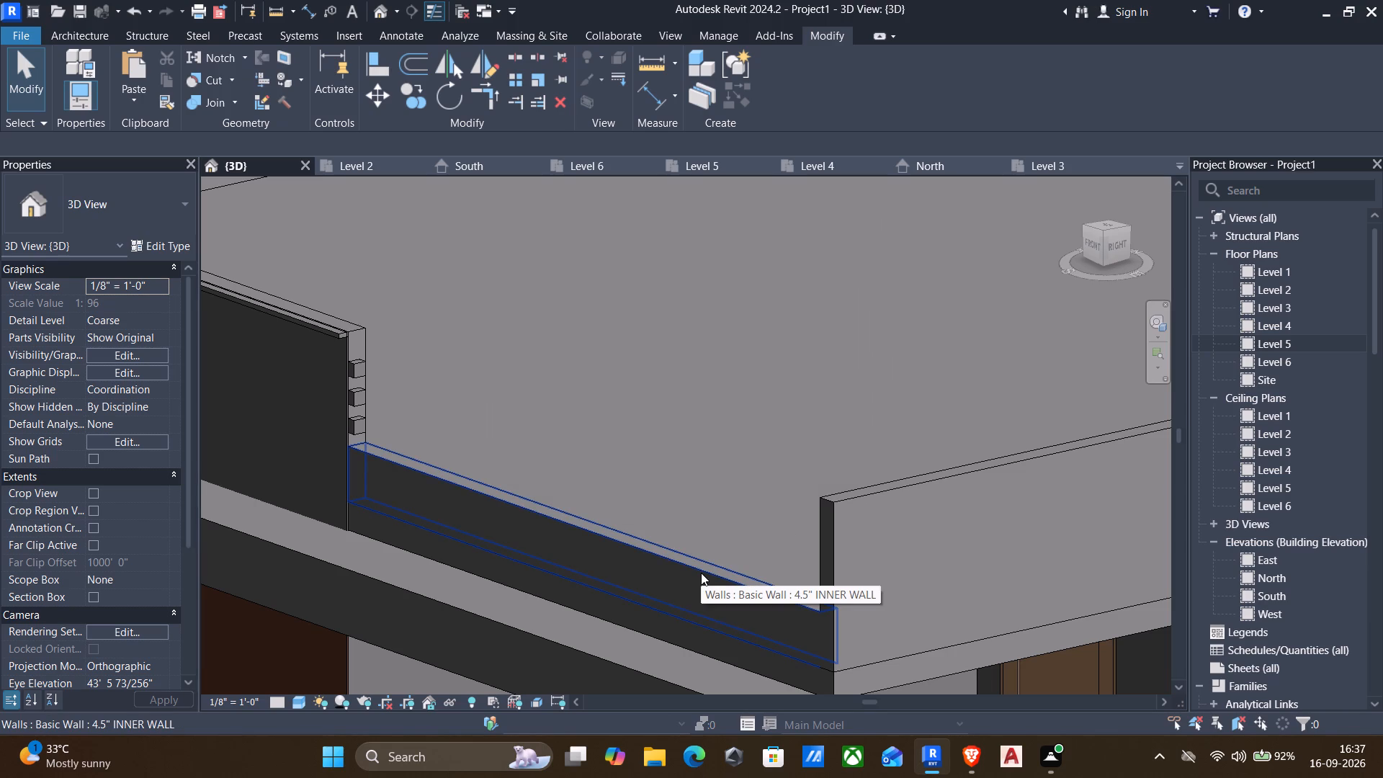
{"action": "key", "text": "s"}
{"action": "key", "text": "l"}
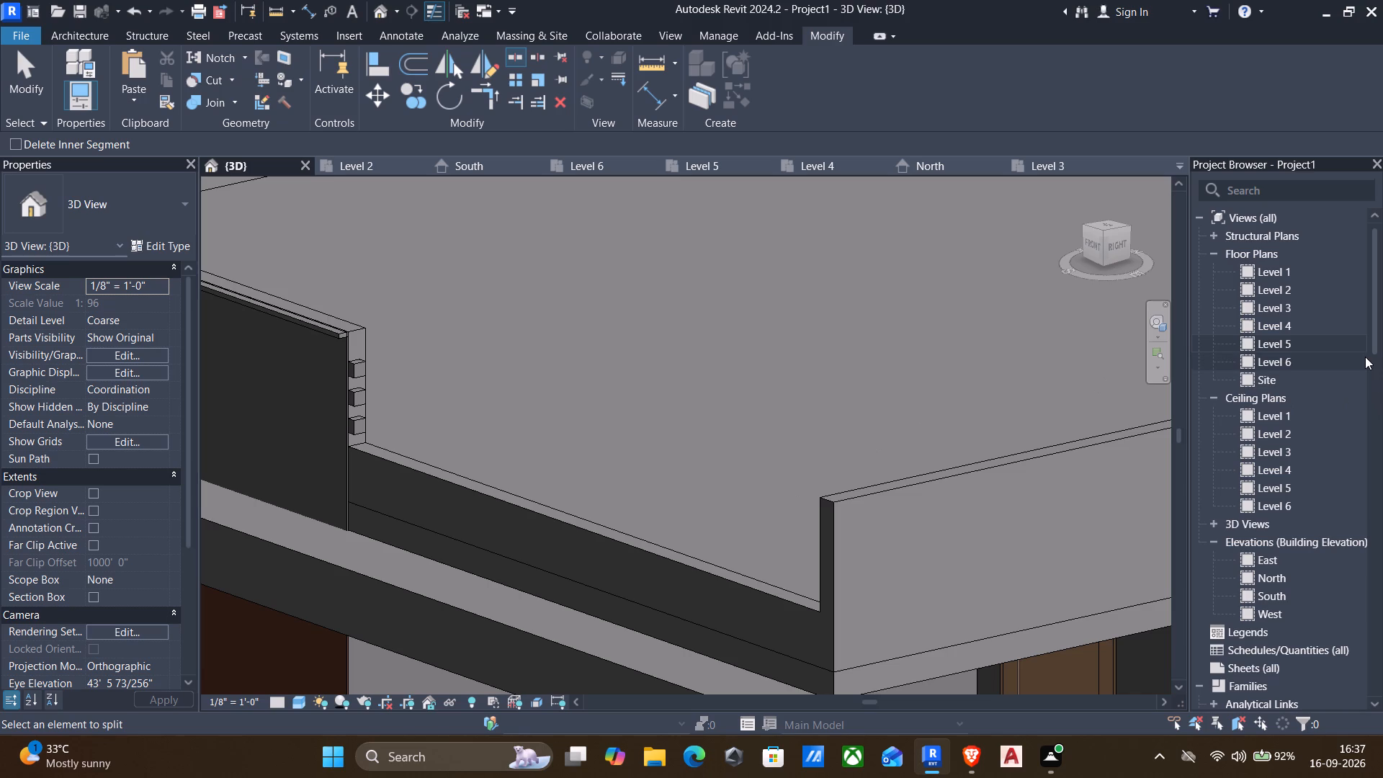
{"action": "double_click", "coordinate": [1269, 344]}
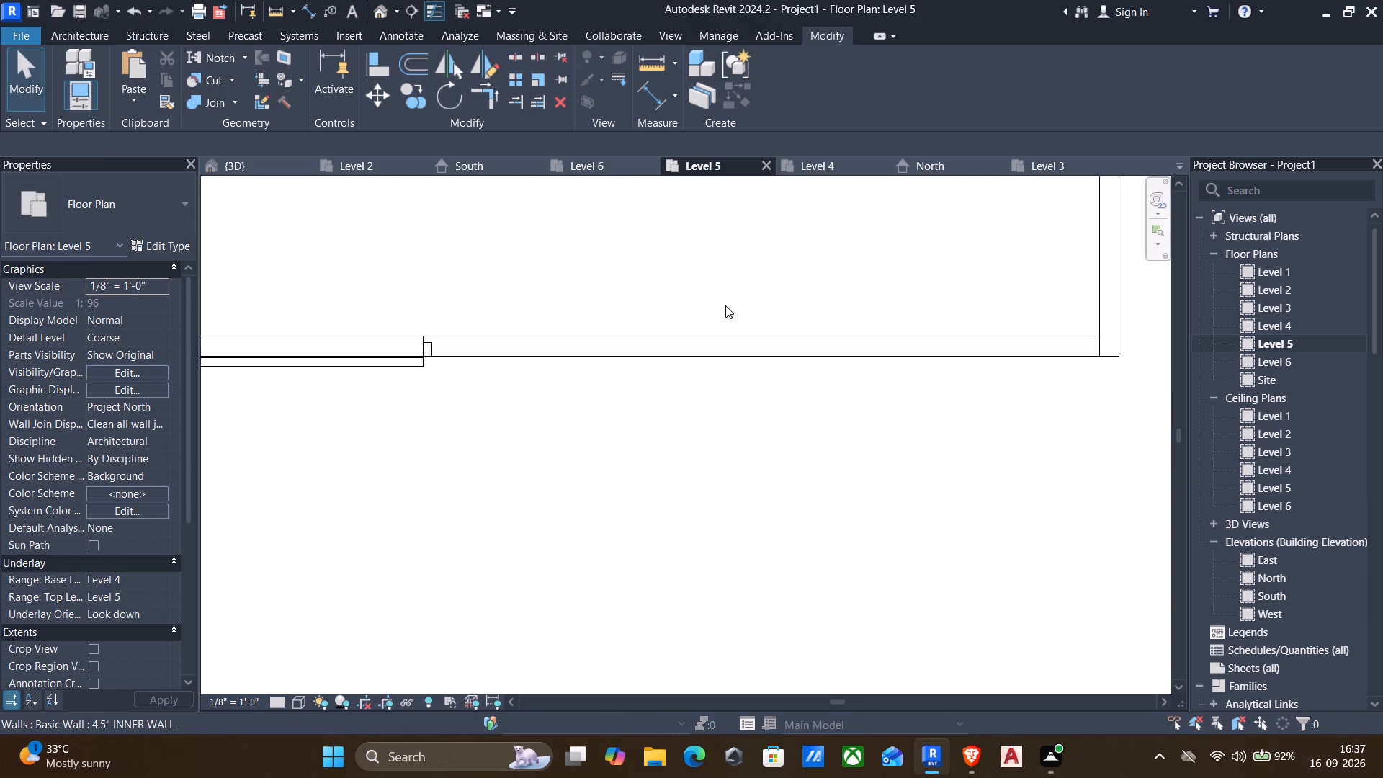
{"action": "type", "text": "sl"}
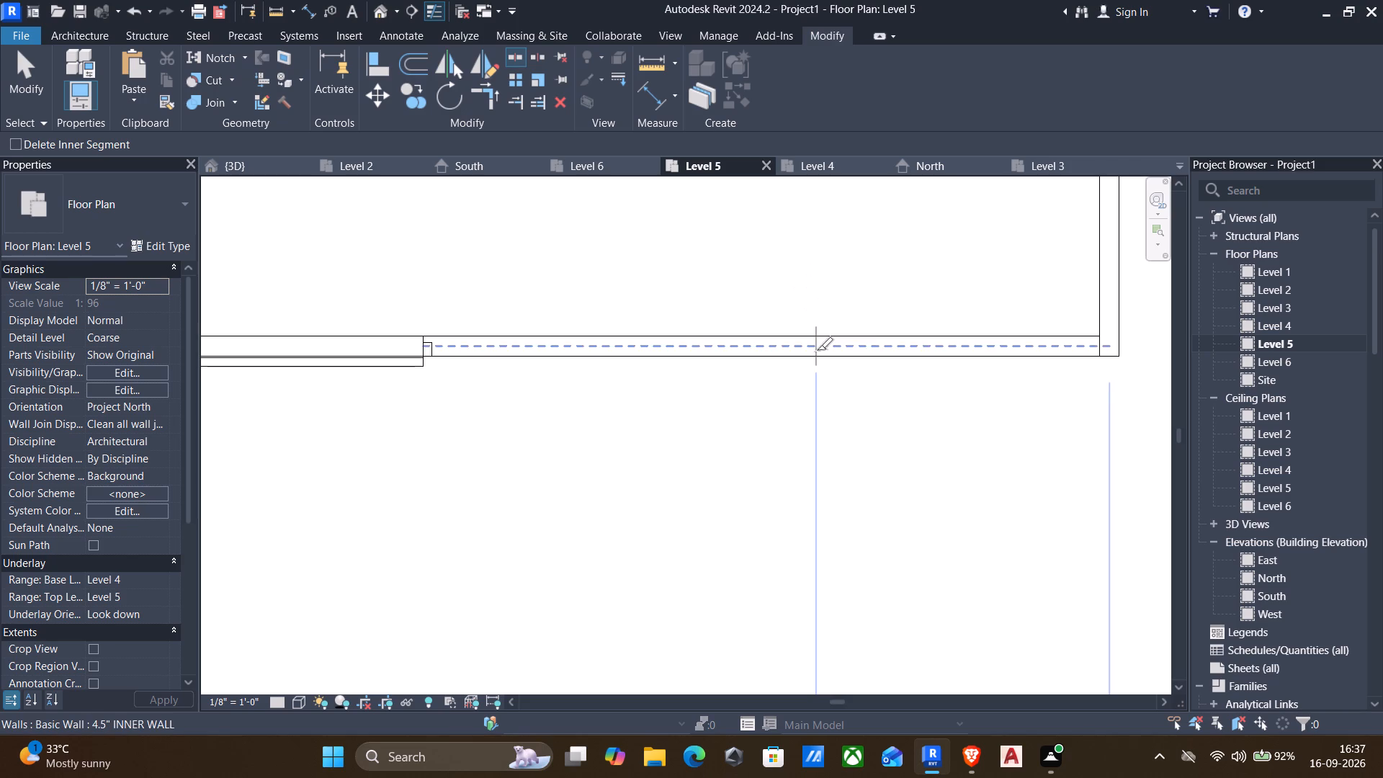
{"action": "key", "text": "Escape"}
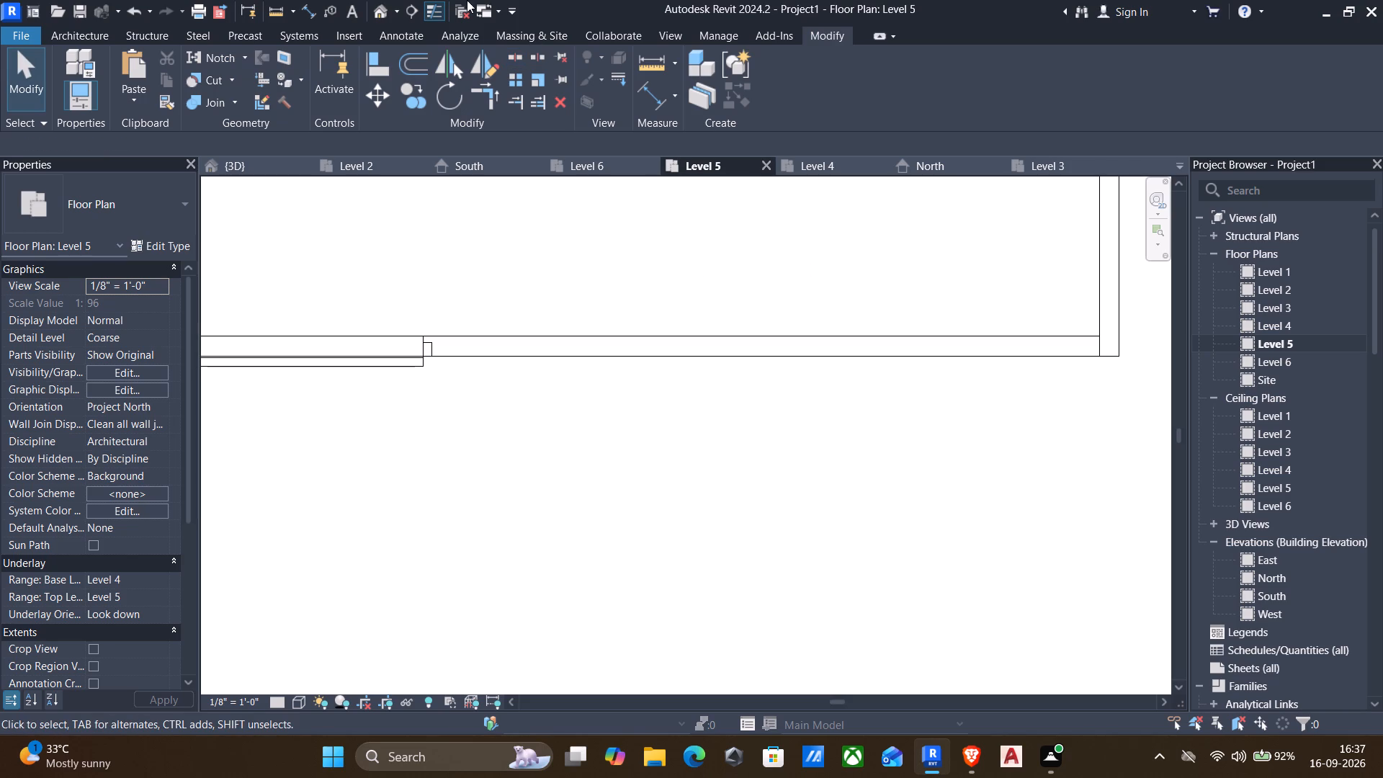
Examine the front parapet, low wall and balcony in the 3D view, ending with a straight front view.
{"action": "left_click", "coordinate": [372, 10]}
{"action": "middle_click_drag", "start_coordinate": [655, 527], "coordinate": [743, 107]}
{"action": "middle_click_drag", "start_coordinate": [723, 323], "coordinate": [797, 326], "text": "shift"}
{"action": "scroll", "coordinate": [797, 323], "scroll_direction": "down", "scroll_amount": 3}
{"action": "middle_click_drag", "start_coordinate": [795, 405], "coordinate": [859, 304]}
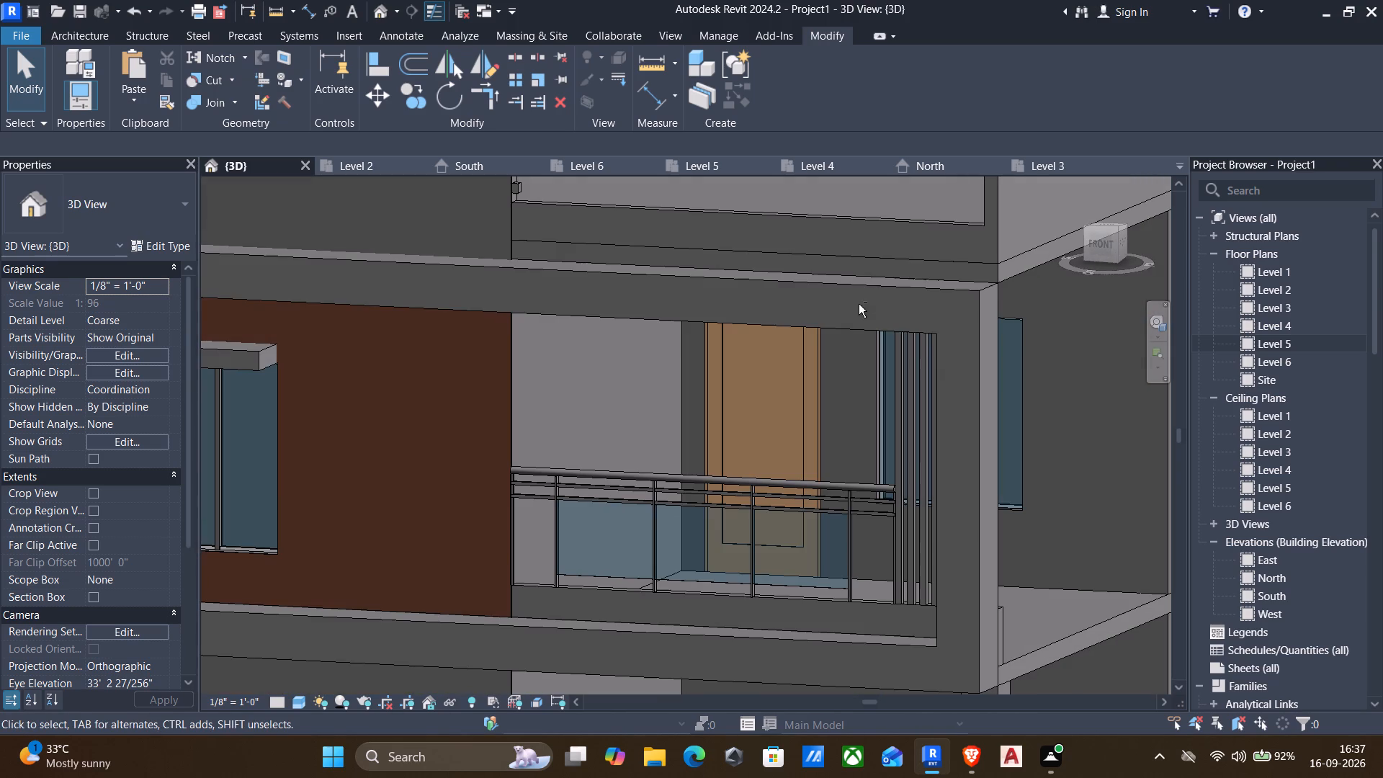
{"action": "left_click", "coordinate": [1104, 249]}
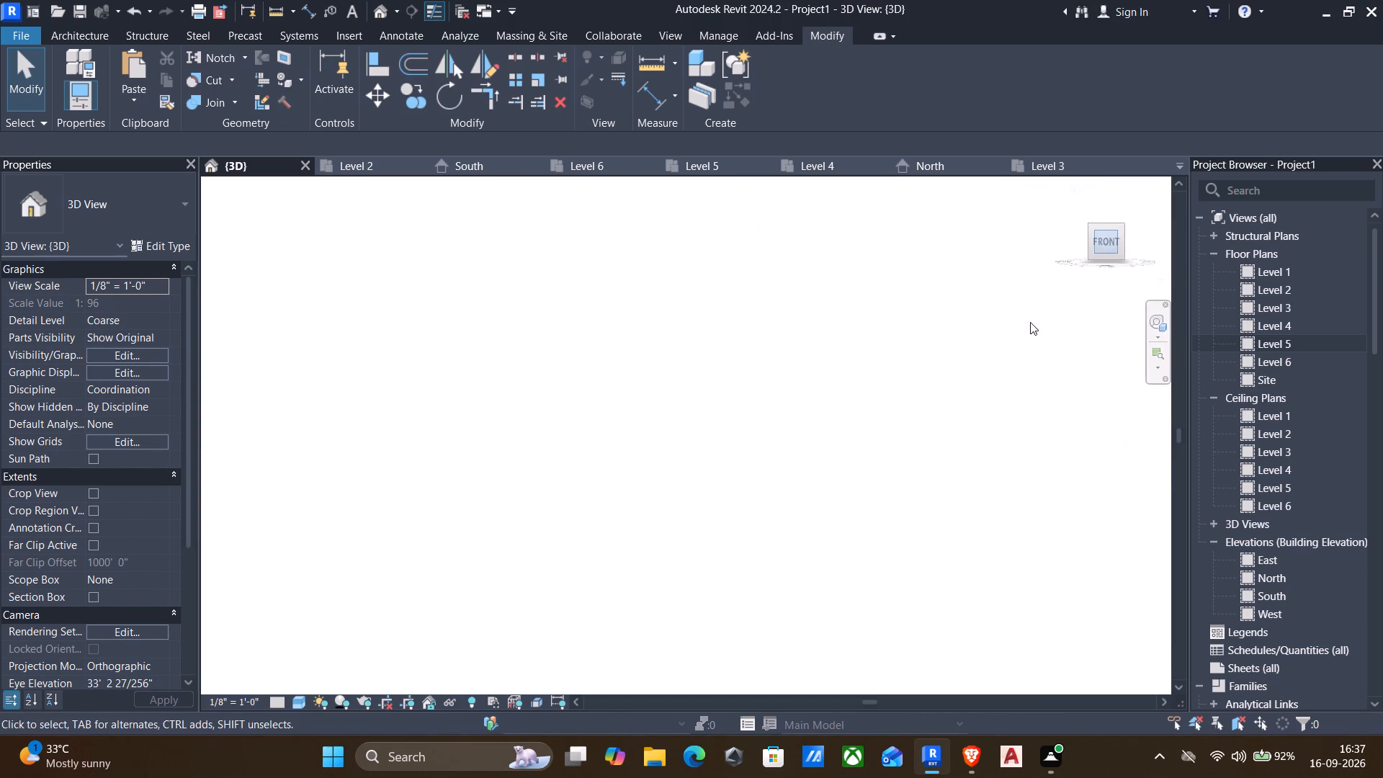
{"action": "scroll", "coordinate": [691, 435], "scroll_direction": "up", "scroll_amount": 4}
{"action": "scroll", "coordinate": [592, 424], "scroll_direction": "up", "scroll_amount": 8}
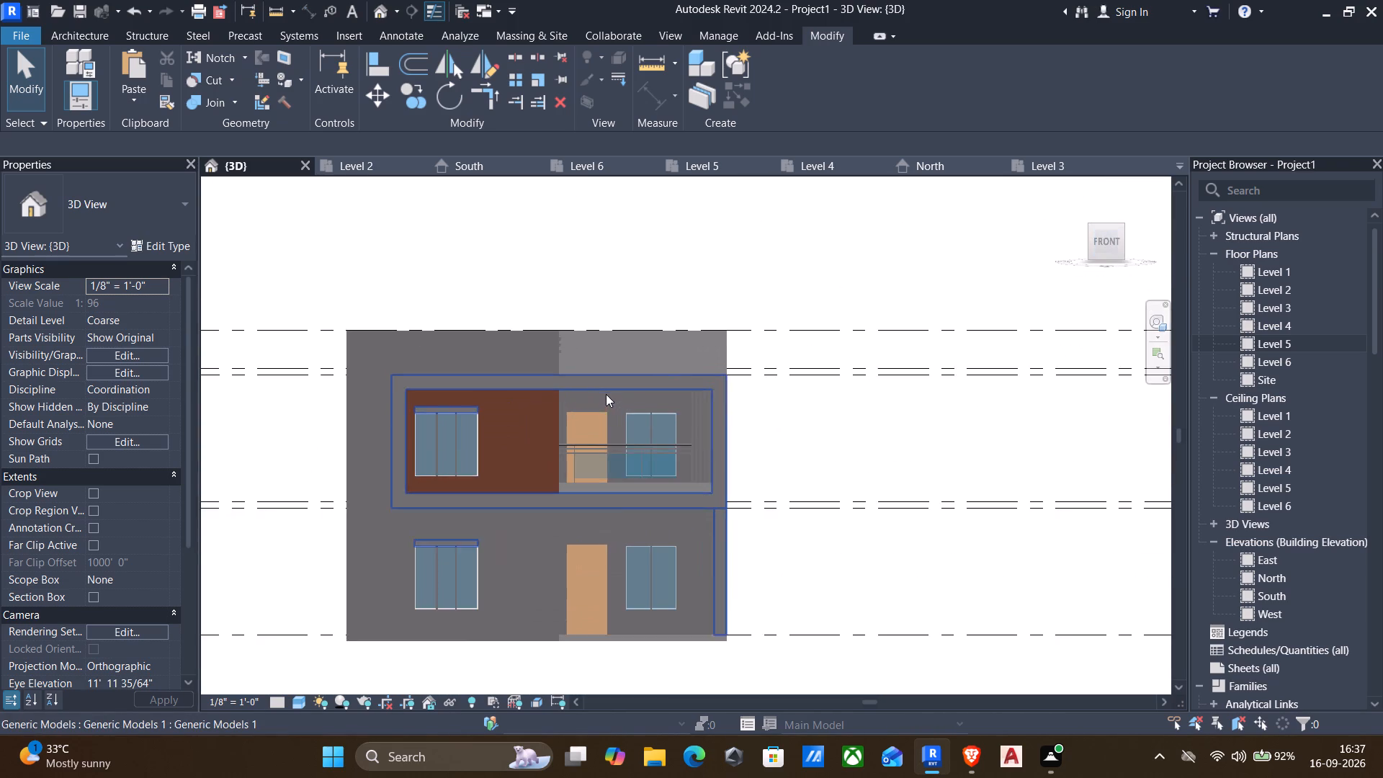
{"action": "scroll", "coordinate": [665, 413], "scroll_direction": "up", "scroll_amount": 3}
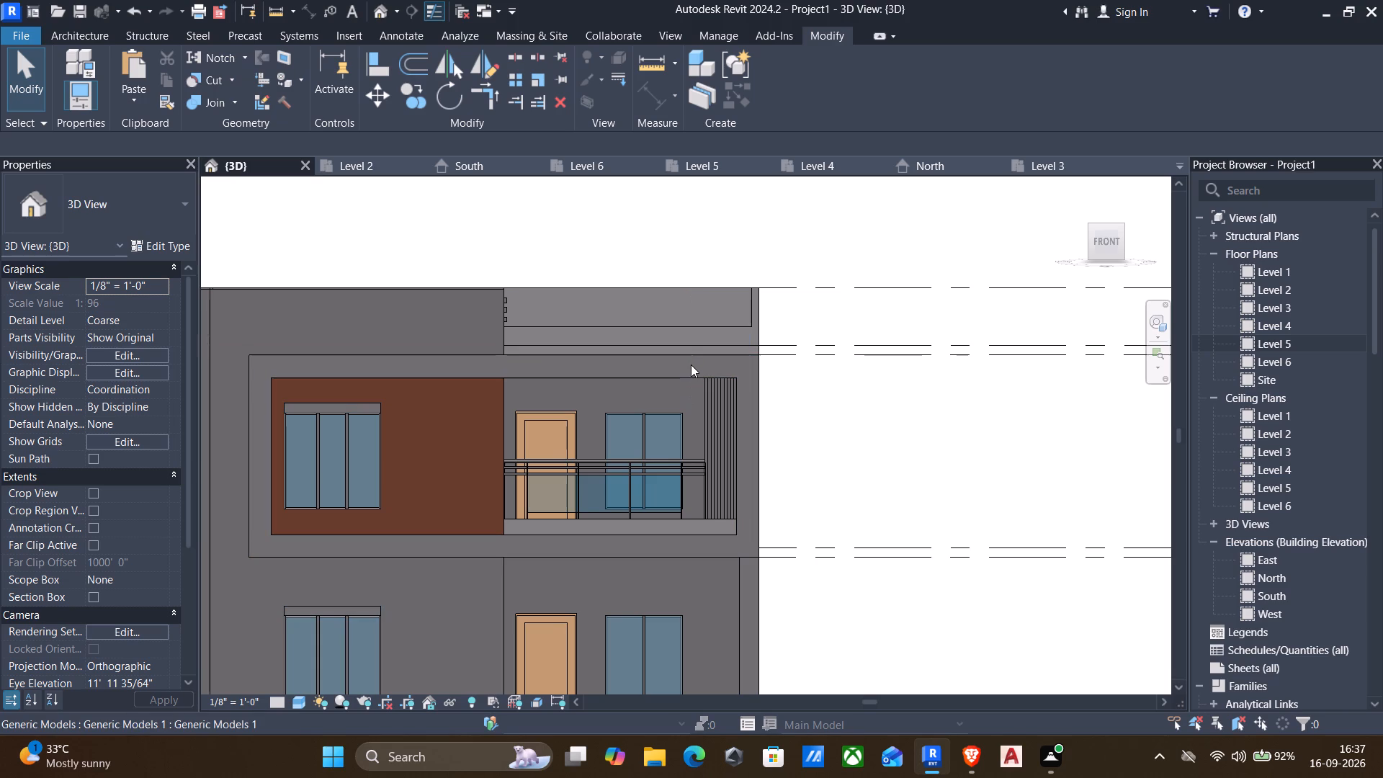
Try to measure along the parapet's top edge from the side parapet's outer corner in the front view.
{"action": "type", "text": "dd"}
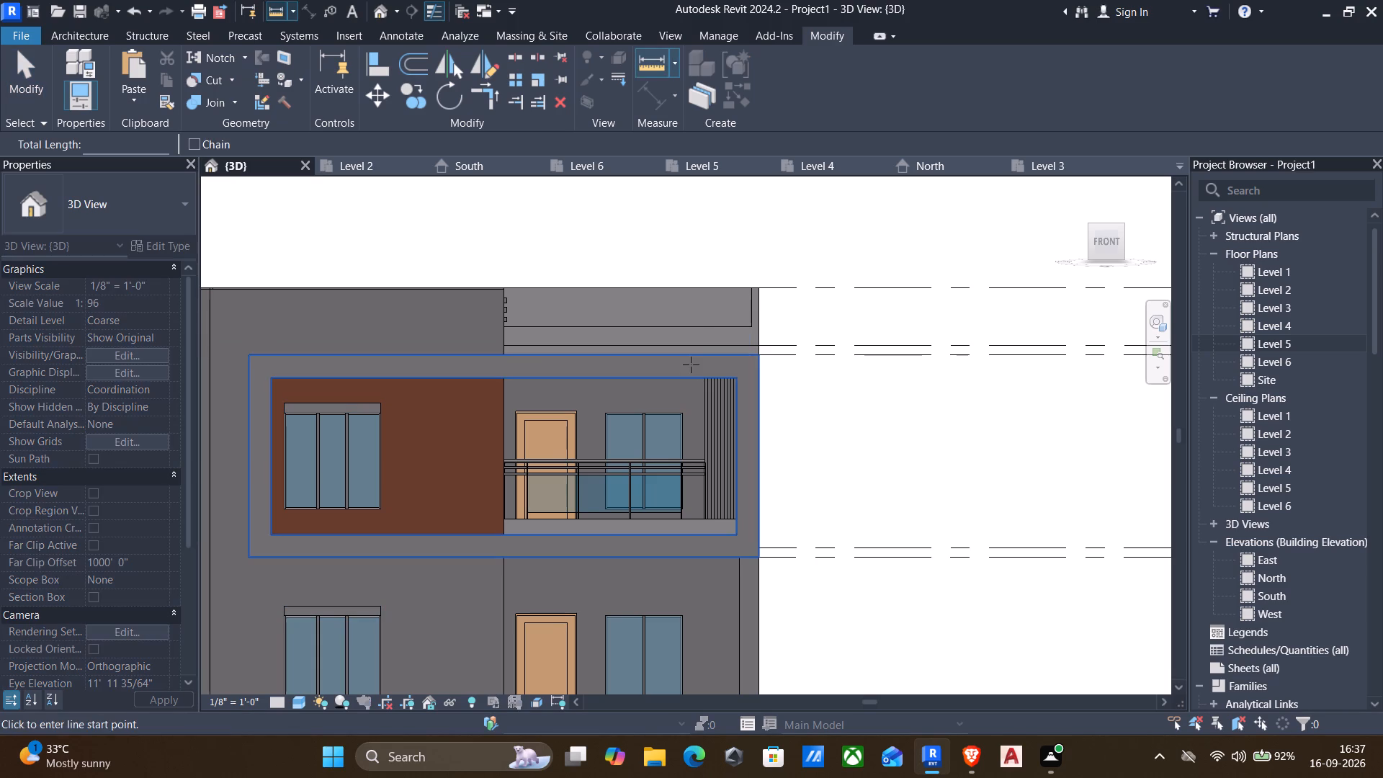
{"action": "scroll", "coordinate": [756, 295], "scroll_direction": "up", "scroll_amount": 7}
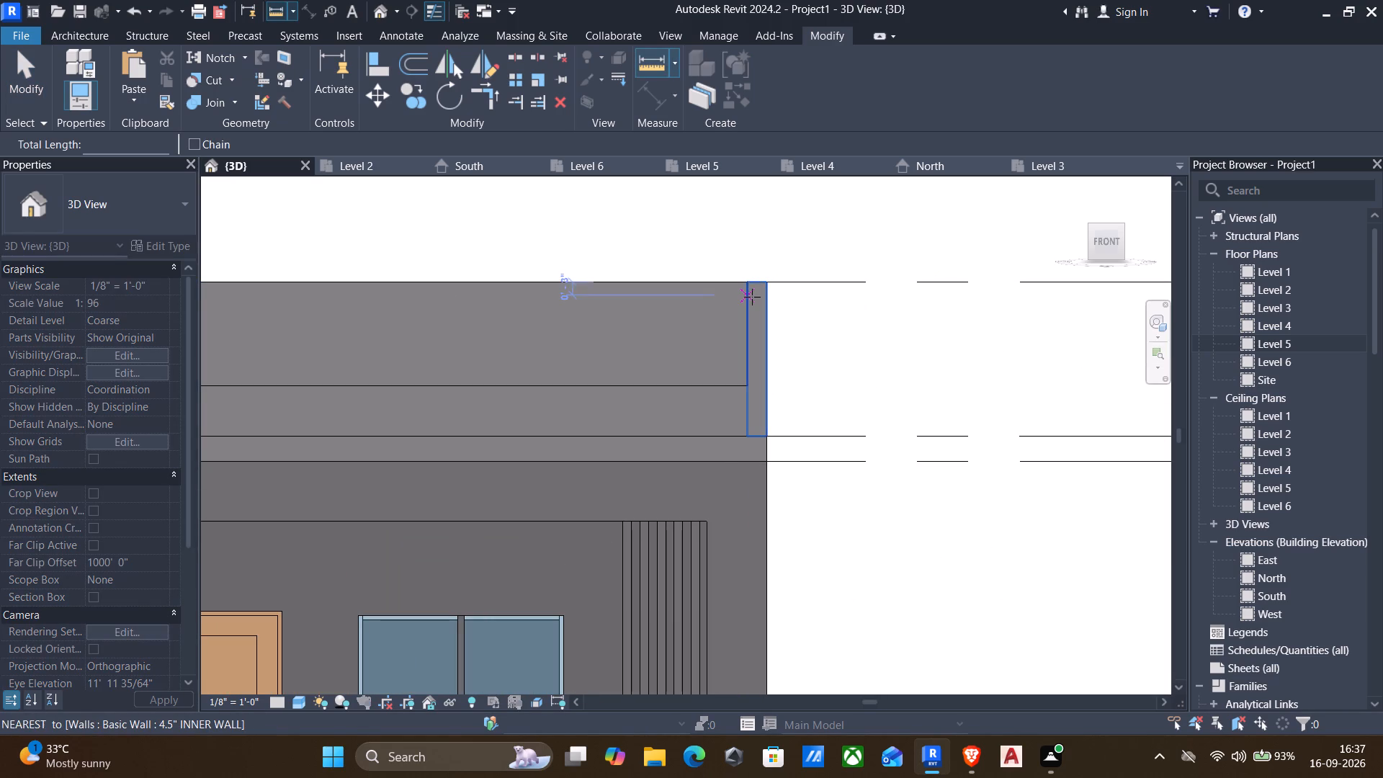
{"action": "left_click", "coordinate": [768, 281]}
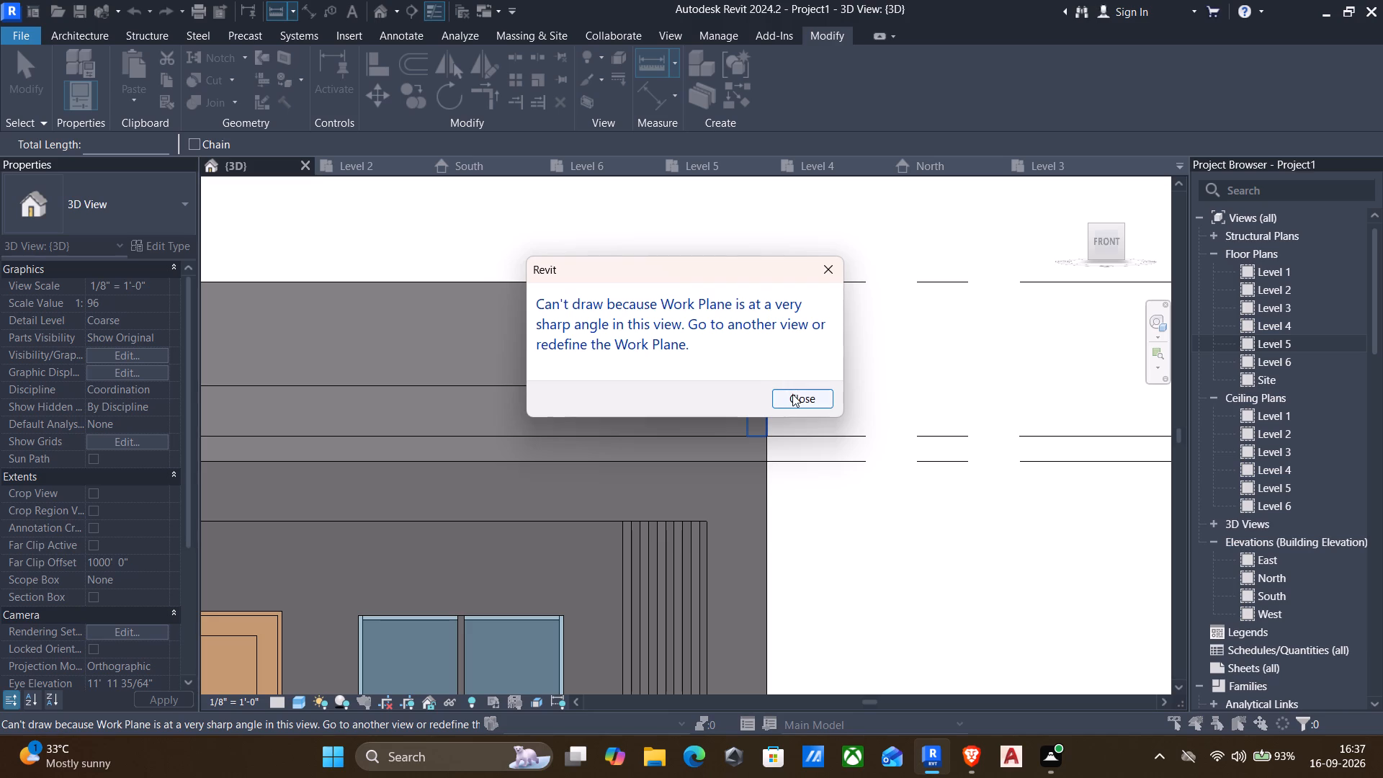
{"action": "left_click", "coordinate": [793, 395]}
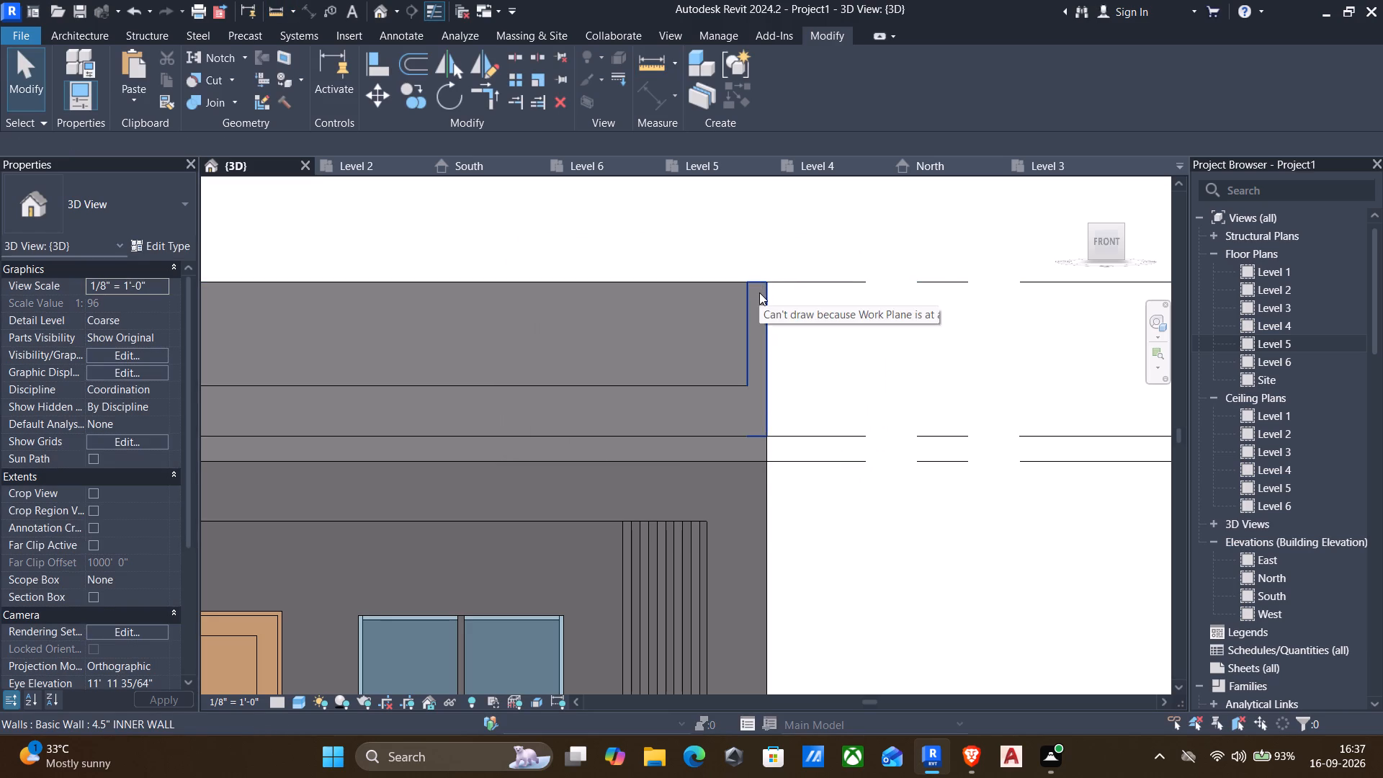
{"action": "type", "text": "dd"}
{"action": "scroll", "coordinate": [759, 292], "scroll_direction": "up", "scroll_amount": 2}
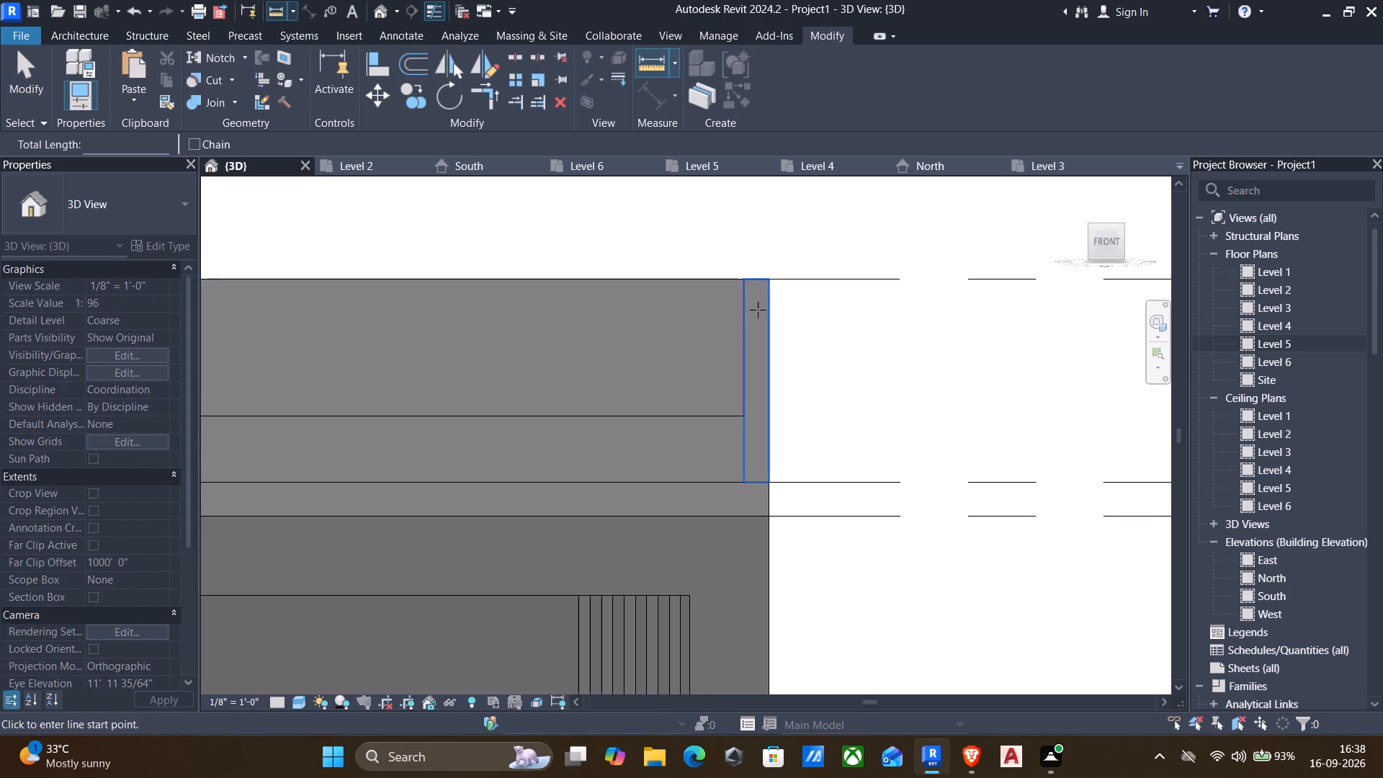
{"action": "left_click", "coordinate": [764, 284]}
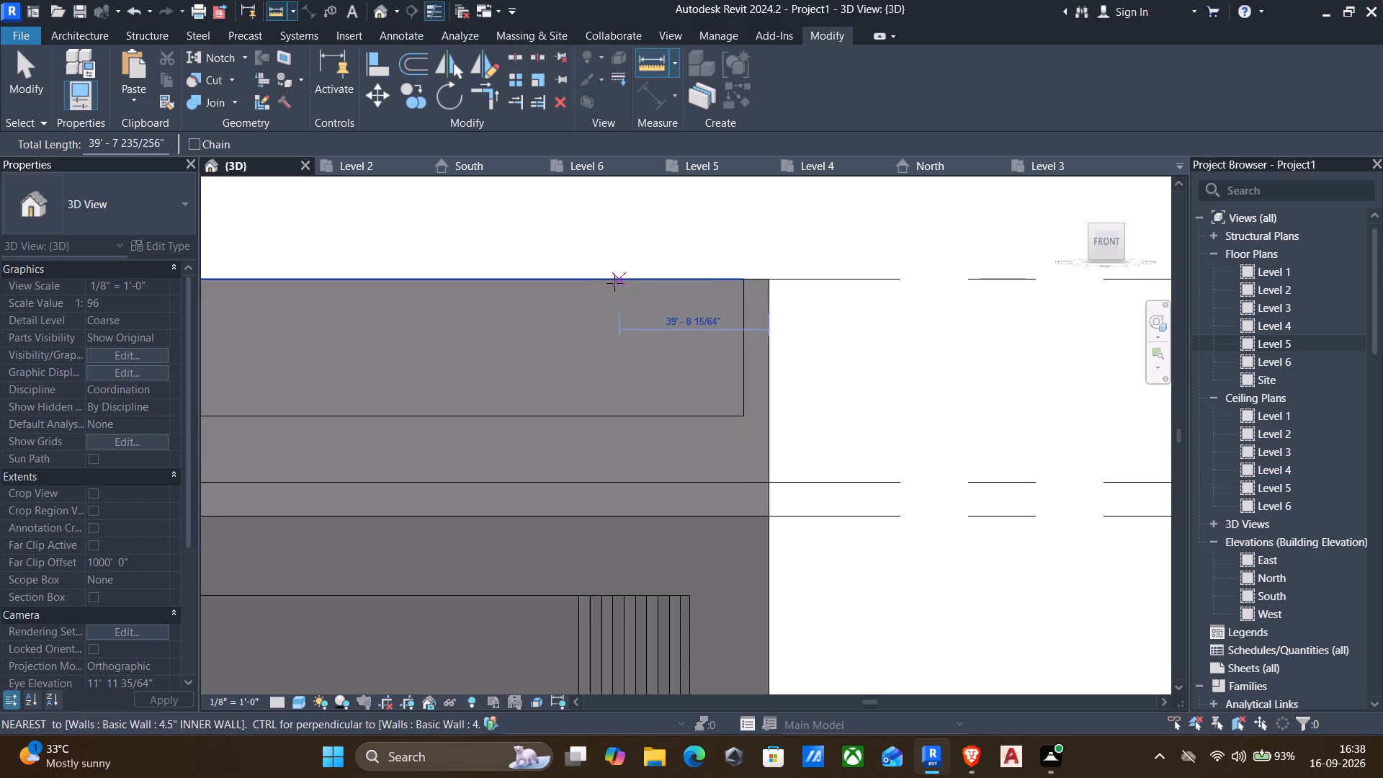
{"action": "scroll", "coordinate": [585, 280], "scroll_direction": "down", "scroll_amount": 2}
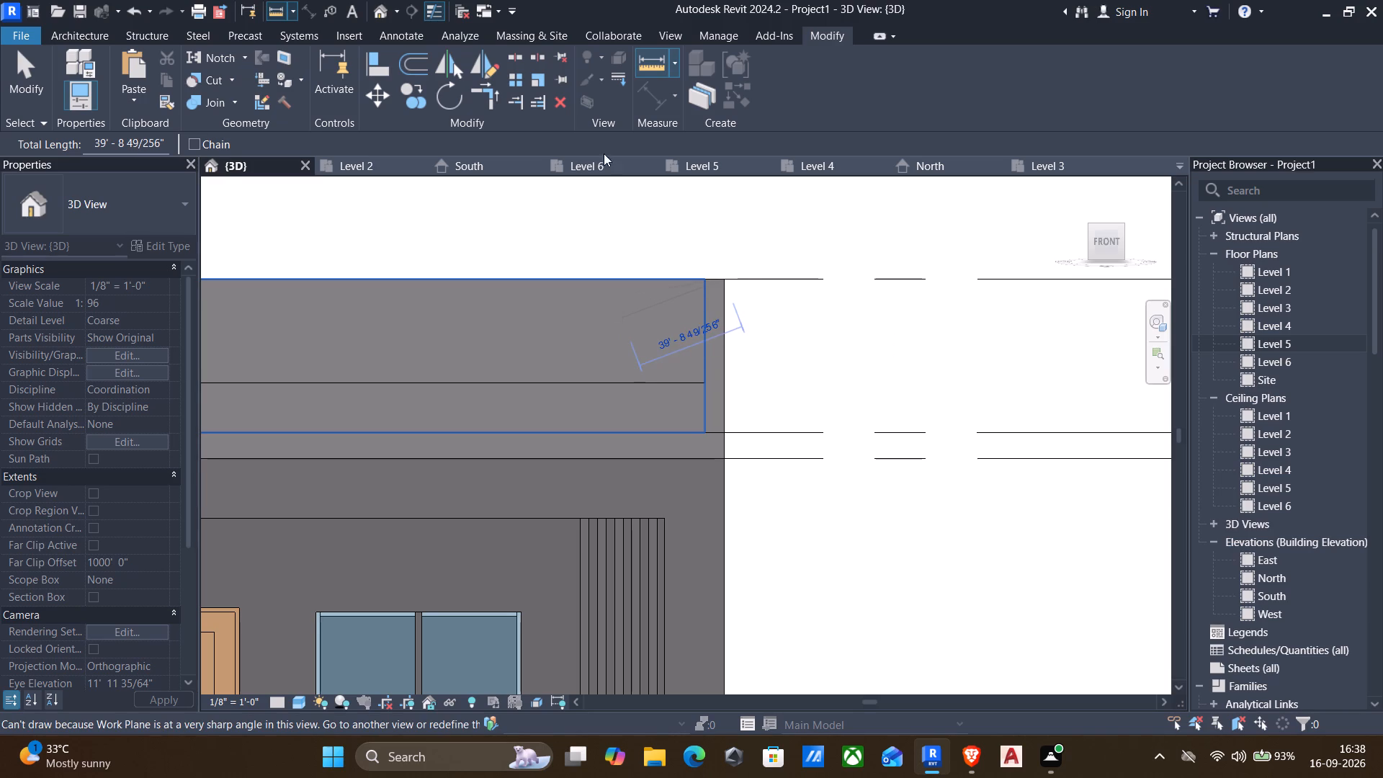
{"action": "scroll", "coordinate": [589, 242], "scroll_direction": "down", "scroll_amount": 2}
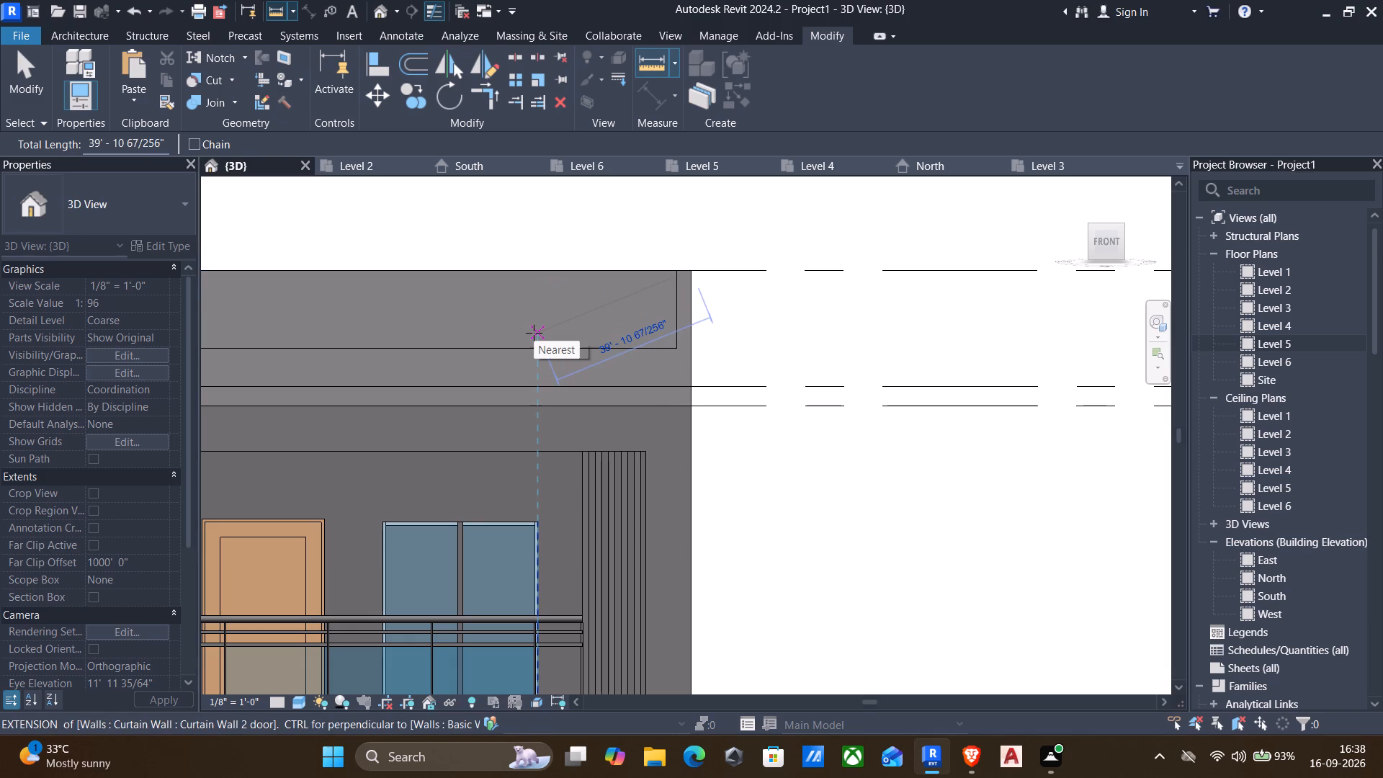
{"action": "key", "text": "Escape"}
{"action": "scroll", "coordinate": [473, 361], "scroll_direction": "down", "scroll_amount": 3}
{"action": "middle_click_drag", "start_coordinate": [603, 525], "coordinate": [618, 359]}
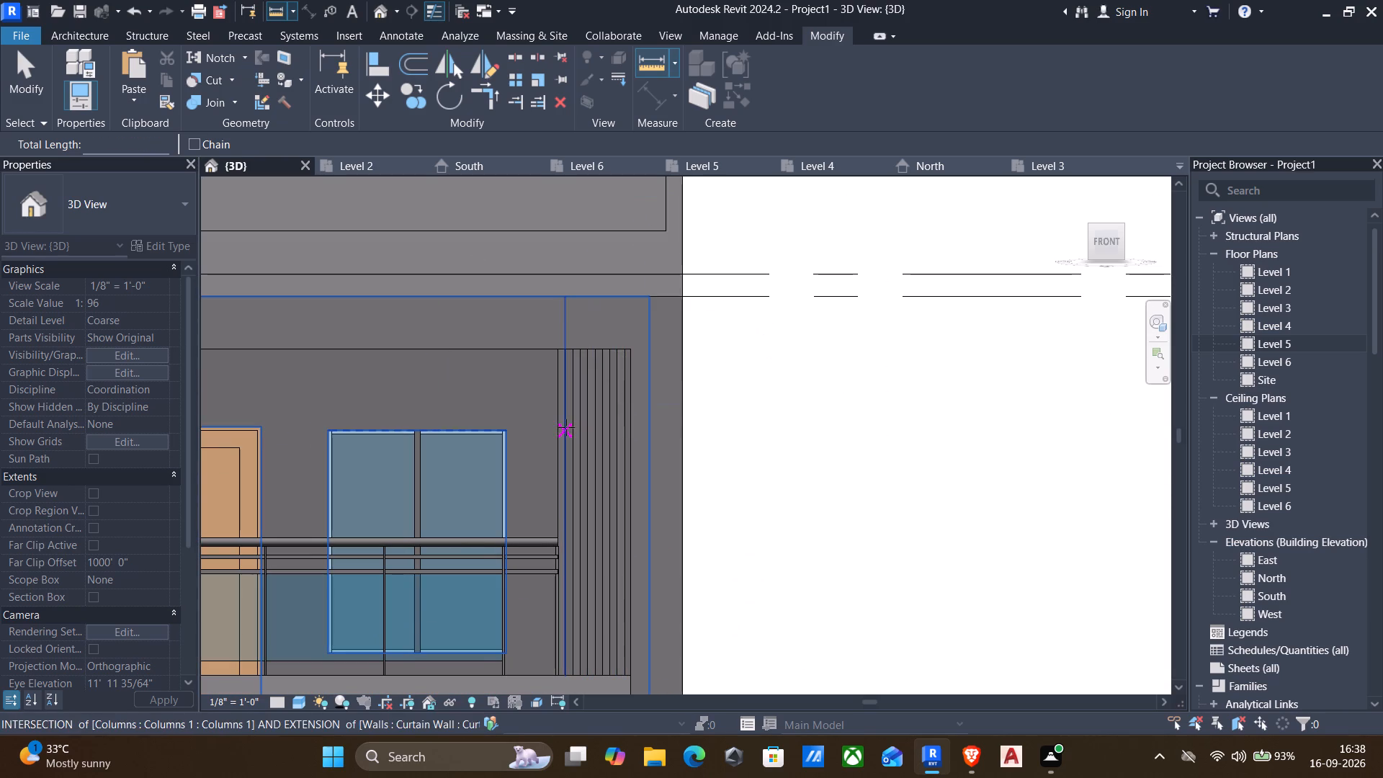
{"action": "key", "text": "Escape"}
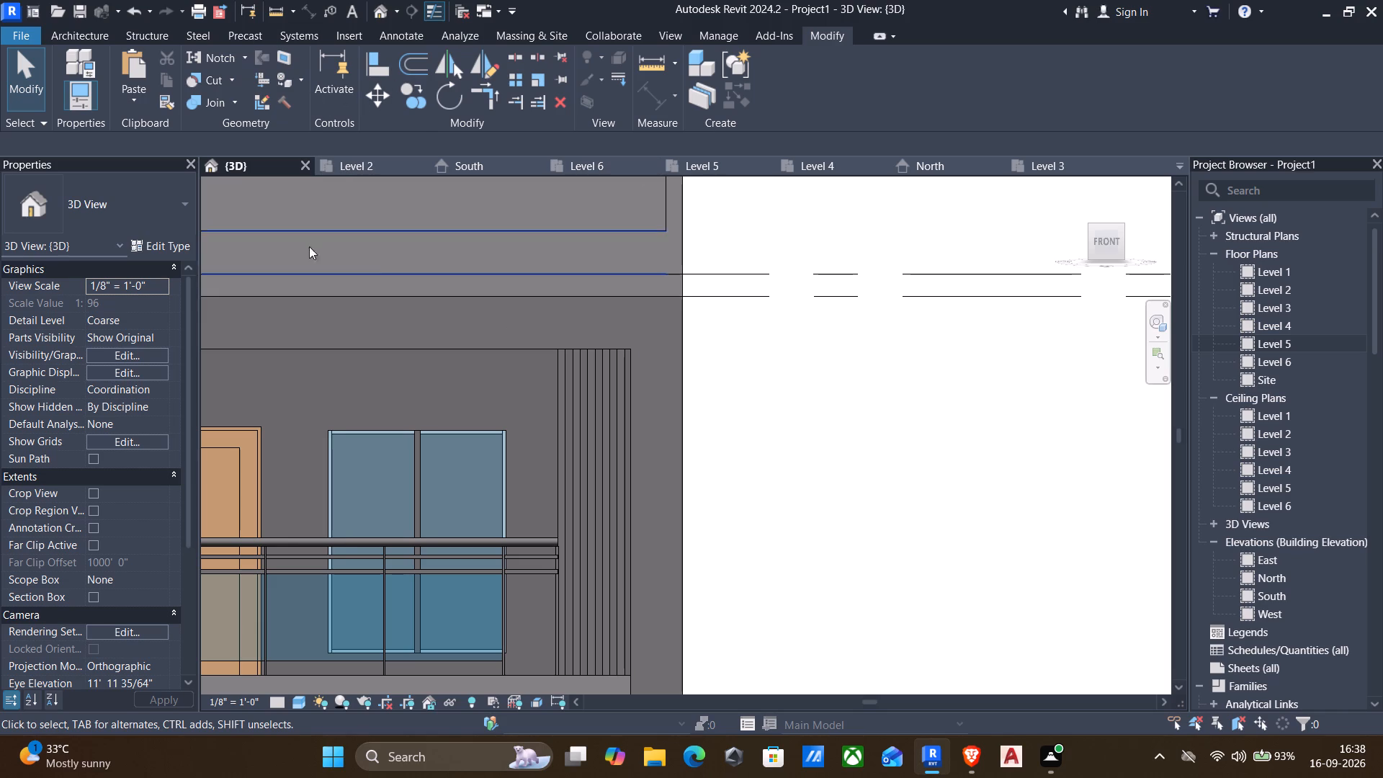
Examine the low front wall, balcony and side parapet corner in the 3D view, dismissing the power-saving notification.
{"action": "scroll", "coordinate": [428, 299], "scroll_direction": "down", "scroll_amount": 2}
{"action": "middle_click_drag", "start_coordinate": [439, 298], "coordinate": [588, 373]}
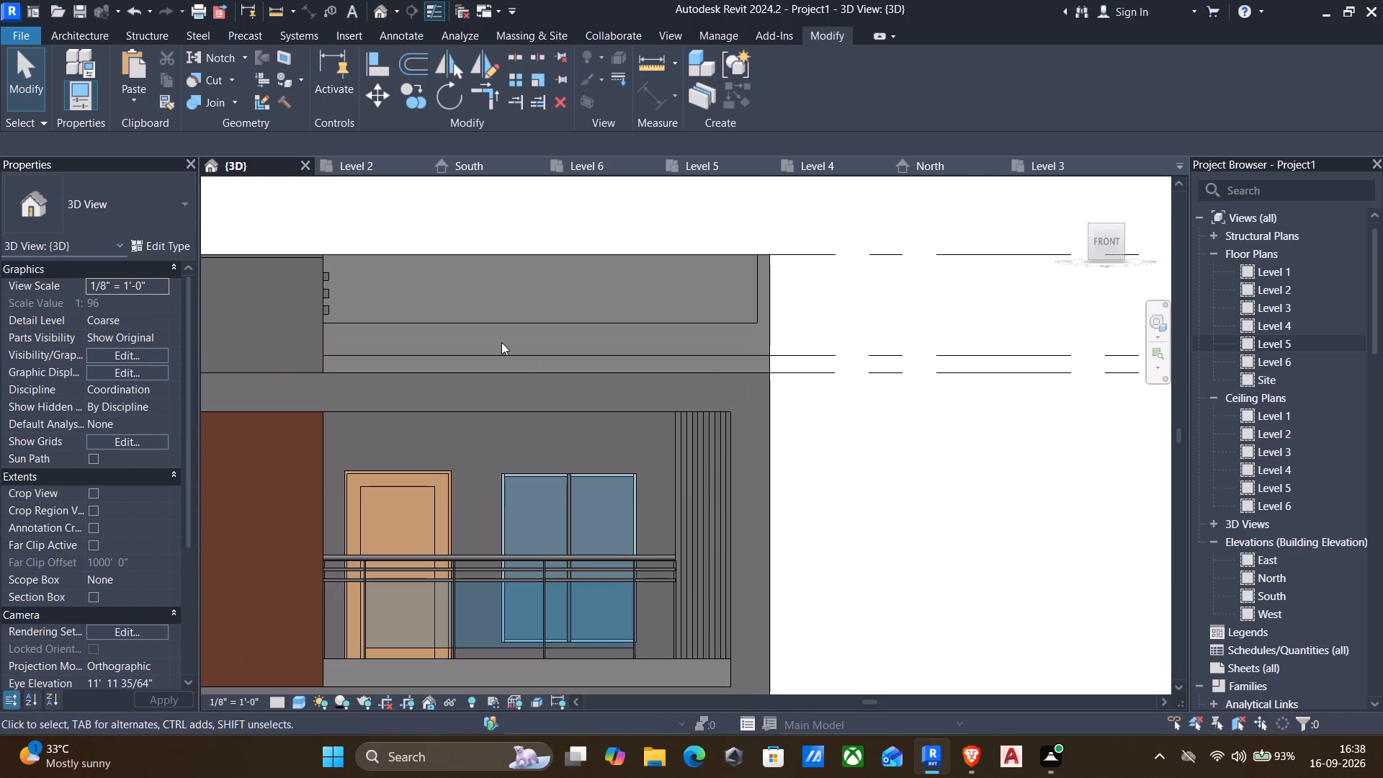
{"action": "middle_click_drag", "start_coordinate": [501, 342], "coordinate": [441, 420], "text": "shift"}
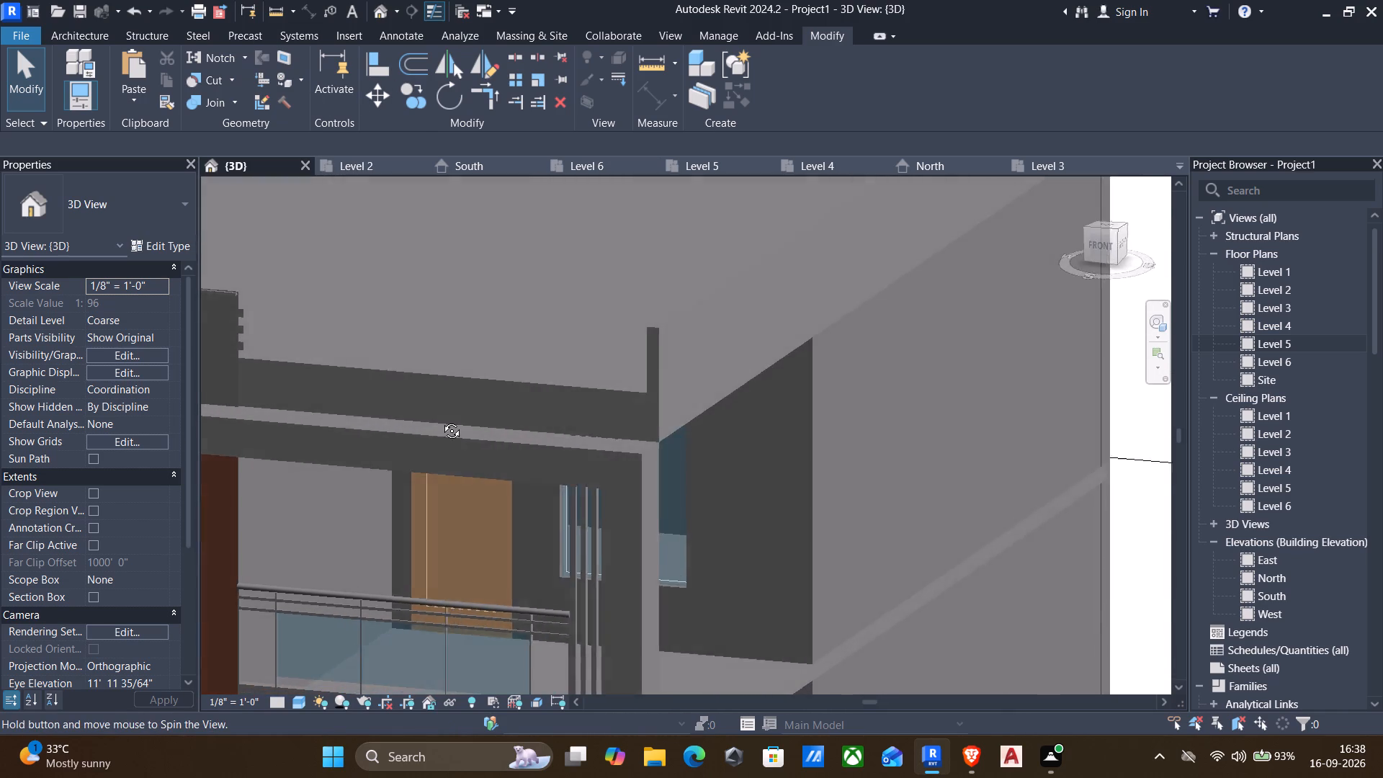
{"action": "middle_click_drag", "start_coordinate": [441, 420], "coordinate": [443, 441], "text": "shift"}
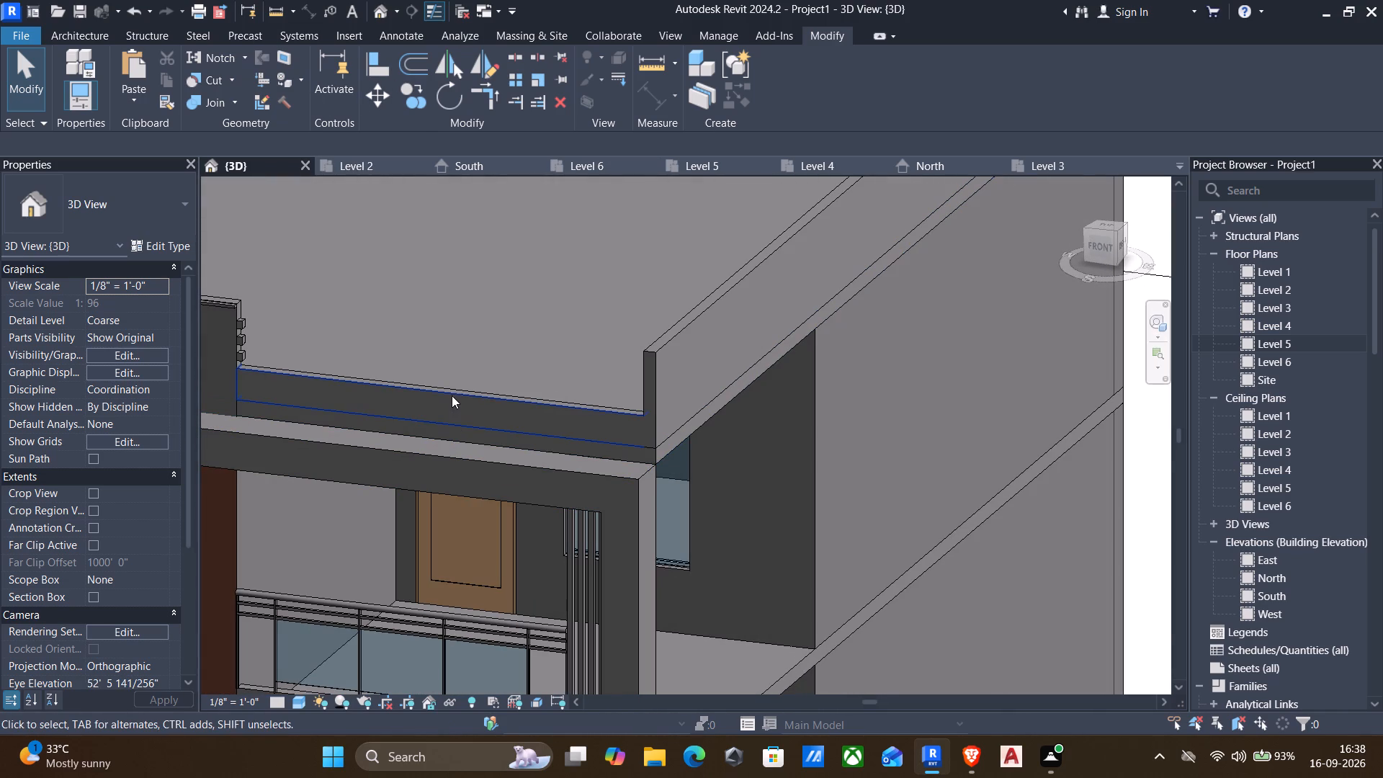
{"action": "left_click", "coordinate": [452, 395]}
{"action": "middle_click_drag", "start_coordinate": [466, 461], "coordinate": [484, 334]}
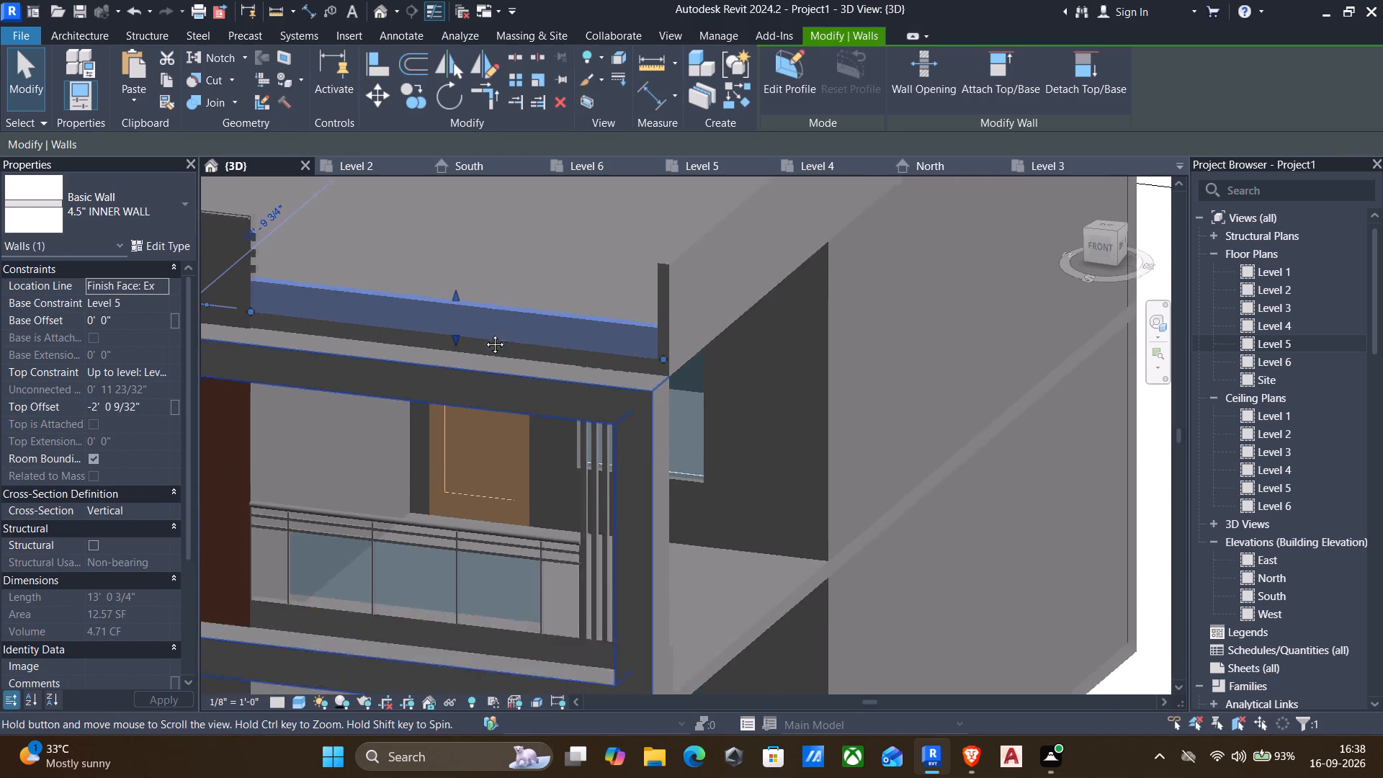
{"action": "middle_click_drag", "start_coordinate": [484, 334], "coordinate": [488, 282]}
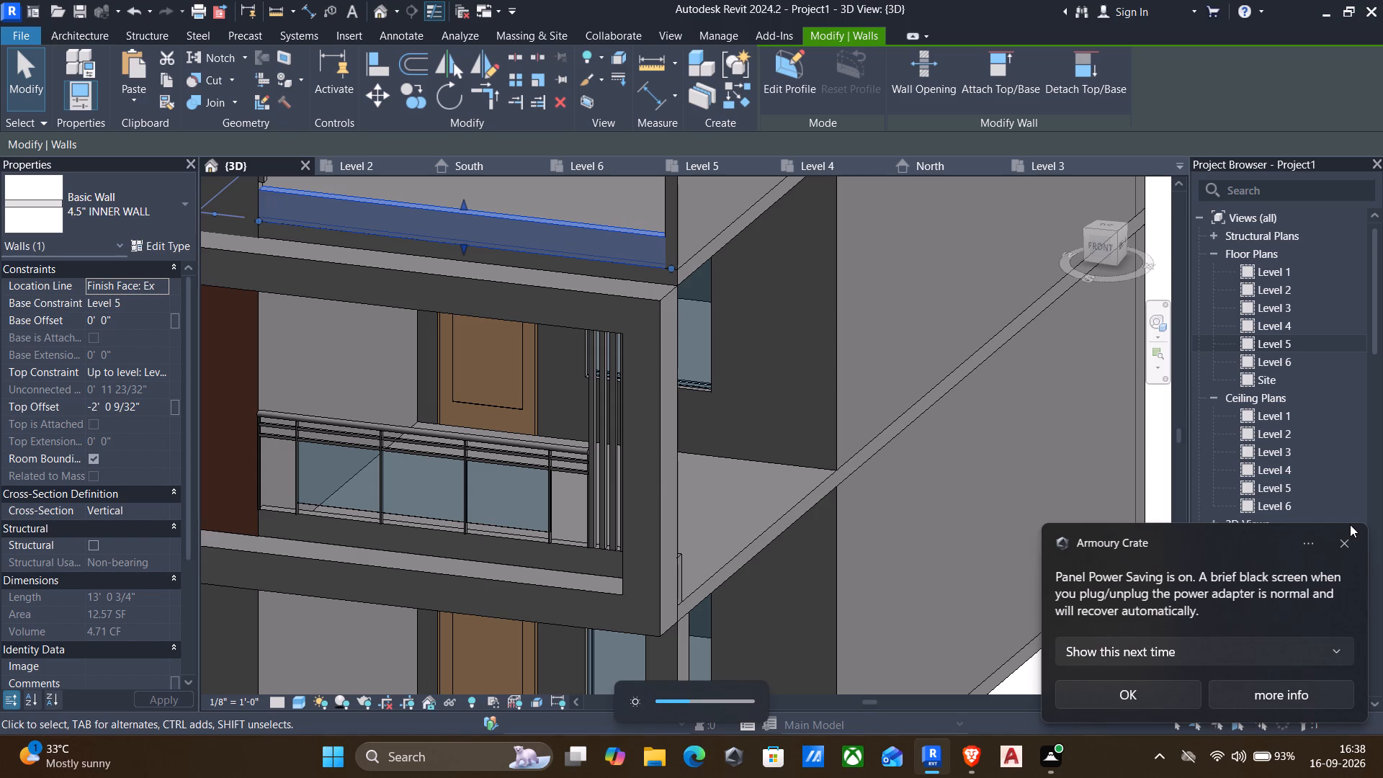
{"action": "left_click", "coordinate": [1343, 543]}
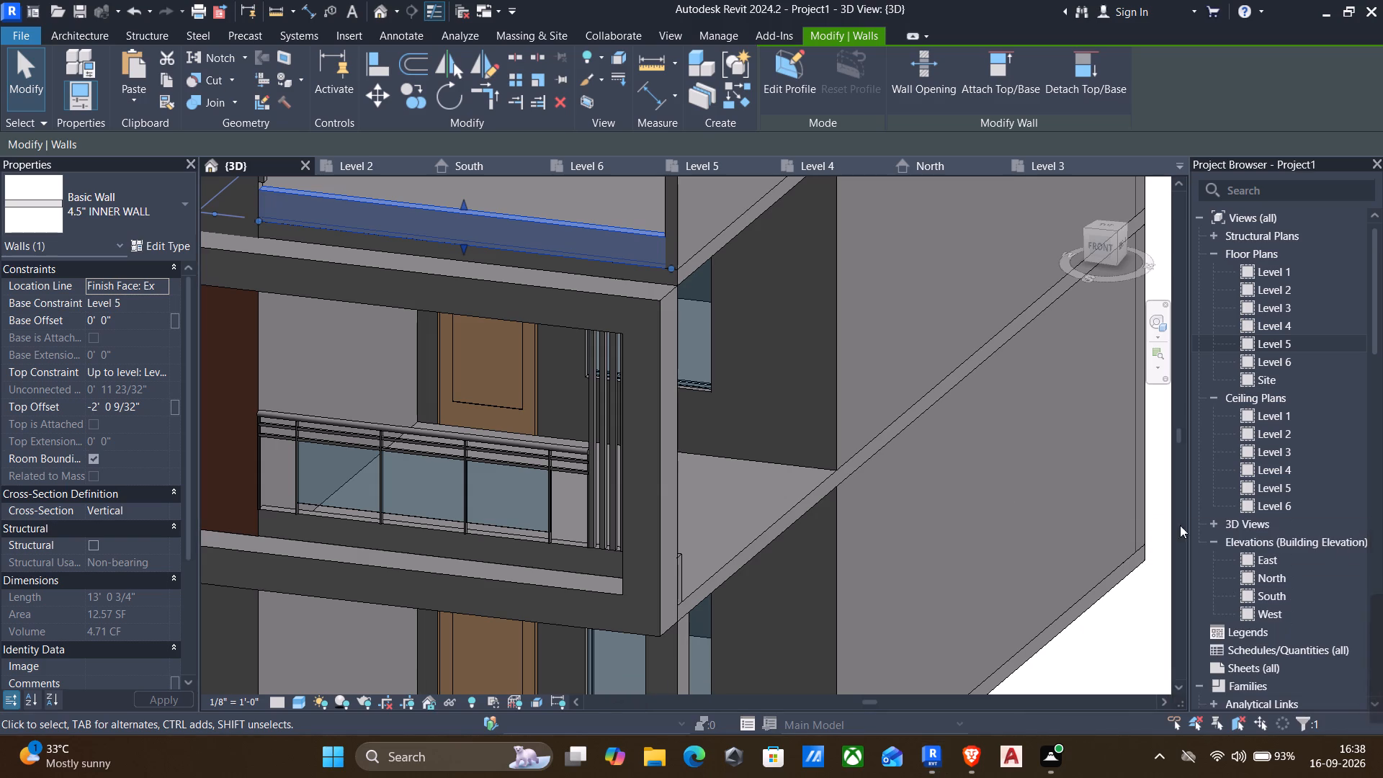
{"action": "key", "text": "Escape"}
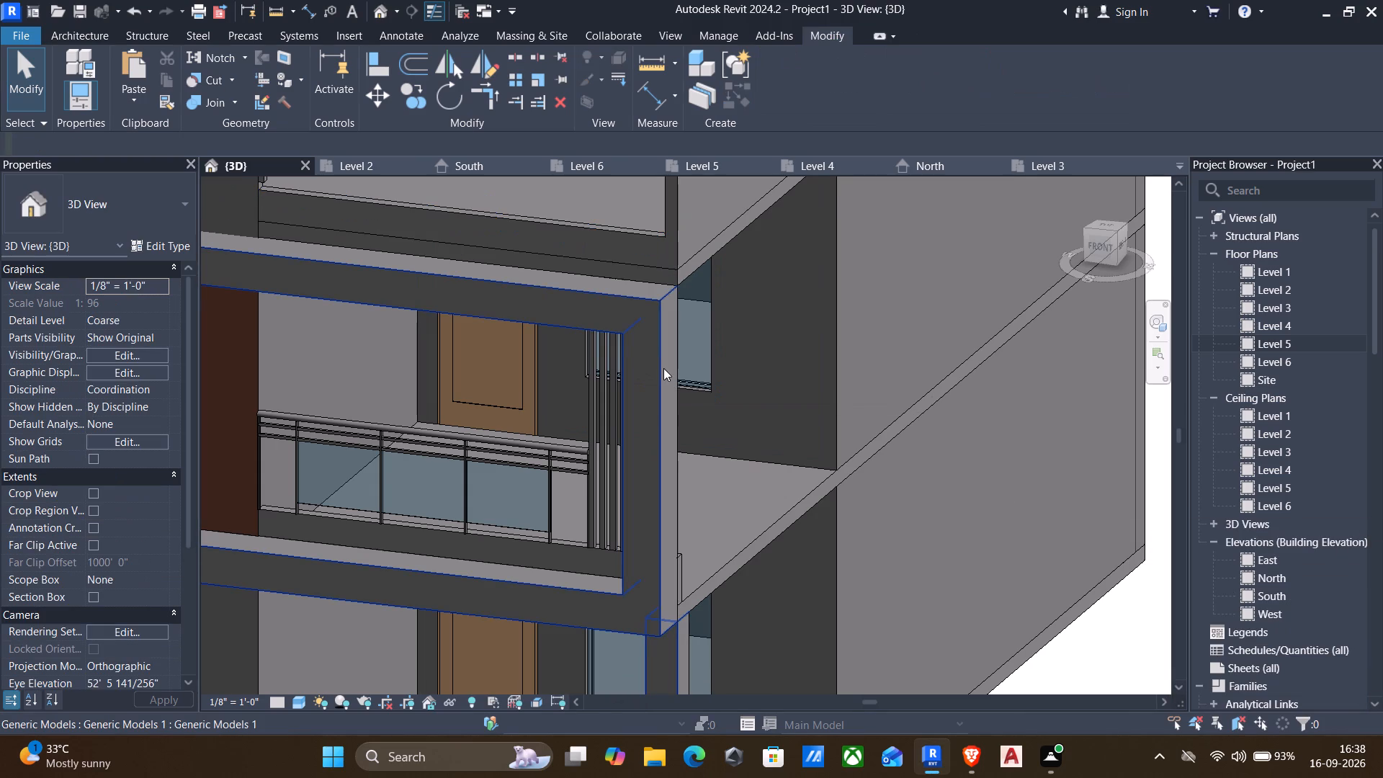
{"action": "scroll", "coordinate": [663, 368], "scroll_direction": "down", "scroll_amount": 1}
{"action": "middle_click_drag", "start_coordinate": [654, 370], "coordinate": [836, 465]}
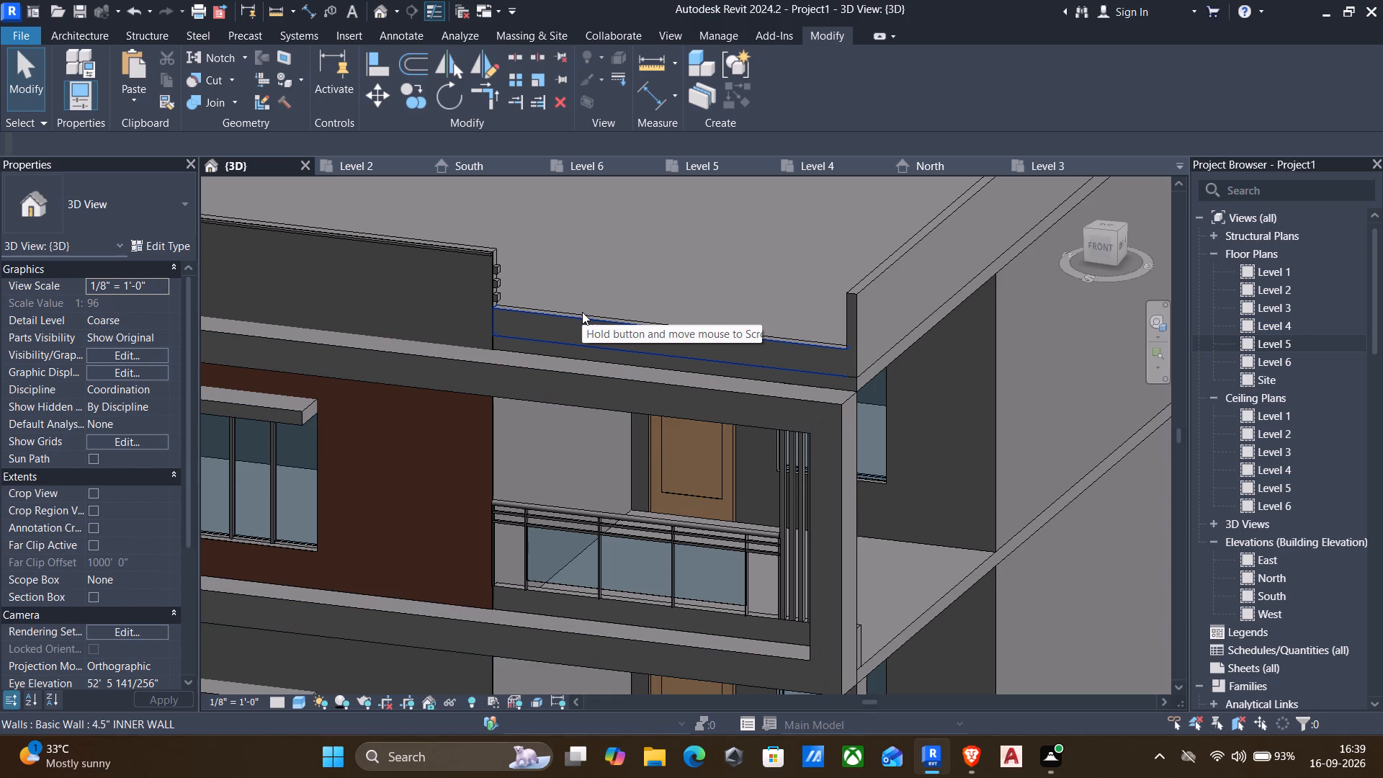
On the Level 5 plan, split the low front wall 3' 11" from the side parapet end.
{"action": "left_click", "coordinate": [637, 323]}
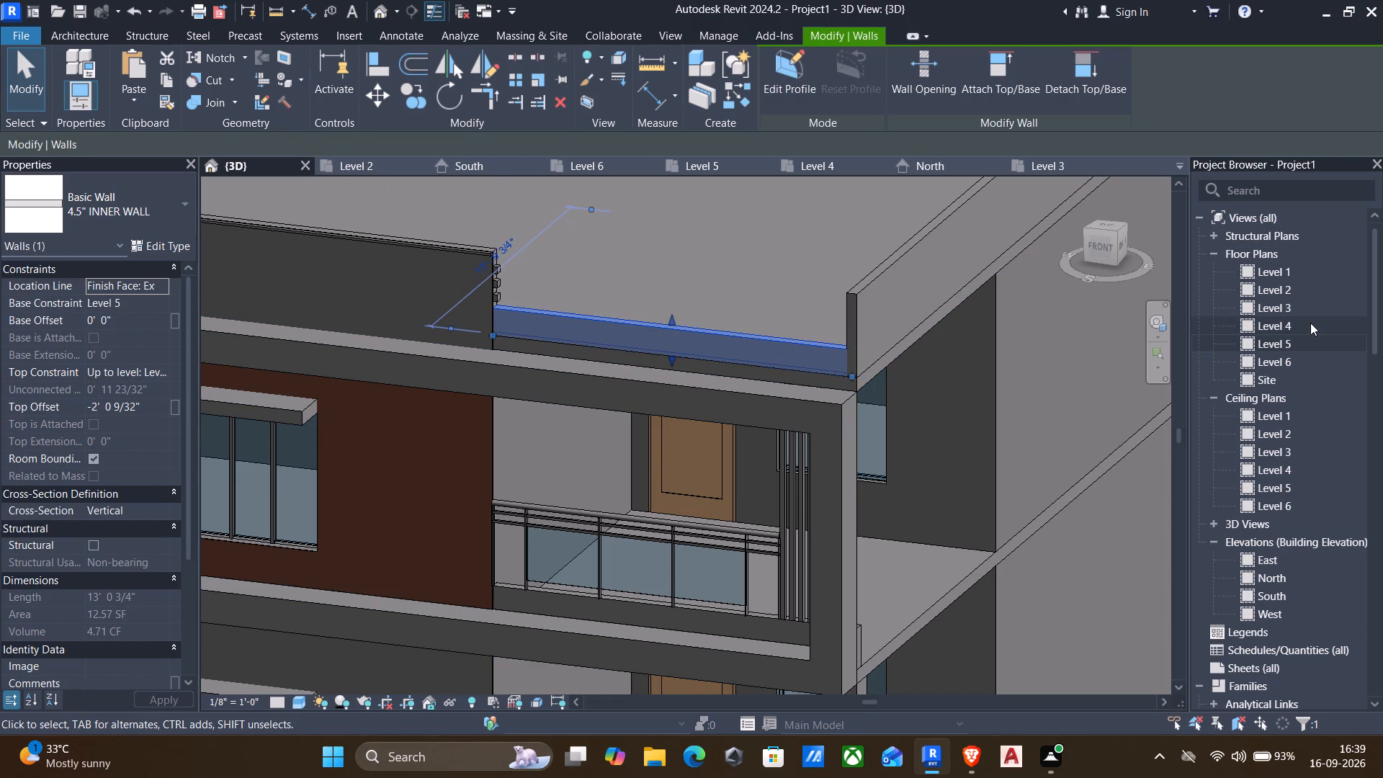
{"action": "left_click", "coordinate": [1266, 344]}
{"action": "left_click", "coordinate": [1266, 344]}
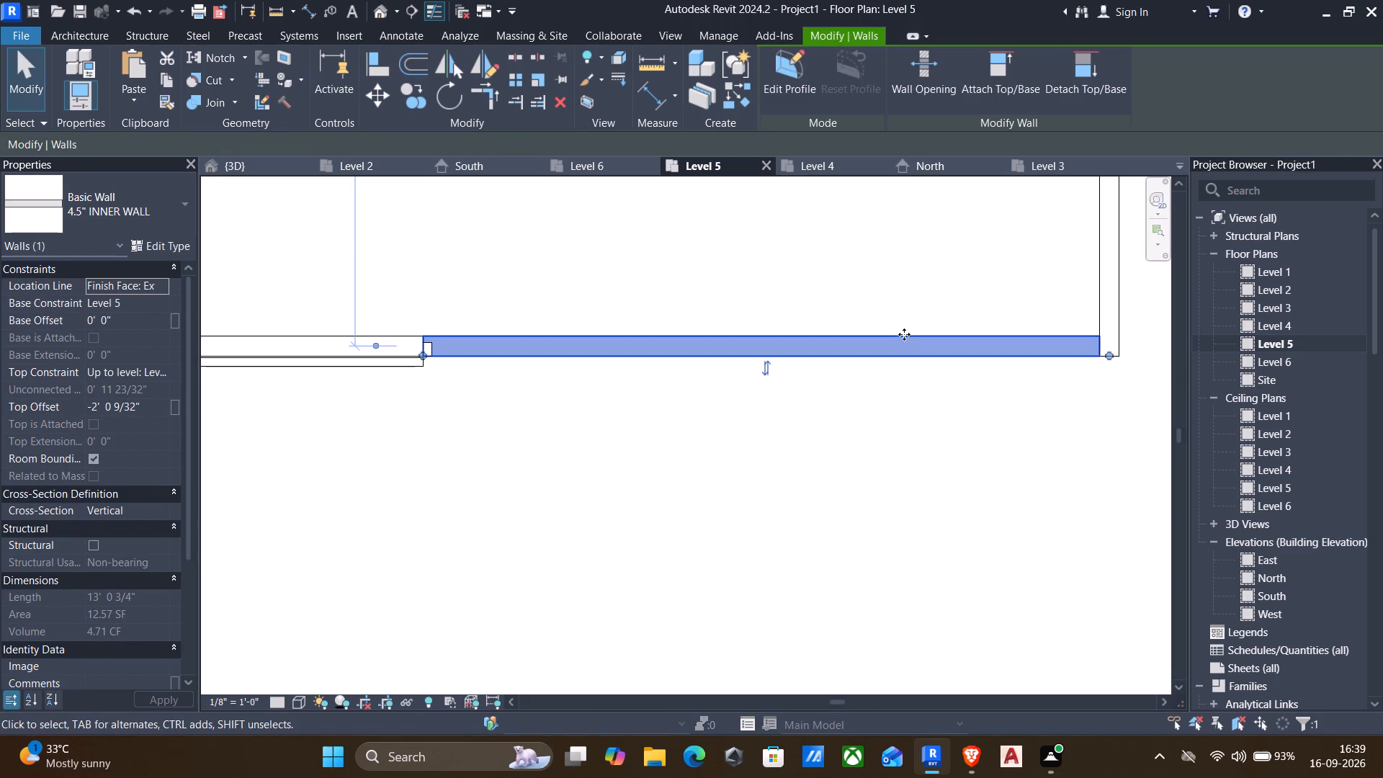
{"action": "key", "text": "Escape"}
{"action": "key", "text": "s"}
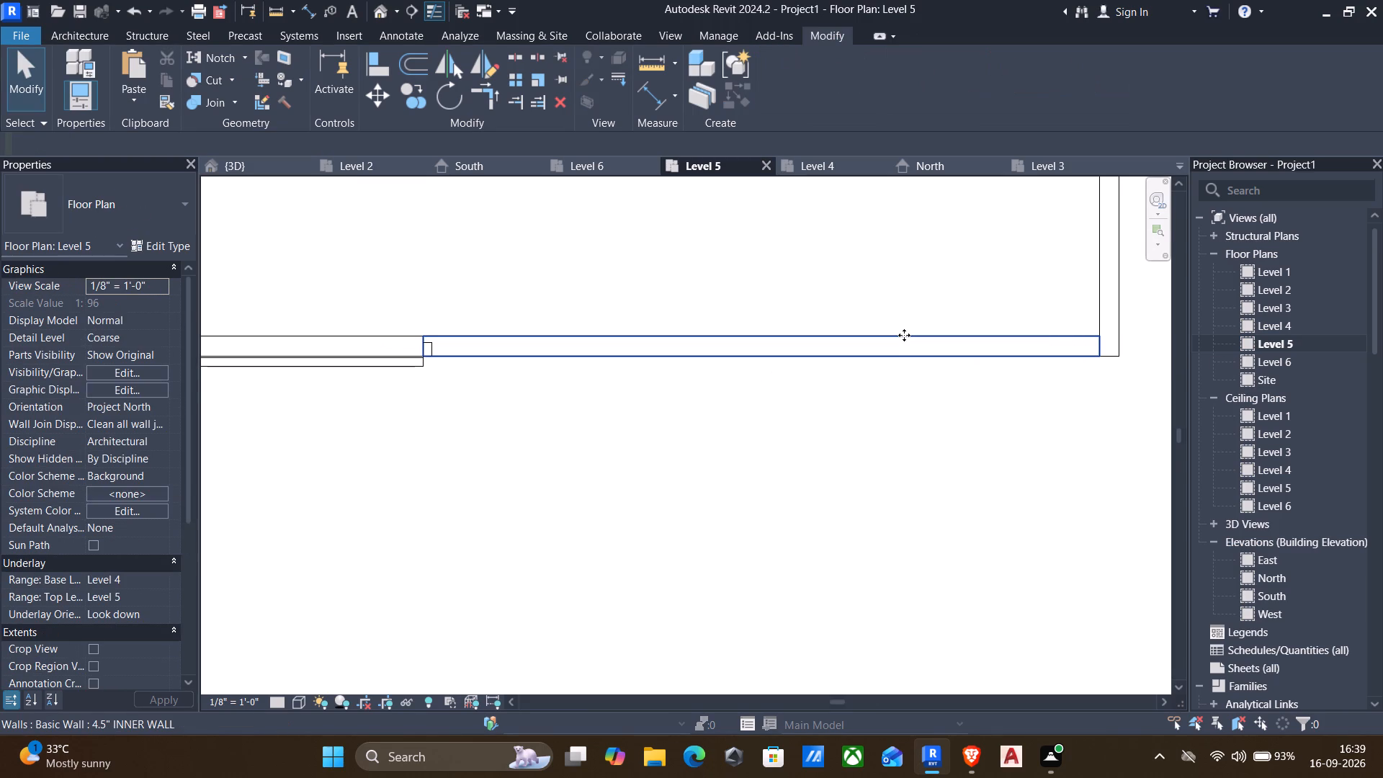
{"action": "key", "text": "l"}
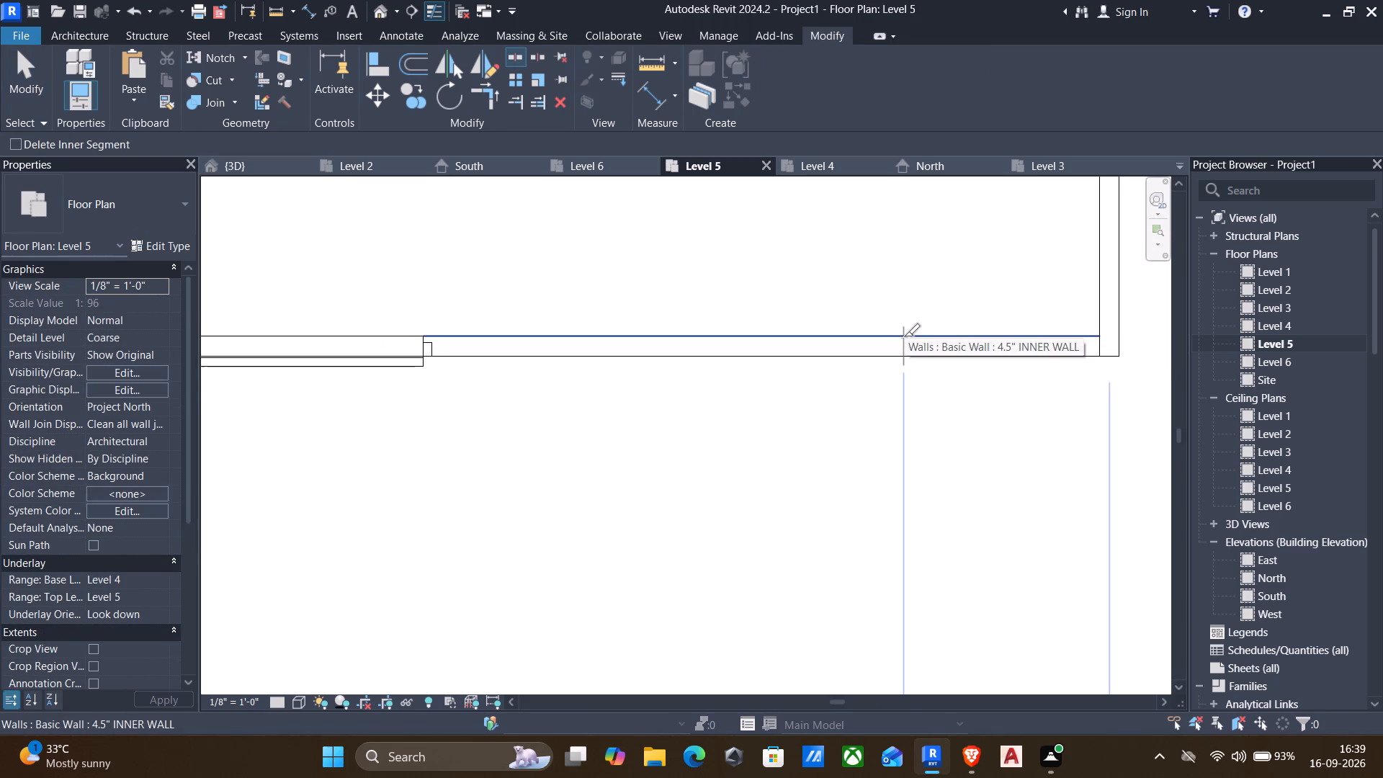
{"action": "left_click", "coordinate": [904, 336]}
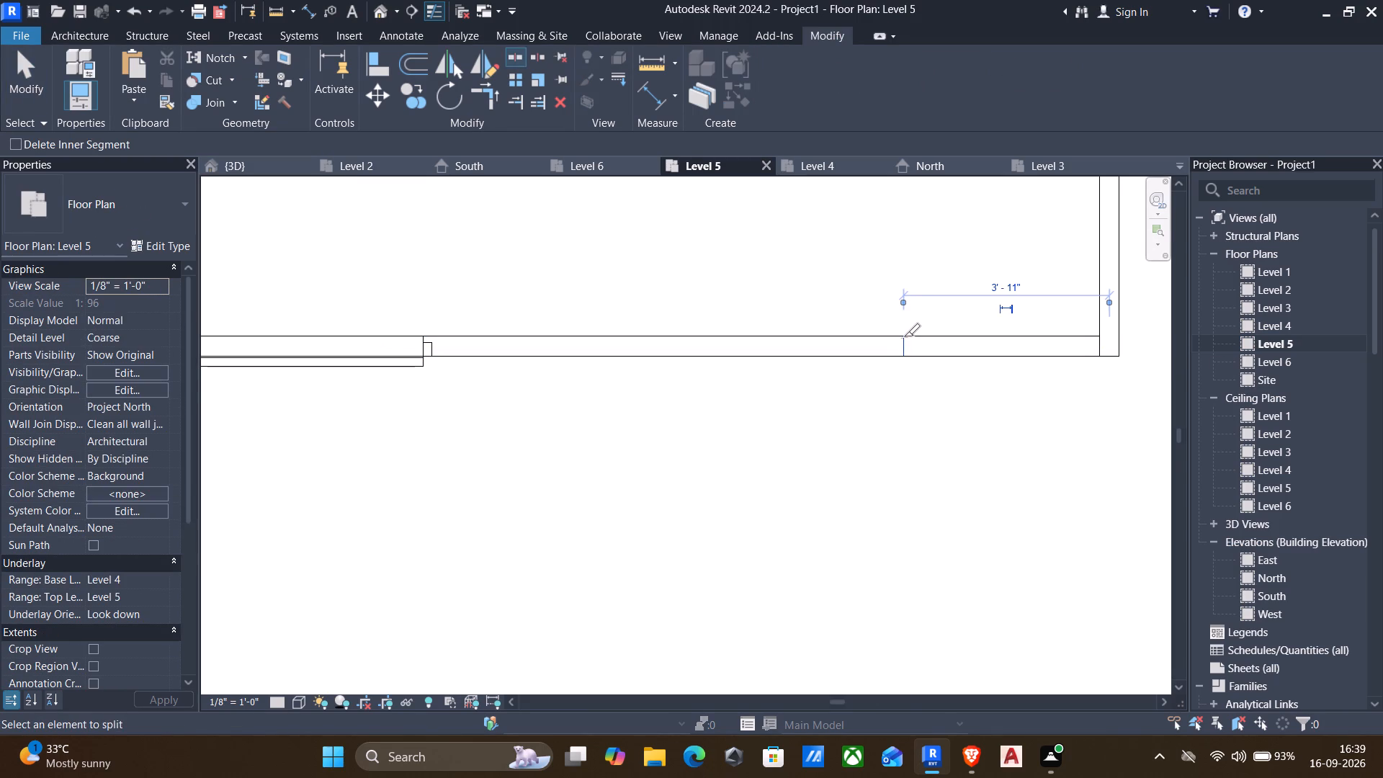
{"action": "key", "text": "Escape"}
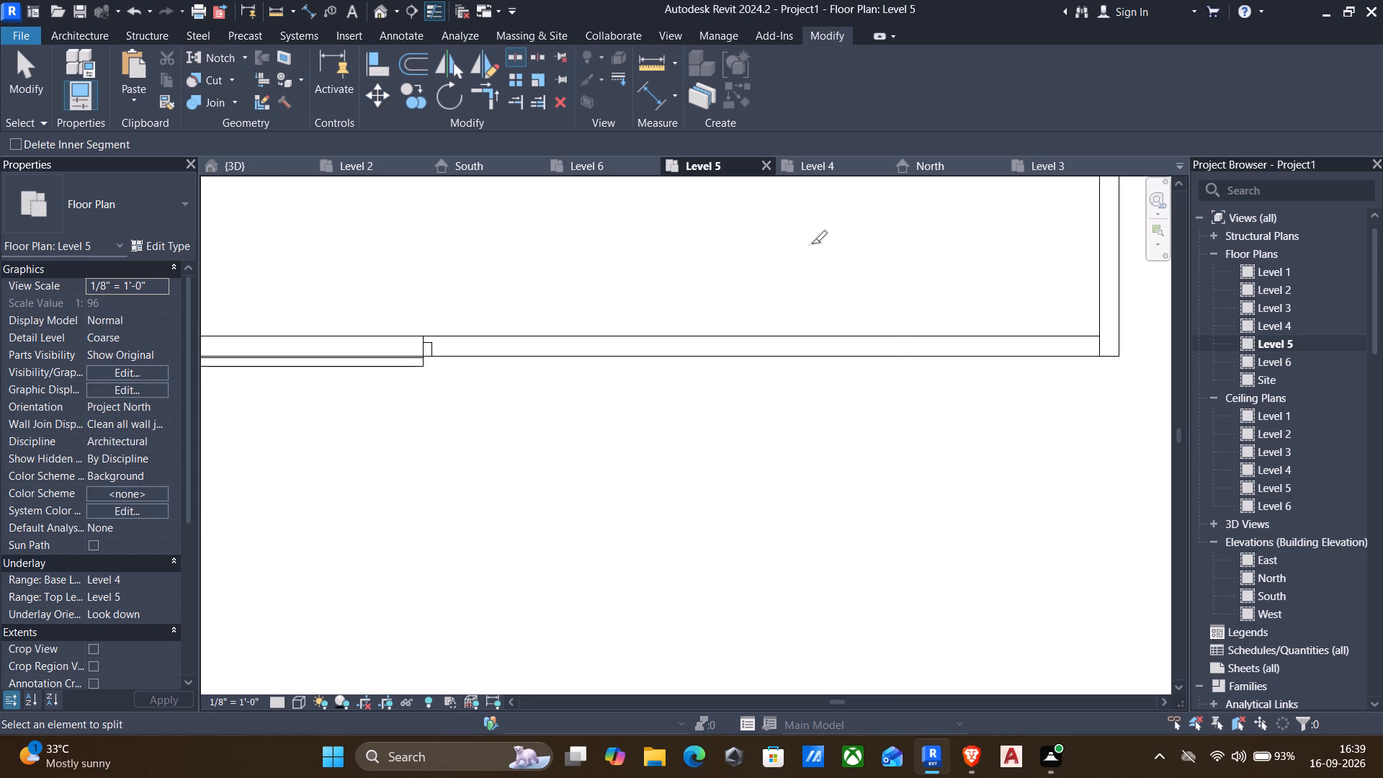
{"action": "key", "text": "Escape"}
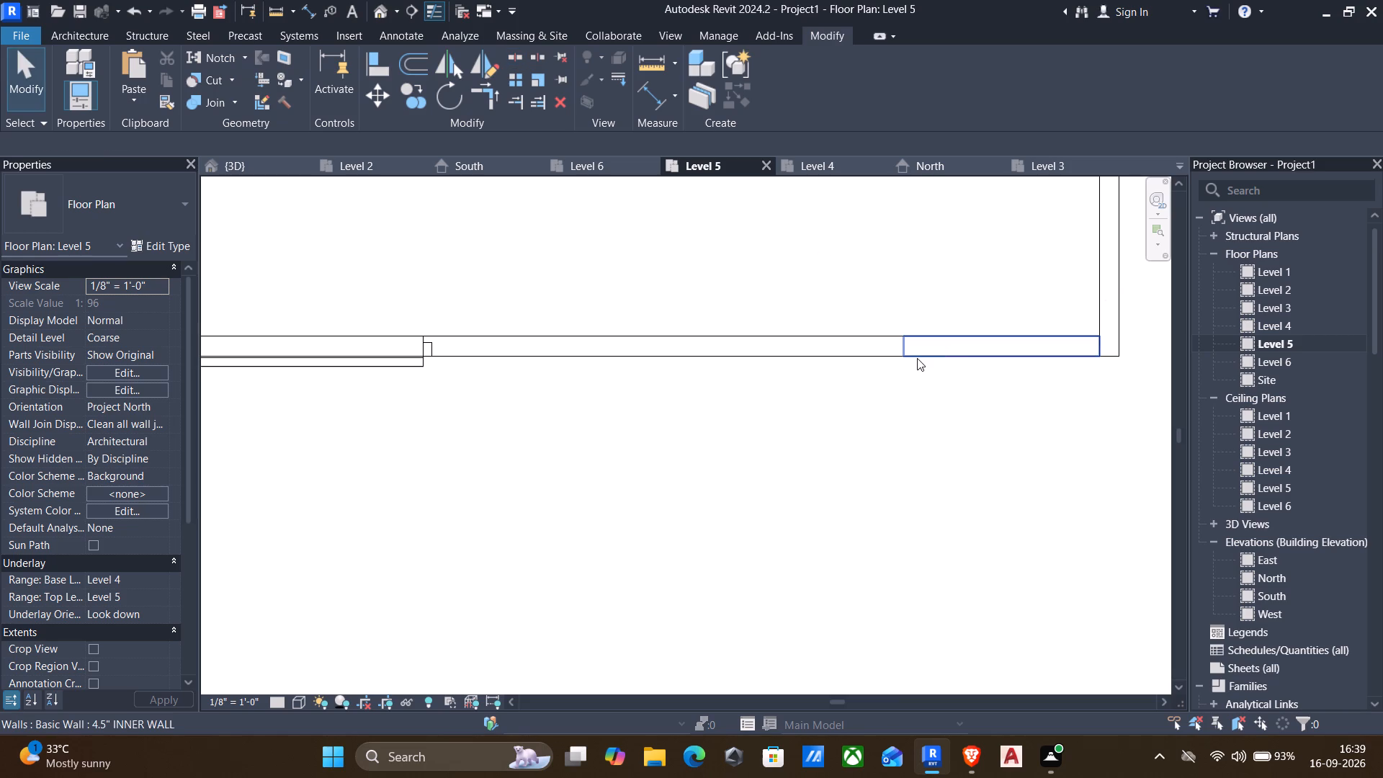
In the 3D view, raise the top of the short wall segment beside the side parapet, making it about 2' 10.5" high.
{"action": "left_click", "coordinate": [370, 7]}
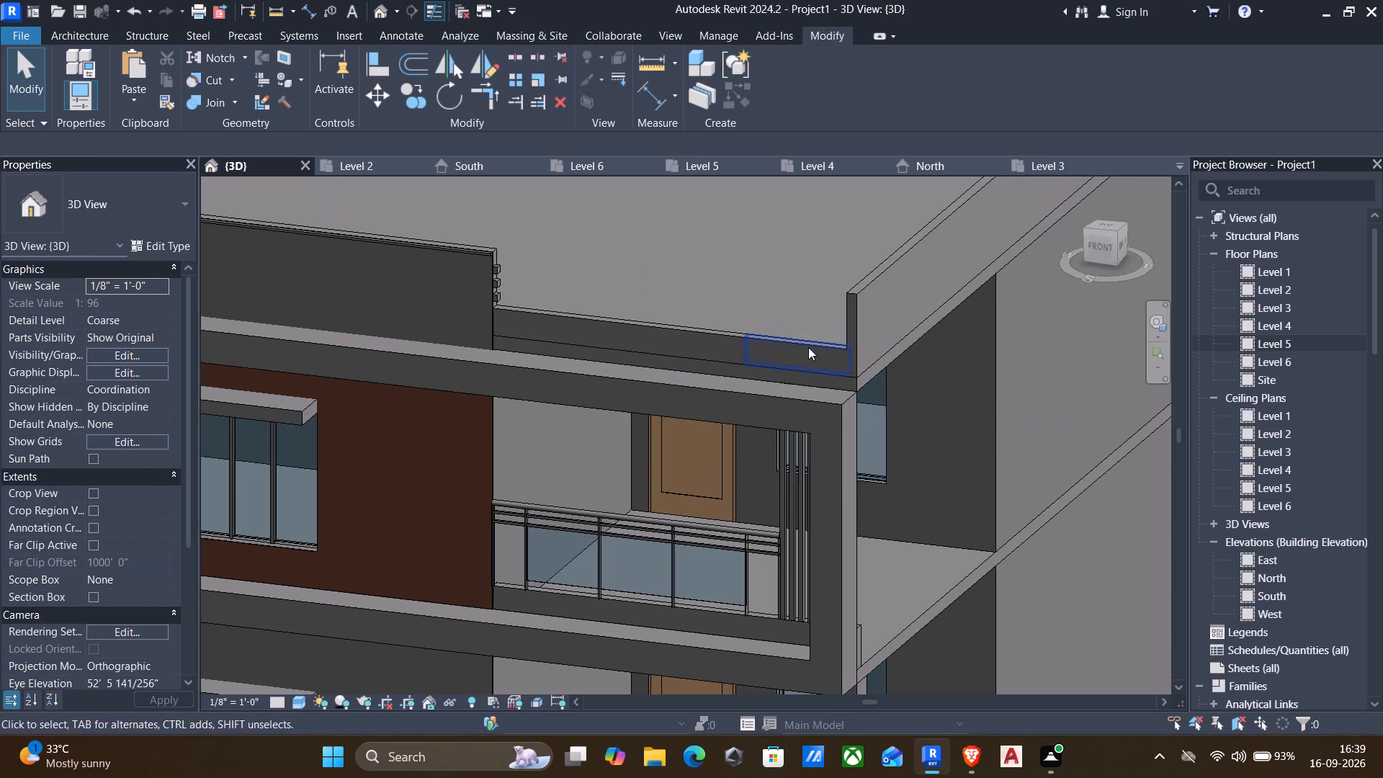
{"action": "left_click", "coordinate": [806, 346]}
{"action": "left_click_drag", "start_coordinate": [795, 332], "coordinate": [795, 292]}
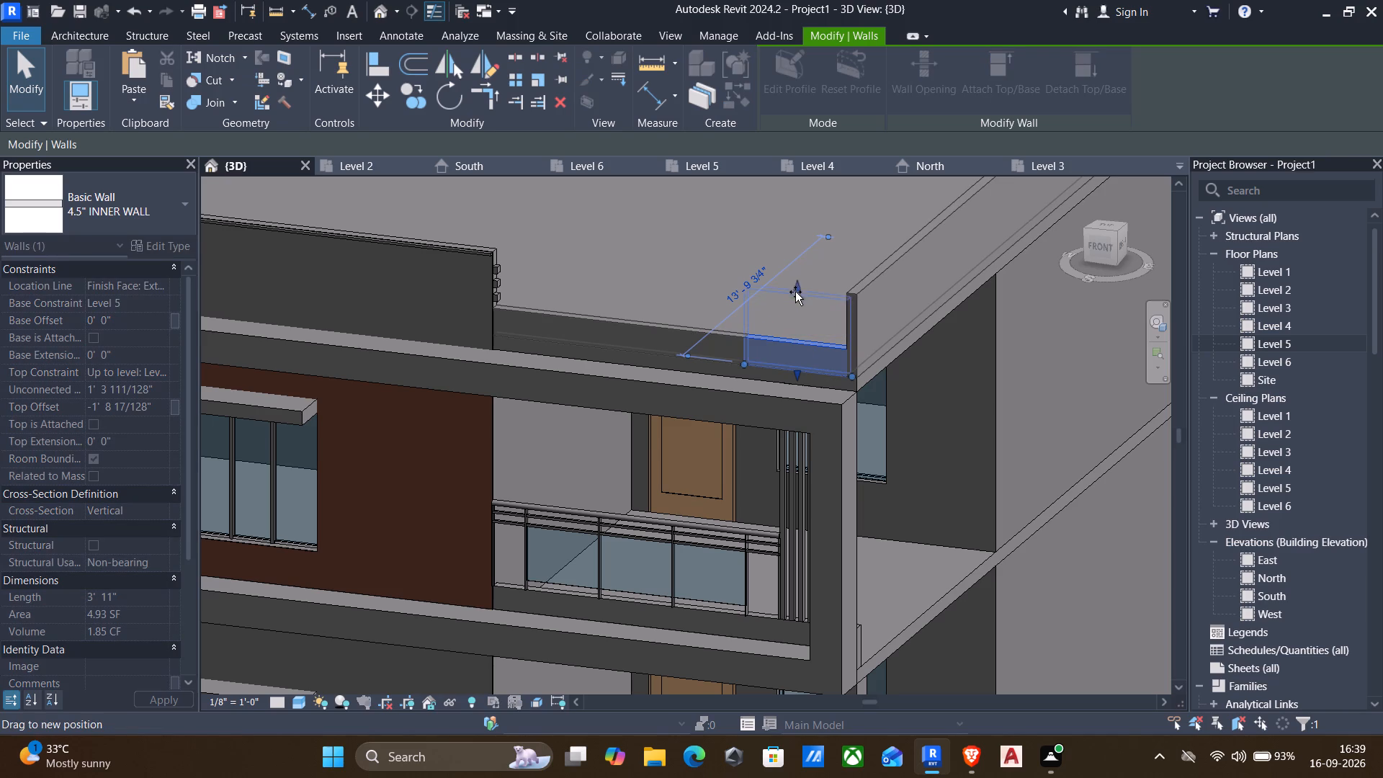
{"action": "left_click_drag", "start_coordinate": [795, 292], "coordinate": [795, 289]}
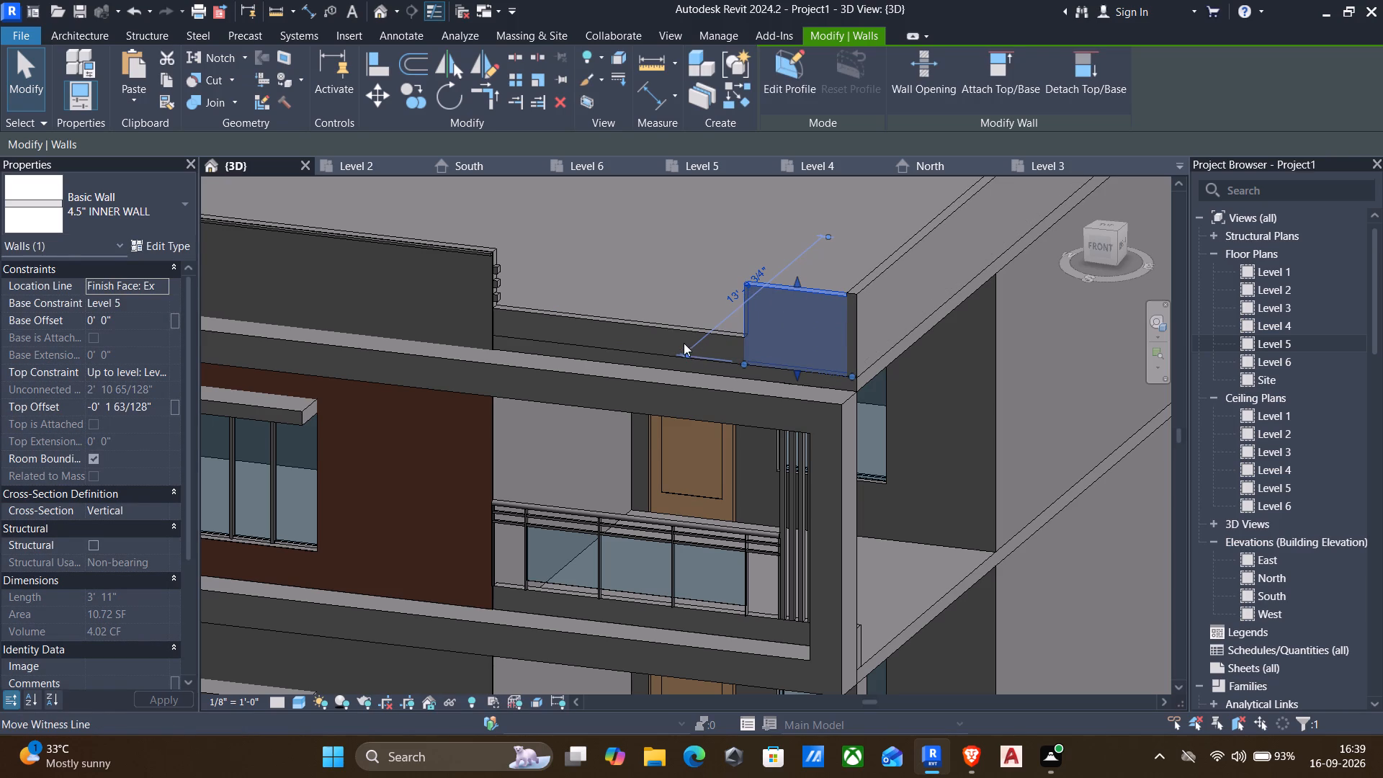
{"action": "key", "text": "Escape"}
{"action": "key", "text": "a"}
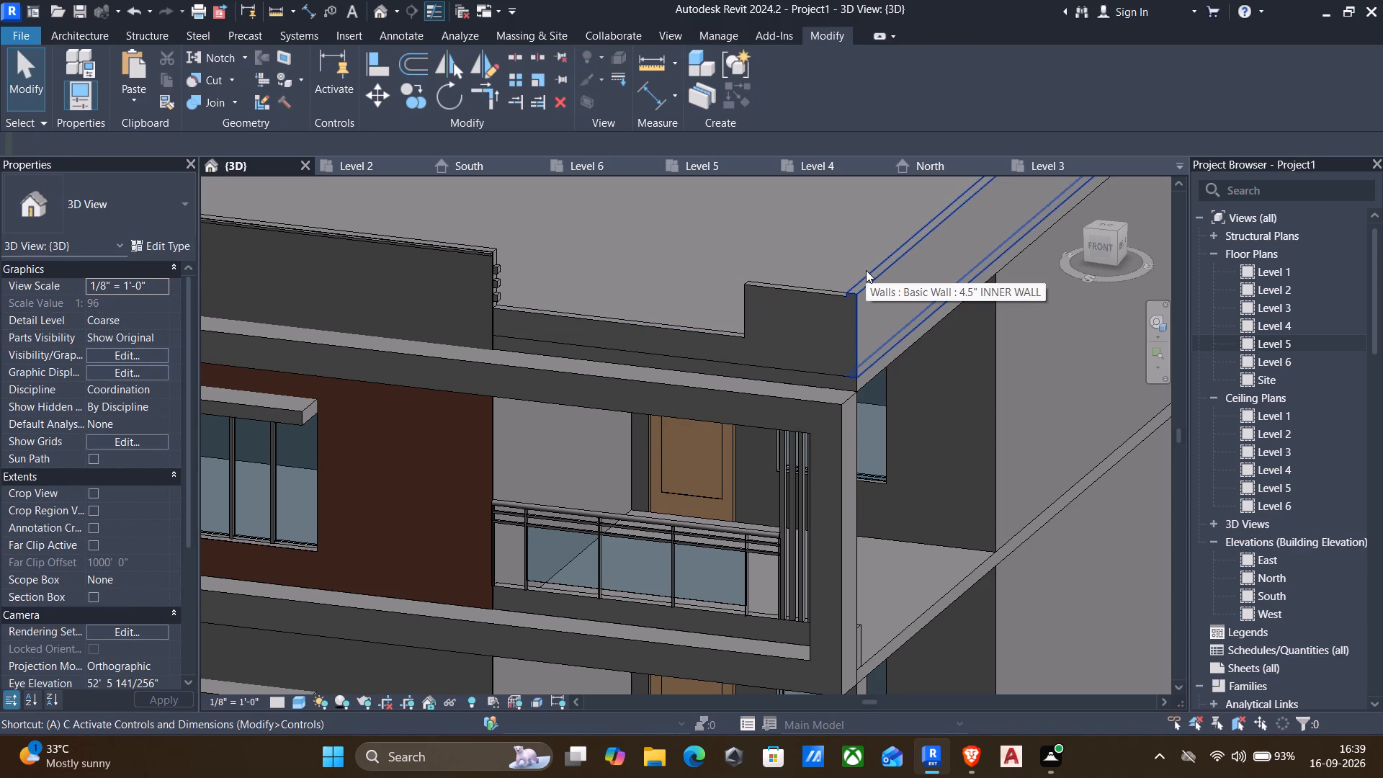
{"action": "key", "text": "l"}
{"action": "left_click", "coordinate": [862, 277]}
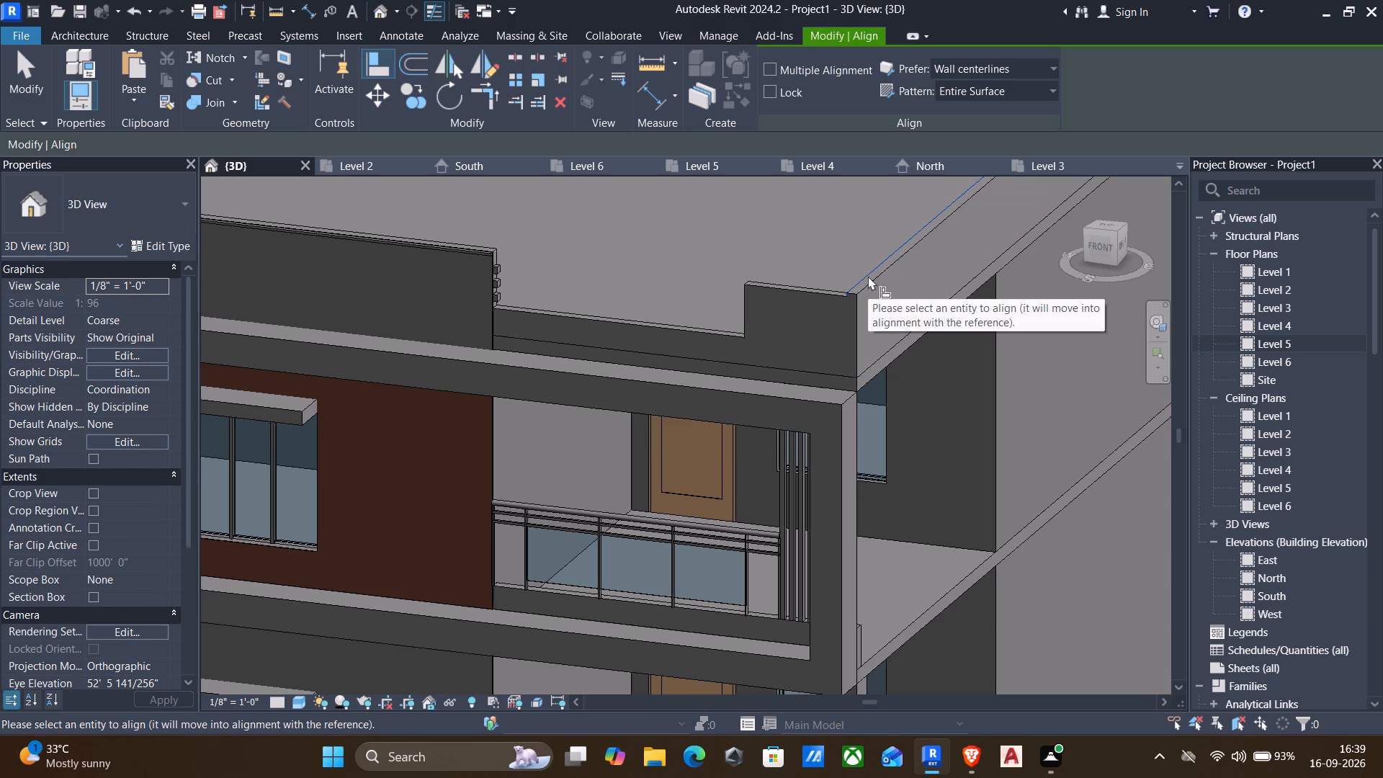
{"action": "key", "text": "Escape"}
Align the top of the raised wall segment with the top face of the side parapet.
{"action": "type", "text": "al"}
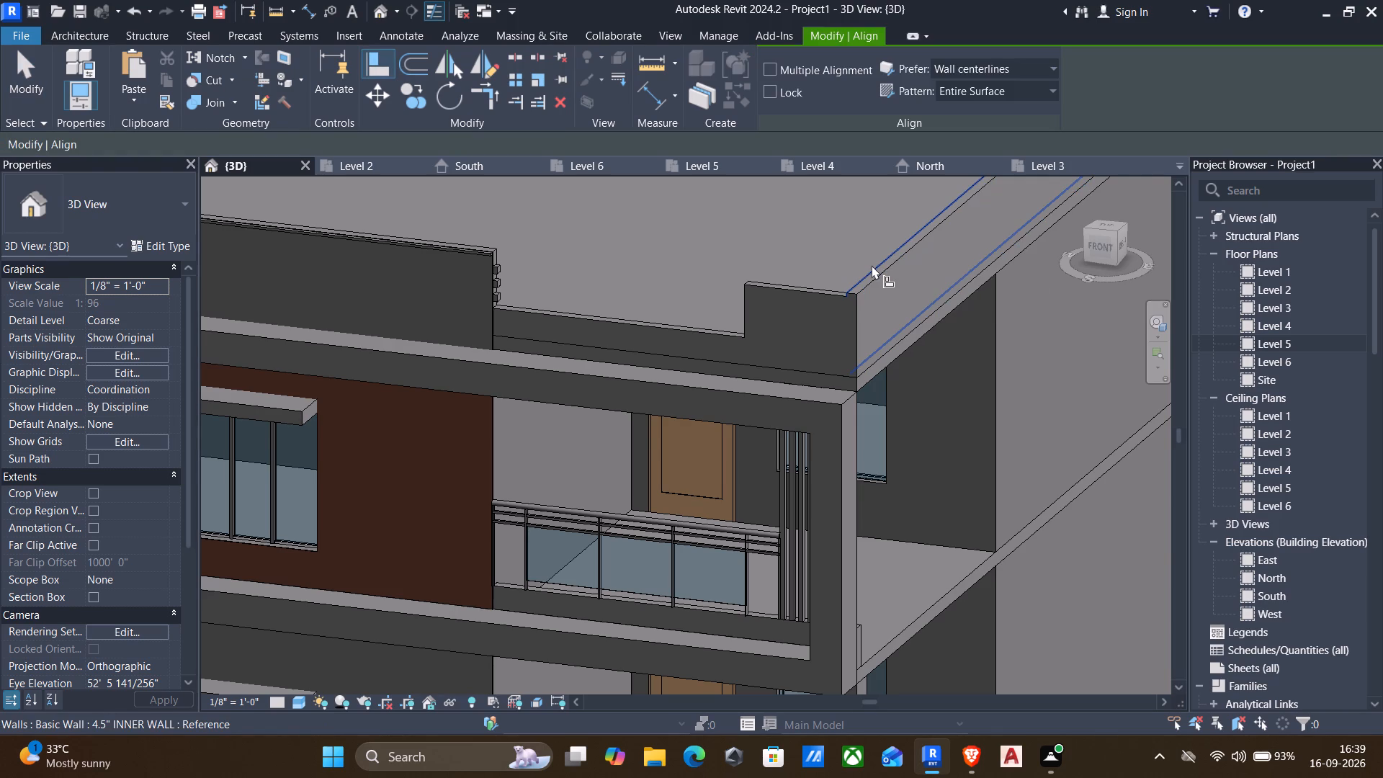
{"action": "scroll", "coordinate": [872, 266], "scroll_direction": "up", "scroll_amount": 2}
{"action": "left_click", "coordinate": [873, 274]}
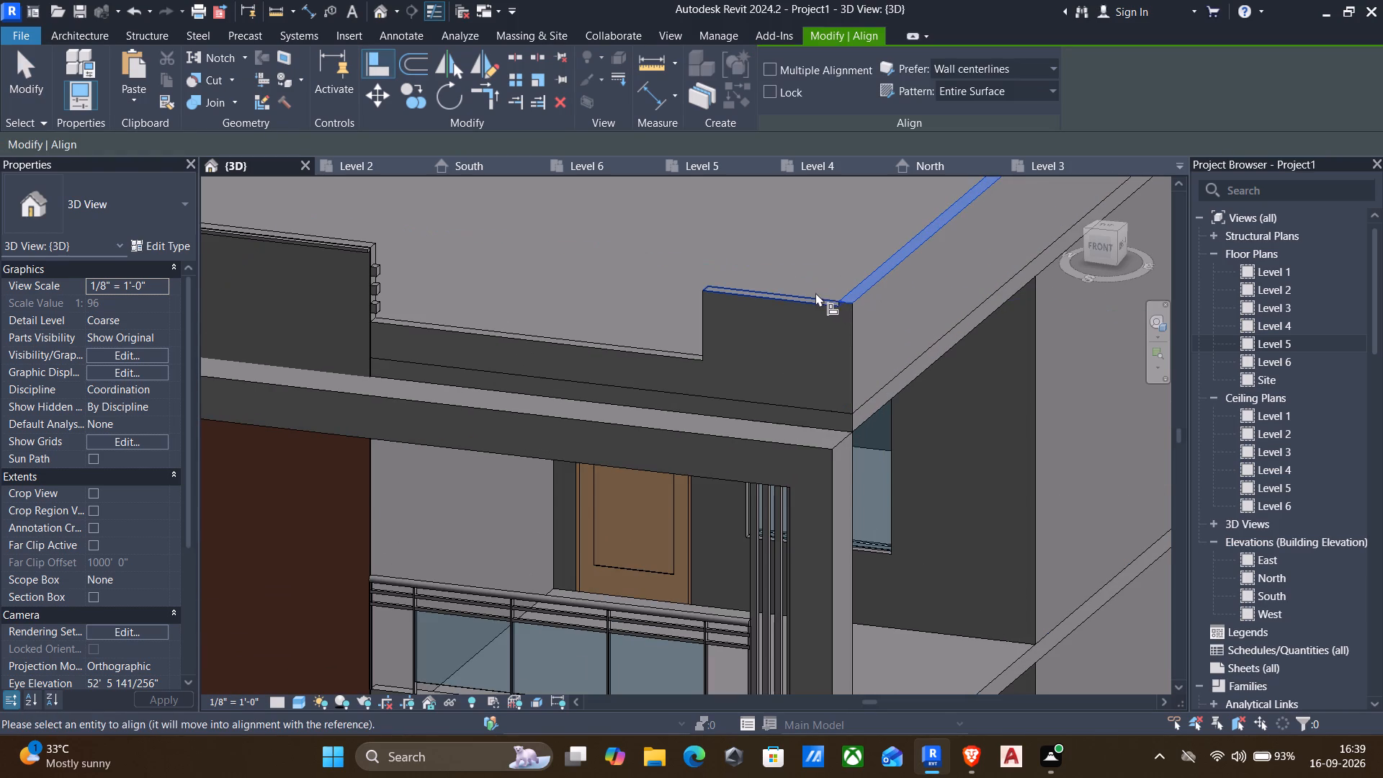
{"action": "left_click", "coordinate": [812, 295]}
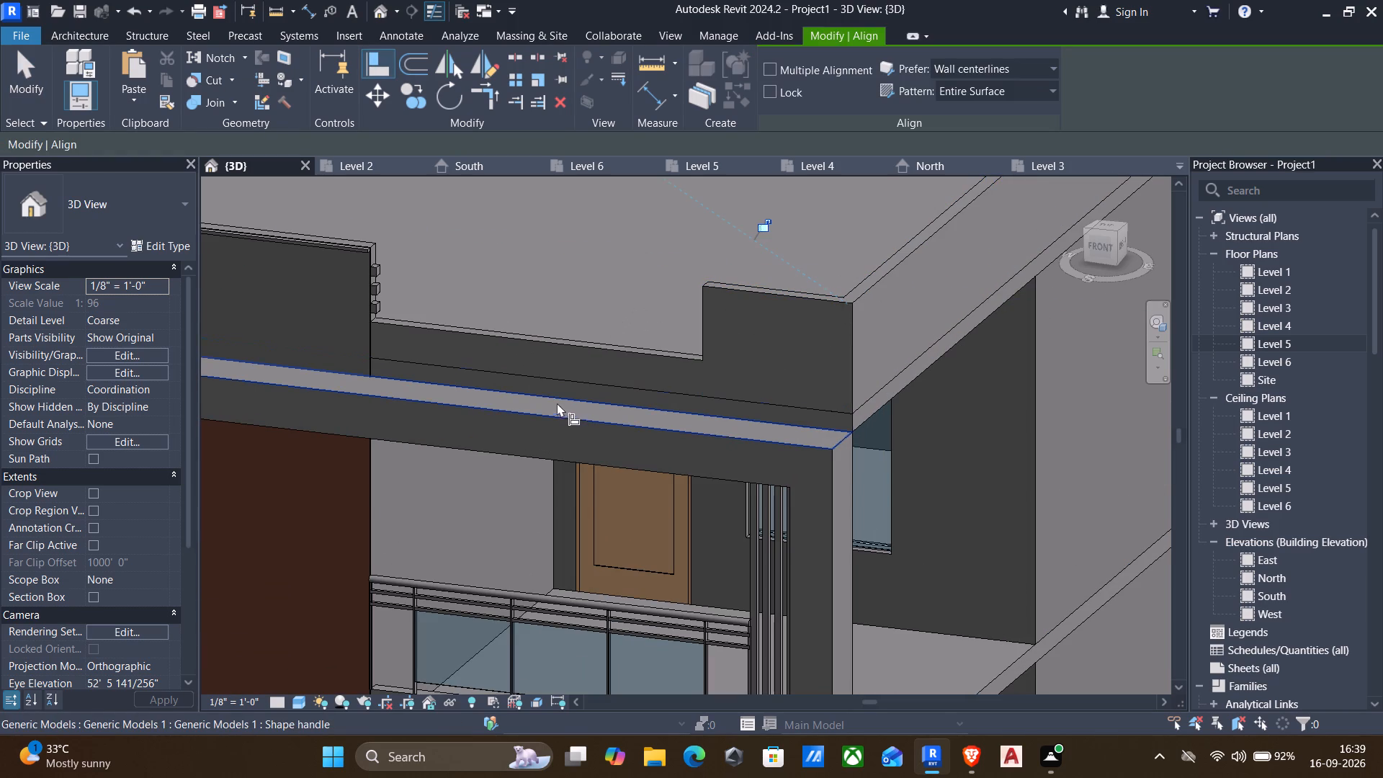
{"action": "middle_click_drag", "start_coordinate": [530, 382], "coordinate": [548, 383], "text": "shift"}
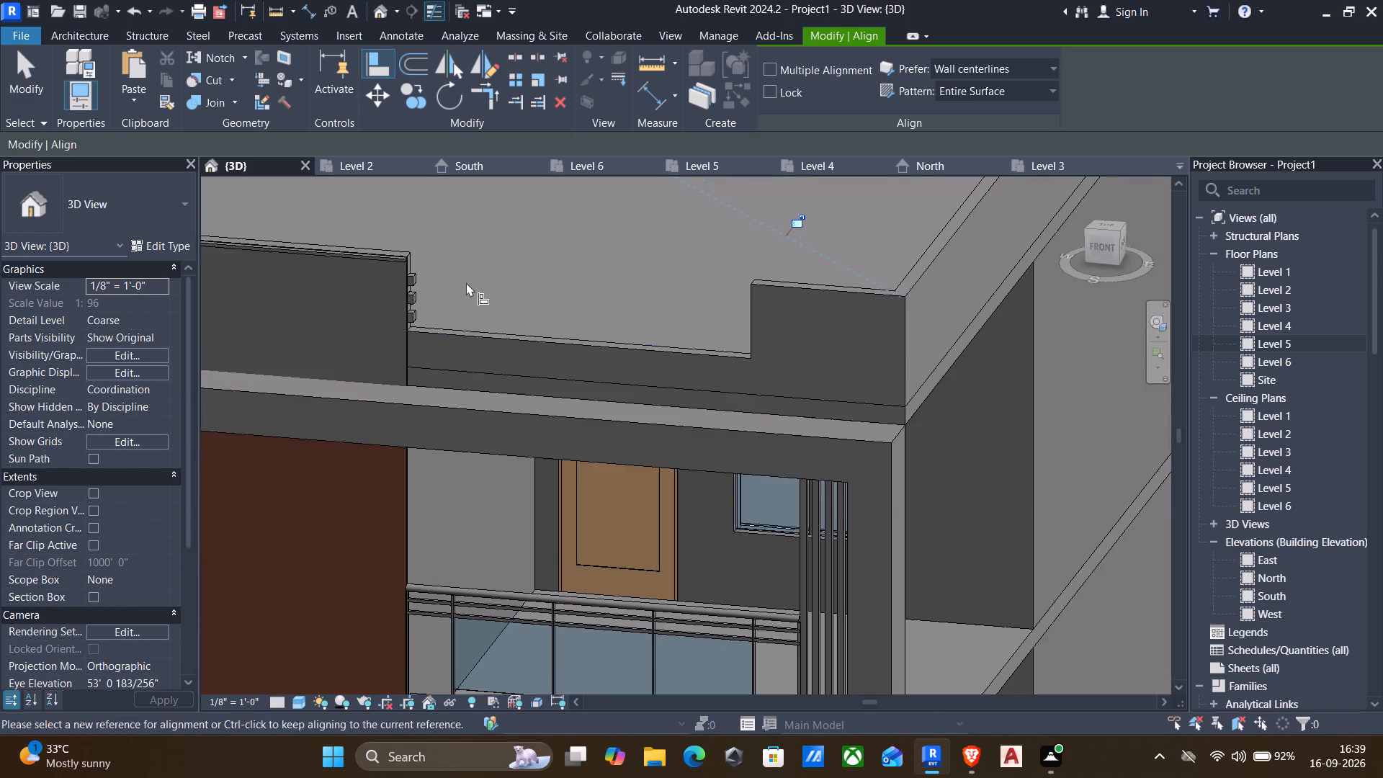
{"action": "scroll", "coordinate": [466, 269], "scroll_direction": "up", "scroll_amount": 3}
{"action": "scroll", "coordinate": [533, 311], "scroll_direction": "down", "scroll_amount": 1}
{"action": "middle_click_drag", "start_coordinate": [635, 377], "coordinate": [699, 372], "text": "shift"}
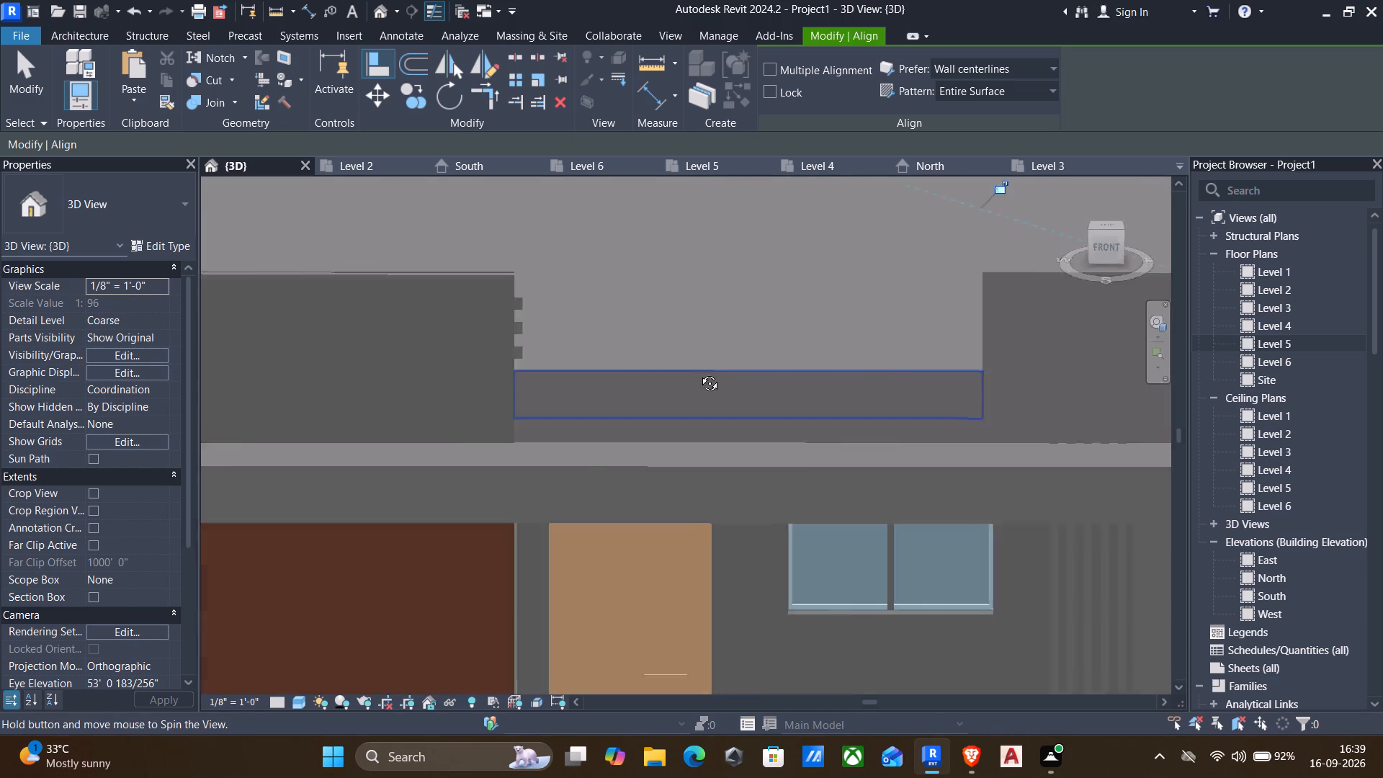
Align the ends of the wall ext horizontal strips with the end face of the raised wall segment across the parapet opening.
{"action": "middle_click_drag", "start_coordinate": [699, 372], "coordinate": [713, 372], "text": "shift"}
{"action": "middle_click_drag", "start_coordinate": [1012, 327], "coordinate": [832, 323]}
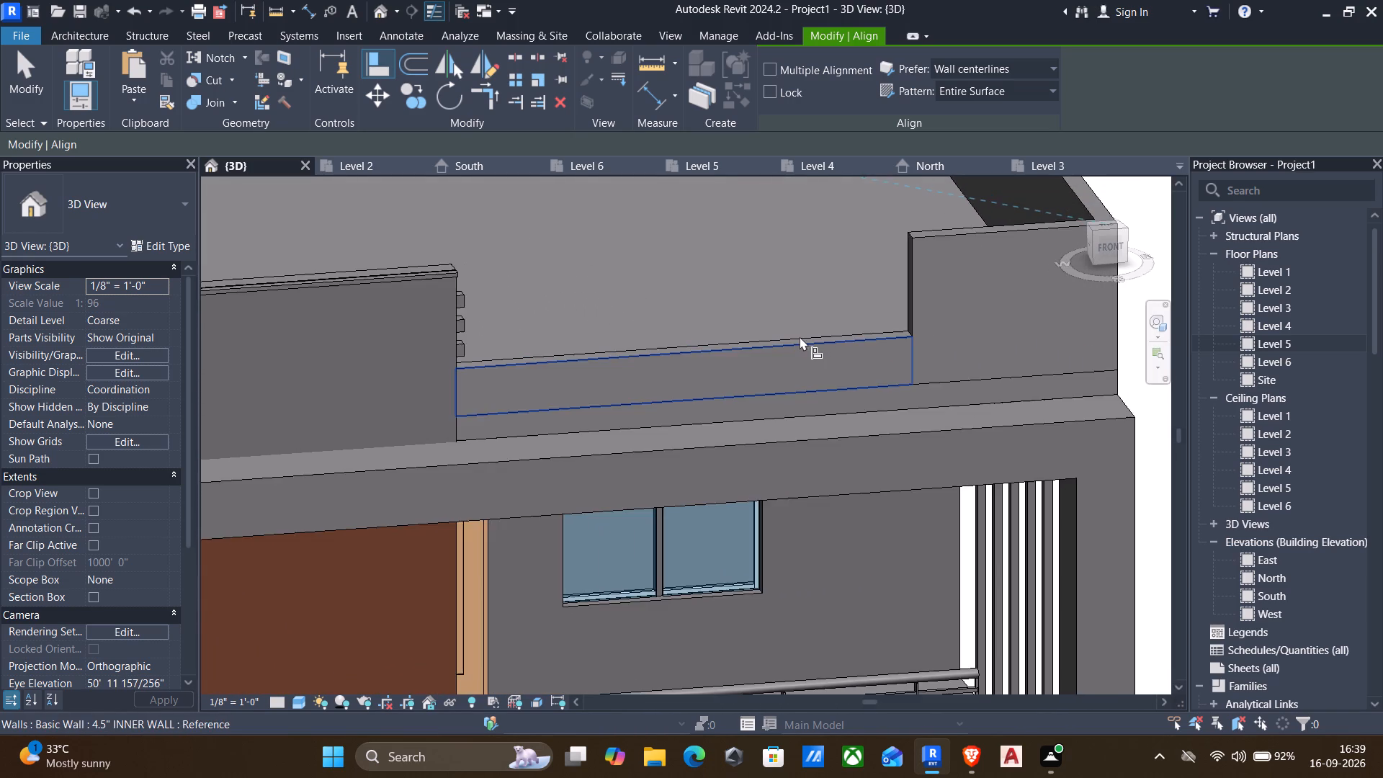
{"action": "scroll", "coordinate": [795, 338], "scroll_direction": "down", "scroll_amount": 2}
{"action": "middle_click_drag", "start_coordinate": [794, 342], "coordinate": [849, 397], "text": "shift"}
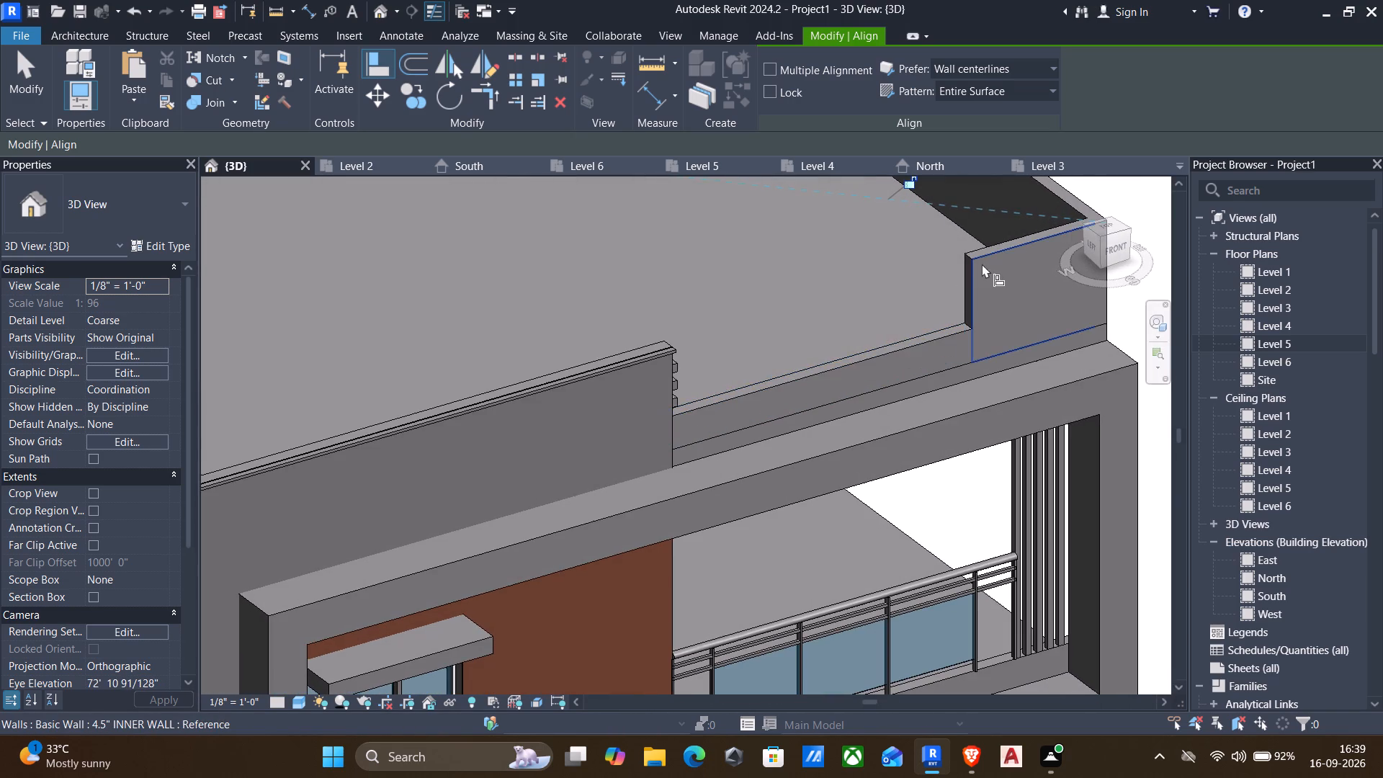
{"action": "scroll", "coordinate": [949, 293], "scroll_direction": "up", "scroll_amount": 3}
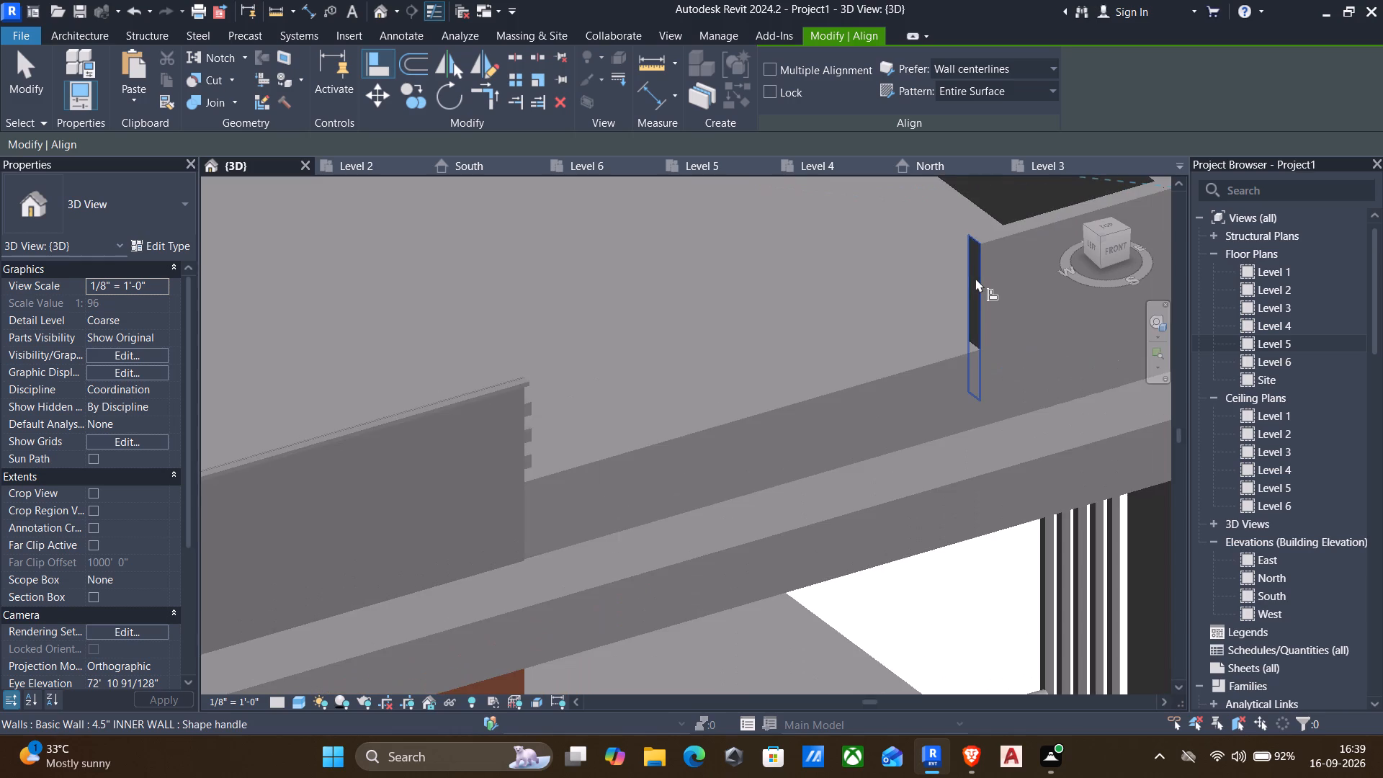
{"action": "left_click", "coordinate": [975, 278]}
{"action": "scroll", "coordinate": [854, 375], "scroll_direction": "down", "scroll_amount": 2}
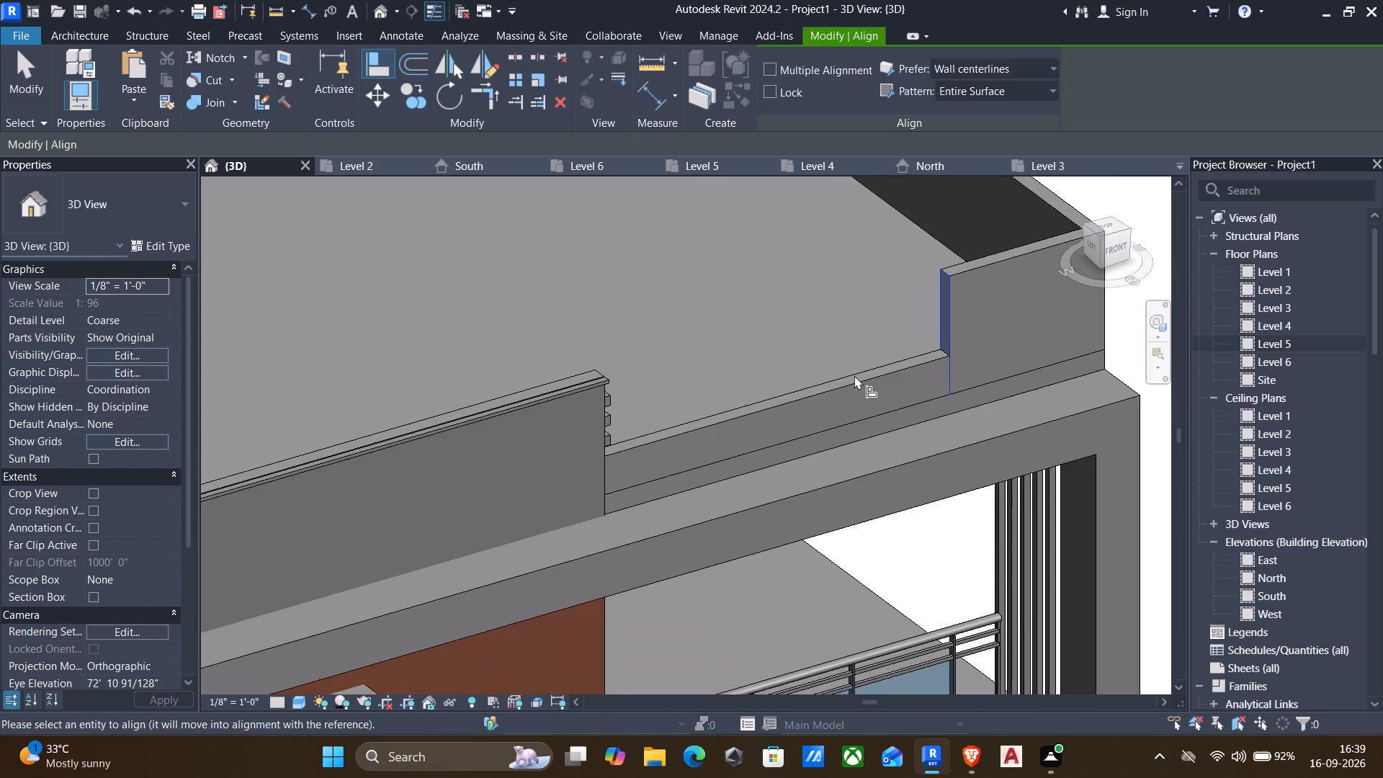
{"action": "middle_click_drag", "start_coordinate": [854, 375], "coordinate": [664, 395], "text": "shift"}
{"action": "scroll", "coordinate": [661, 362], "scroll_direction": "down", "scroll_amount": 2}
{"action": "middle_click_drag", "start_coordinate": [654, 327], "coordinate": [655, 326]}
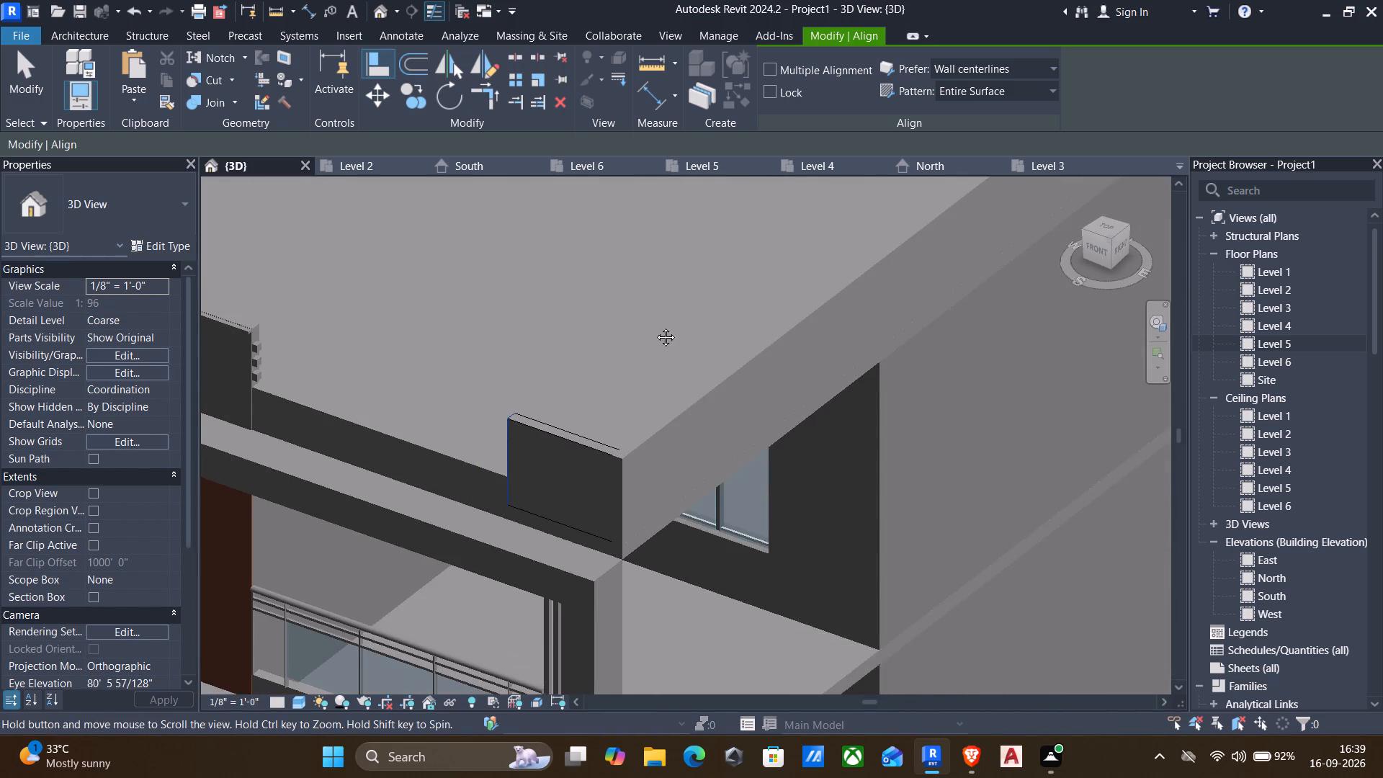
{"action": "middle_click_drag", "start_coordinate": [655, 326], "coordinate": [867, 314]}
{"action": "scroll", "coordinate": [495, 342], "scroll_direction": "up", "scroll_amount": 4}
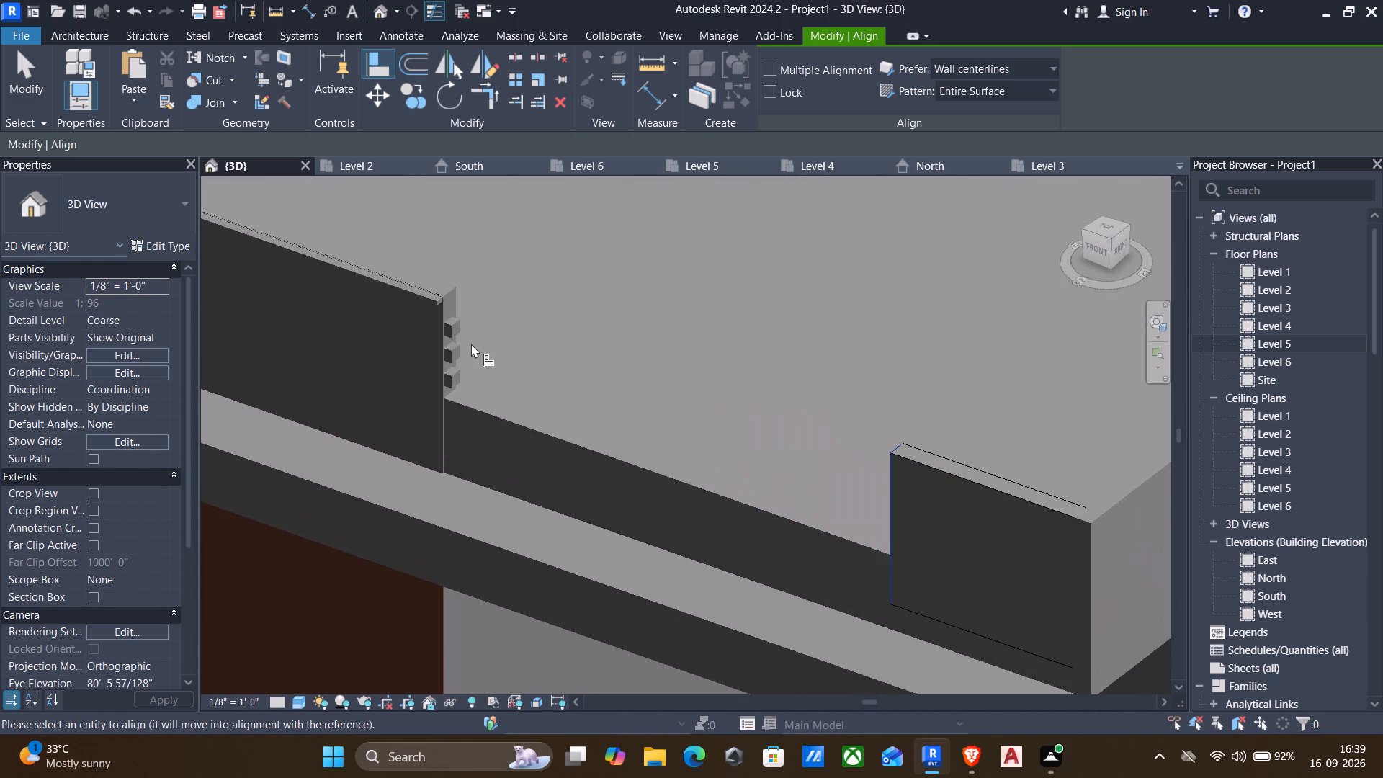
{"action": "left_click", "coordinate": [465, 342]}
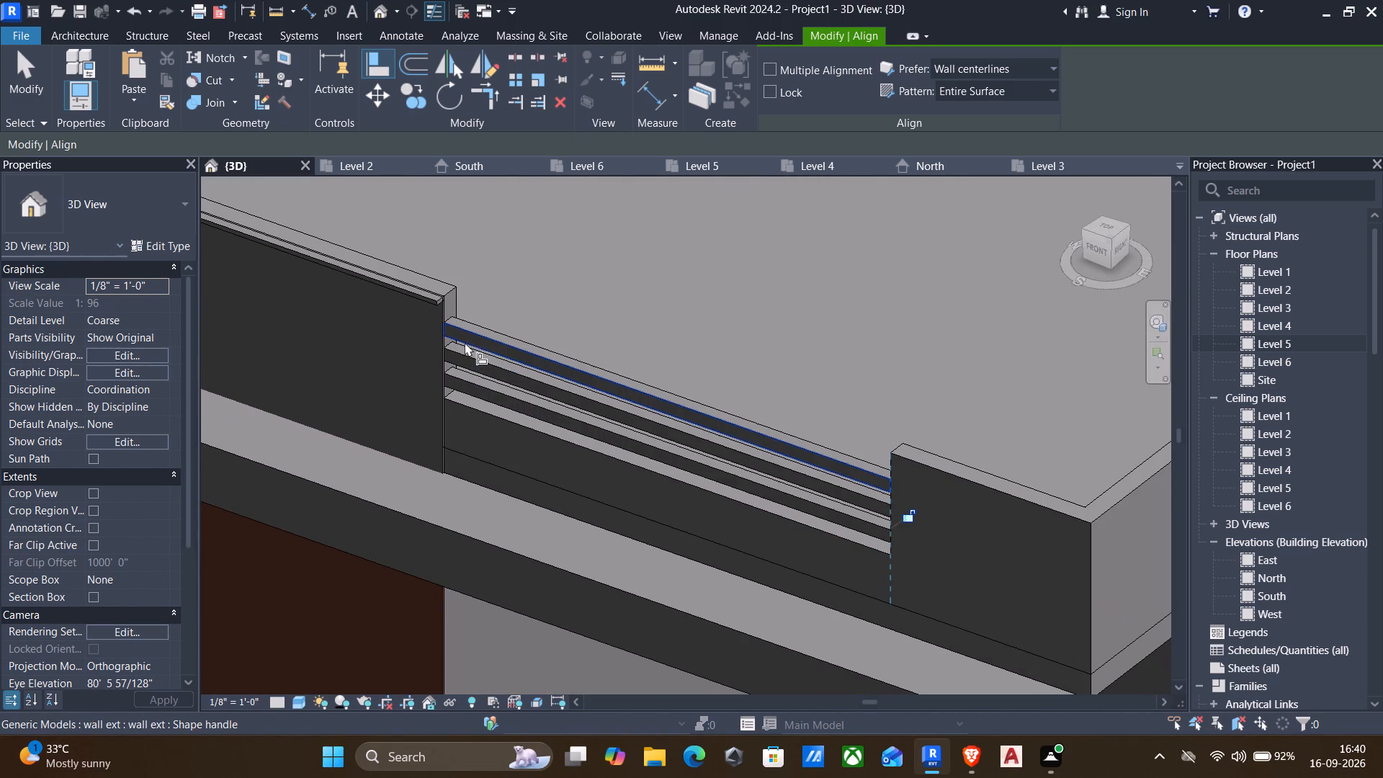
{"action": "scroll", "coordinate": [542, 388], "scroll_direction": "down", "scroll_amount": 3}
{"action": "key", "text": "Escape"}
Examine the front parapet, its horizontal strips and the raised corner segment in perspective and straight from the front.
{"action": "scroll", "coordinate": [569, 427], "scroll_direction": "down", "scroll_amount": 3}
{"action": "middle_click_drag", "start_coordinate": [605, 491], "coordinate": [620, 483]}
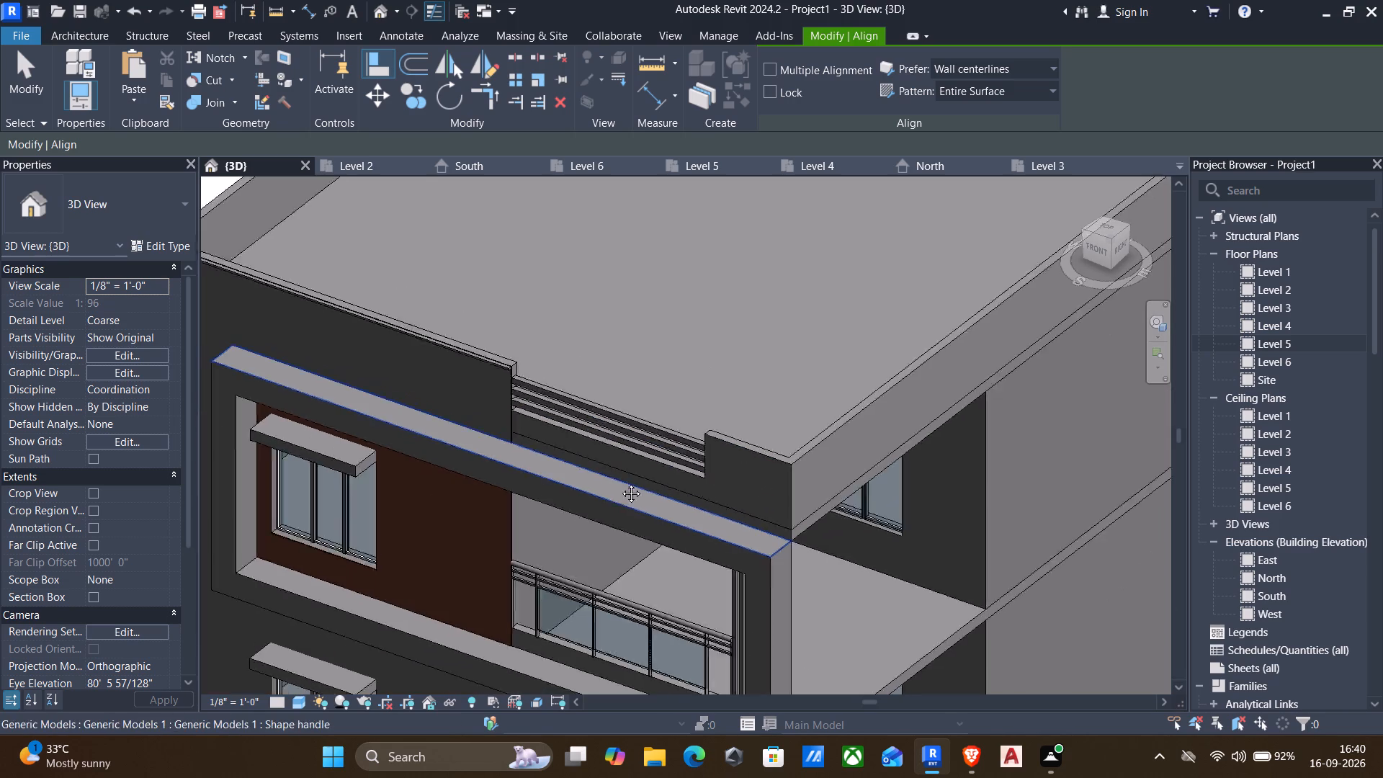
{"action": "middle_click_drag", "start_coordinate": [620, 483], "coordinate": [685, 414]}
{"action": "middle_click_drag", "start_coordinate": [671, 423], "coordinate": [705, 387], "text": "shift"}
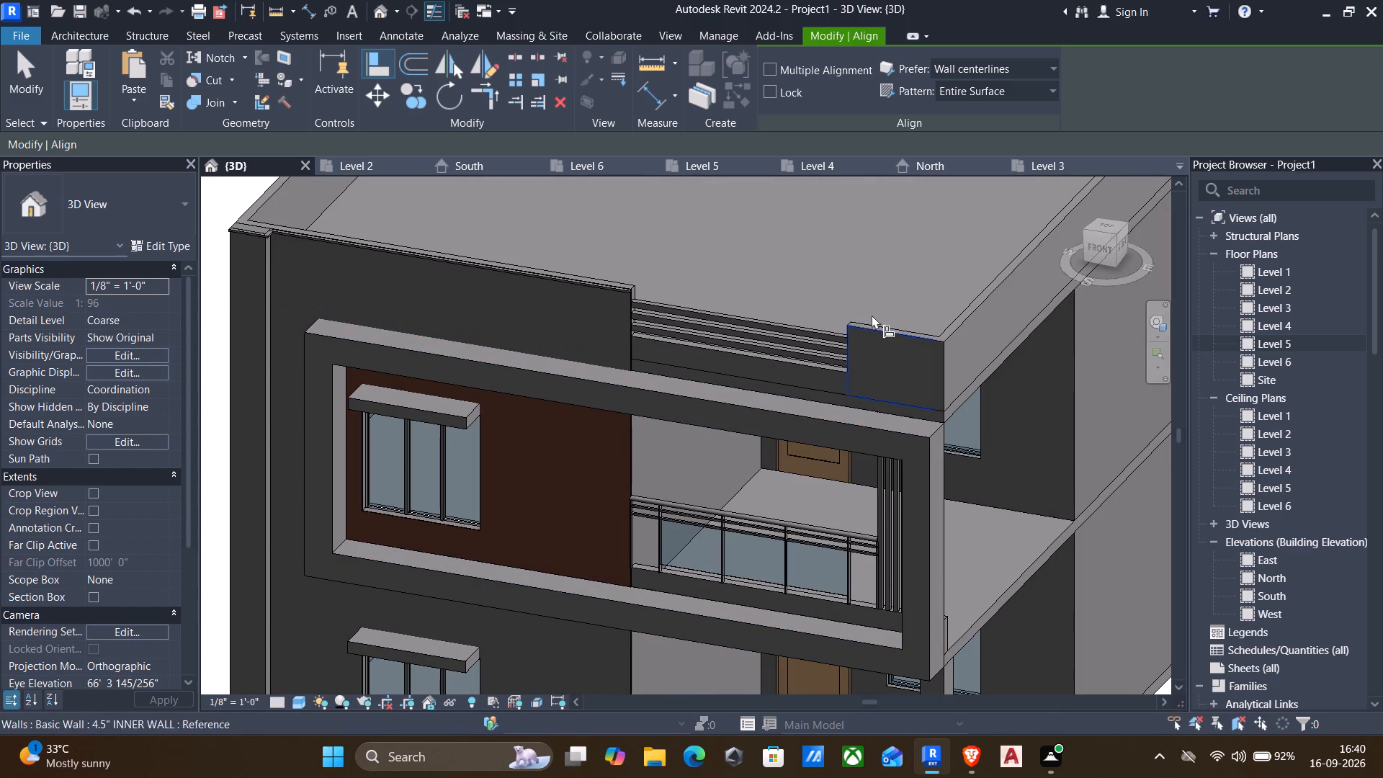
{"action": "left_click", "coordinate": [1099, 247]}
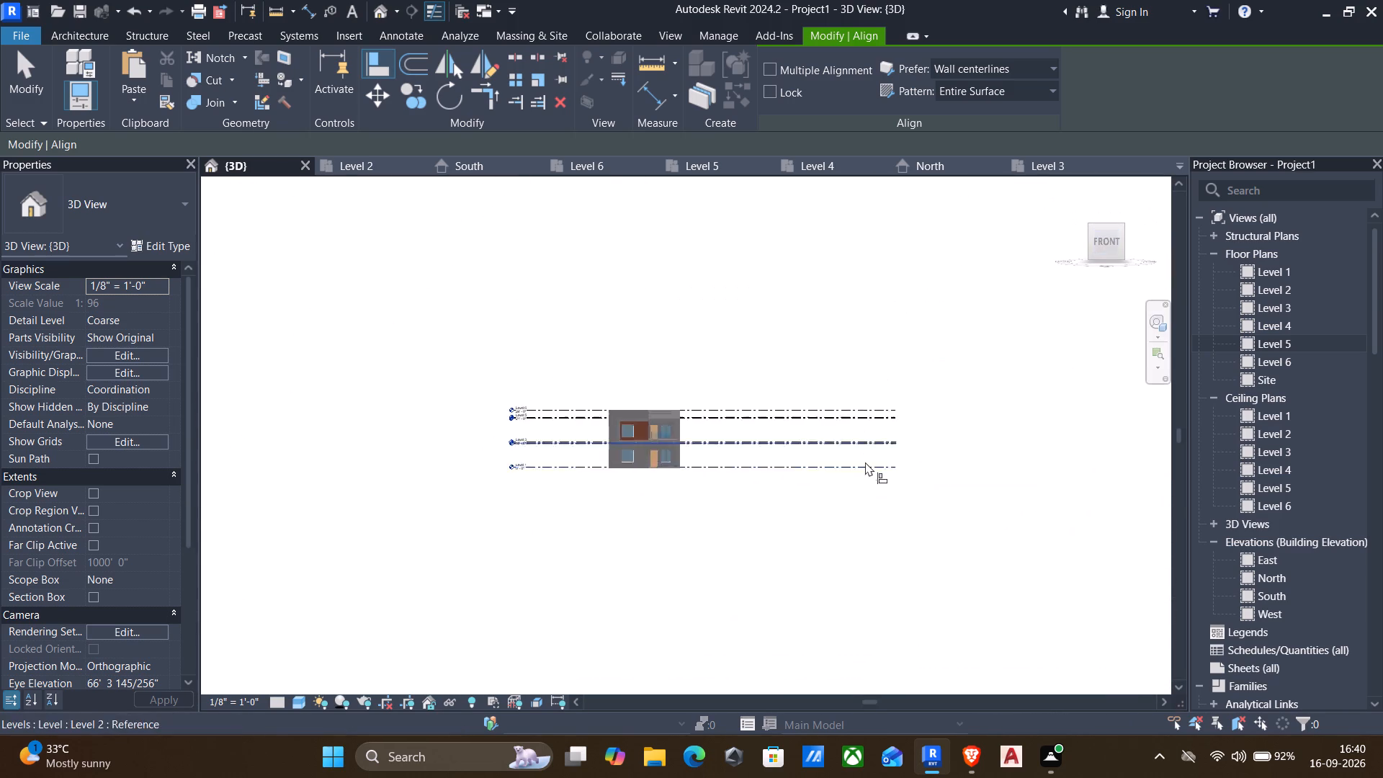
{"action": "scroll", "coordinate": [859, 469], "scroll_direction": "up", "scroll_amount": 4}
{"action": "scroll", "coordinate": [413, 308], "scroll_direction": "up", "scroll_amount": 4}
{"action": "scroll", "coordinate": [416, 439], "scroll_direction": "up", "scroll_amount": 4}
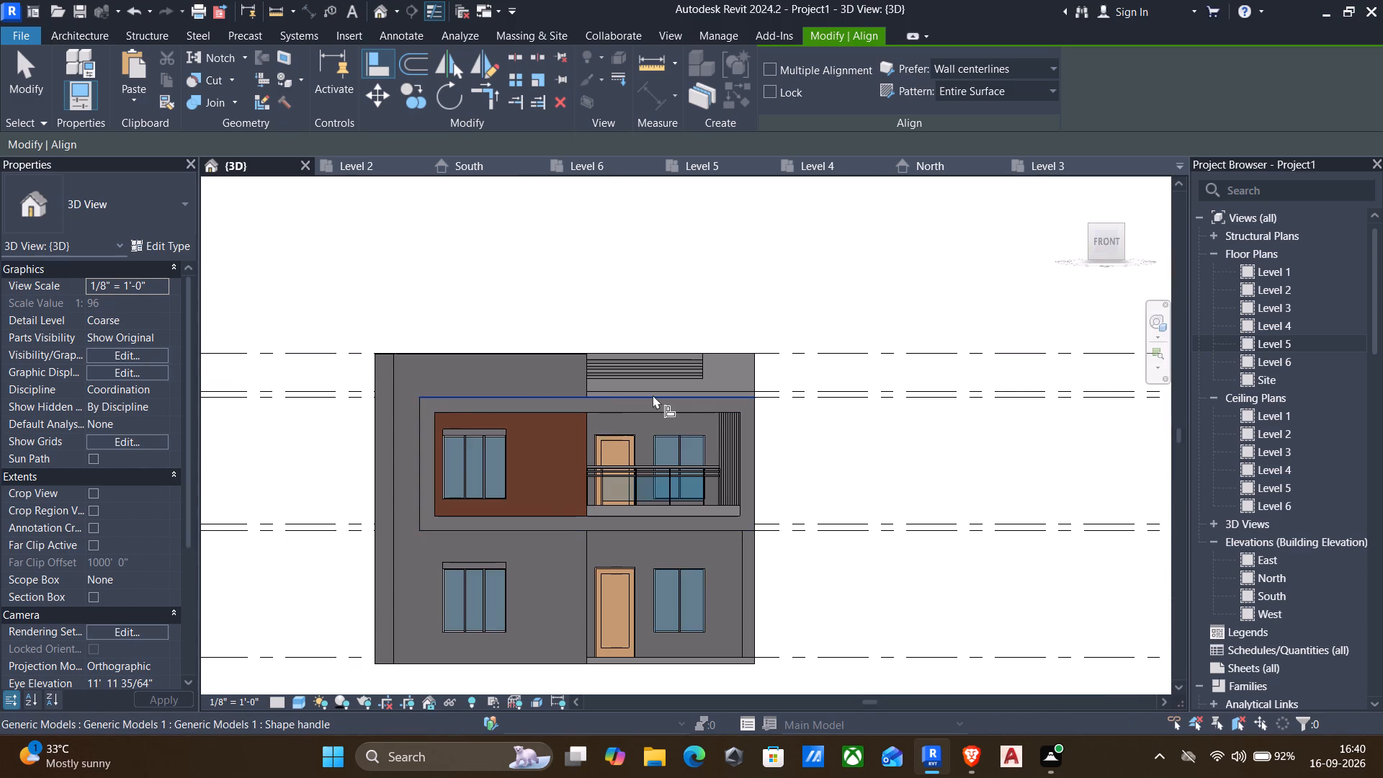
{"action": "scroll", "coordinate": [653, 396], "scroll_direction": "down", "scroll_amount": 3}
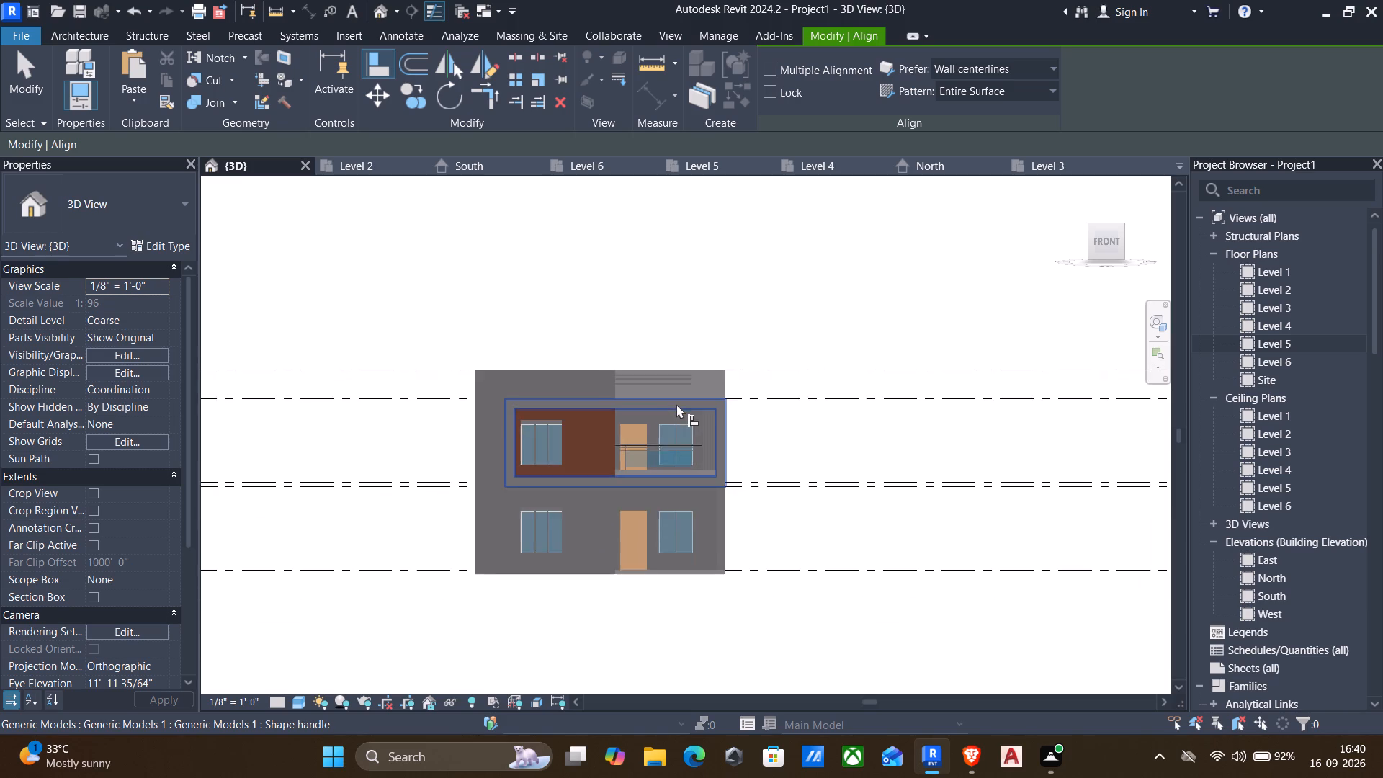
{"action": "scroll", "coordinate": [613, 360], "scroll_direction": "up", "scroll_amount": 9}
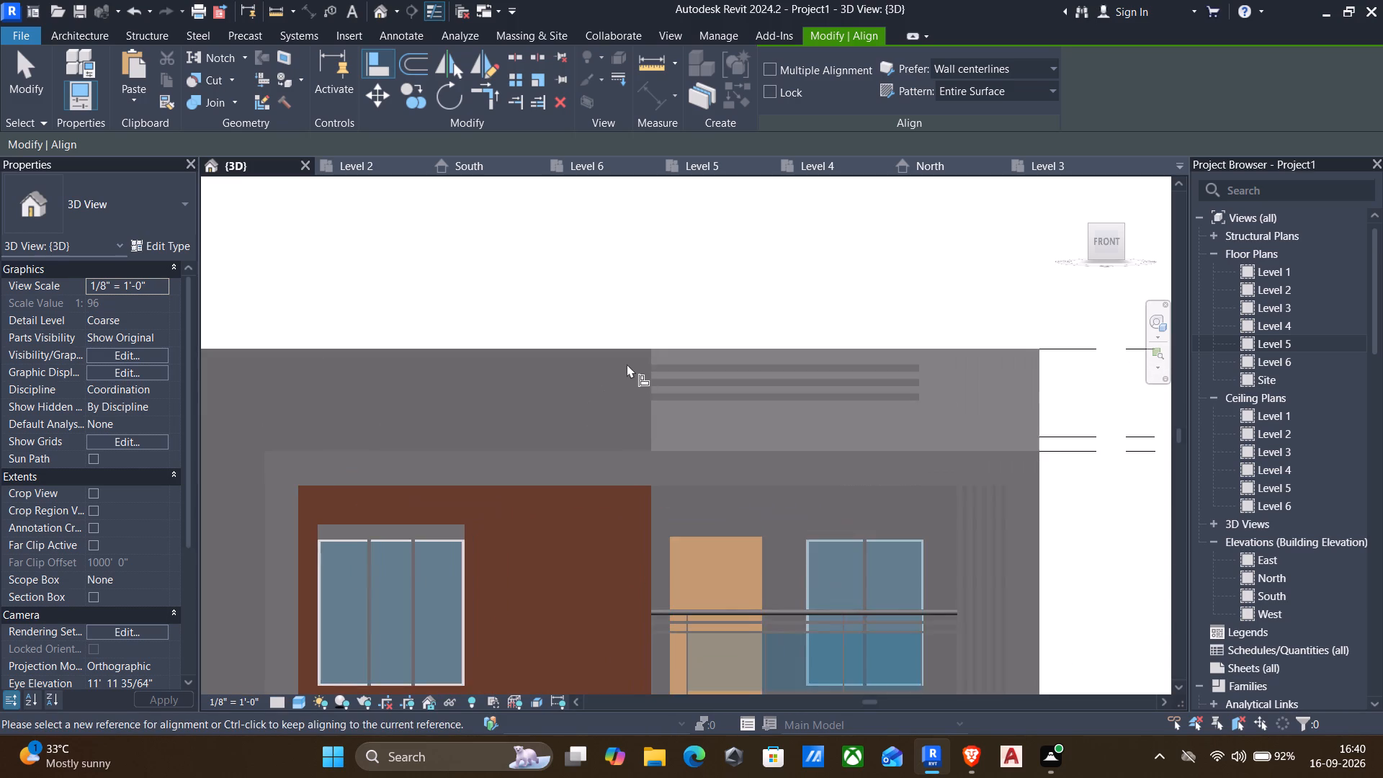
{"action": "scroll", "coordinate": [678, 370], "scroll_direction": "down", "scroll_amount": 2}
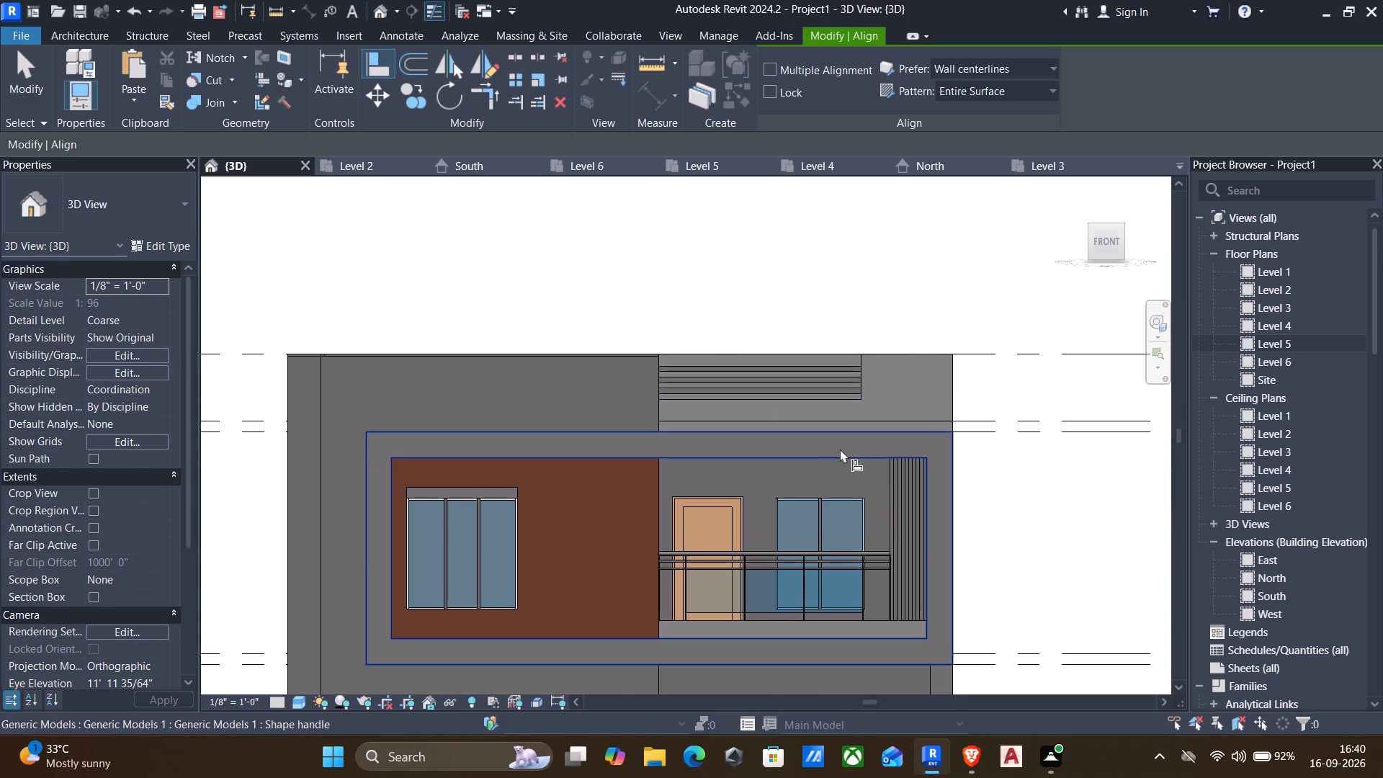
{"action": "scroll", "coordinate": [840, 449], "scroll_direction": "down", "scroll_amount": 3}
{"action": "middle_click_drag", "start_coordinate": [840, 449], "coordinate": [762, 485], "text": "shift"}
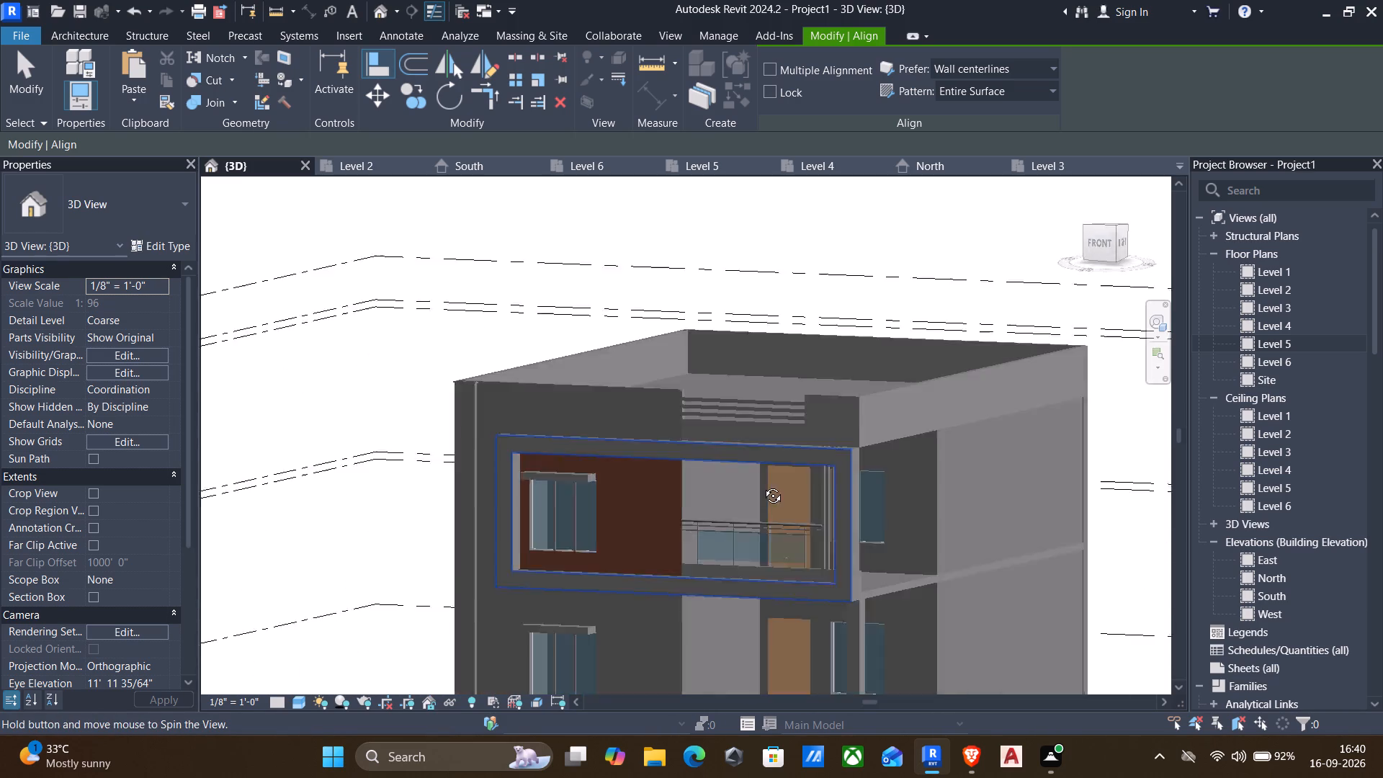
{"action": "middle_click_drag", "start_coordinate": [762, 485], "coordinate": [594, 572], "text": "shift"}
Open the wall ext generic model for in-place editing and start a new solid extrusion.
{"action": "scroll", "coordinate": [875, 251], "scroll_direction": "up", "scroll_amount": 3}
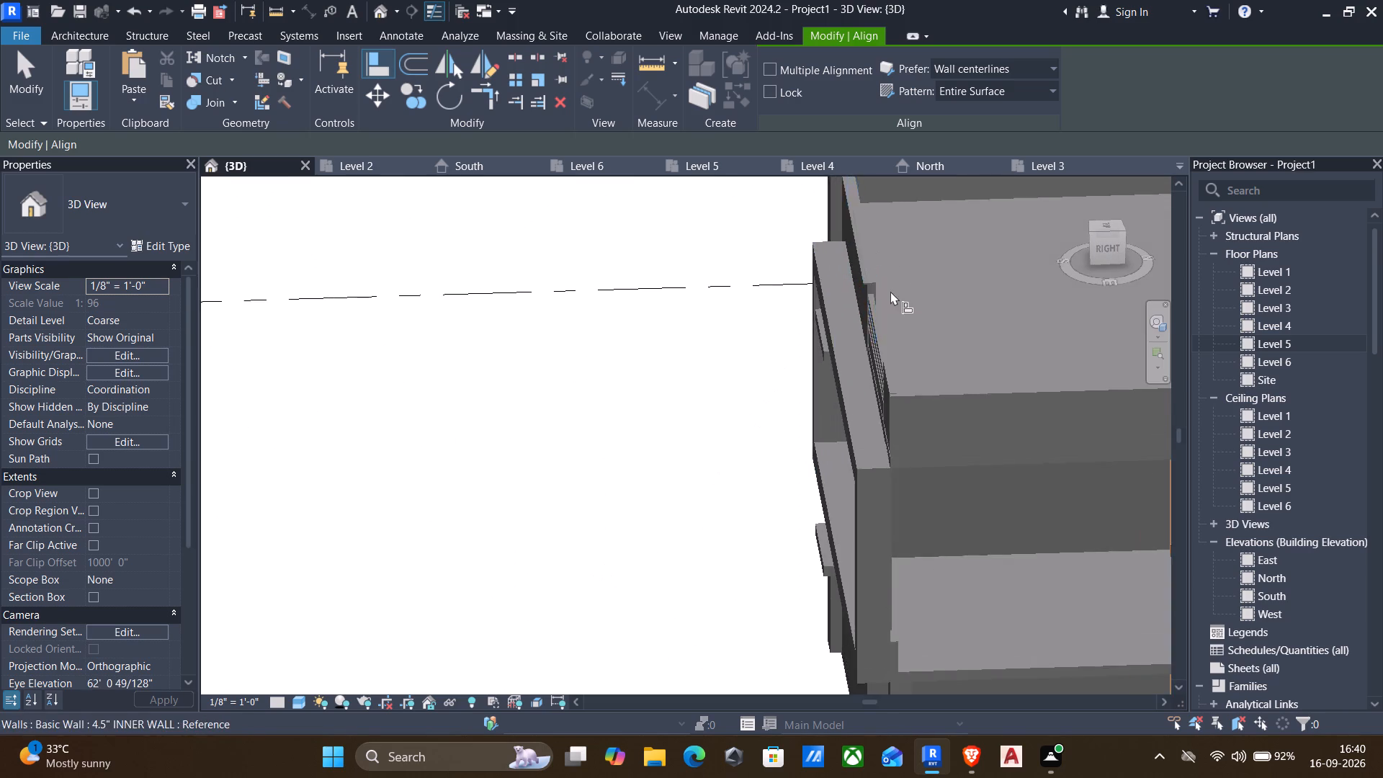
{"action": "scroll", "coordinate": [890, 302], "scroll_direction": "up", "scroll_amount": 4}
{"action": "scroll", "coordinate": [821, 269], "scroll_direction": "up", "scroll_amount": 11}
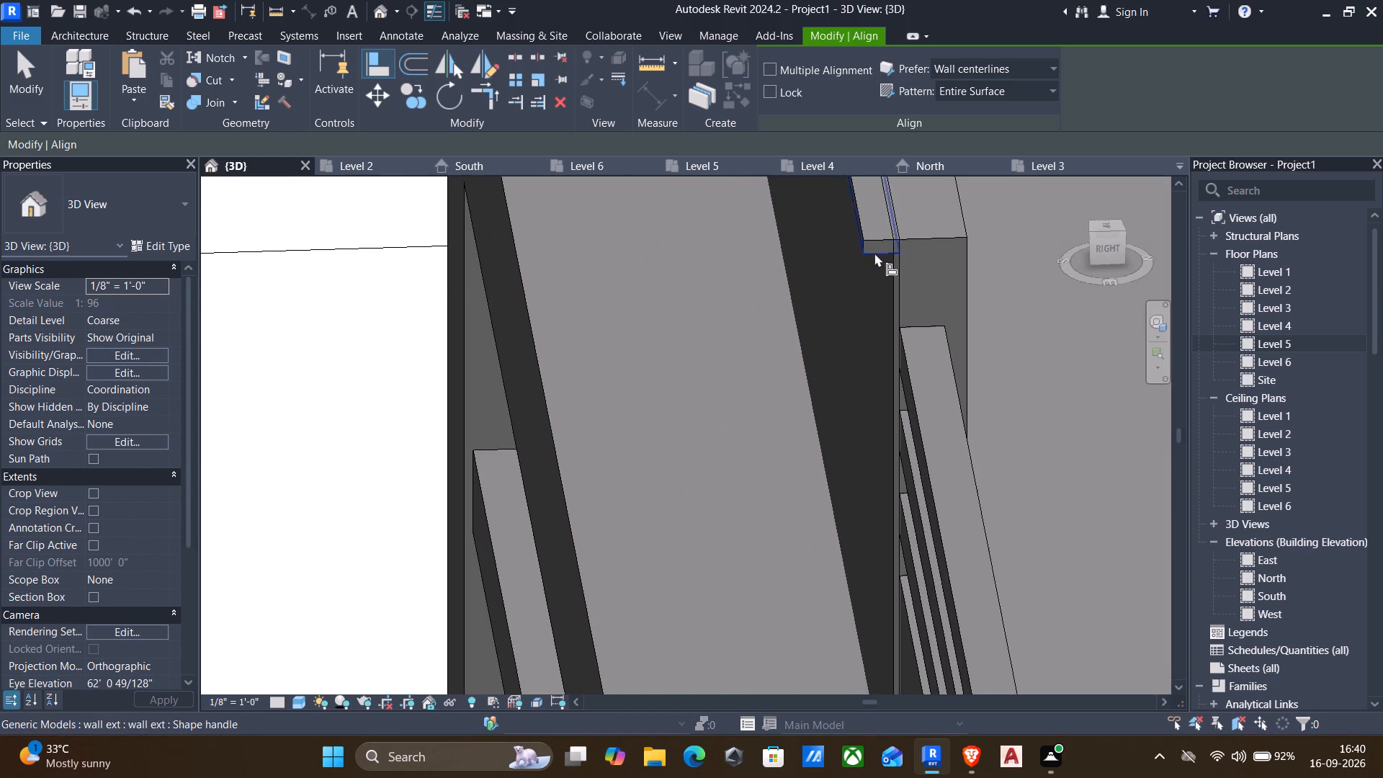
{"action": "scroll", "coordinate": [800, 331], "scroll_direction": "up", "scroll_amount": 1}
{"action": "middle_click_drag", "start_coordinate": [798, 334], "coordinate": [676, 491]}
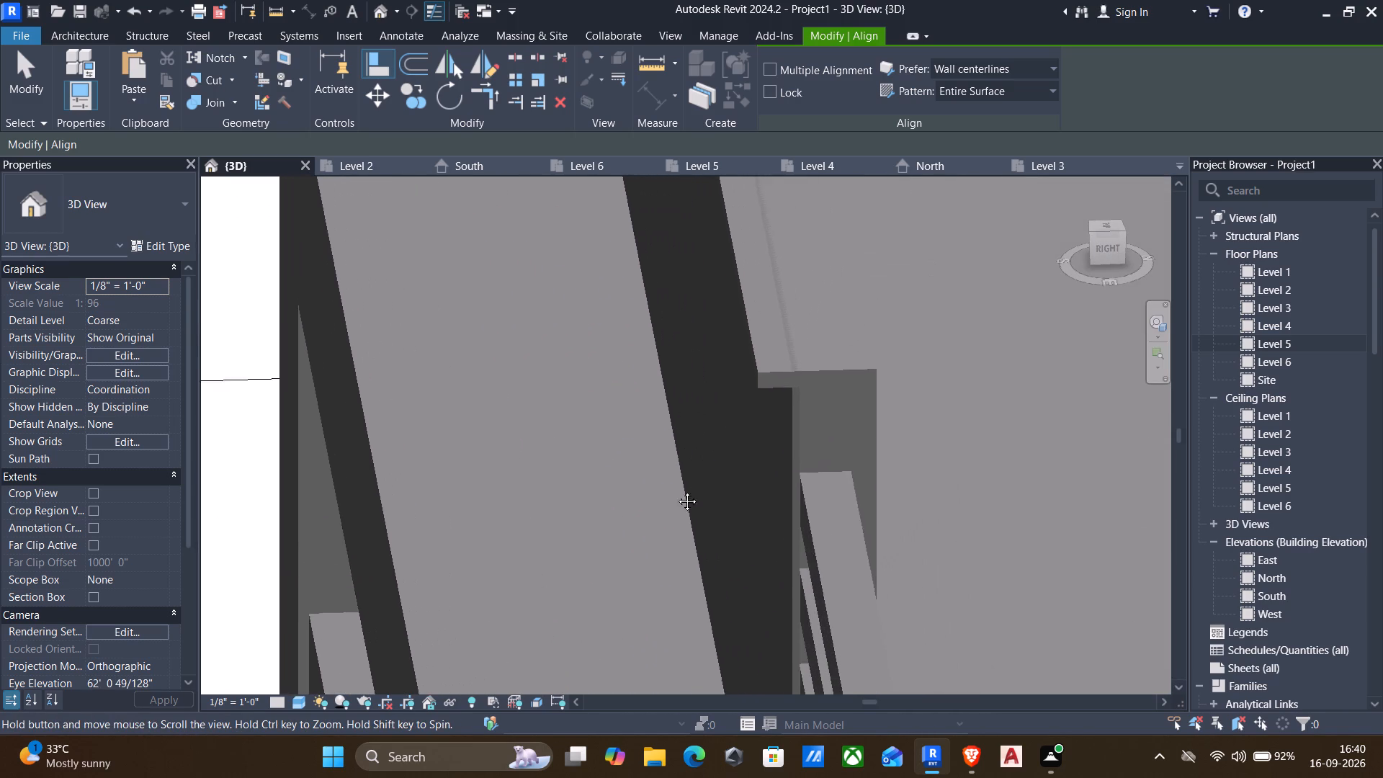
{"action": "middle_click_drag", "start_coordinate": [676, 491], "coordinate": [671, 498]}
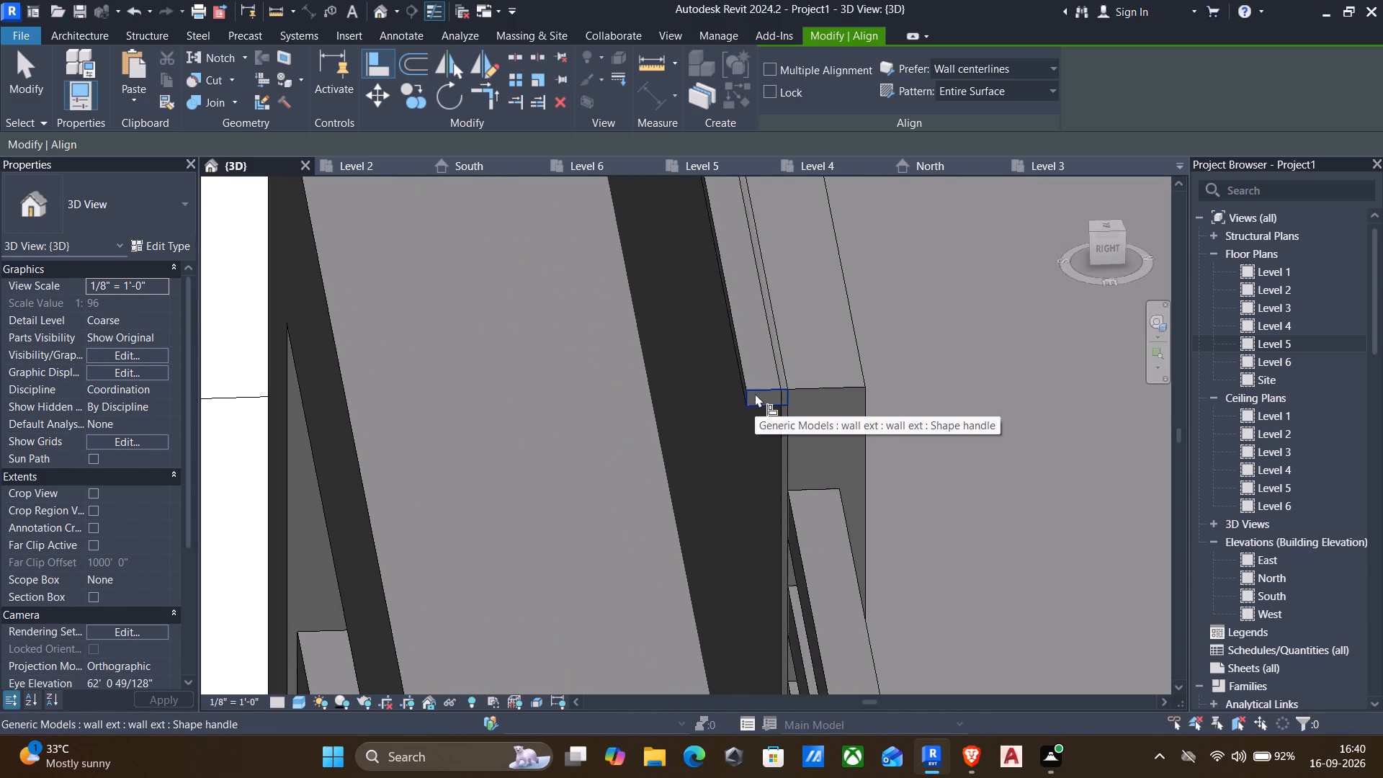
{"action": "left_click", "coordinate": [755, 393]}
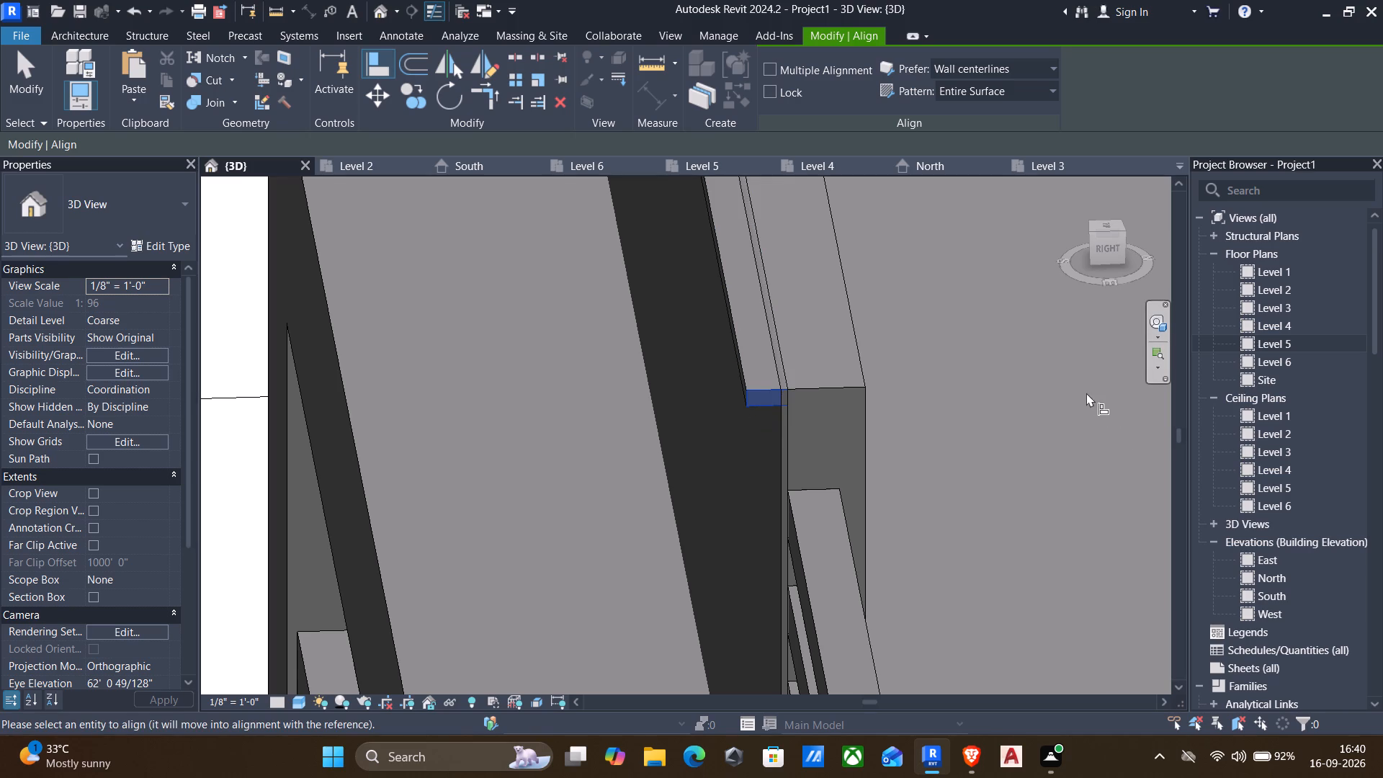
{"action": "key", "text": "Escape"}
{"action": "key", "text": "Escape"}
{"action": "left_click", "coordinate": [761, 393]}
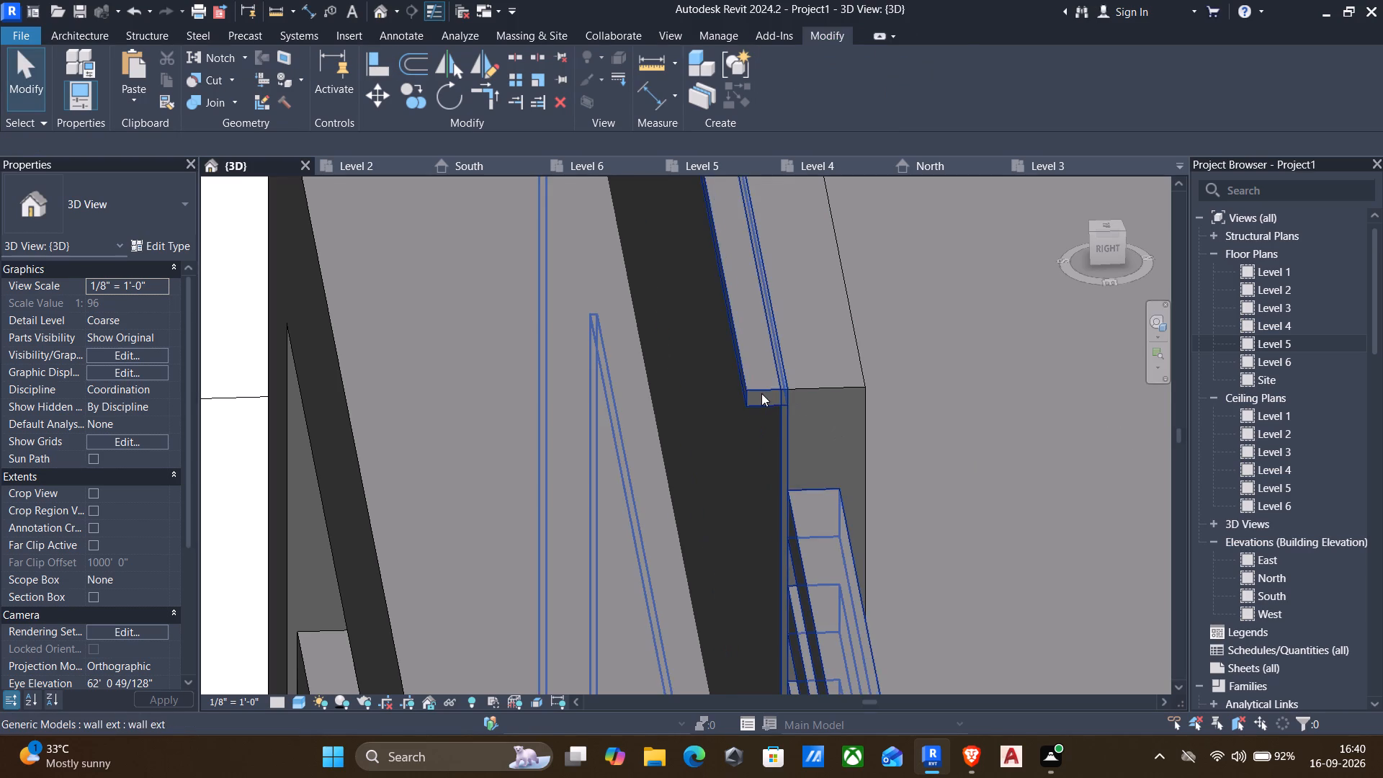
{"action": "left_click", "coordinate": [766, 68]}
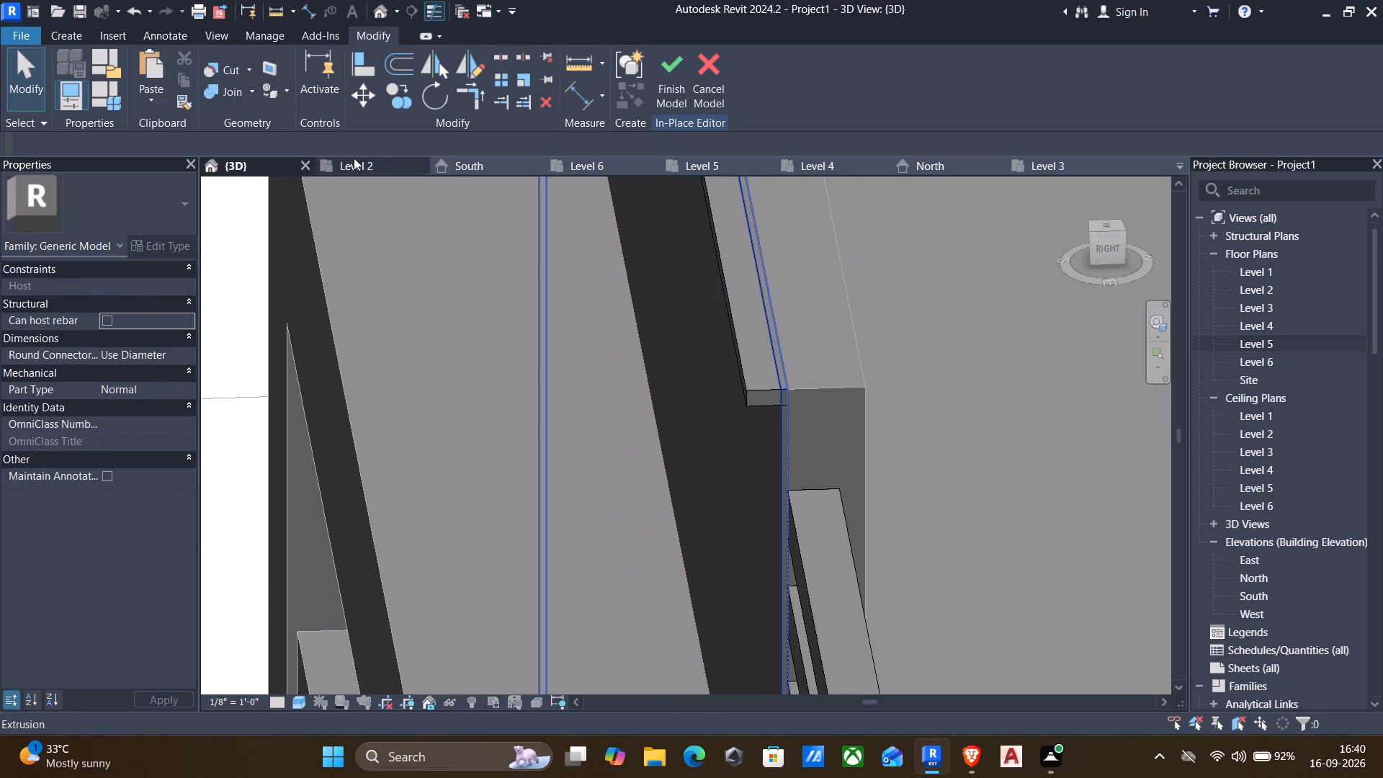
{"action": "left_click", "coordinate": [75, 28]}
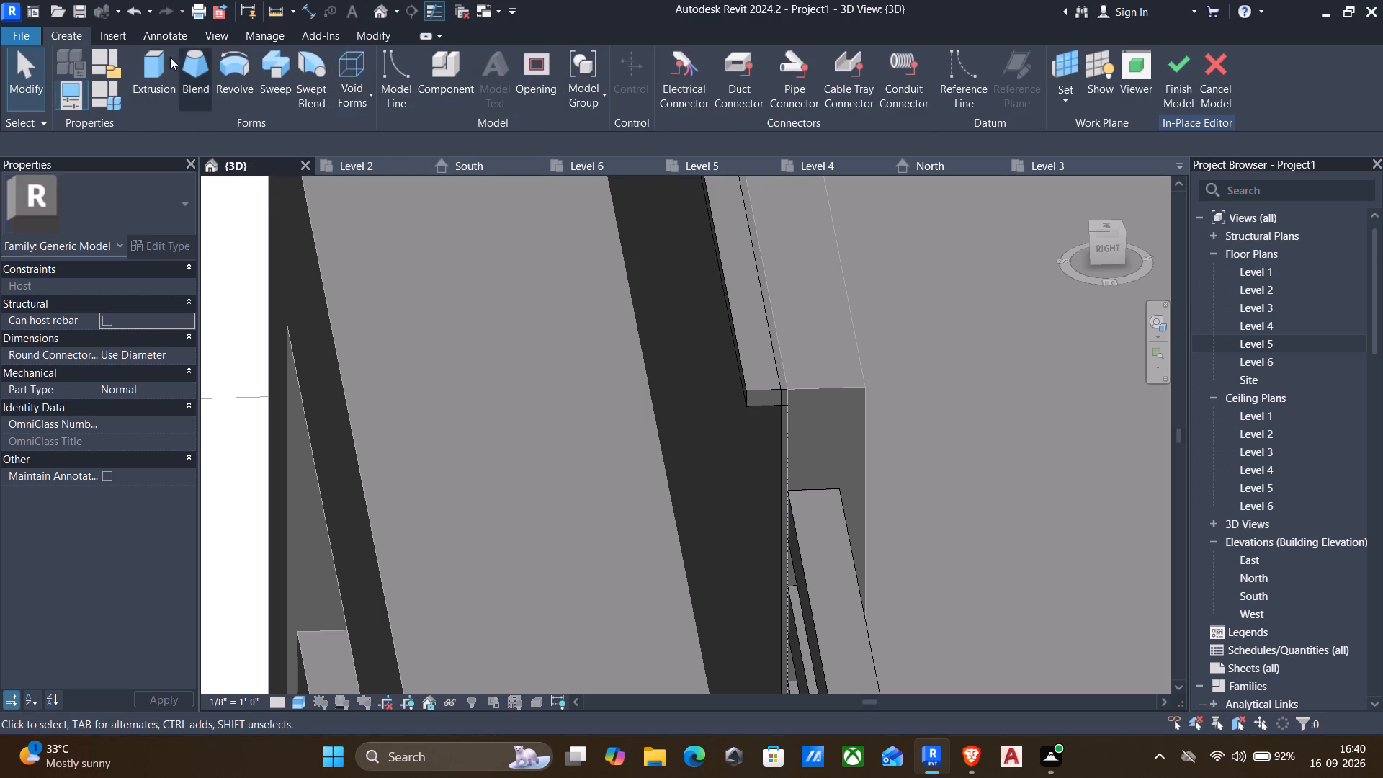
{"action": "left_click", "coordinate": [153, 65]}
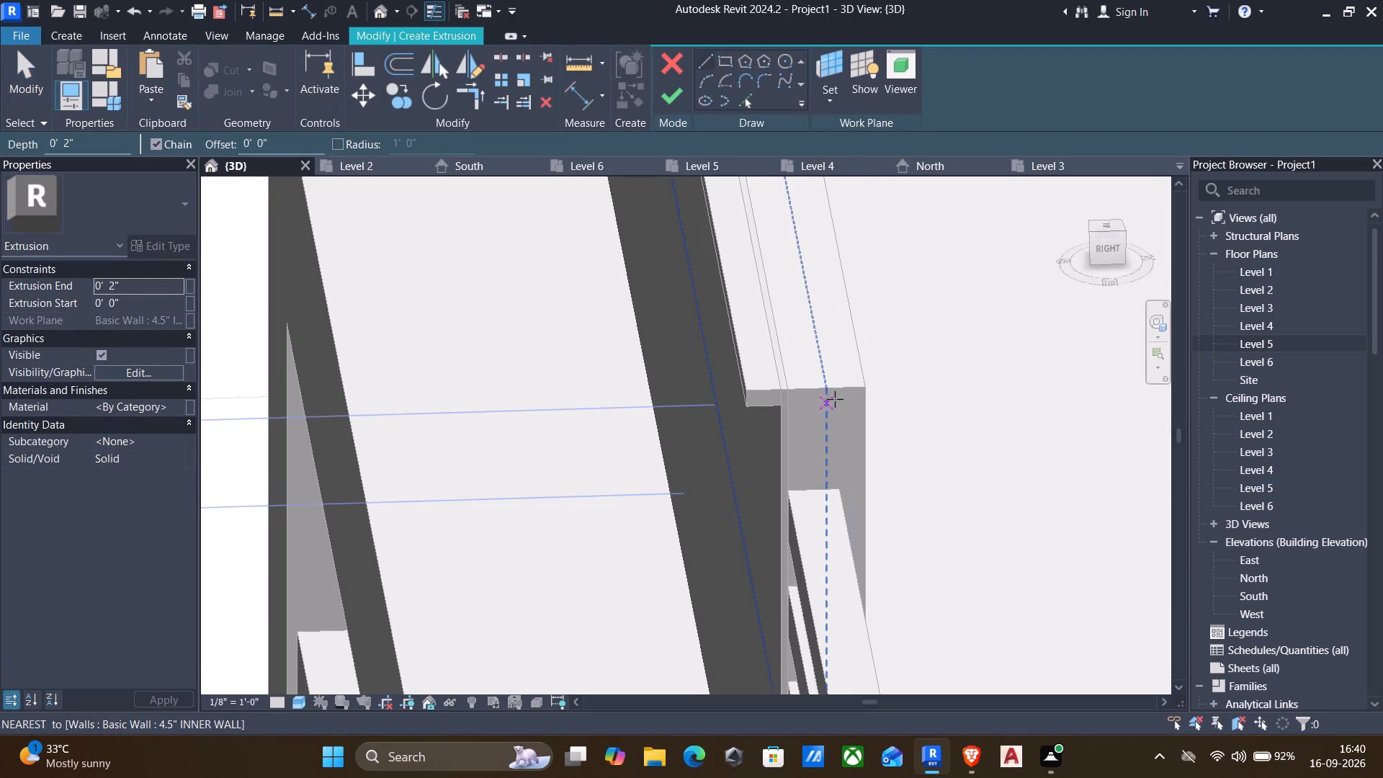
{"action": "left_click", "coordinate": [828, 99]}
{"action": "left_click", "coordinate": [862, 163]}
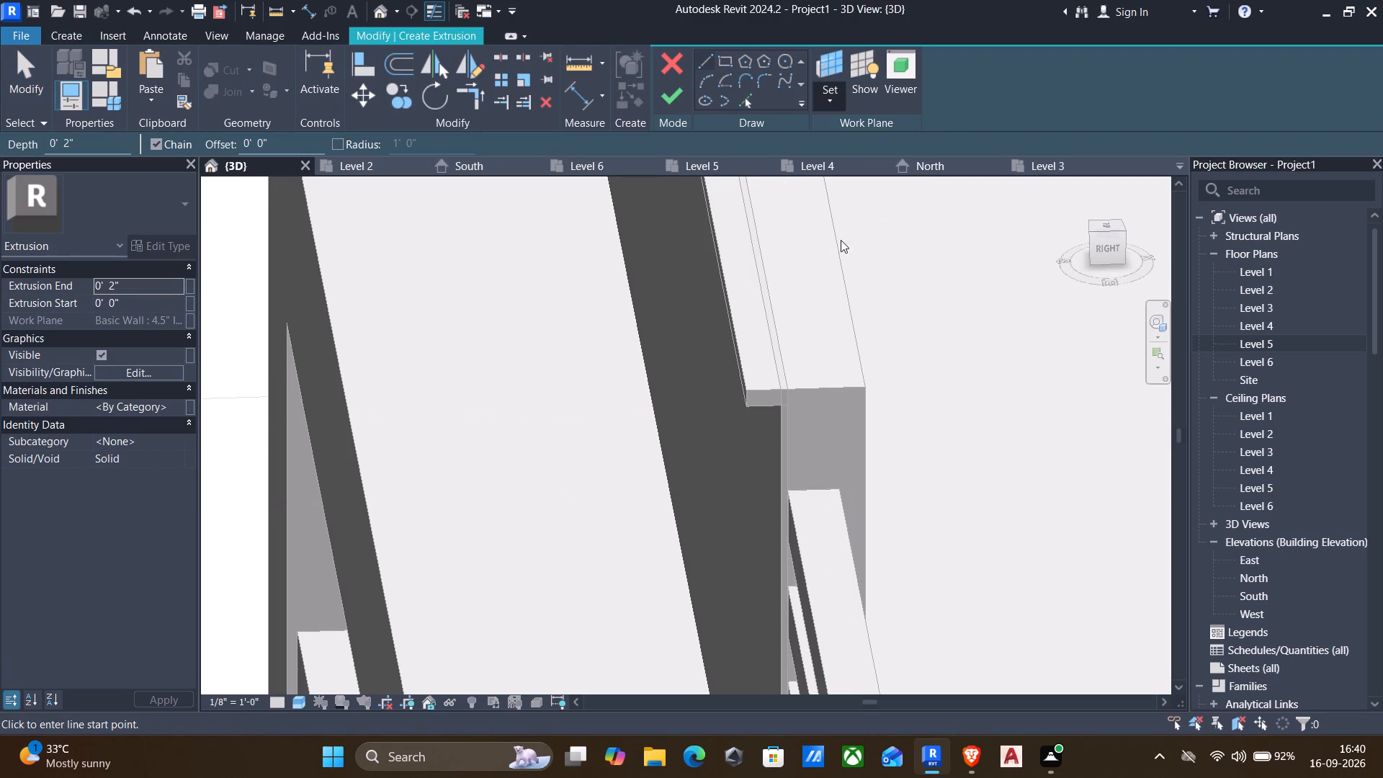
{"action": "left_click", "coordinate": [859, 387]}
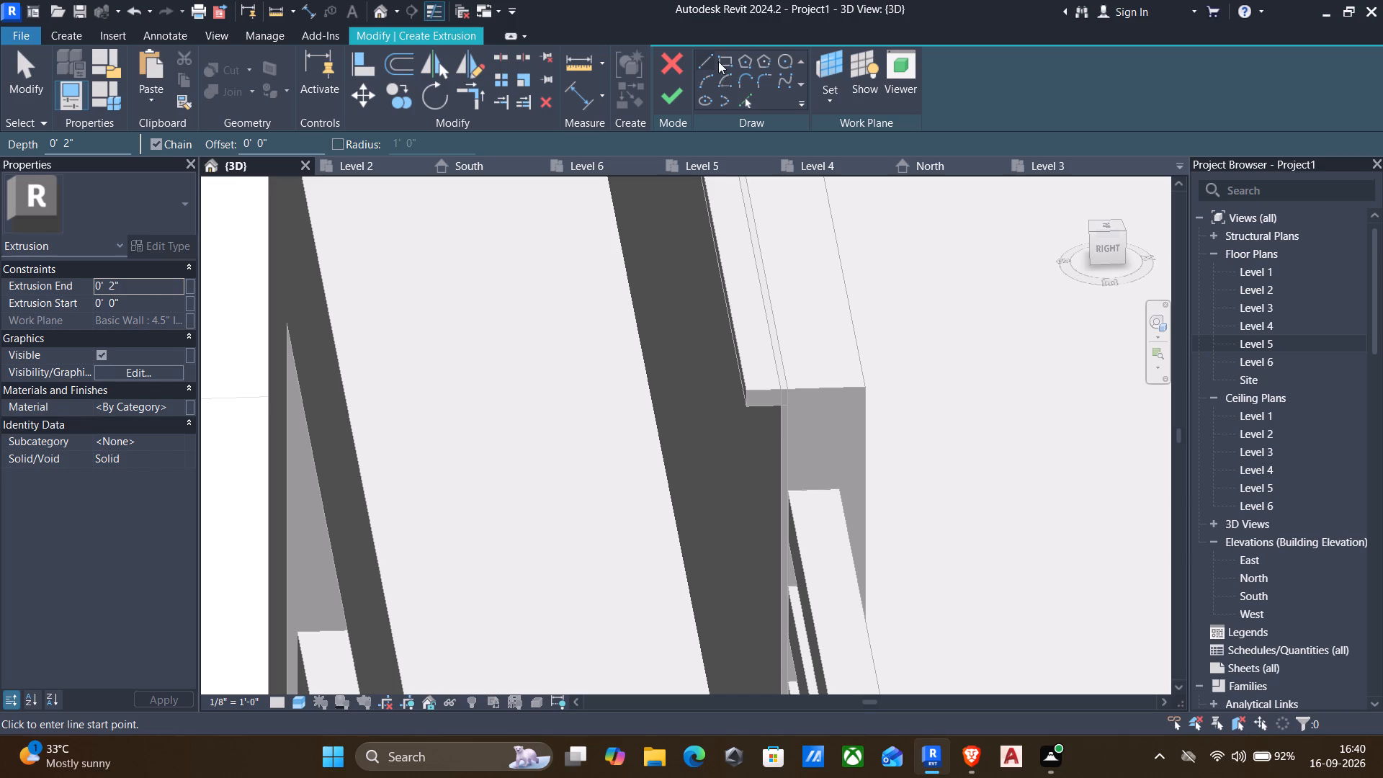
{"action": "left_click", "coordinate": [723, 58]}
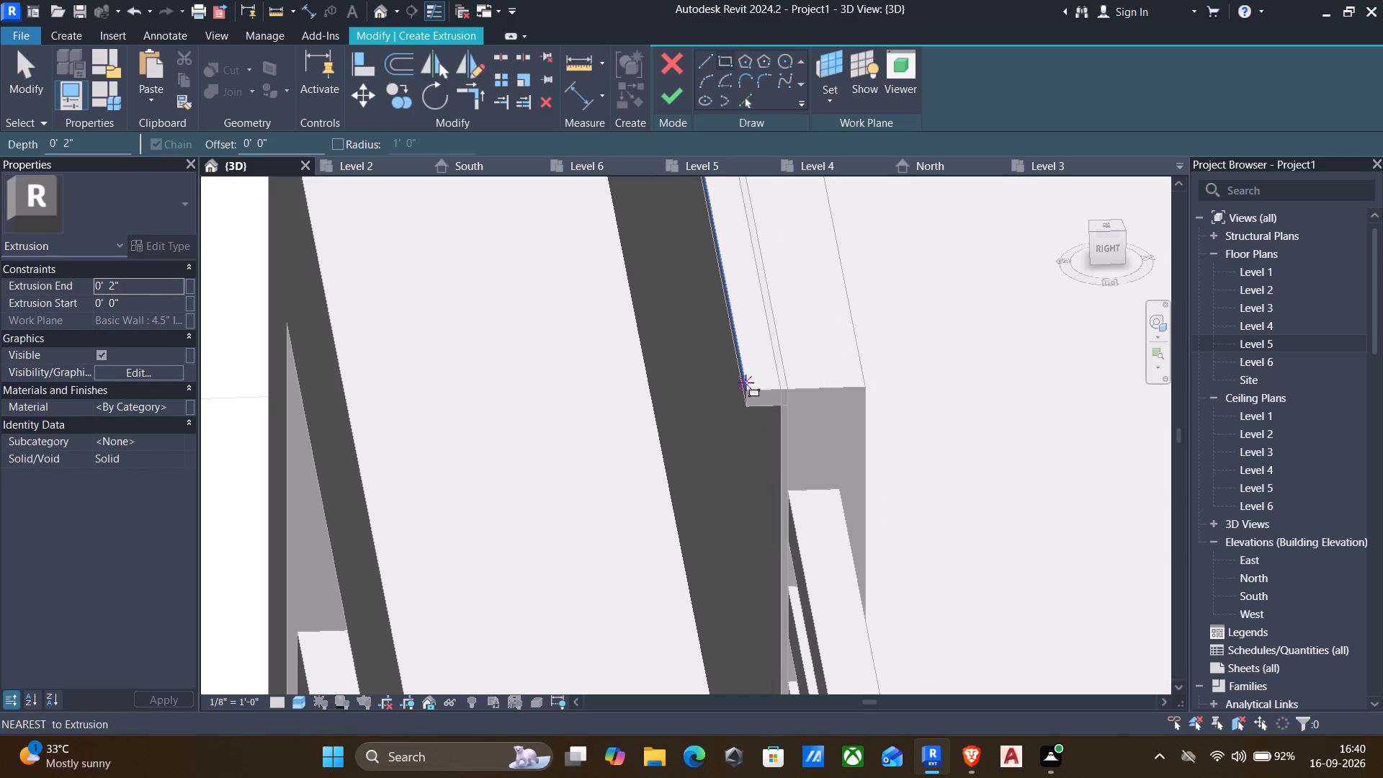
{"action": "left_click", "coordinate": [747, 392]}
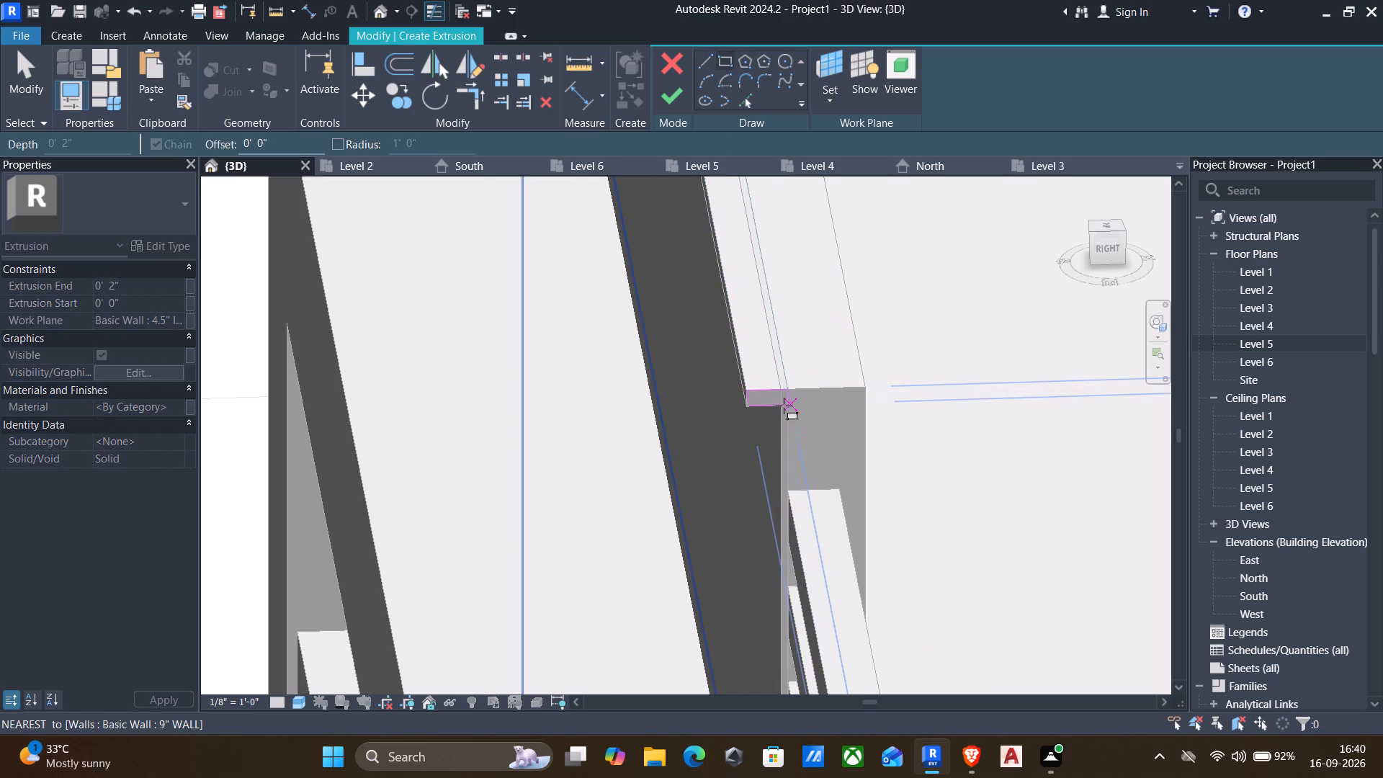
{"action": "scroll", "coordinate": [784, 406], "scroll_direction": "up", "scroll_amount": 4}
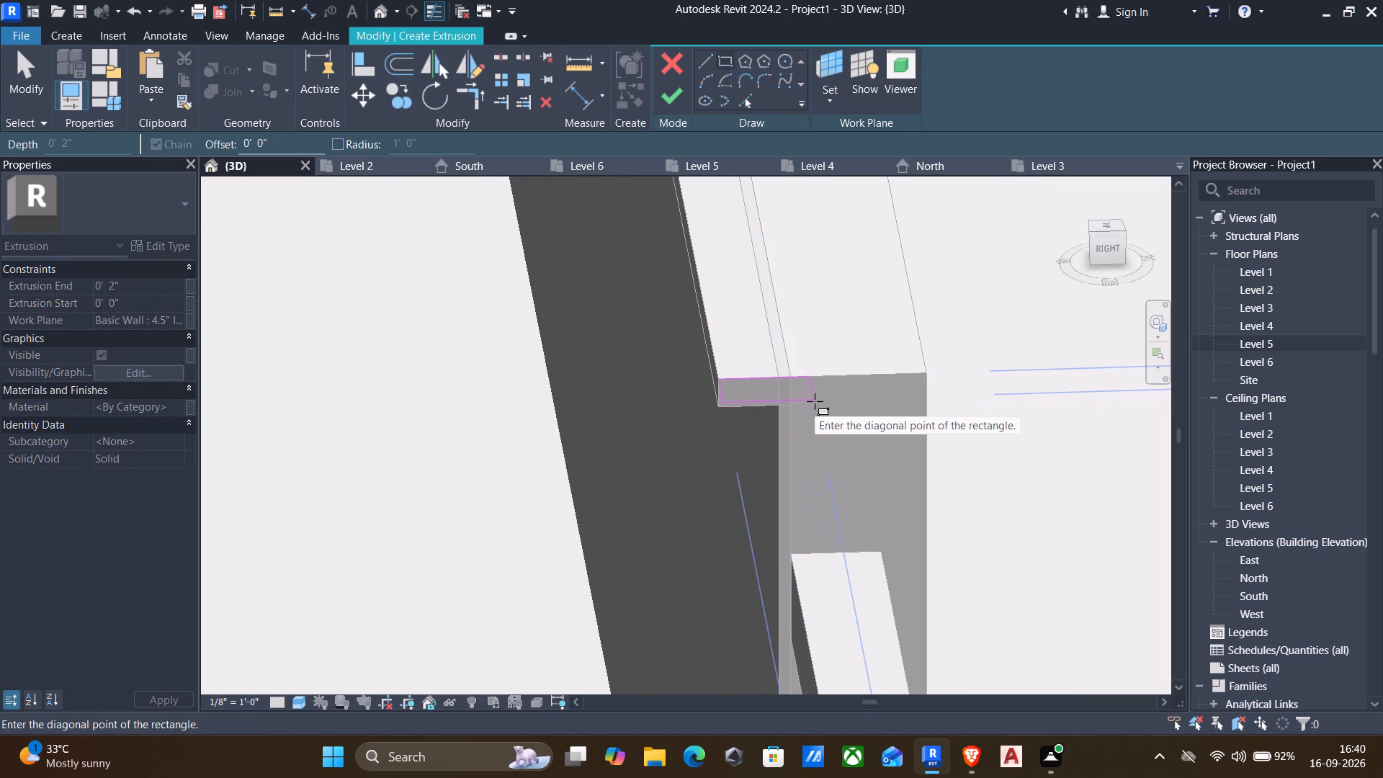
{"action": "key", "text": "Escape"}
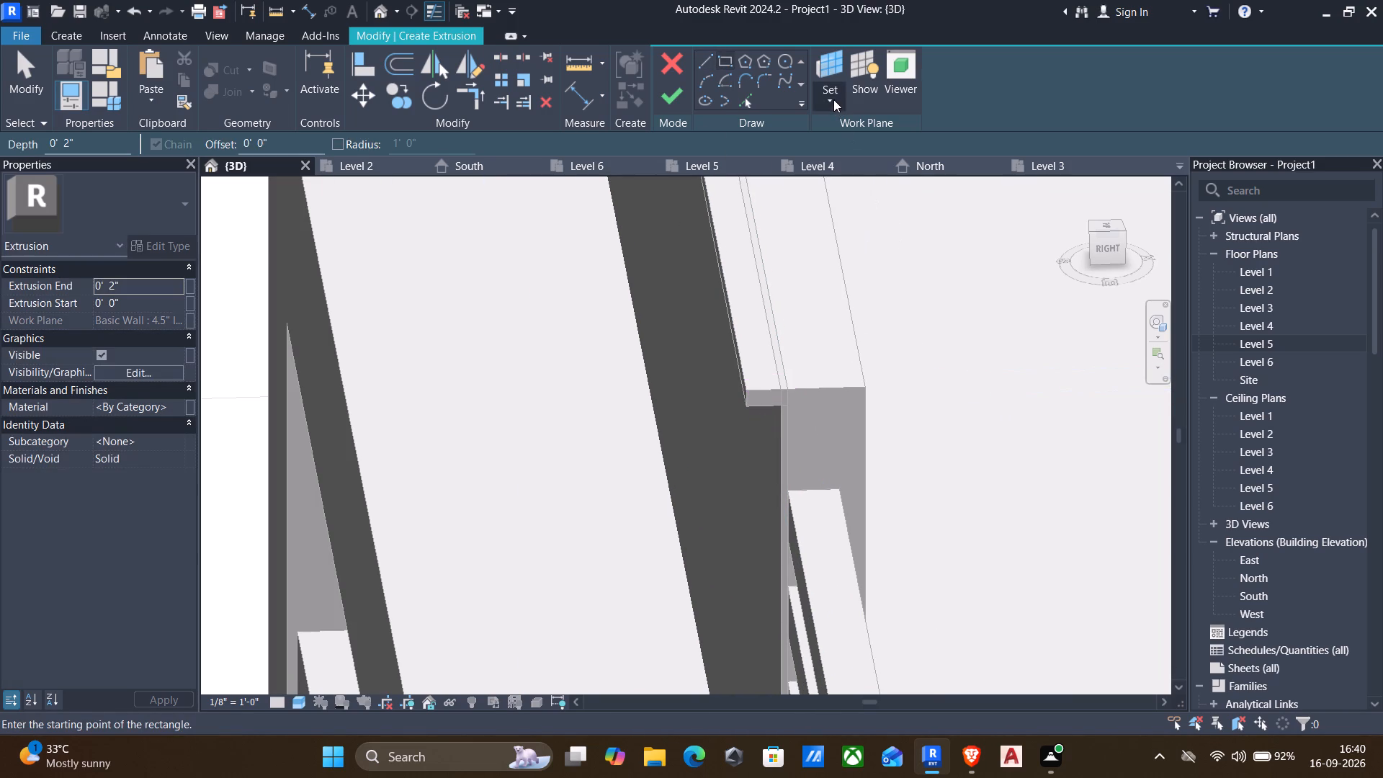
On the raised wall's end face, extrude a rectangle 2" deep from the wall's outer top corner to the cap strip's lower corner, and finish the model.
{"action": "left_click", "coordinate": [833, 99]}
{"action": "left_click", "coordinate": [849, 171]}
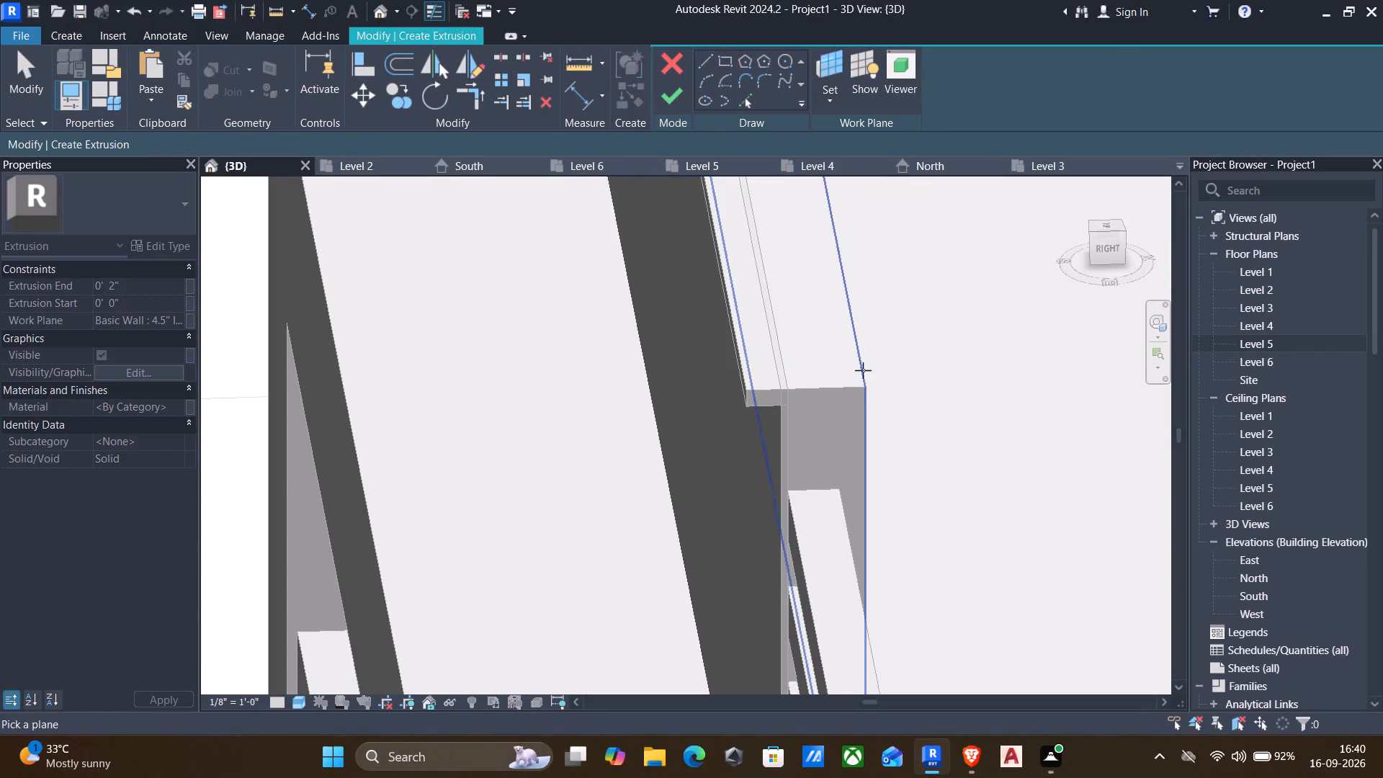
{"action": "scroll", "coordinate": [864, 411], "scroll_direction": "up", "scroll_amount": 3}
{"action": "left_click", "coordinate": [850, 411]}
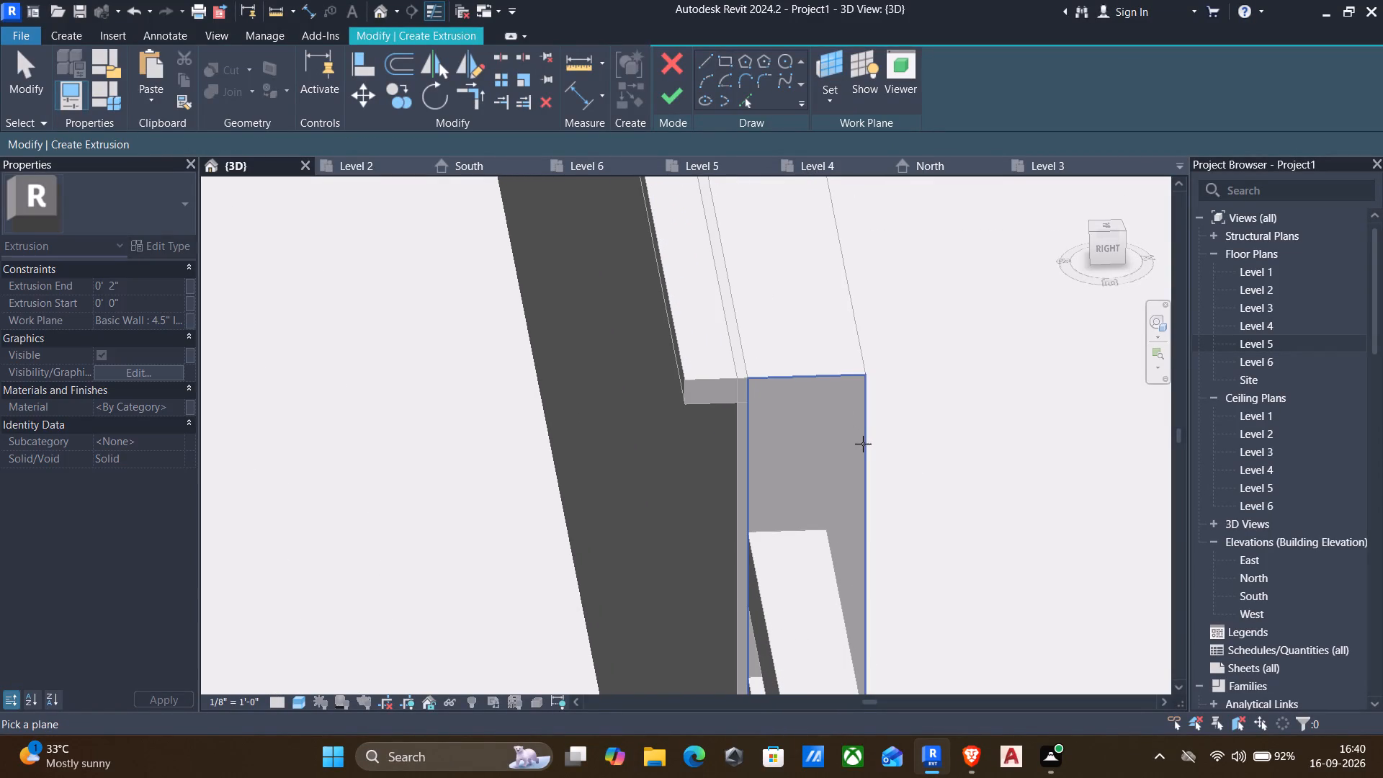
{"action": "left_click", "coordinate": [863, 444]}
{"action": "left_click", "coordinate": [726, 66]}
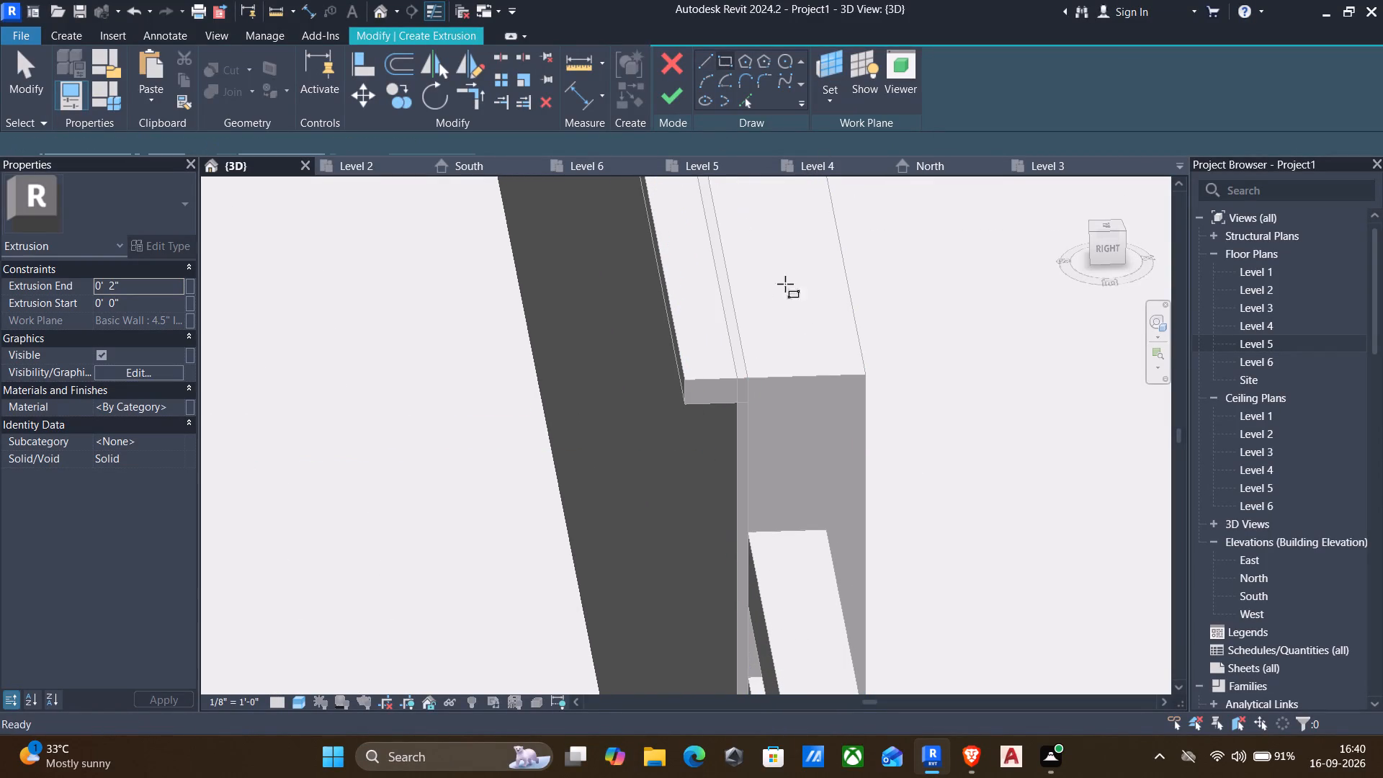
{"action": "left_click", "coordinate": [859, 375]}
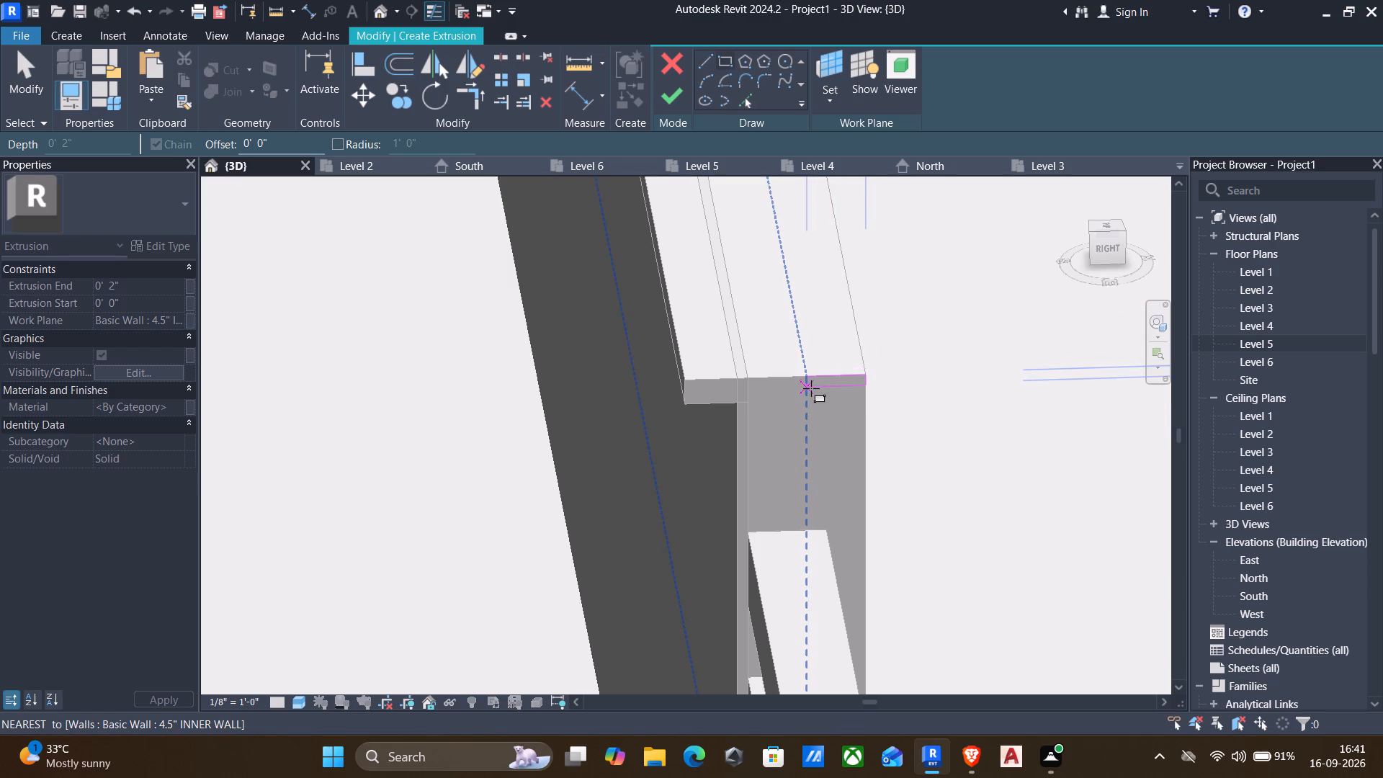
{"action": "scroll", "coordinate": [812, 398], "scroll_direction": "up", "scroll_amount": 3}
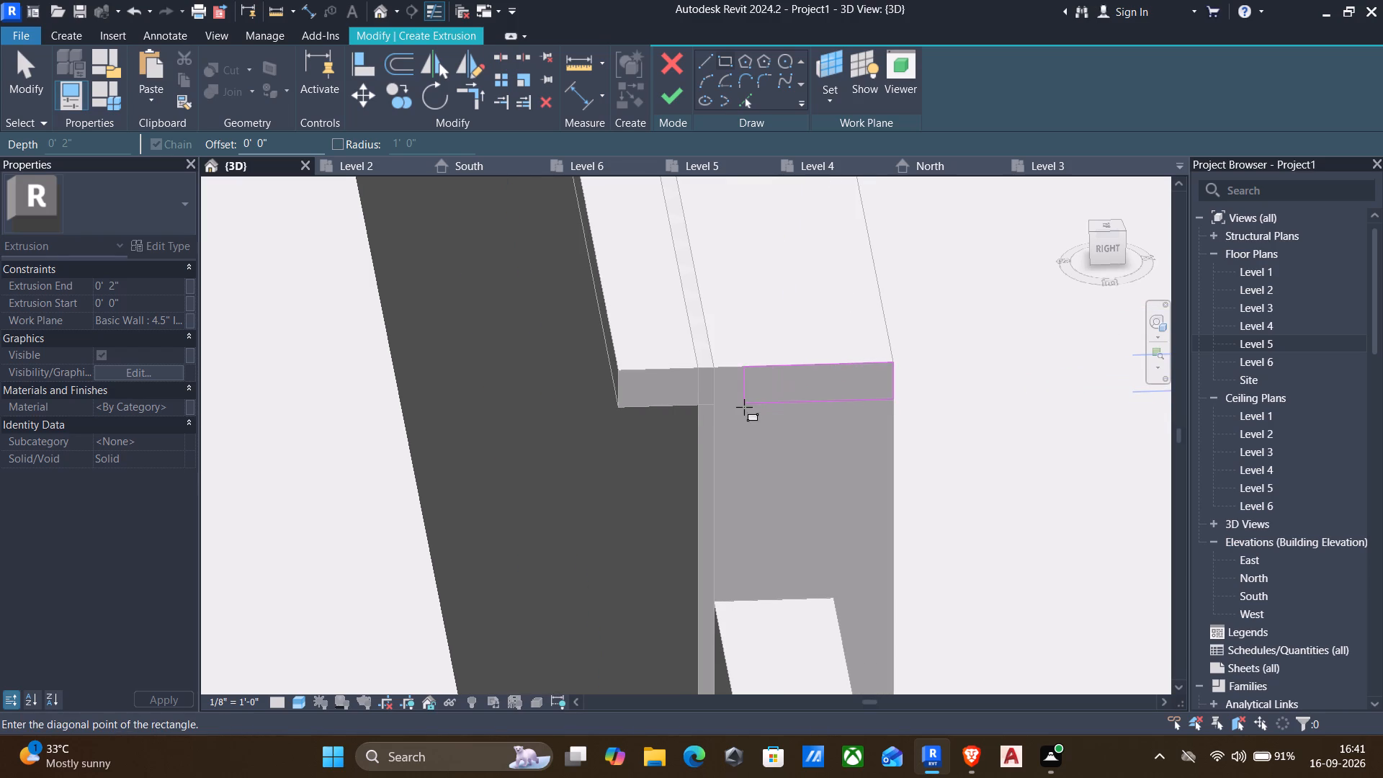
{"action": "left_click", "coordinate": [626, 409]}
{"action": "key", "text": "Escape"}
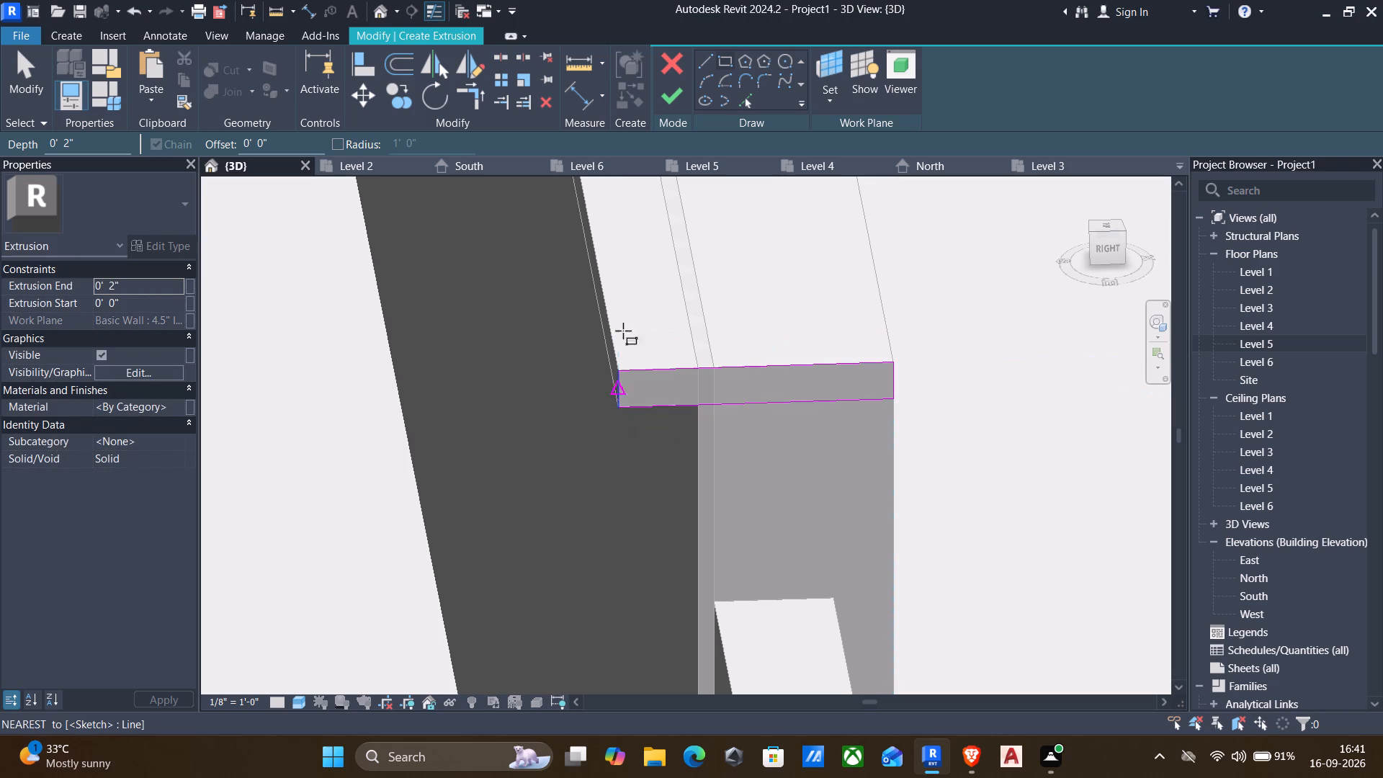
{"action": "left_click", "coordinate": [677, 99]}
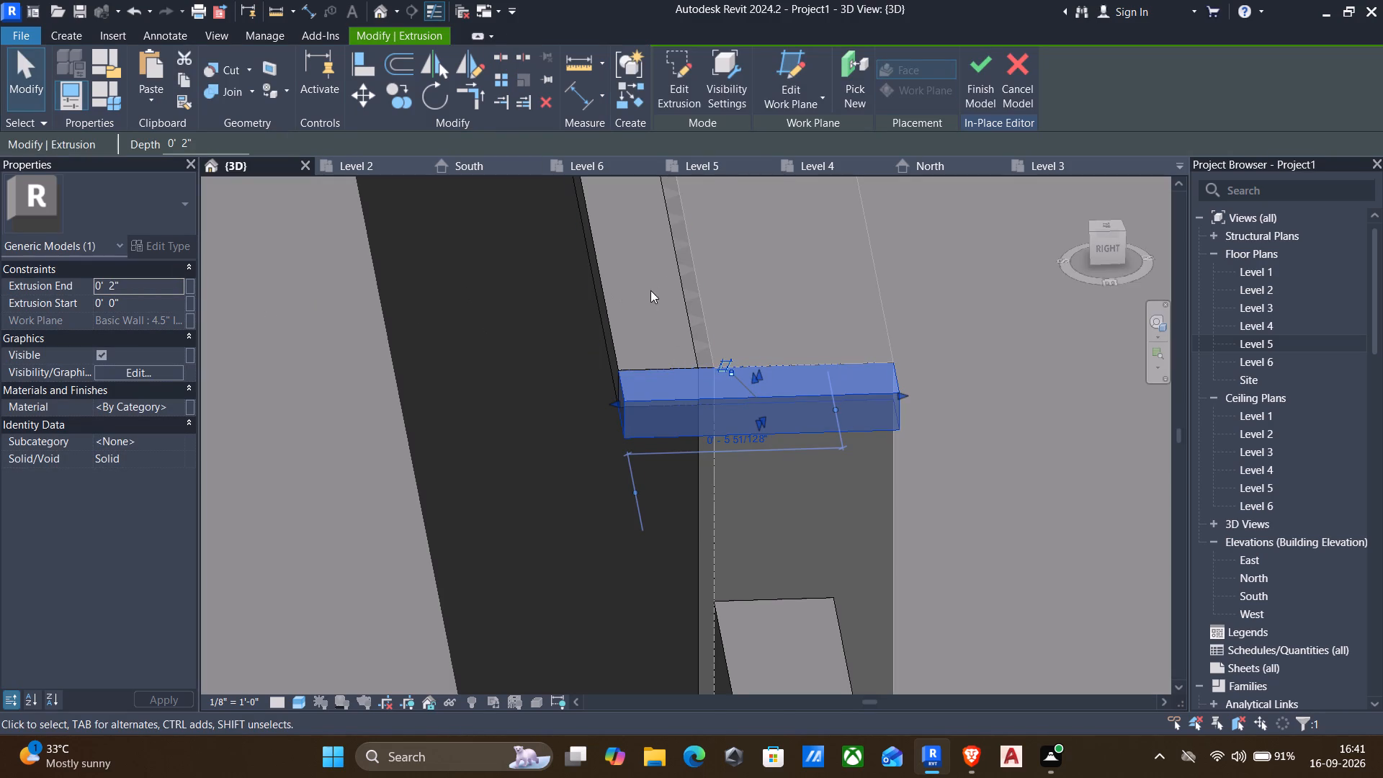
{"action": "scroll", "coordinate": [625, 292], "scroll_direction": "down", "scroll_amount": 1}
{"action": "key", "text": "Escape"}
{"action": "scroll", "coordinate": [568, 393], "scroll_direction": "down", "scroll_amount": 2}
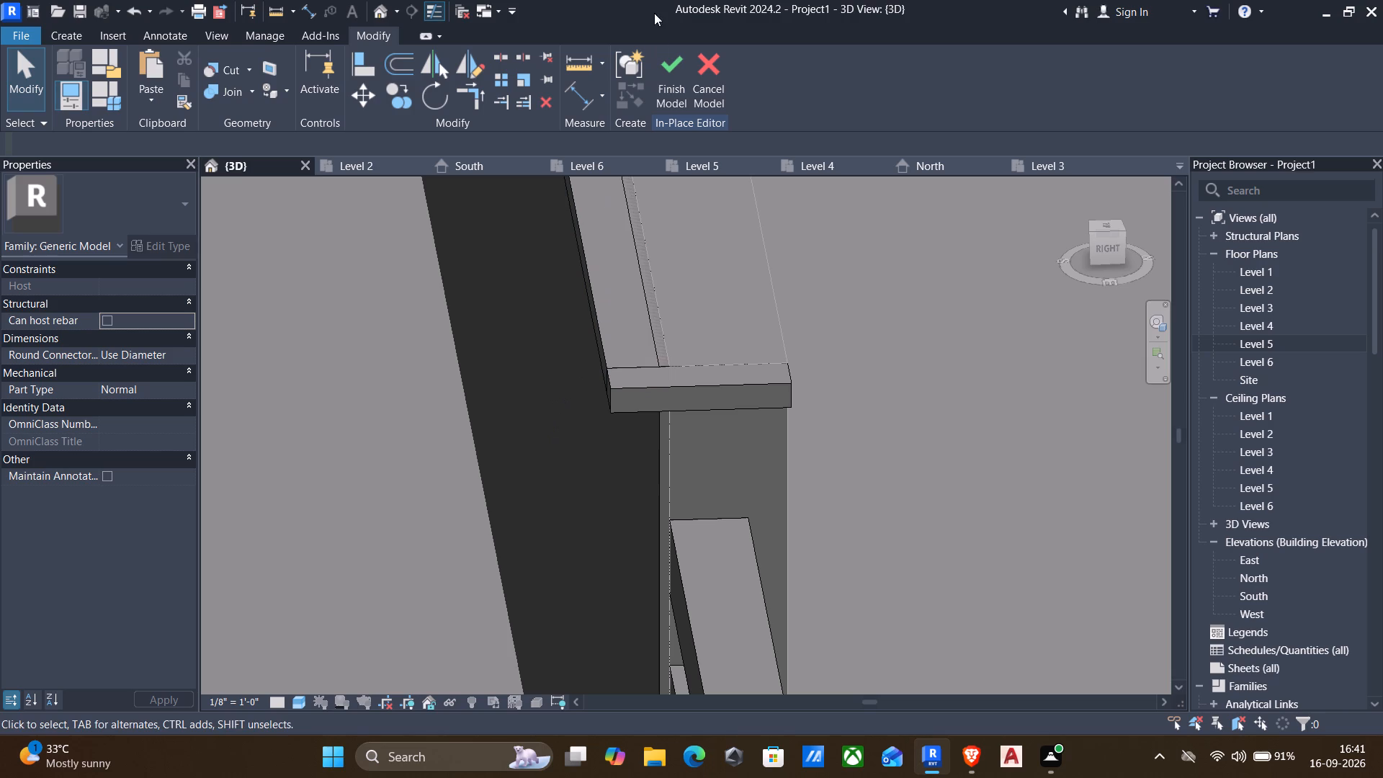
{"action": "left_click", "coordinate": [669, 73]}
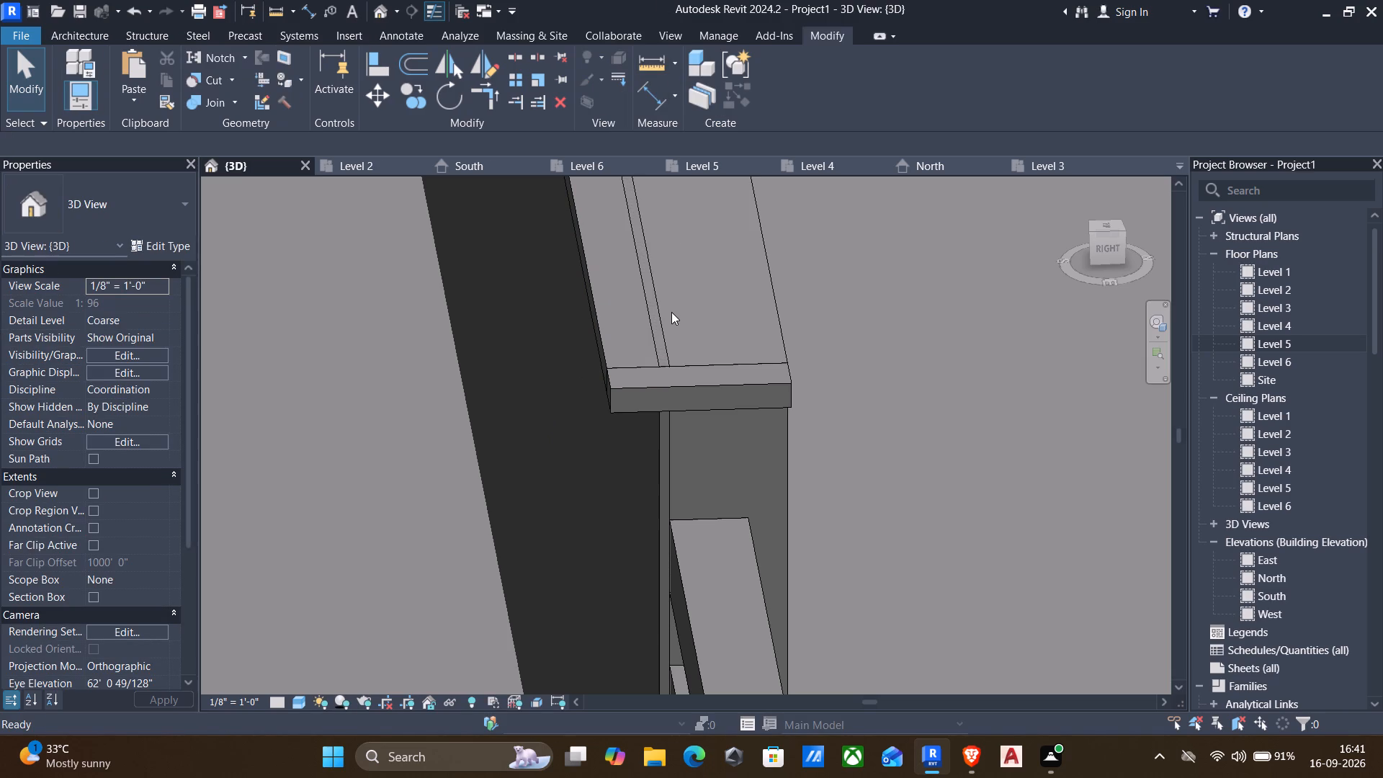
Examine the building's front facade, balcony and parapet from the front and from the front-right corner.
{"action": "scroll", "coordinate": [645, 373], "scroll_direction": "down", "scroll_amount": 3}
{"action": "middle_click_drag", "start_coordinate": [622, 408], "coordinate": [707, 387], "text": "shift"}
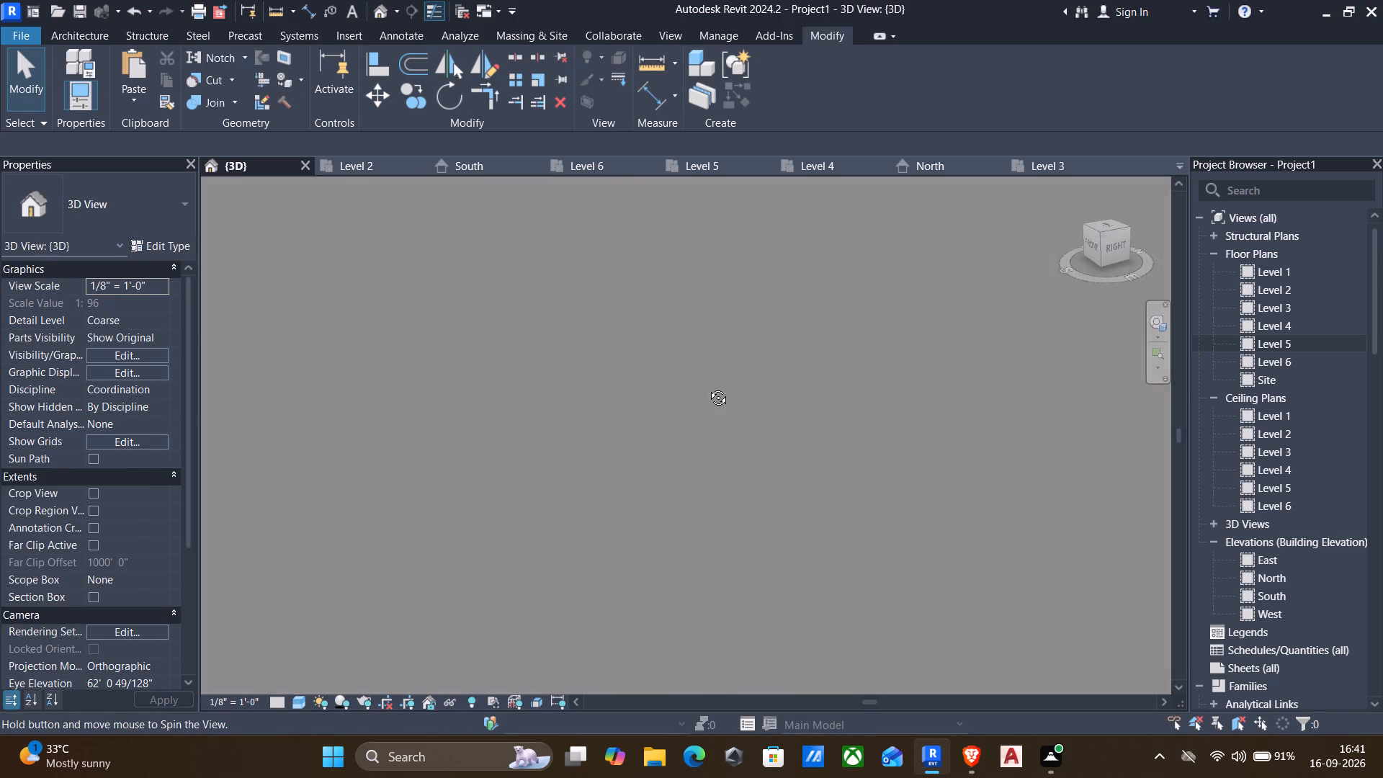
{"action": "middle_click_drag", "start_coordinate": [707, 387], "coordinate": [609, 452], "text": "shift"}
{"action": "scroll", "coordinate": [609, 452], "scroll_direction": "down", "scroll_amount": 12}
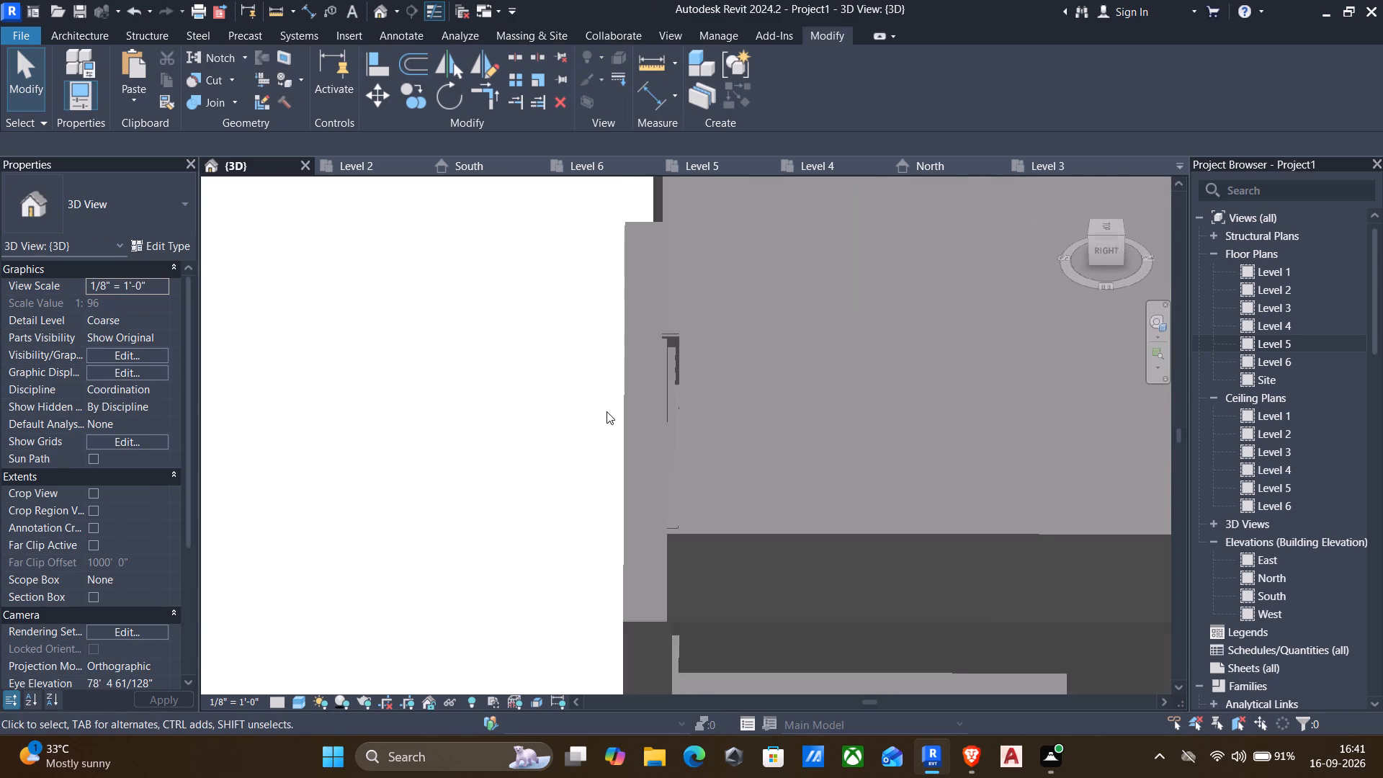
{"action": "scroll", "coordinate": [607, 411], "scroll_direction": "down", "scroll_amount": 12}
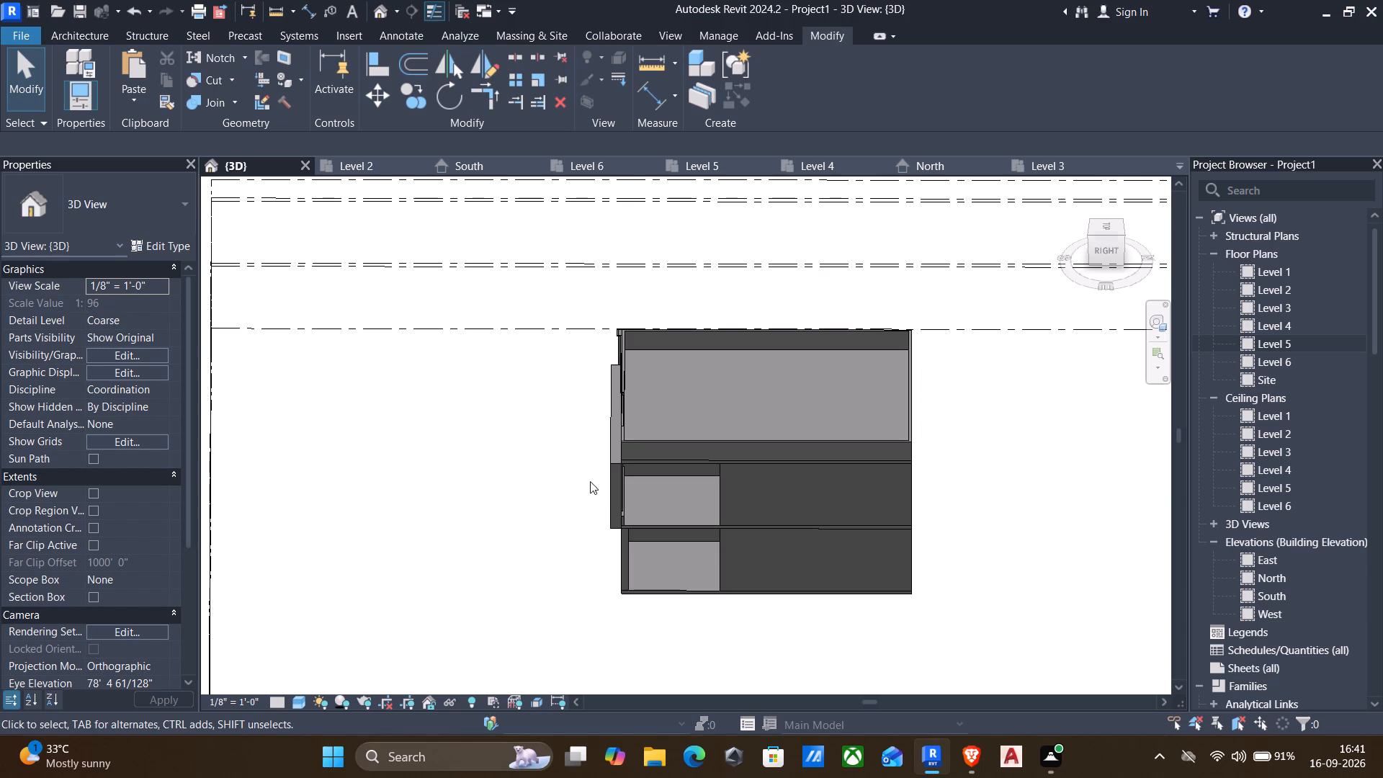
{"action": "middle_click_drag", "start_coordinate": [590, 481], "coordinate": [842, 340], "text": "shift"}
{"action": "scroll", "coordinate": [620, 591], "scroll_direction": "up", "scroll_amount": 4}
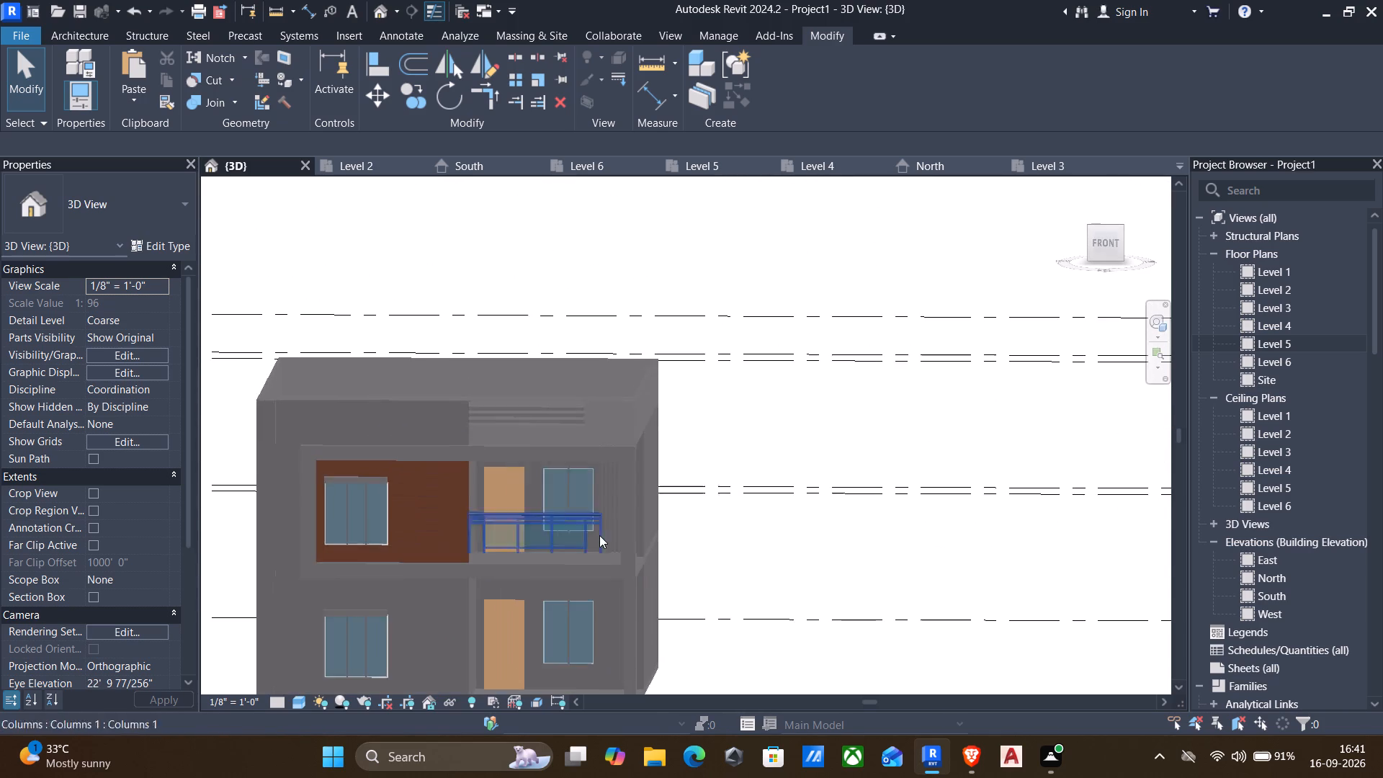
{"action": "scroll", "coordinate": [599, 527], "scroll_direction": "up", "scroll_amount": 4}
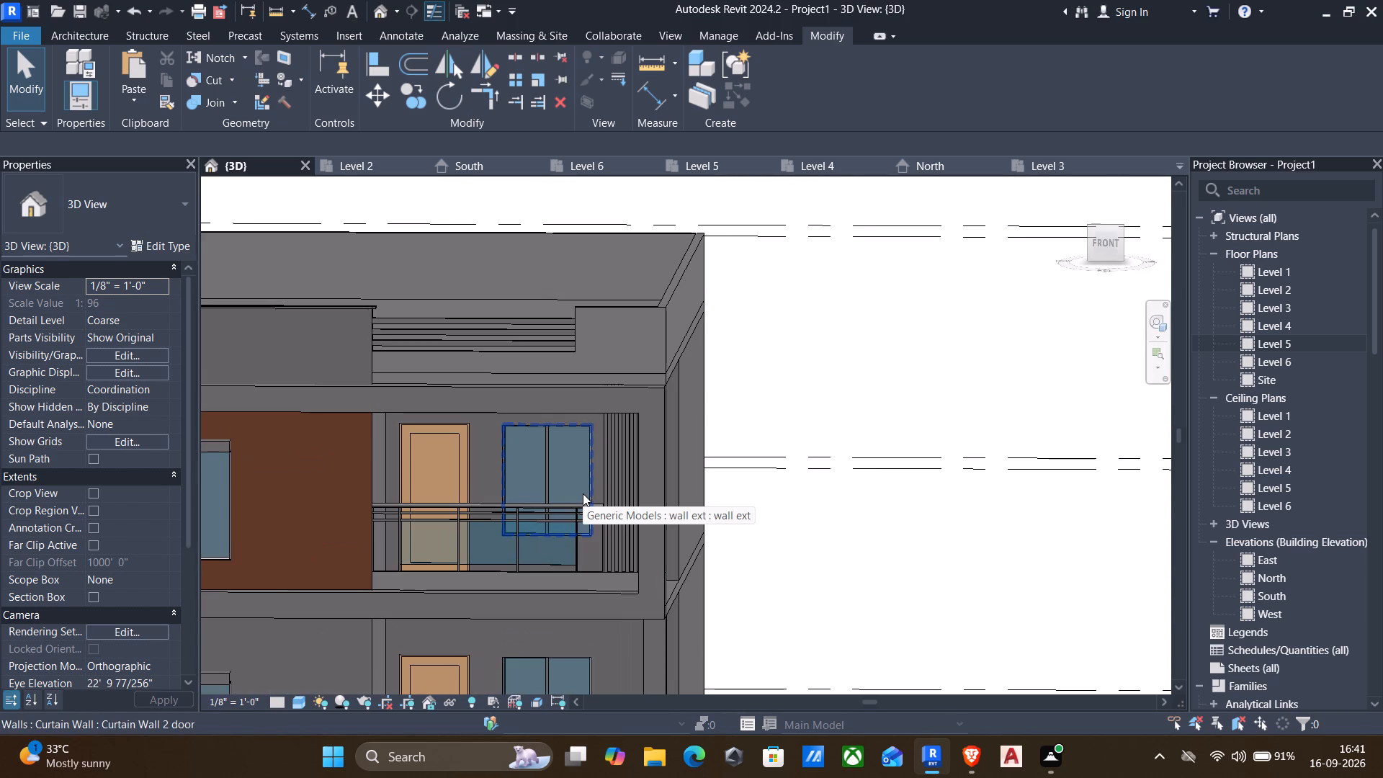
{"action": "scroll", "coordinate": [583, 493], "scroll_direction": "down", "scroll_amount": 2}
{"action": "middle_click_drag", "start_coordinate": [582, 494], "coordinate": [468, 523], "text": "shift"}
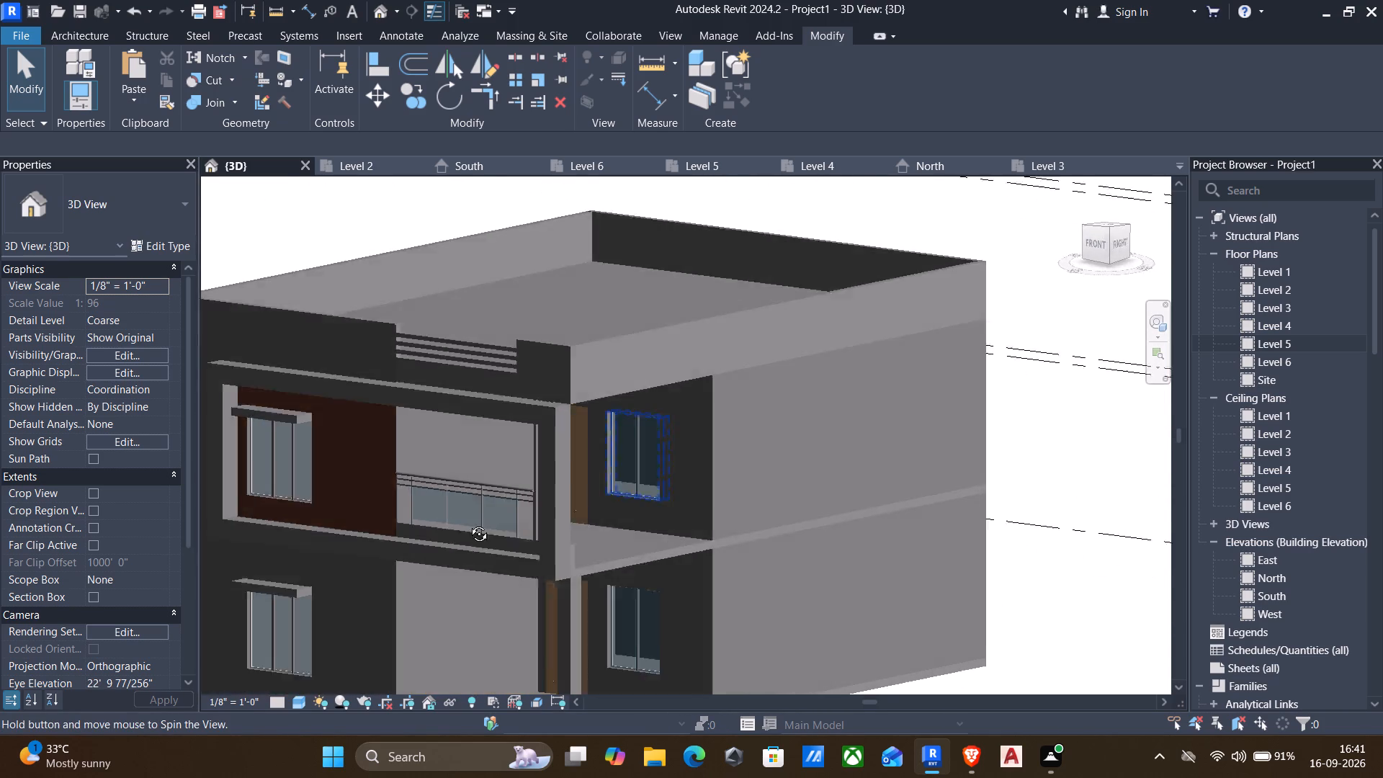
{"action": "middle_click_drag", "start_coordinate": [468, 523], "coordinate": [506, 547], "text": "shift"}
{"action": "scroll", "coordinate": [507, 547], "scroll_direction": "down", "scroll_amount": 3}
{"action": "middle_click_drag", "start_coordinate": [527, 544], "coordinate": [529, 543]}
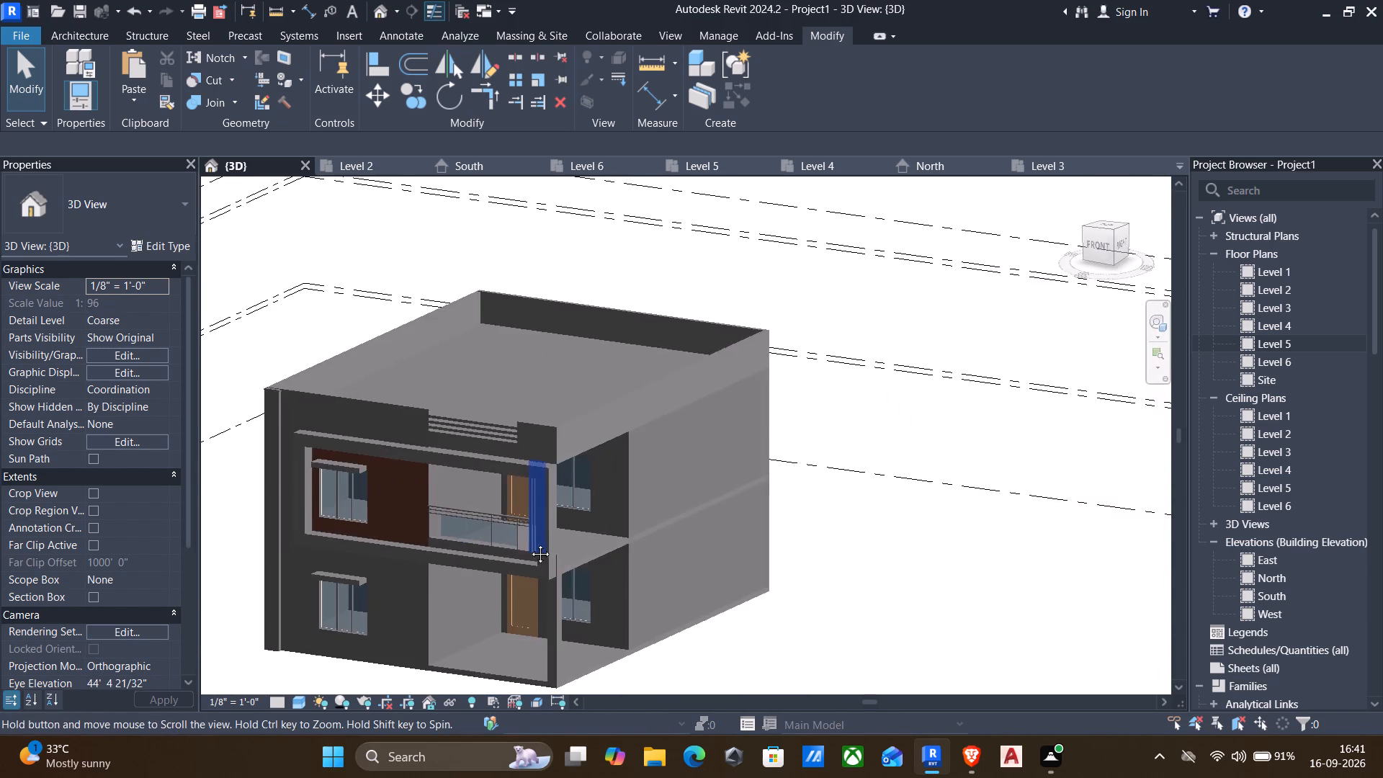
{"action": "middle_click_drag", "start_coordinate": [529, 543], "coordinate": [800, 169]}
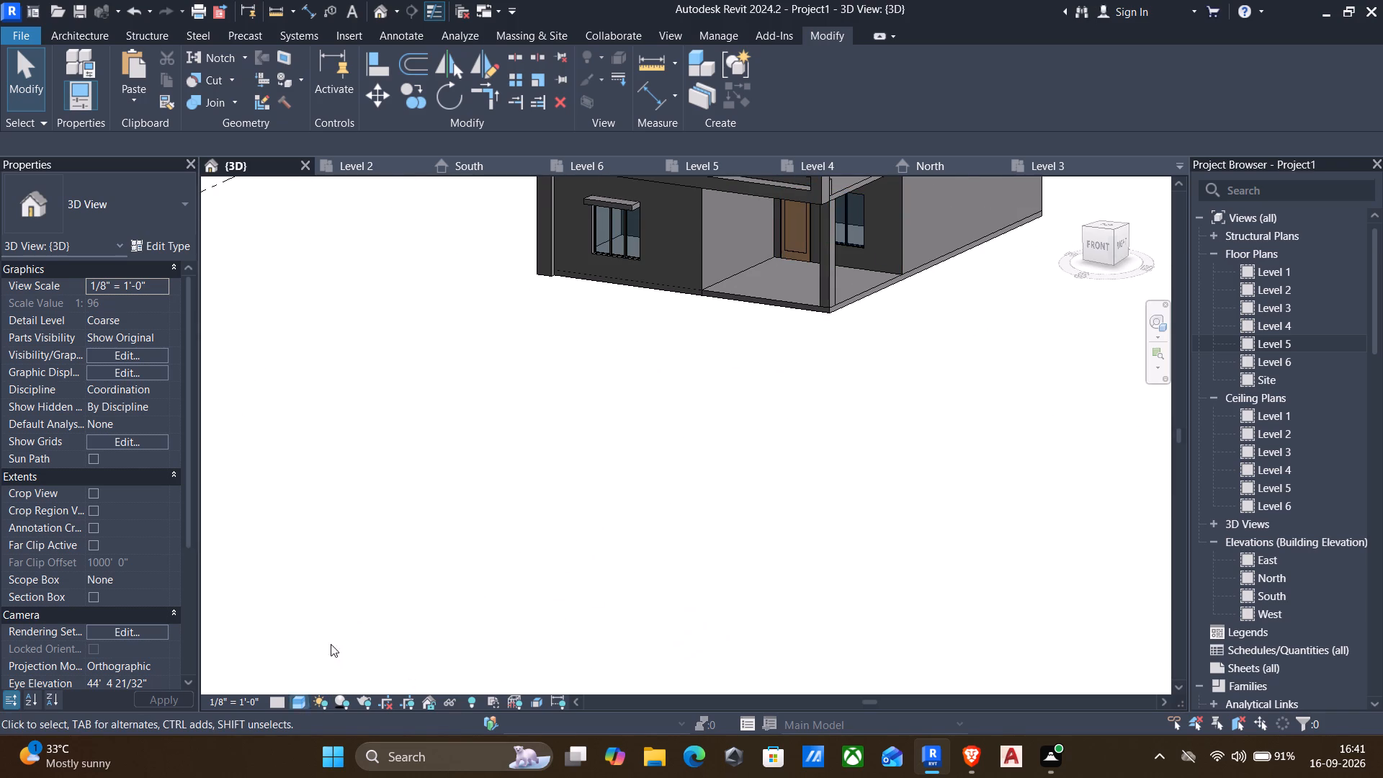
Switch the drawing canvas to the dark theme.
{"action": "left_click", "coordinate": [672, 28]}
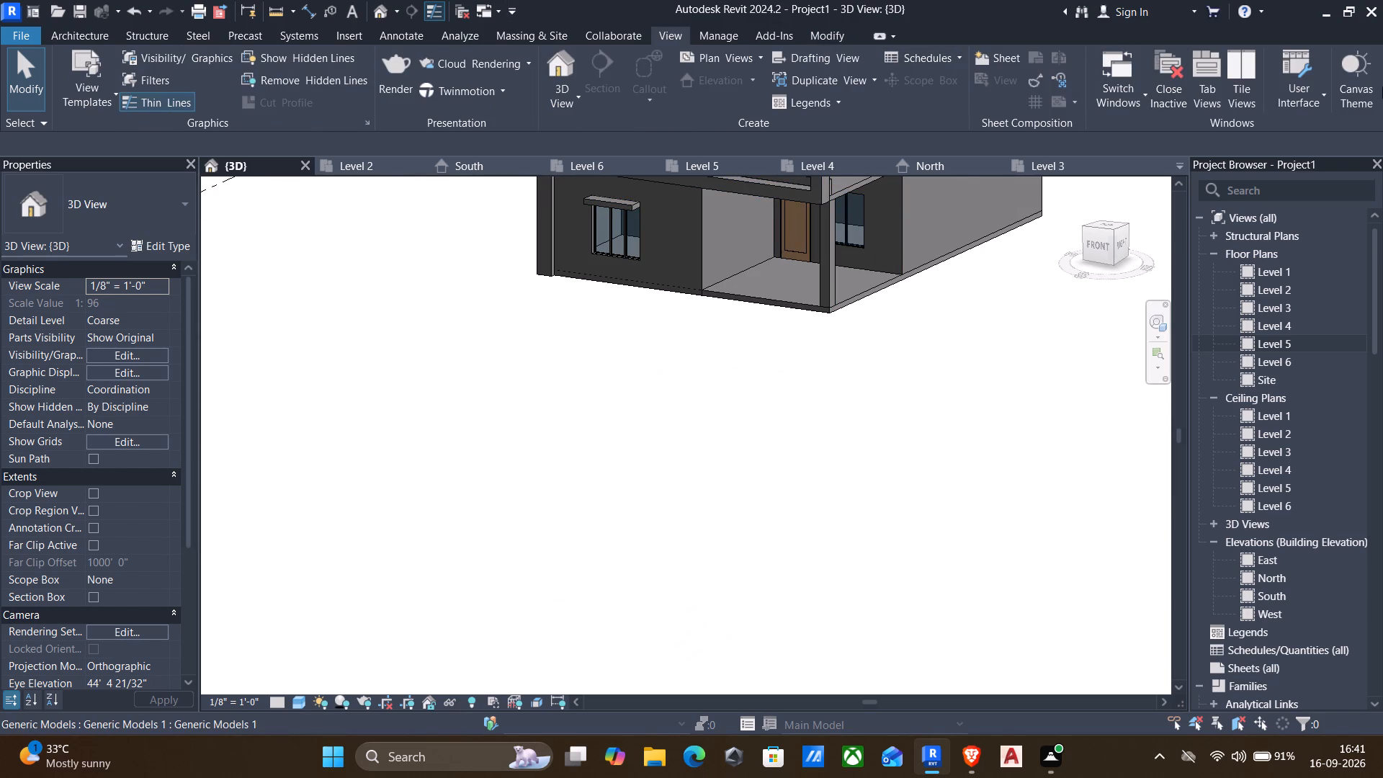
{"action": "left_click", "coordinate": [1354, 72]}
Set the 3D view's visual style to Realistic and view the building from its front-right corner.
{"action": "middle_click_drag", "start_coordinate": [822, 389], "coordinate": [765, 556]}
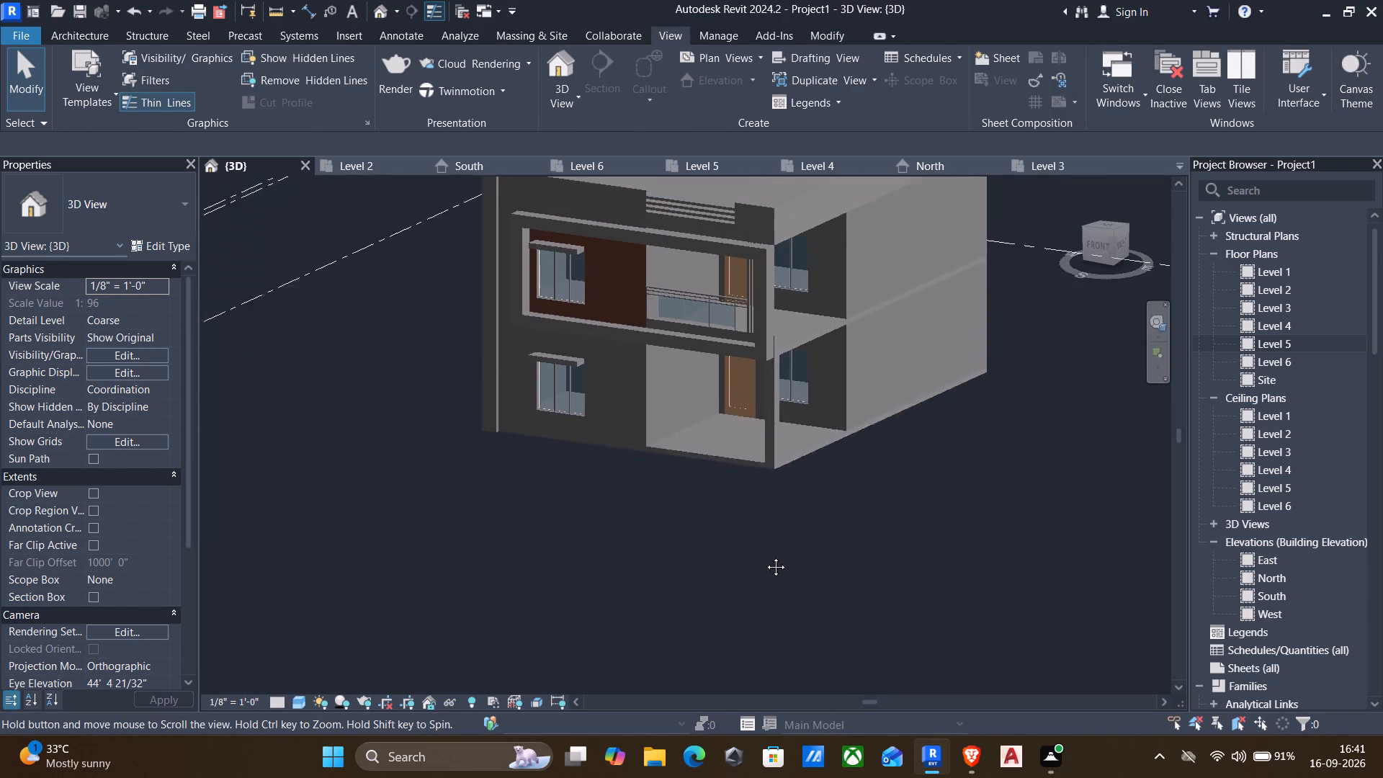
{"action": "middle_click_drag", "start_coordinate": [765, 556], "coordinate": [763, 634]}
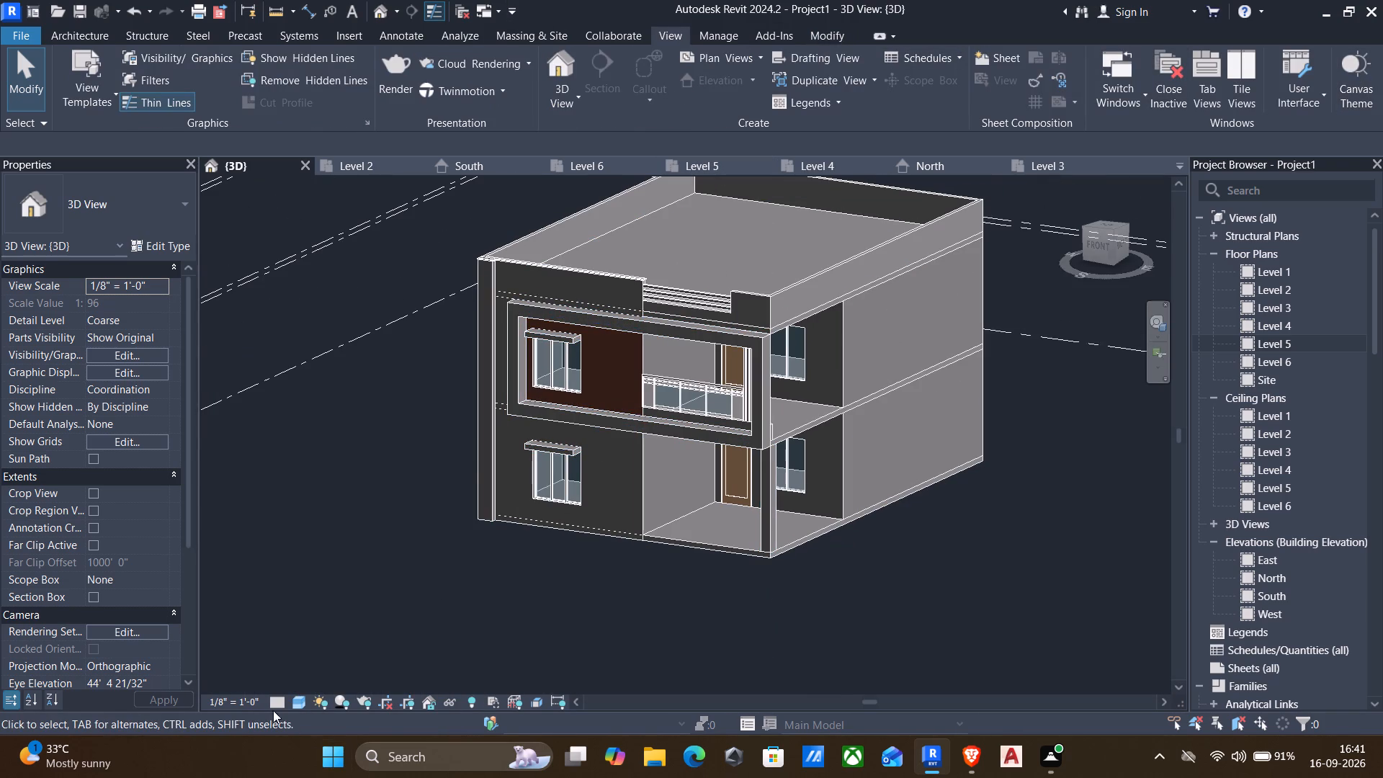
{"action": "left_click", "coordinate": [294, 703]}
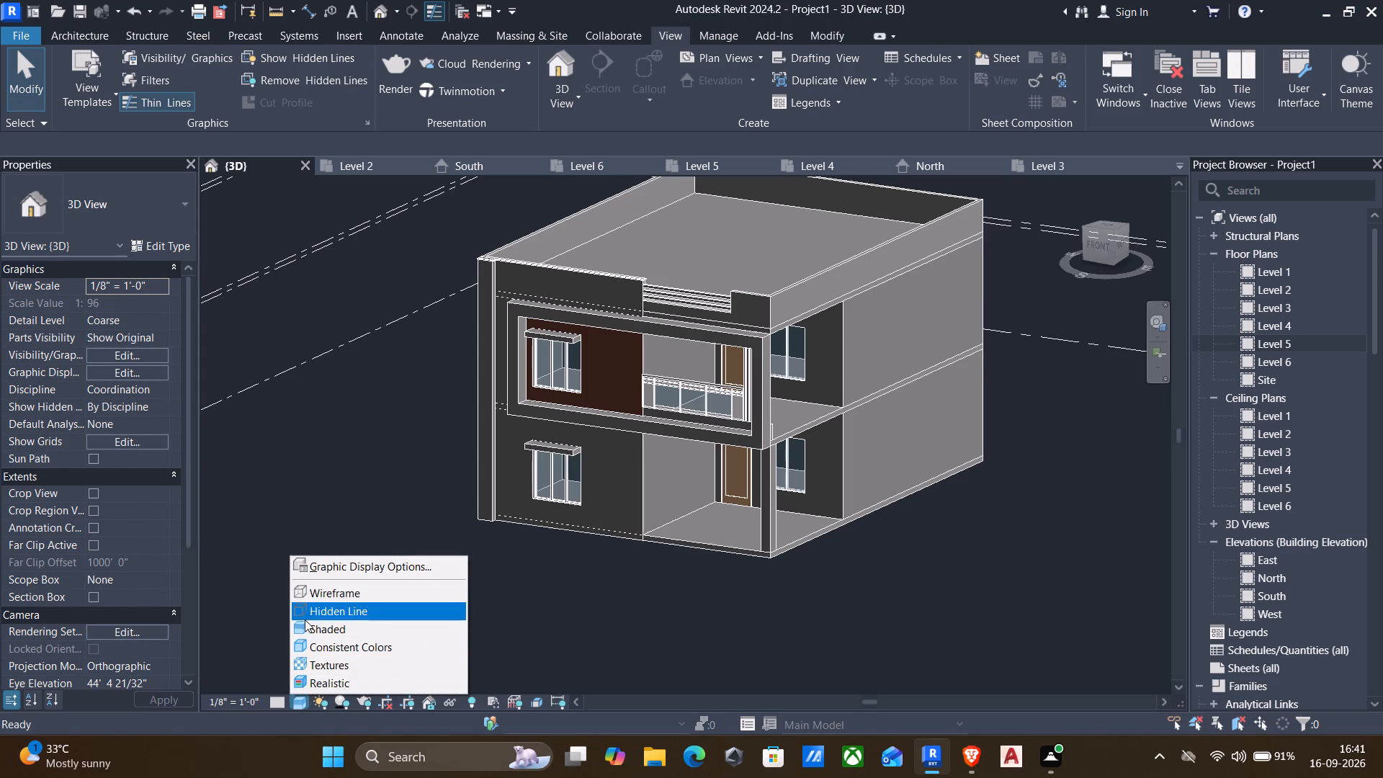
{"action": "left_click", "coordinate": [328, 684]}
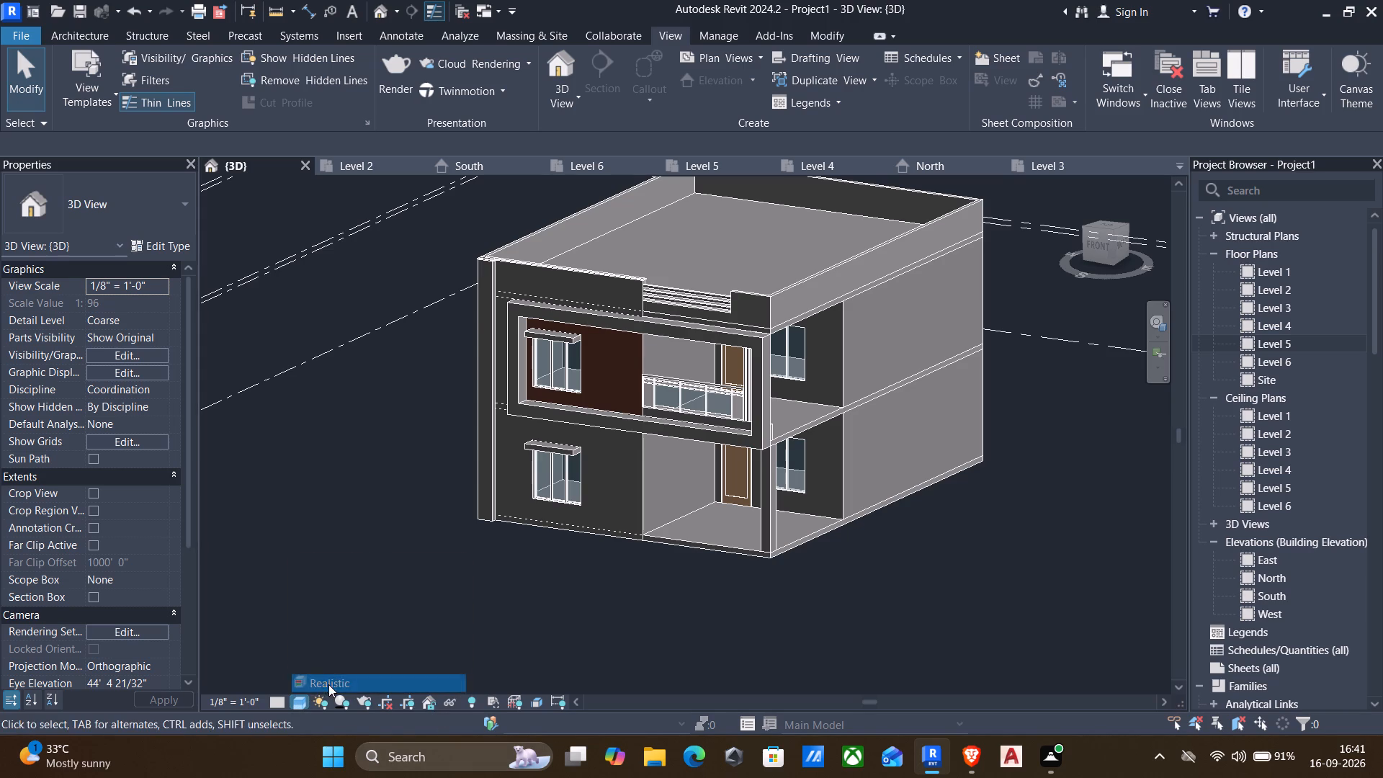
{"action": "scroll", "coordinate": [552, 586], "scroll_direction": "down", "scroll_amount": 1}
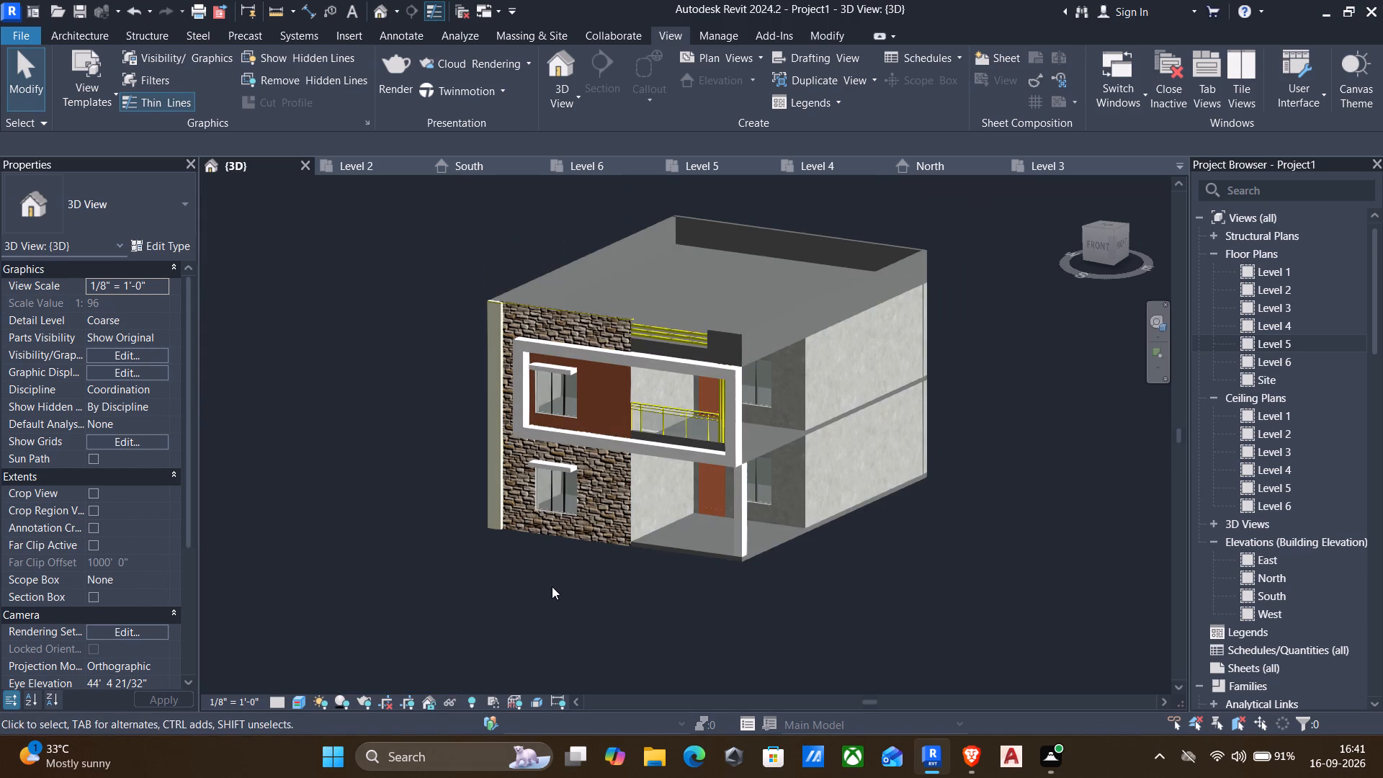
{"action": "middle_click_drag", "start_coordinate": [552, 586], "coordinate": [509, 568], "text": "shift"}
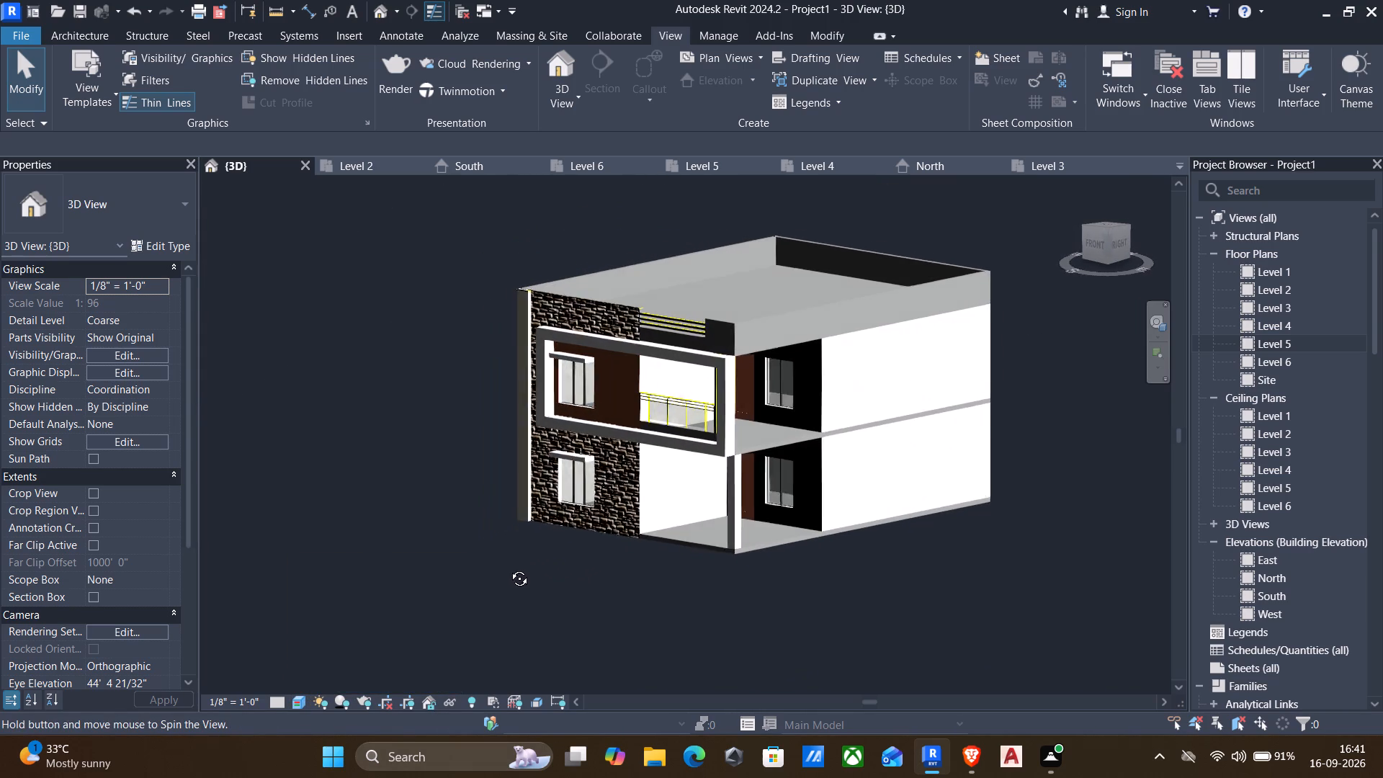
{"action": "middle_click_drag", "start_coordinate": [509, 568], "coordinate": [501, 571], "text": "shift"}
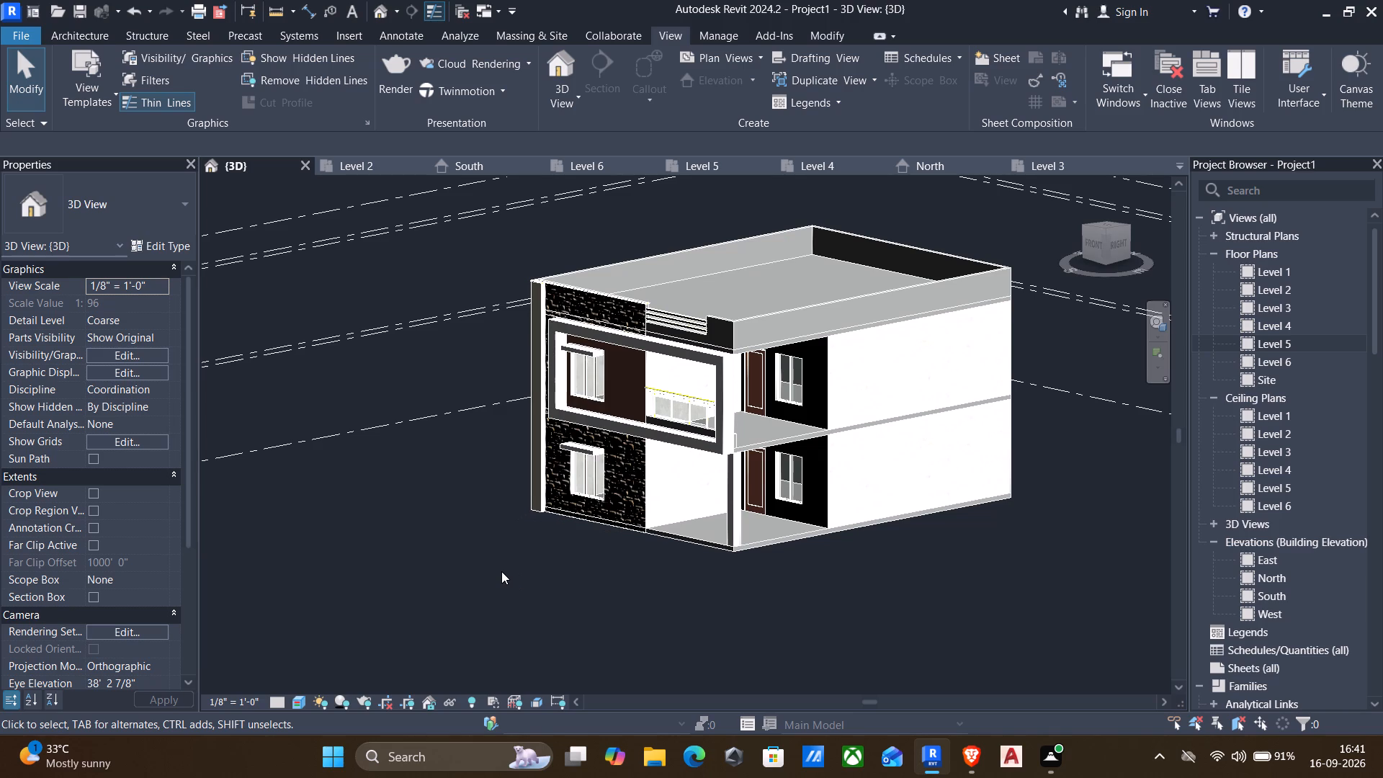
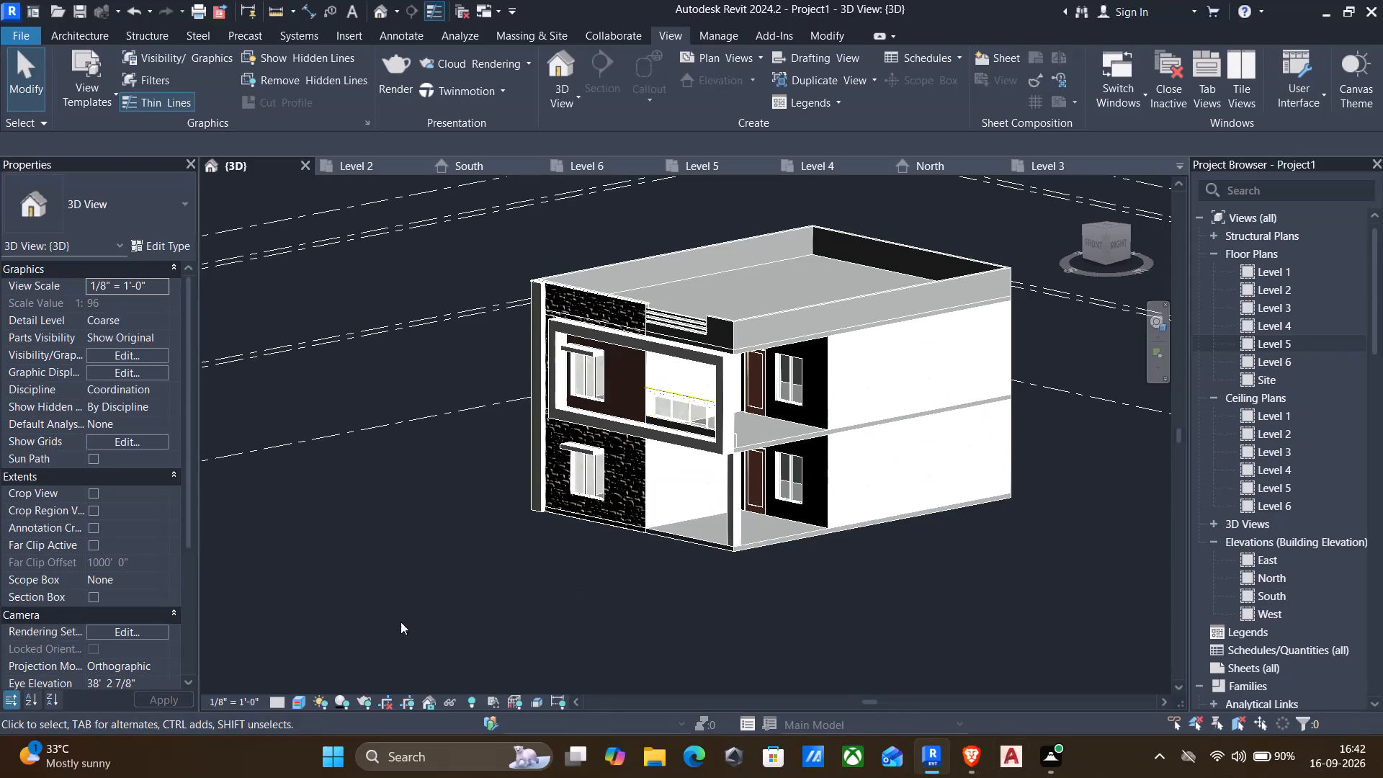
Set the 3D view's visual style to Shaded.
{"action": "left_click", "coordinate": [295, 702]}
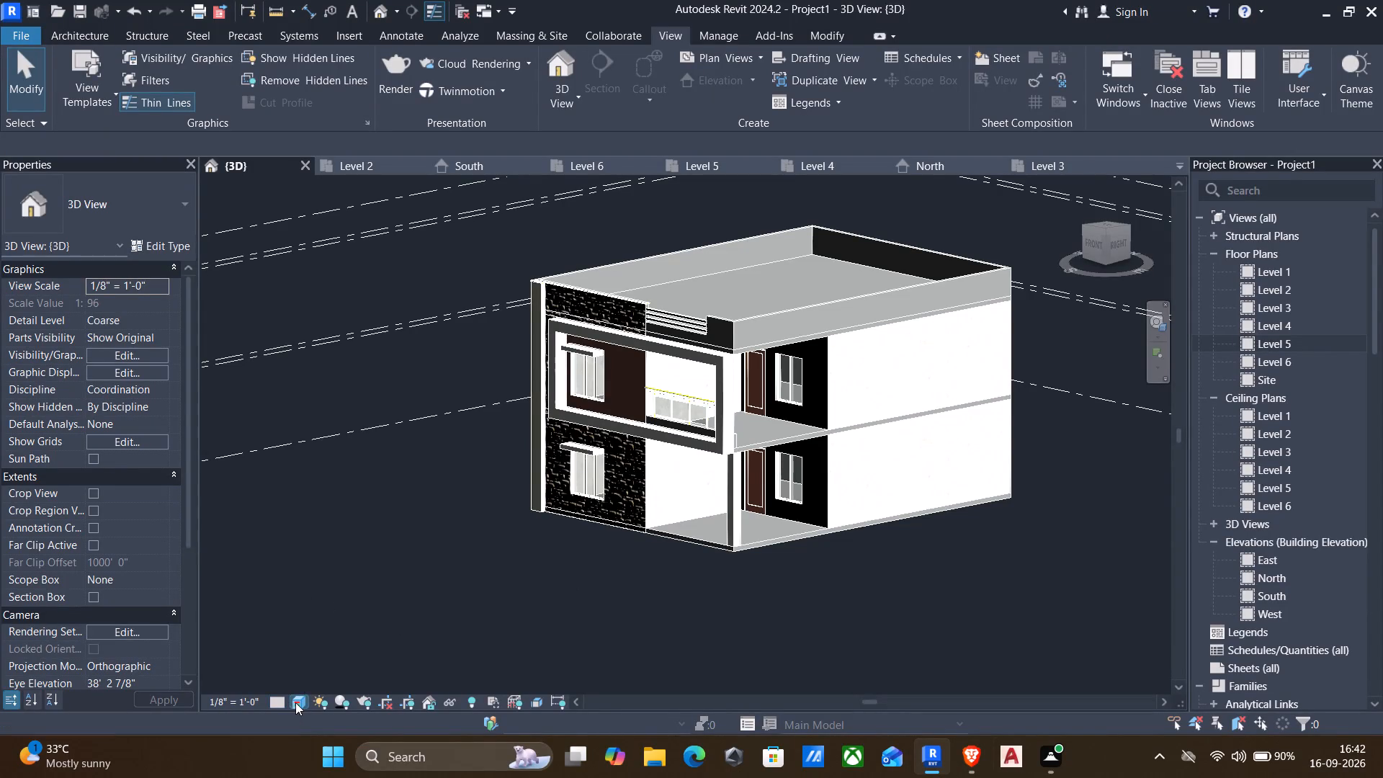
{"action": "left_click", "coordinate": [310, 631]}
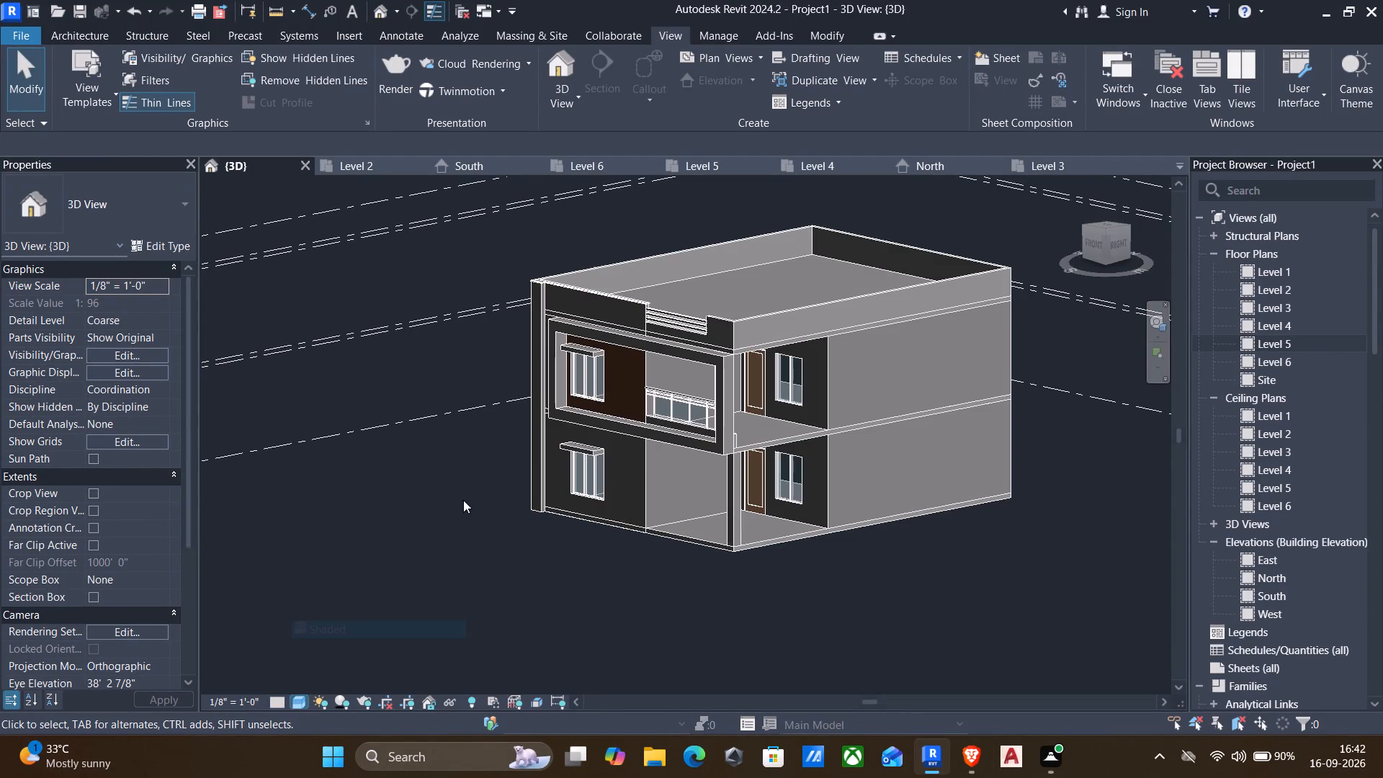
Edit the wall ext model in place and create a new material named "parapet wall" for the horizontal strips in the front parapet.
{"action": "left_click", "coordinate": [665, 316]}
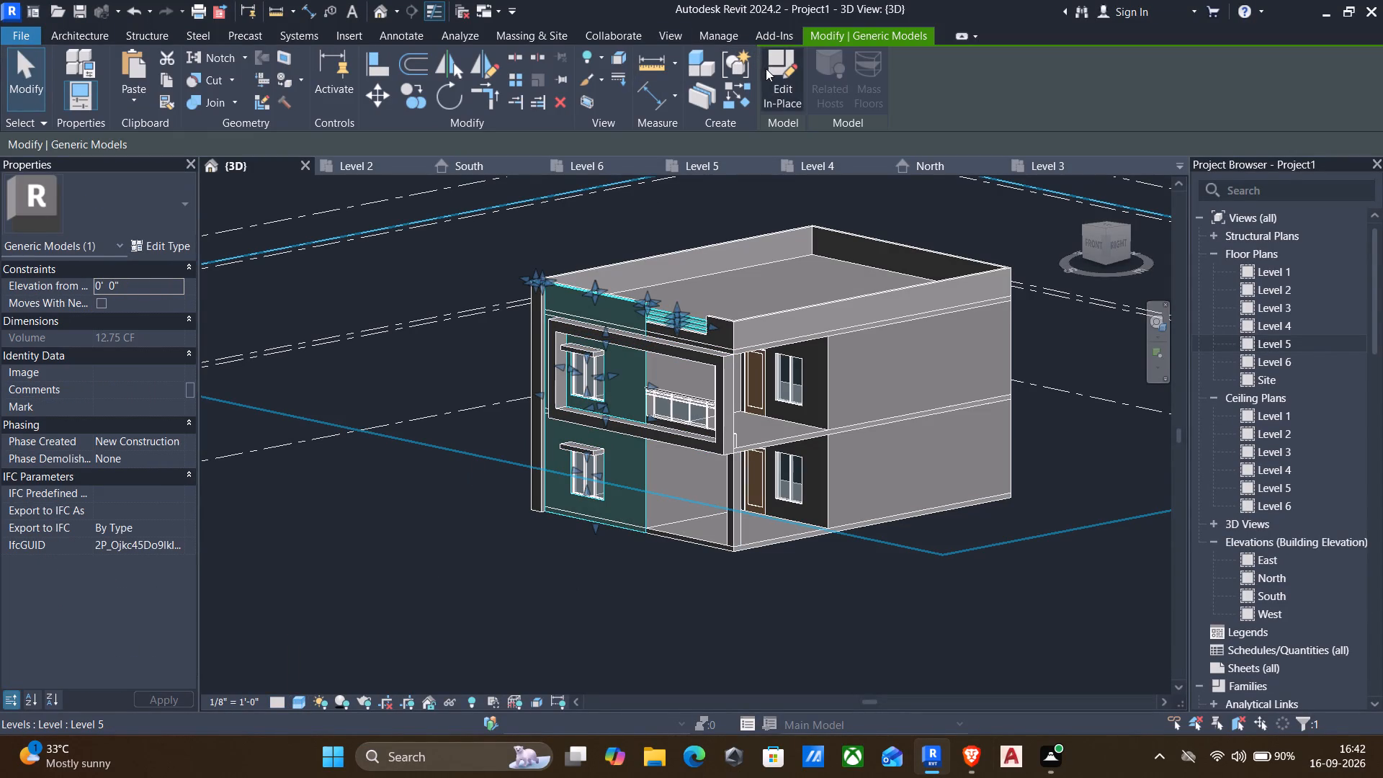
{"action": "left_click", "coordinate": [769, 68]}
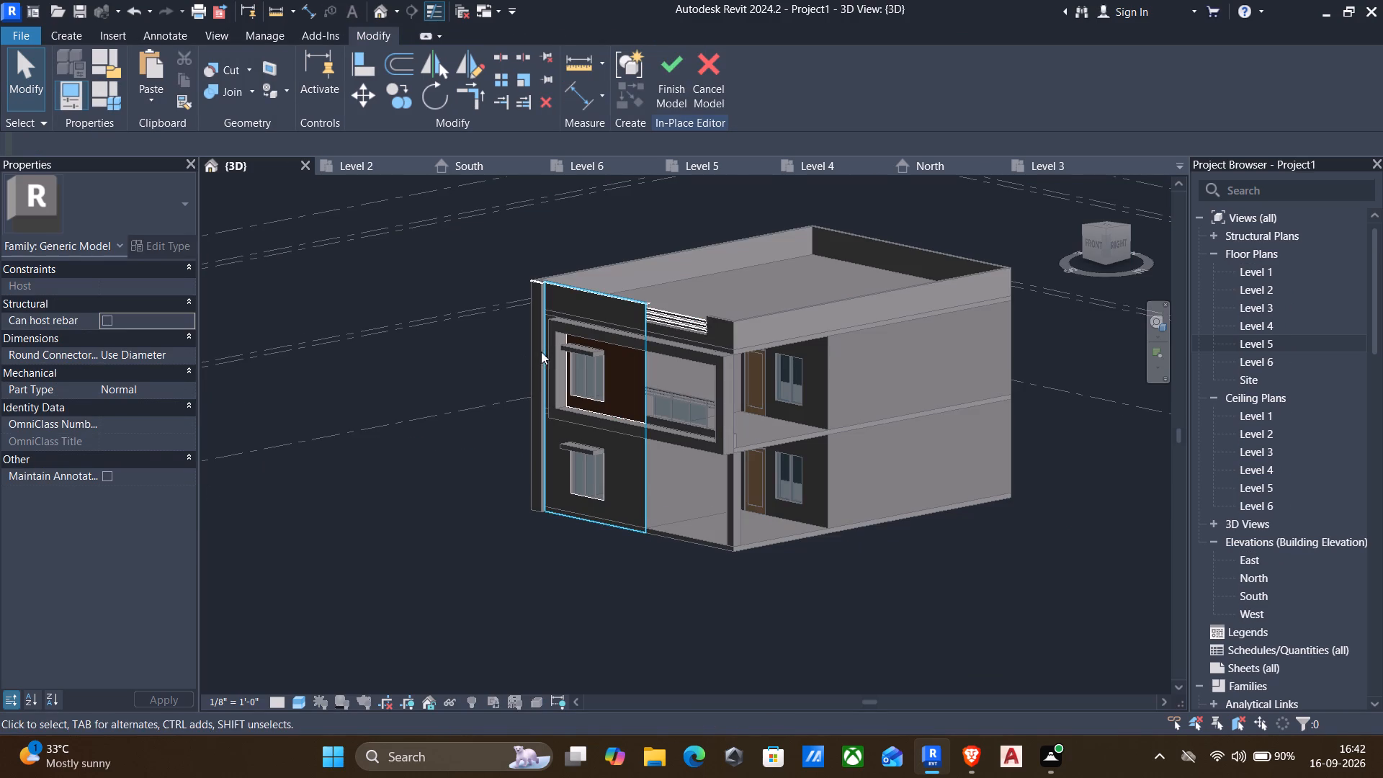
{"action": "left_click", "coordinate": [670, 324]}
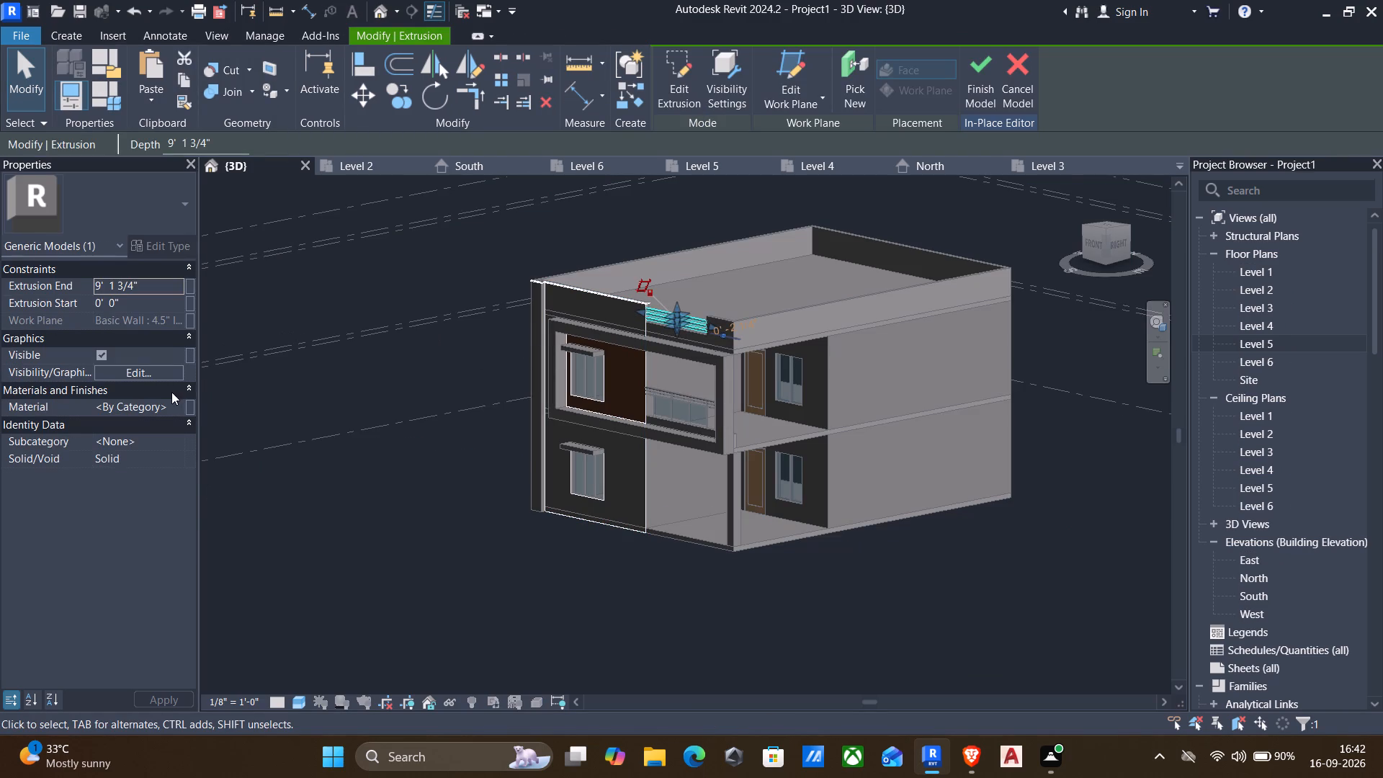
{"action": "left_click", "coordinate": [172, 406]}
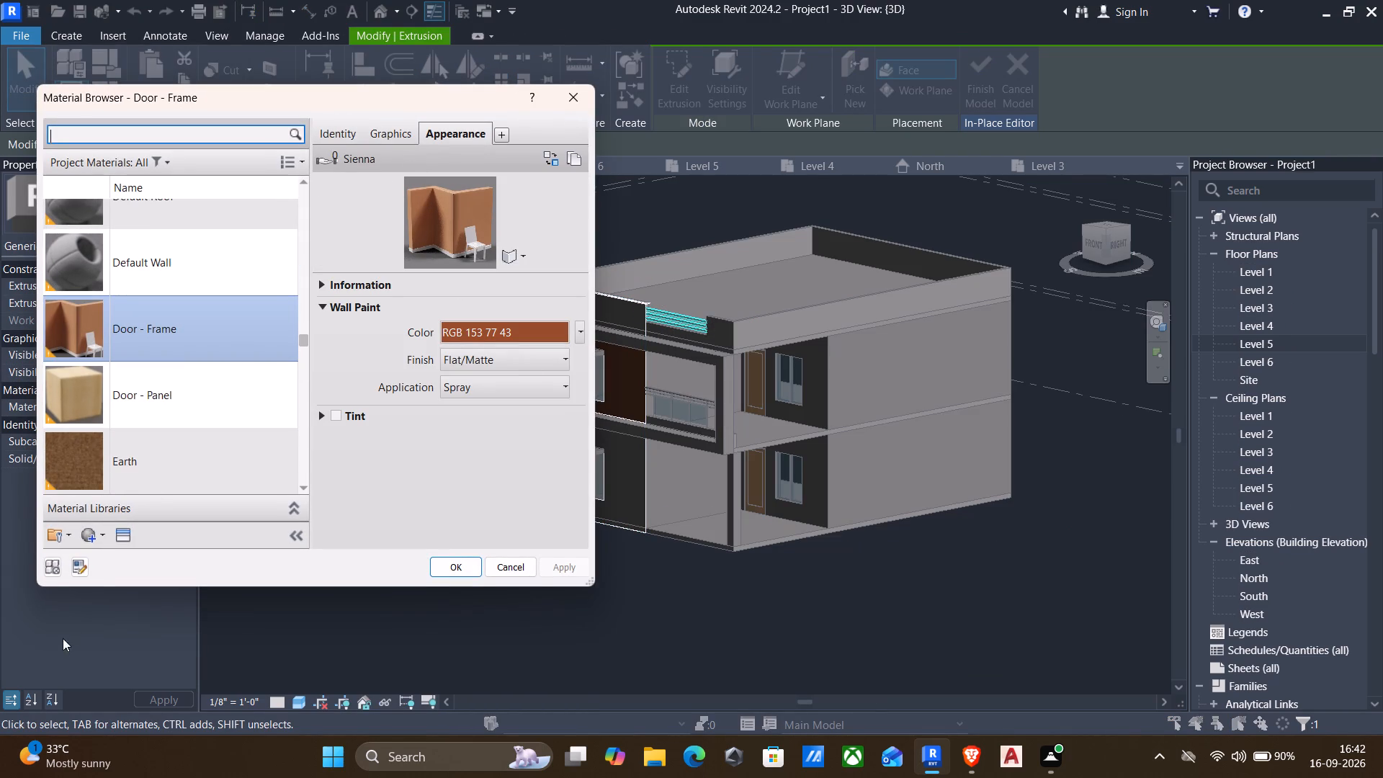
{"action": "left_click", "coordinate": [95, 540]}
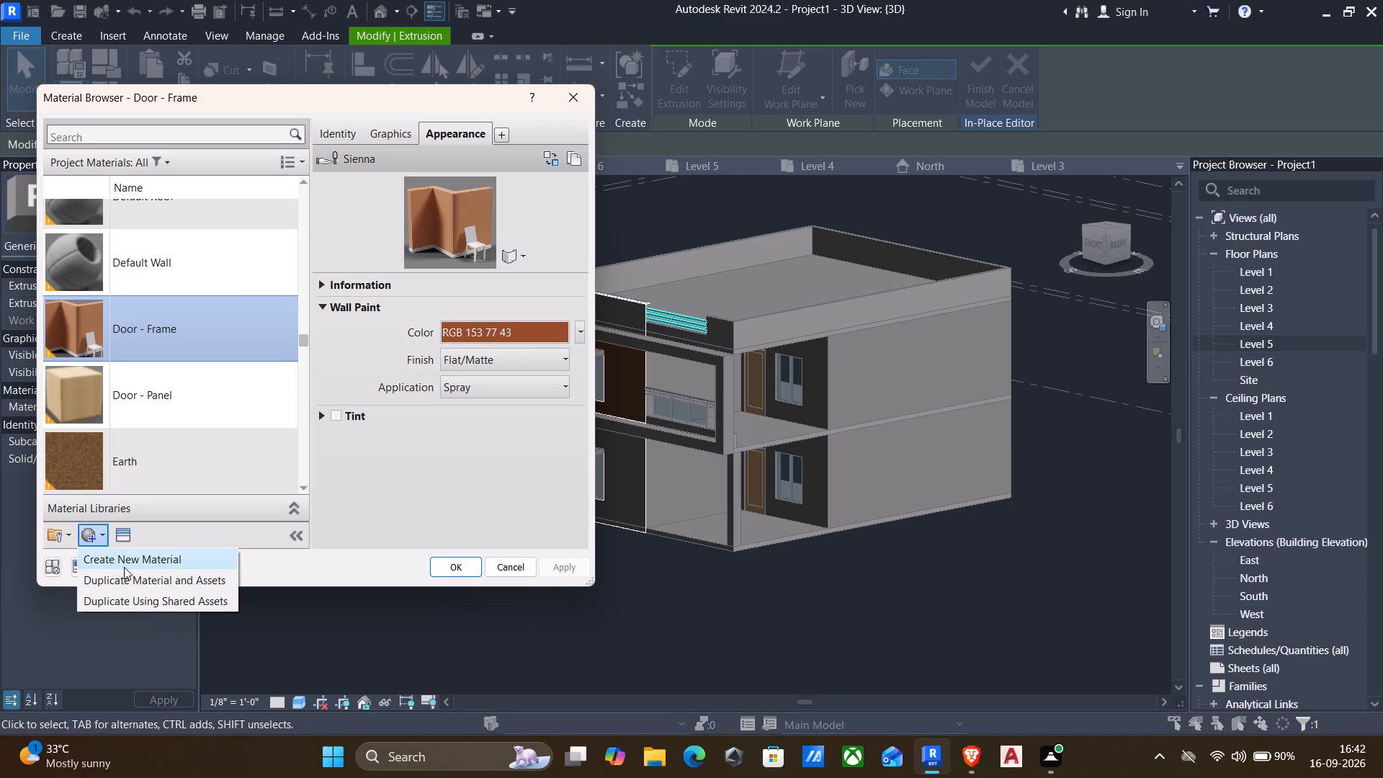
{"action": "left_click", "coordinate": [114, 564]}
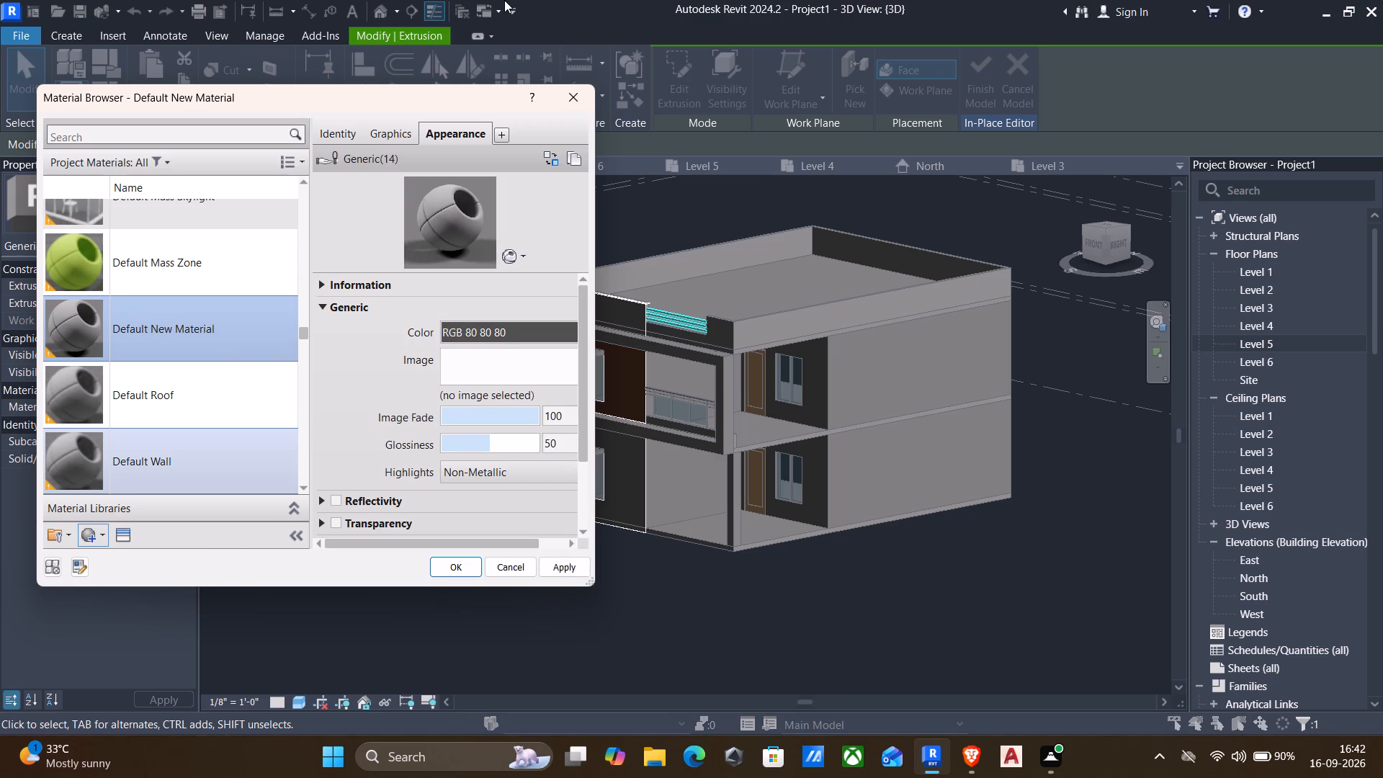
{"action": "left_click", "coordinate": [341, 129]}
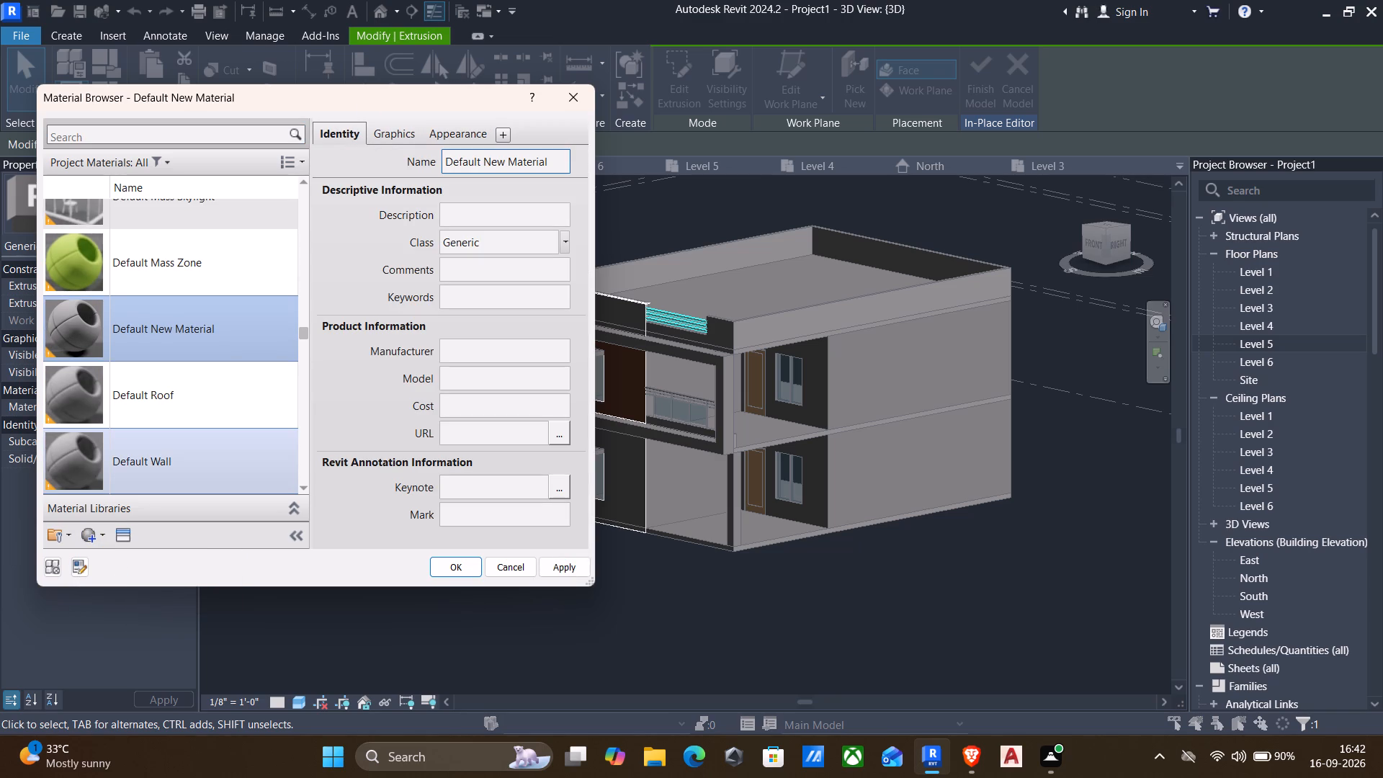
{"action": "left_click_drag", "start_coordinate": [555, 166], "coordinate": [545, 167]}
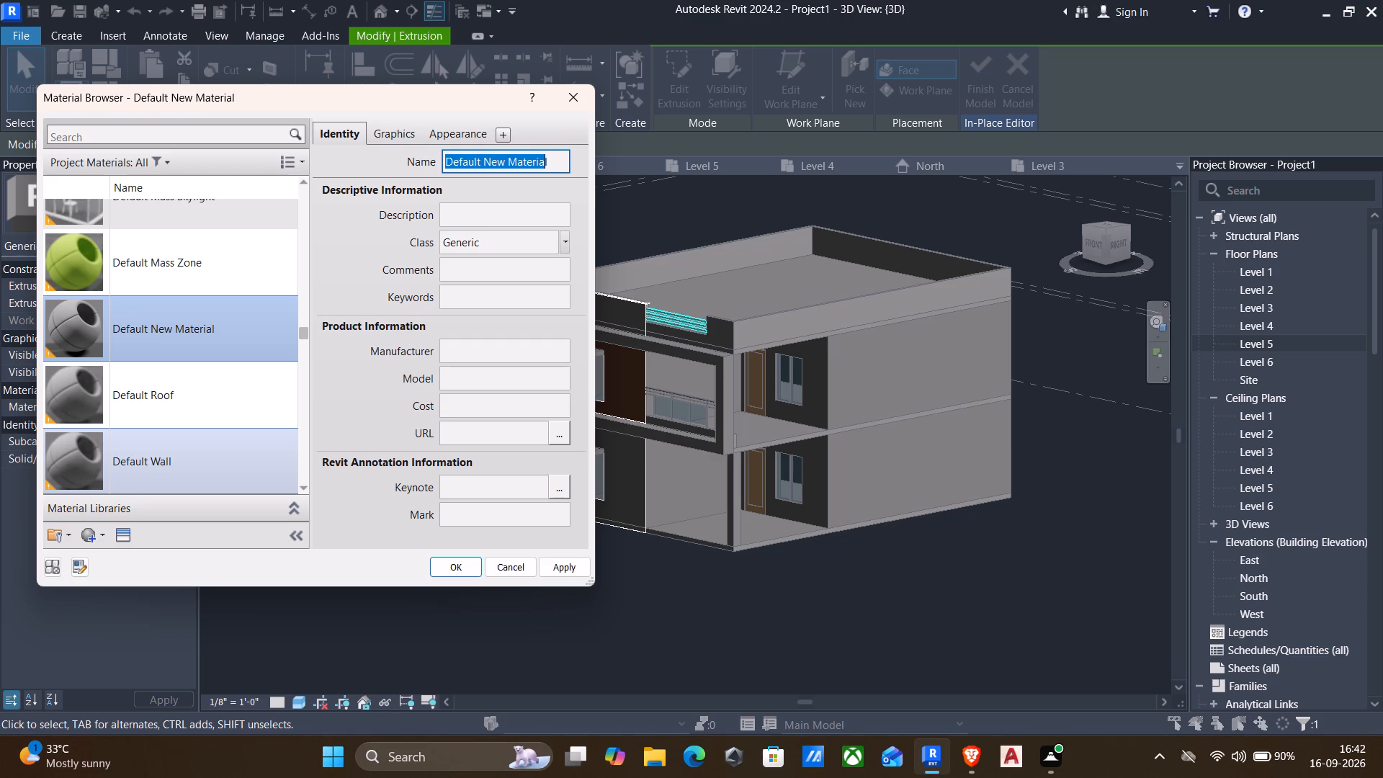
{"action": "key", "text": "BackSpace"}
{"action": "key", "text": "Right"}
{"action": "key", "text": "BackSpace"}
{"action": "key", "text": "BackSpace"}
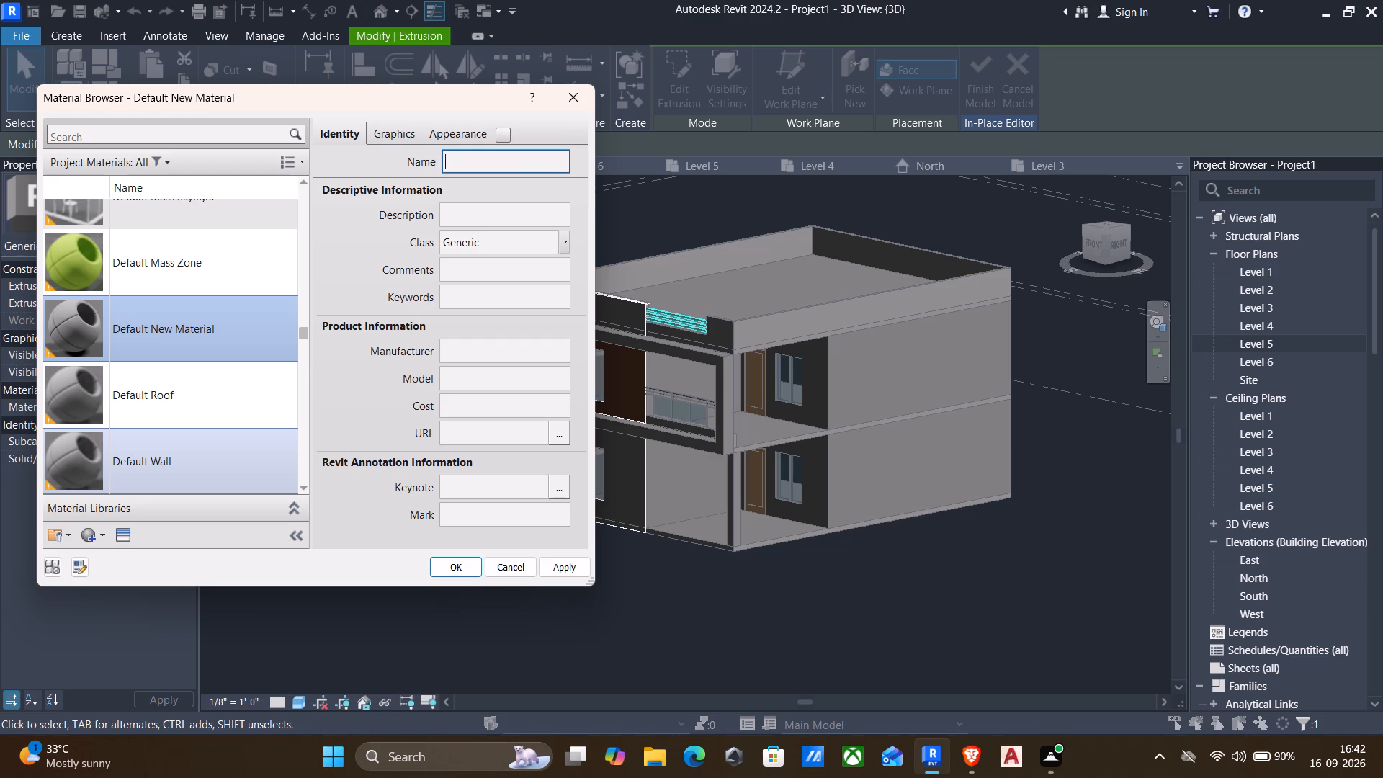
{"action": "type", "text": "parapet wall"}
{"action": "left_click", "coordinate": [552, 575]}
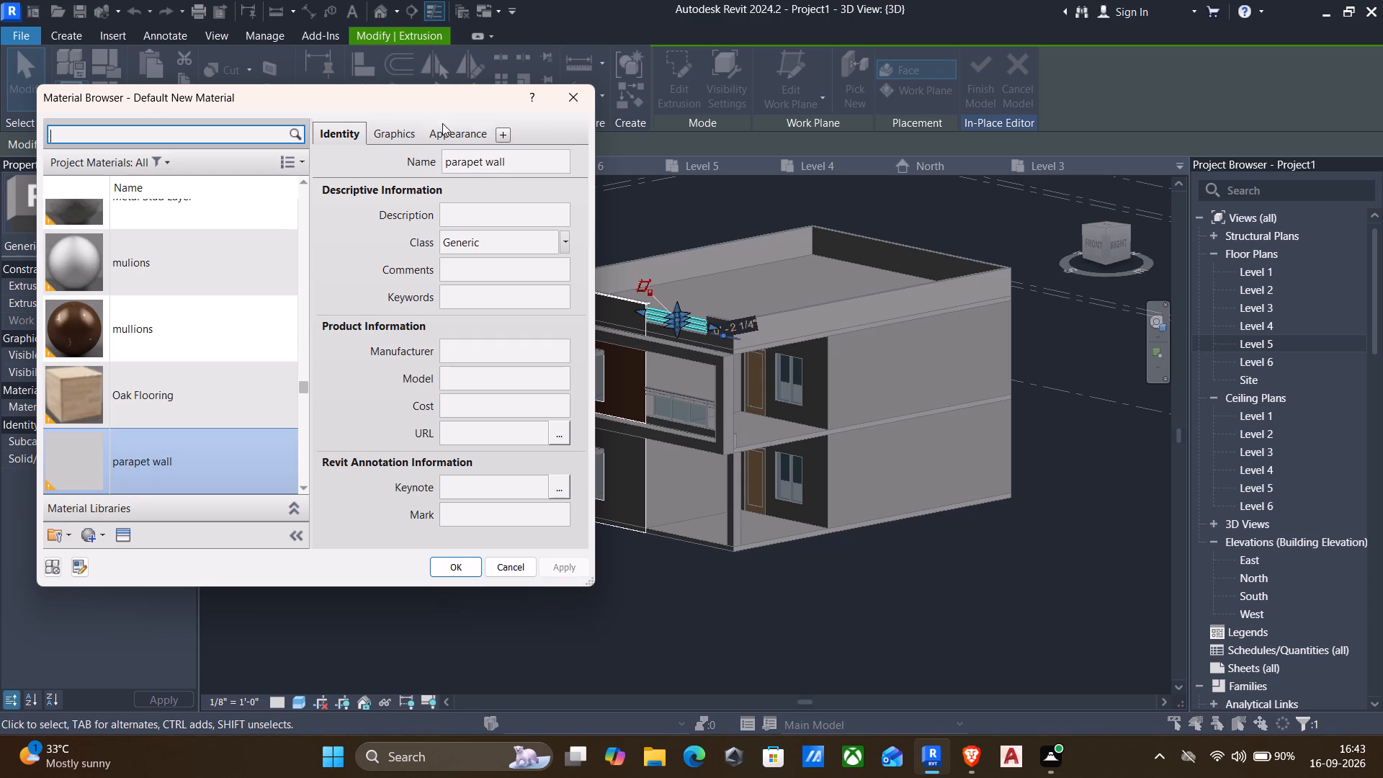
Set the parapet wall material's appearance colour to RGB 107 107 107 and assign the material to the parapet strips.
{"action": "left_click", "coordinate": [432, 135]}
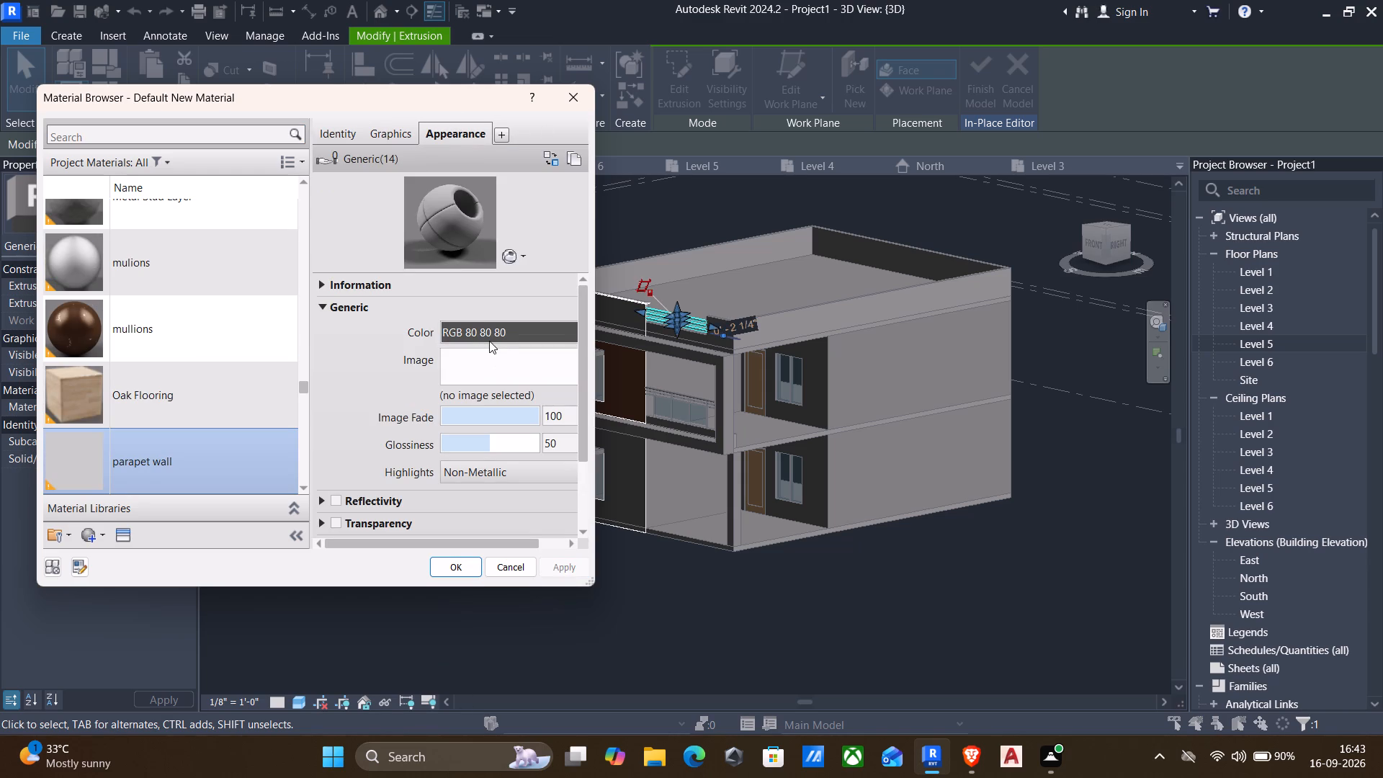
{"action": "left_click", "coordinate": [488, 334]}
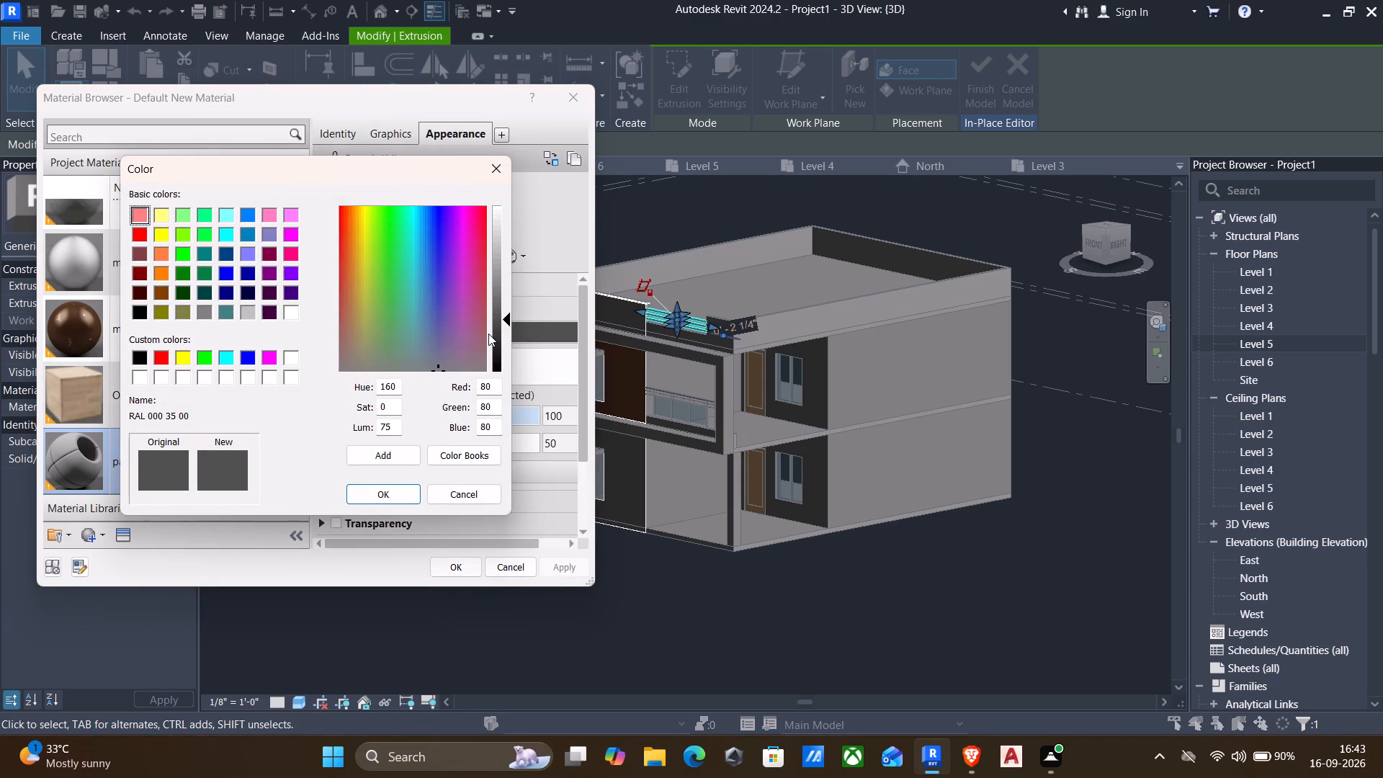
{"action": "left_click_drag", "start_coordinate": [497, 389], "coordinate": [470, 408]}
{"action": "left_click_drag", "start_coordinate": [470, 408], "coordinate": [455, 413]}
{"action": "type", "text": "107"}
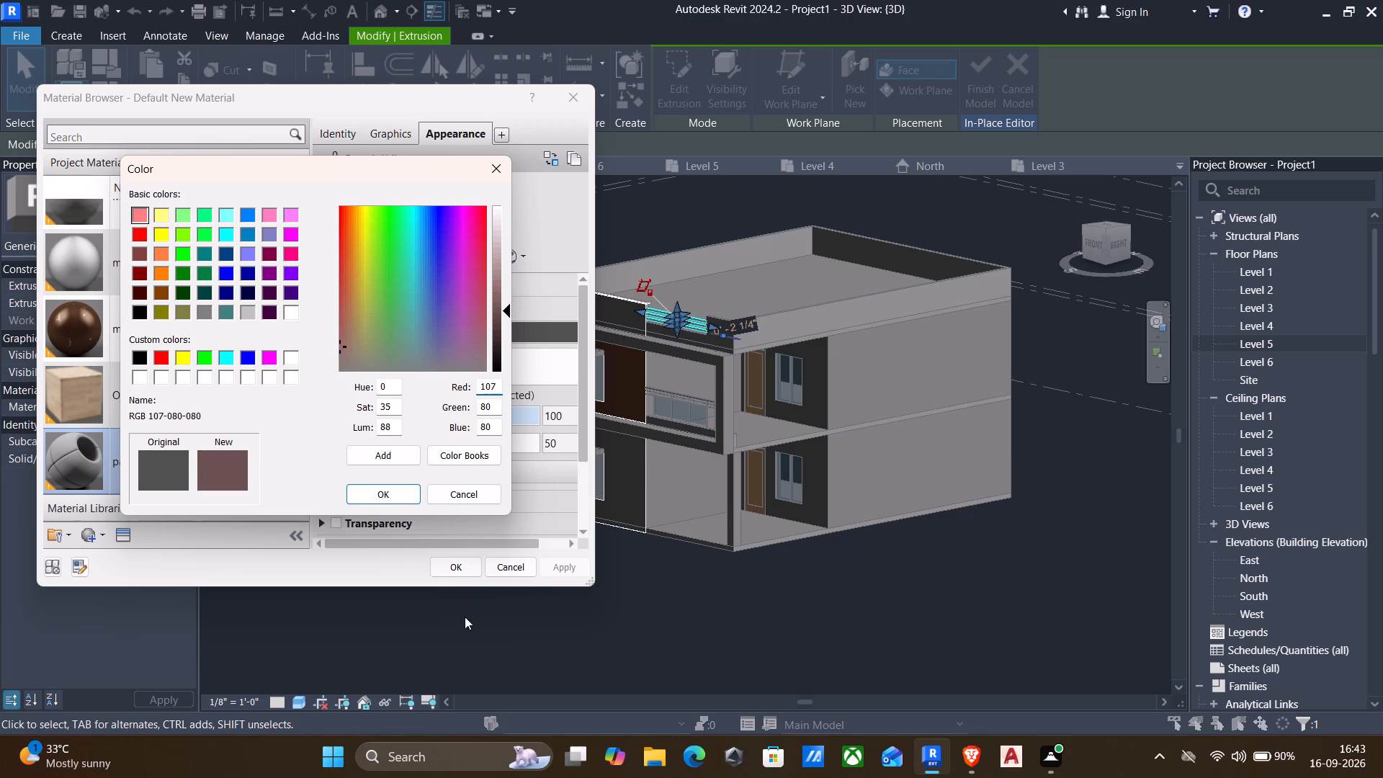
{"action": "left_click", "coordinate": [498, 413]}
{"action": "left_click", "coordinate": [428, 362]}
{"action": "left_click", "coordinate": [495, 383]}
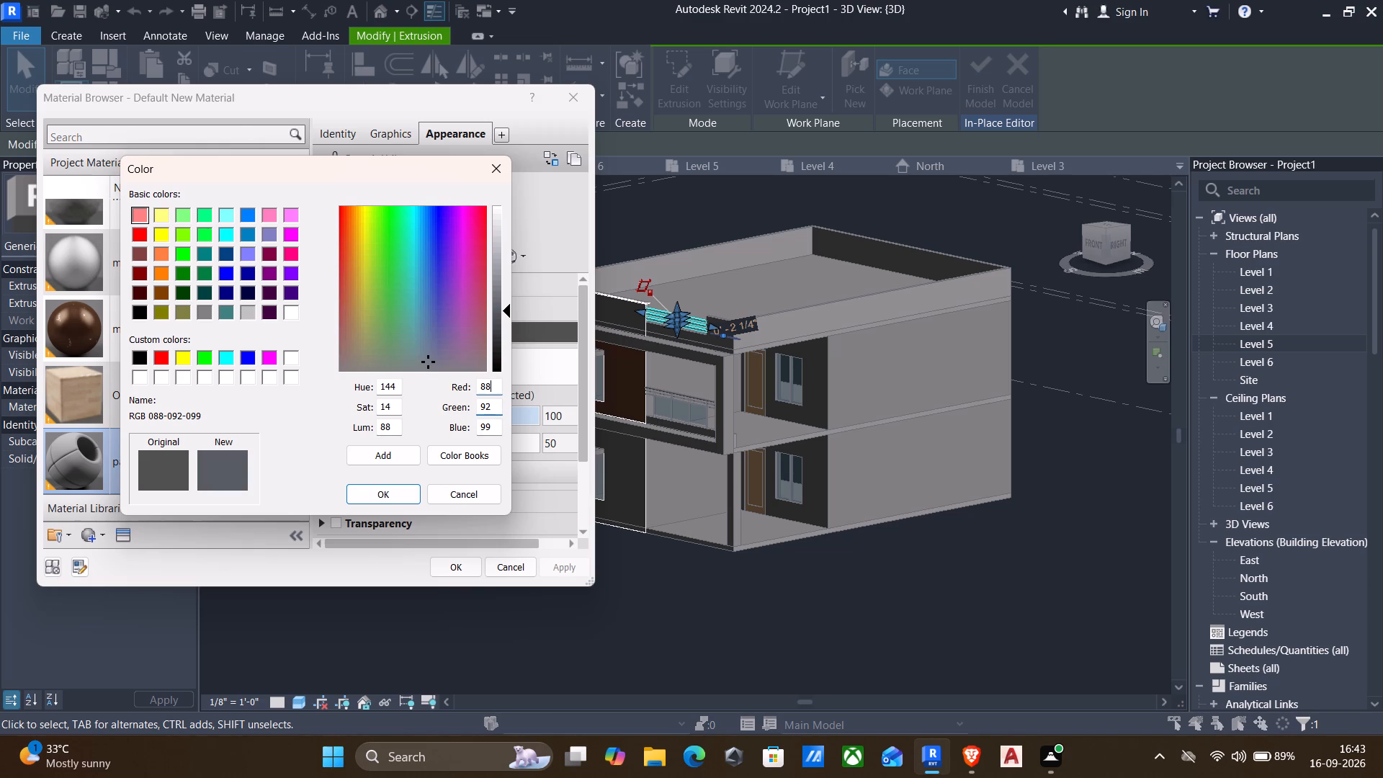
{"action": "left_click_drag", "start_coordinate": [495, 383], "coordinate": [483, 385]}
{"action": "type", "text": "10"}
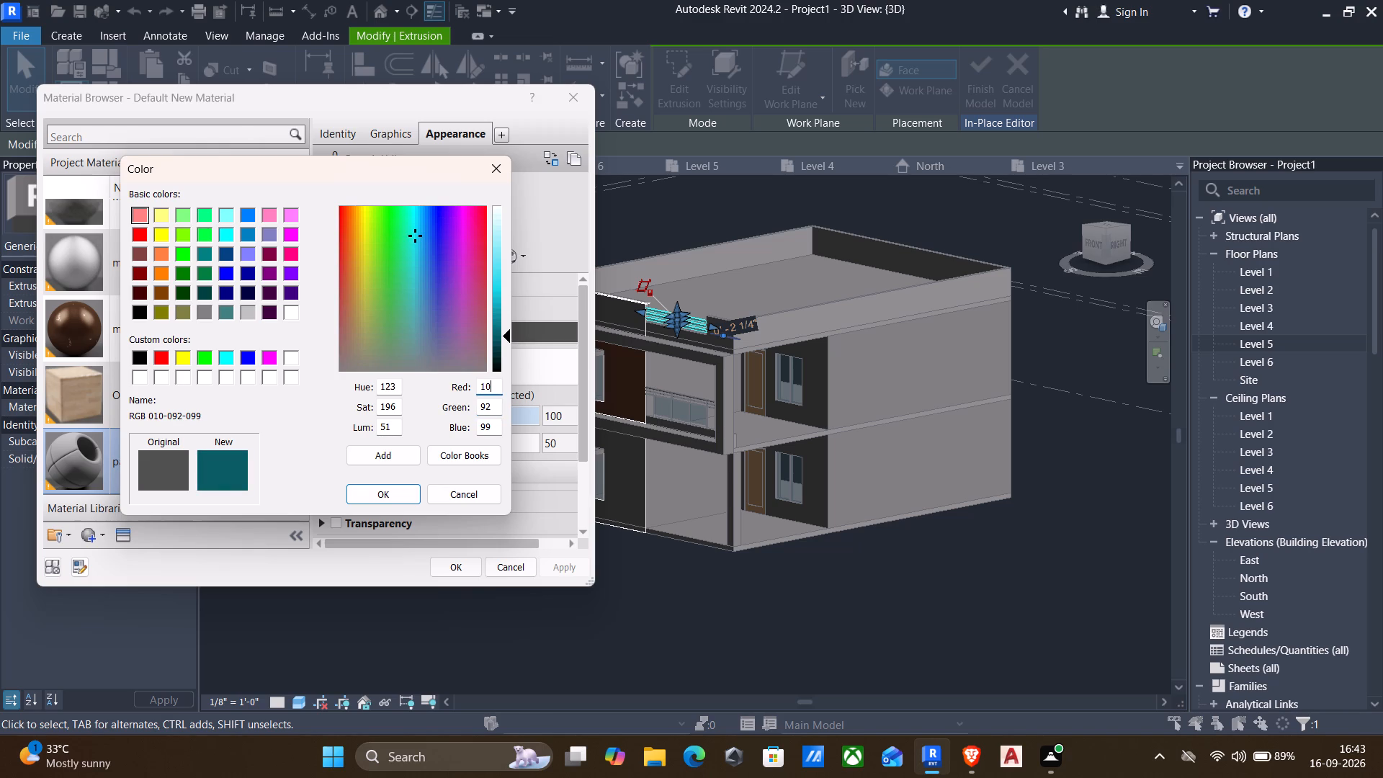
{"action": "key", "text": "7"}
{"action": "left_click", "coordinate": [489, 404]}
{"action": "left_click_drag", "start_coordinate": [489, 404], "coordinate": [472, 408]}
{"action": "type", "text": "101"}
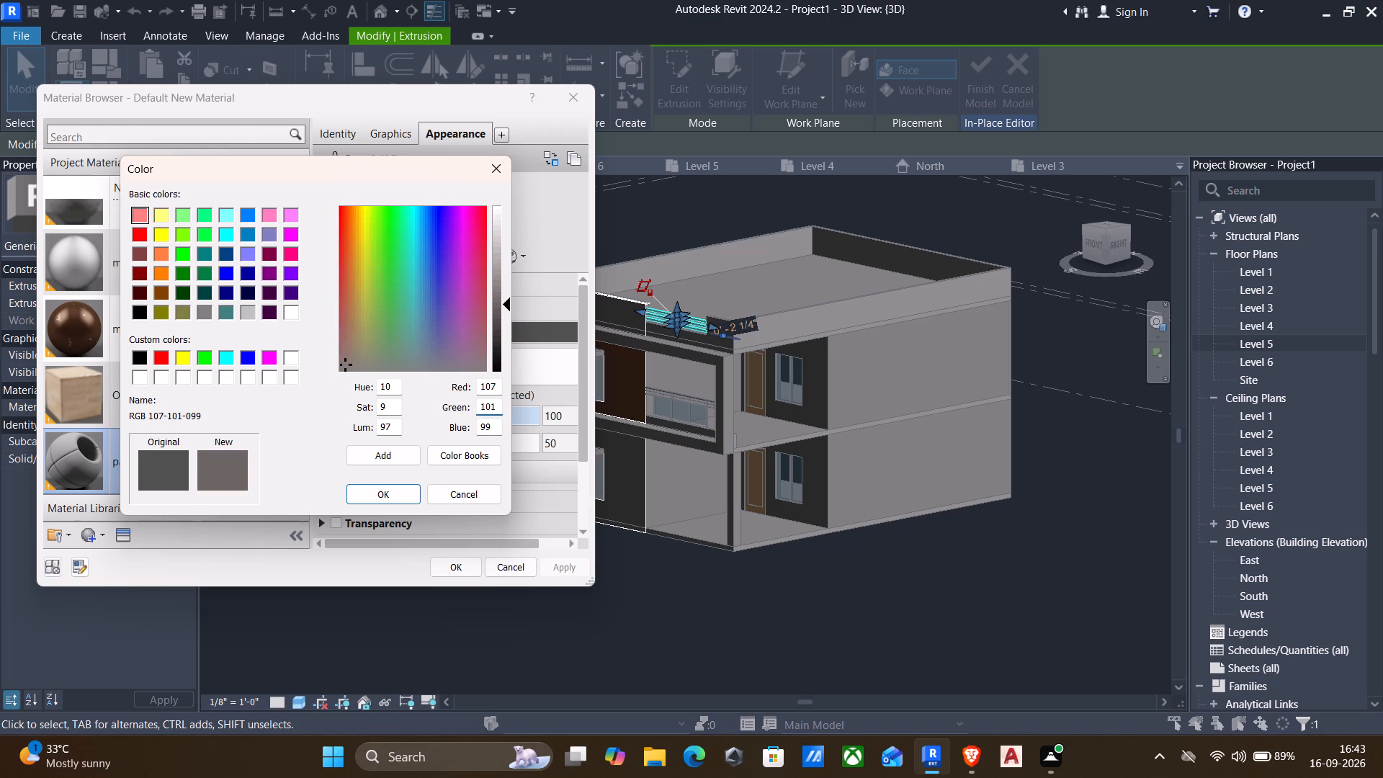
{"action": "key", "text": "BackSpace"}
{"action": "key", "text": "7"}
{"action": "left_click_drag", "start_coordinate": [493, 424], "coordinate": [460, 433]}
{"action": "type", "text": "107"}
{"action": "left_click", "coordinate": [359, 494]}
{"action": "left_click", "coordinate": [571, 578]}
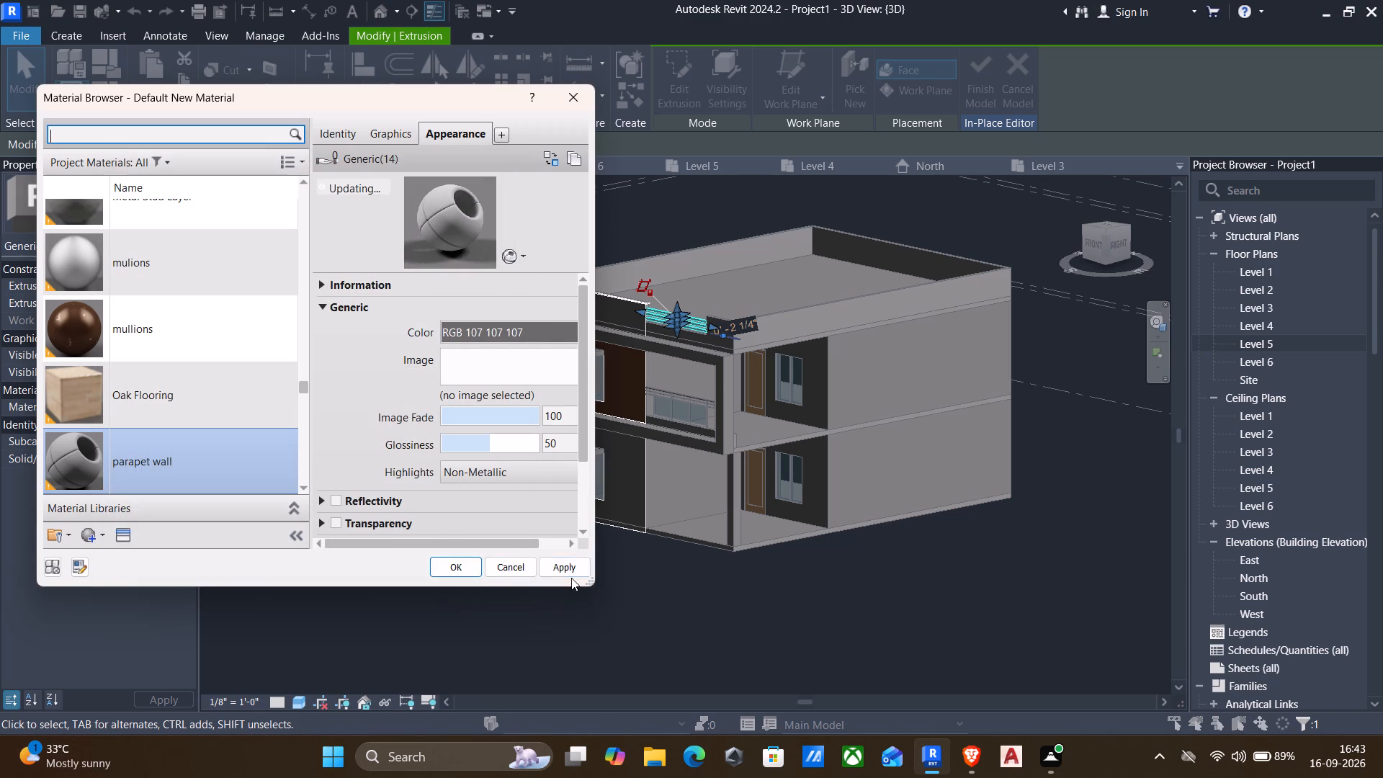
{"action": "left_click", "coordinate": [557, 556]}
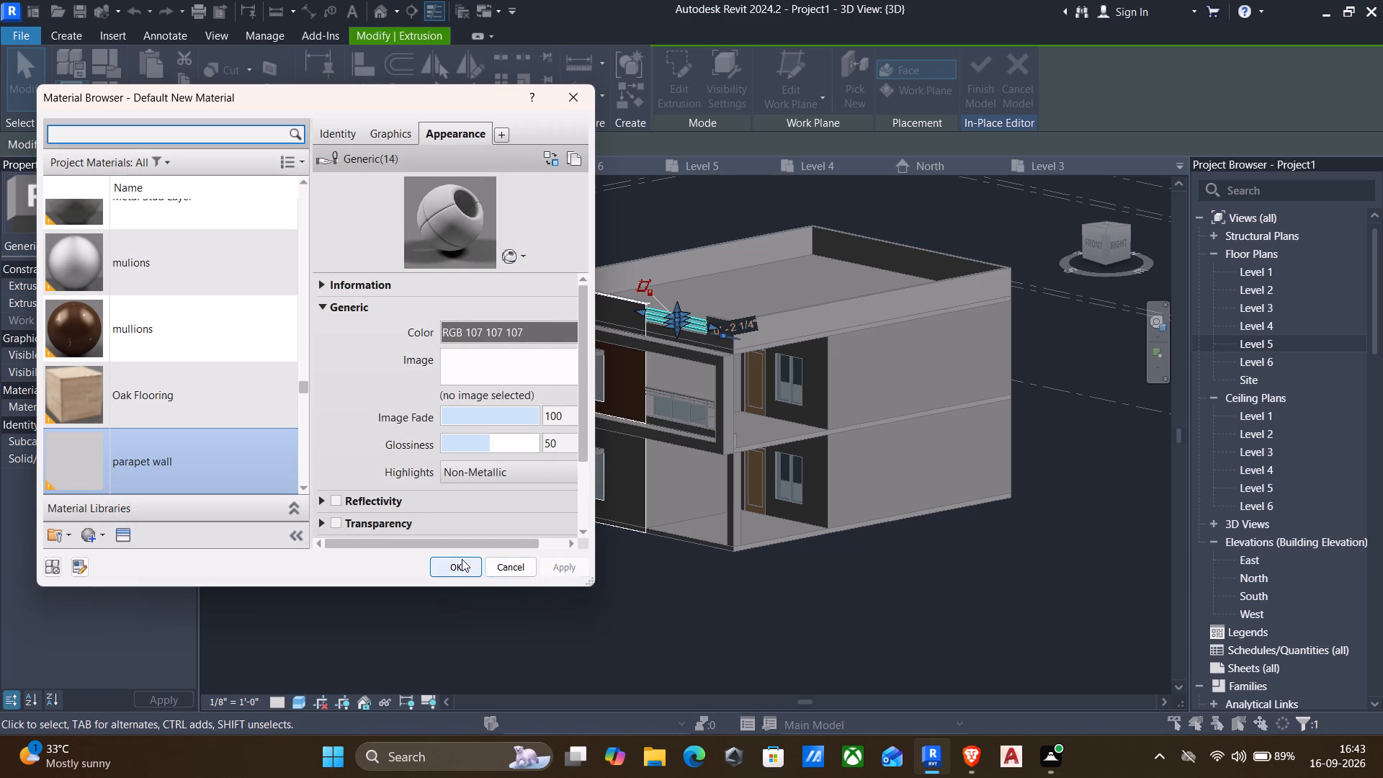
{"action": "left_click", "coordinate": [461, 560]}
{"action": "key", "text": "Escape"}
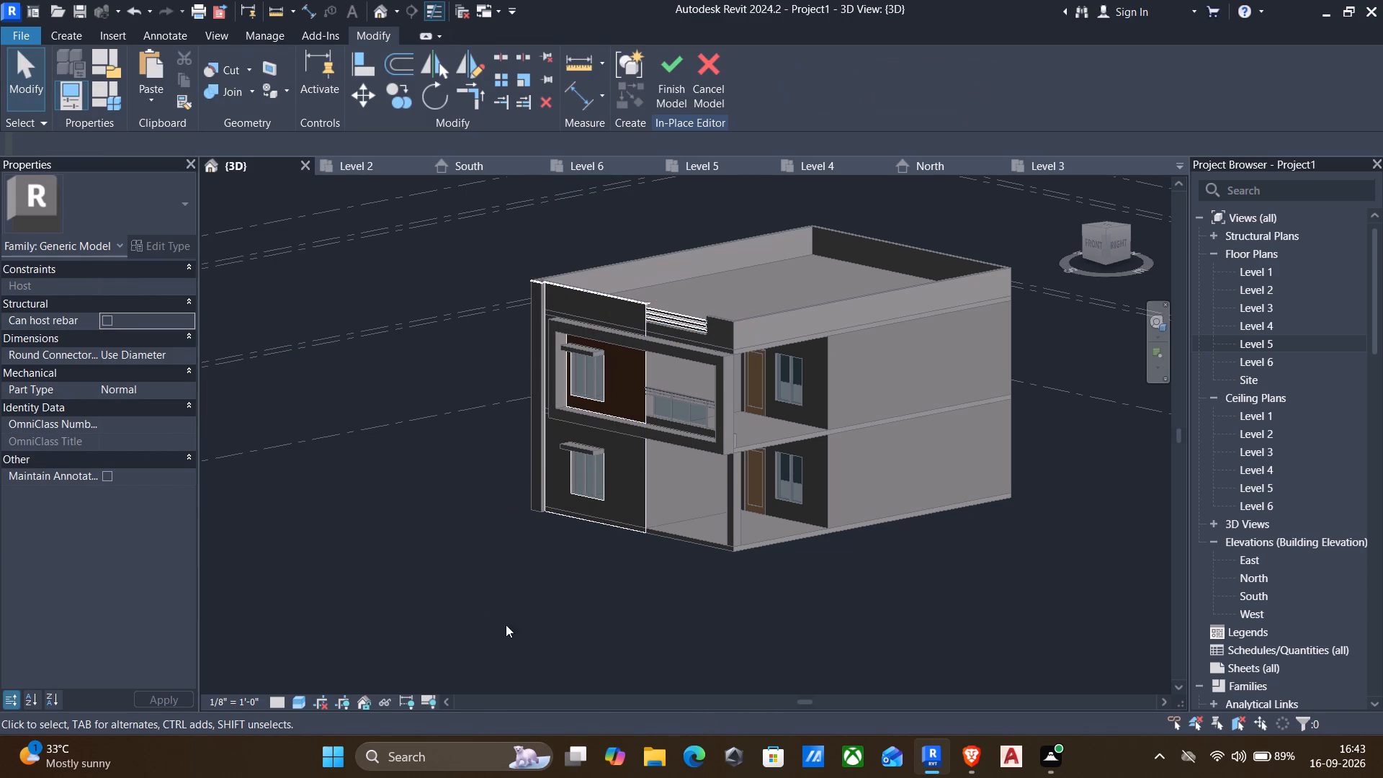
Set the 3D view's visual style to Realistic.
{"action": "left_click", "coordinate": [292, 700]}
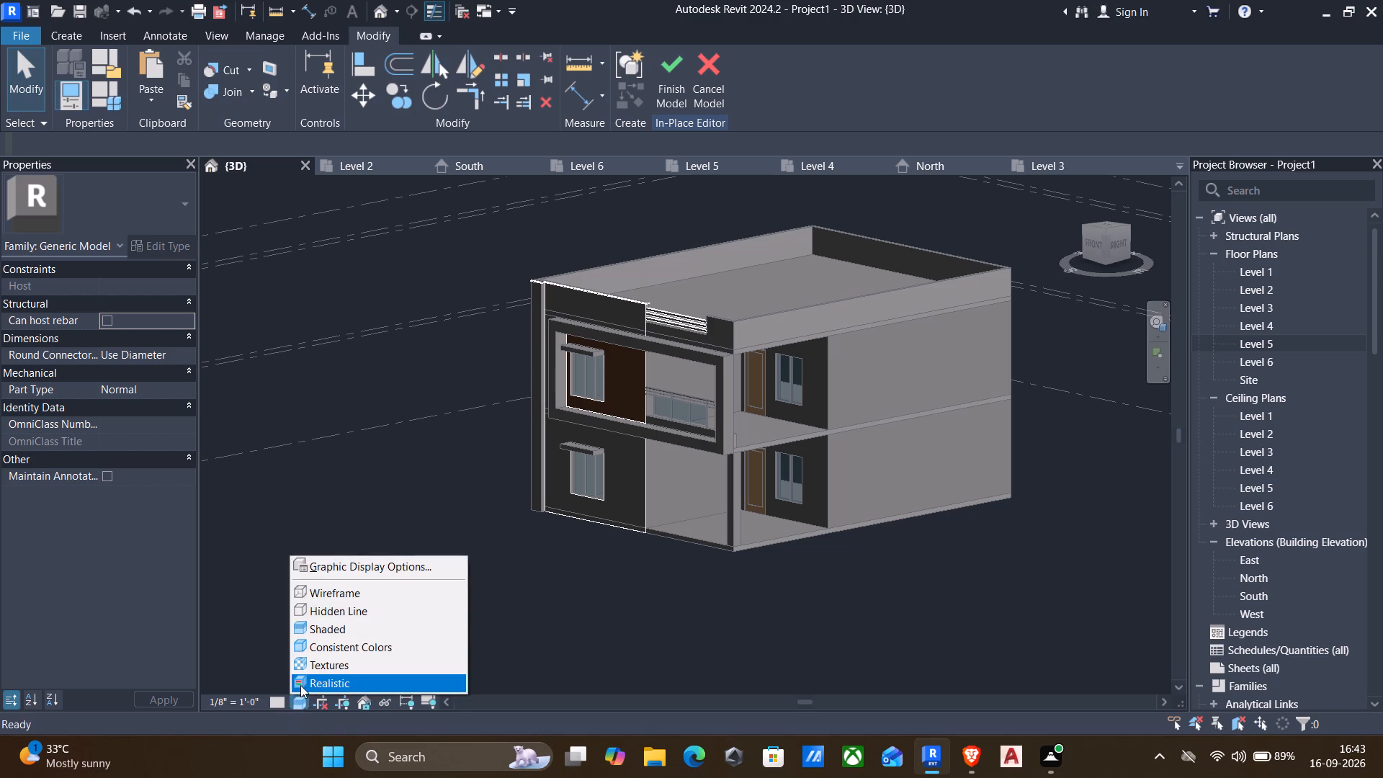
{"action": "left_click", "coordinate": [303, 681]}
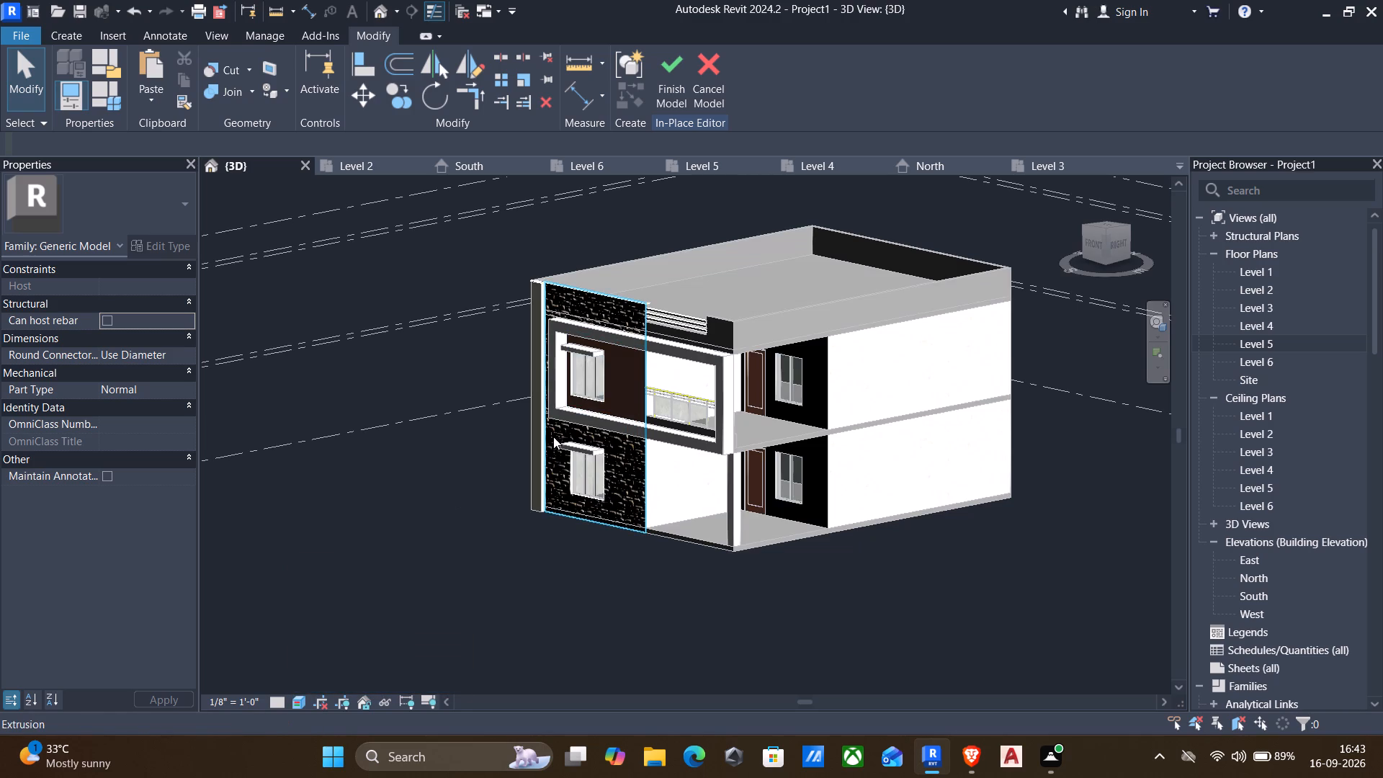
Check the recoloured parapet strips from the front and finish the in-place wall ext model.
{"action": "middle_click_drag", "start_coordinate": [551, 438], "coordinate": [552, 398], "text": "shift"}
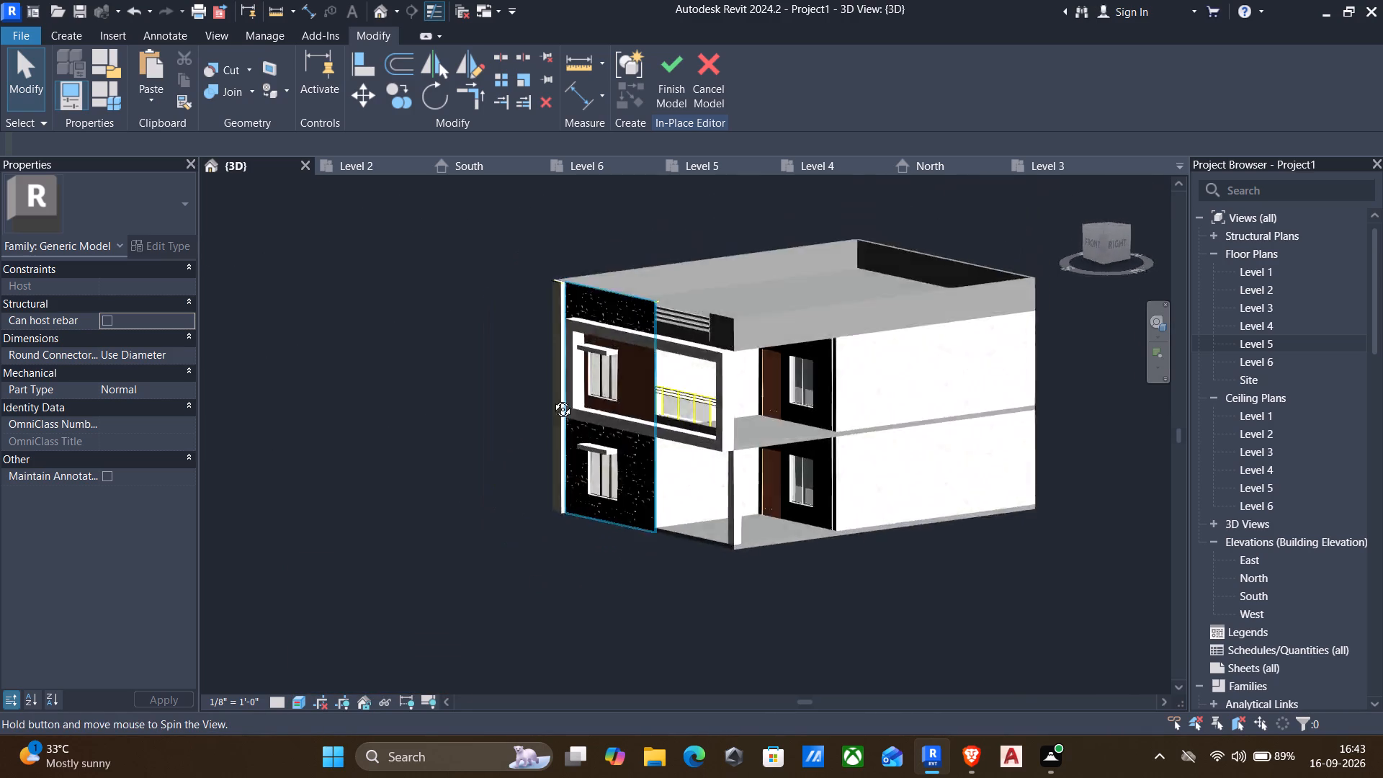
{"action": "middle_click_drag", "start_coordinate": [552, 398], "coordinate": [833, 375], "text": "shift"}
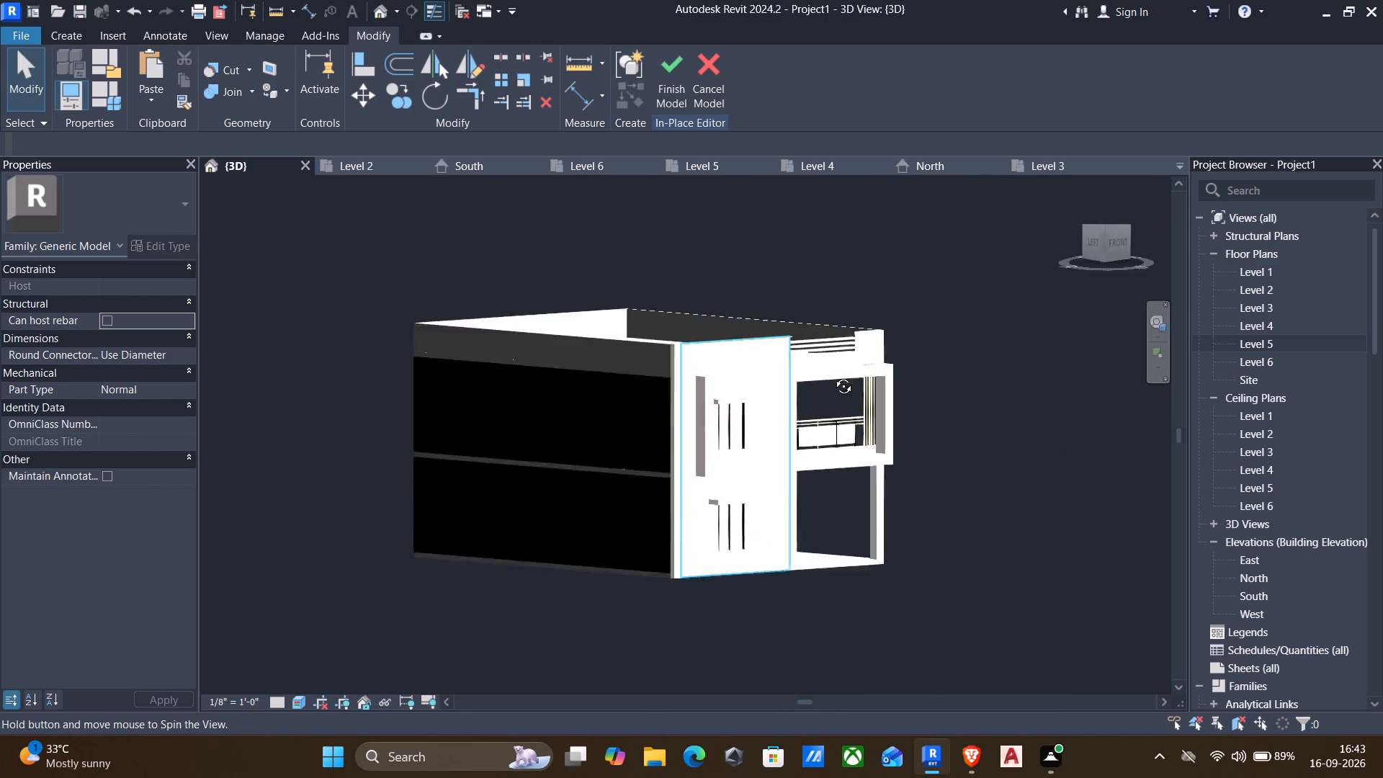
{"action": "middle_click_drag", "start_coordinate": [833, 375], "coordinate": [639, 431], "text": "shift"}
{"action": "scroll", "coordinate": [737, 352], "scroll_direction": "up", "scroll_amount": 2}
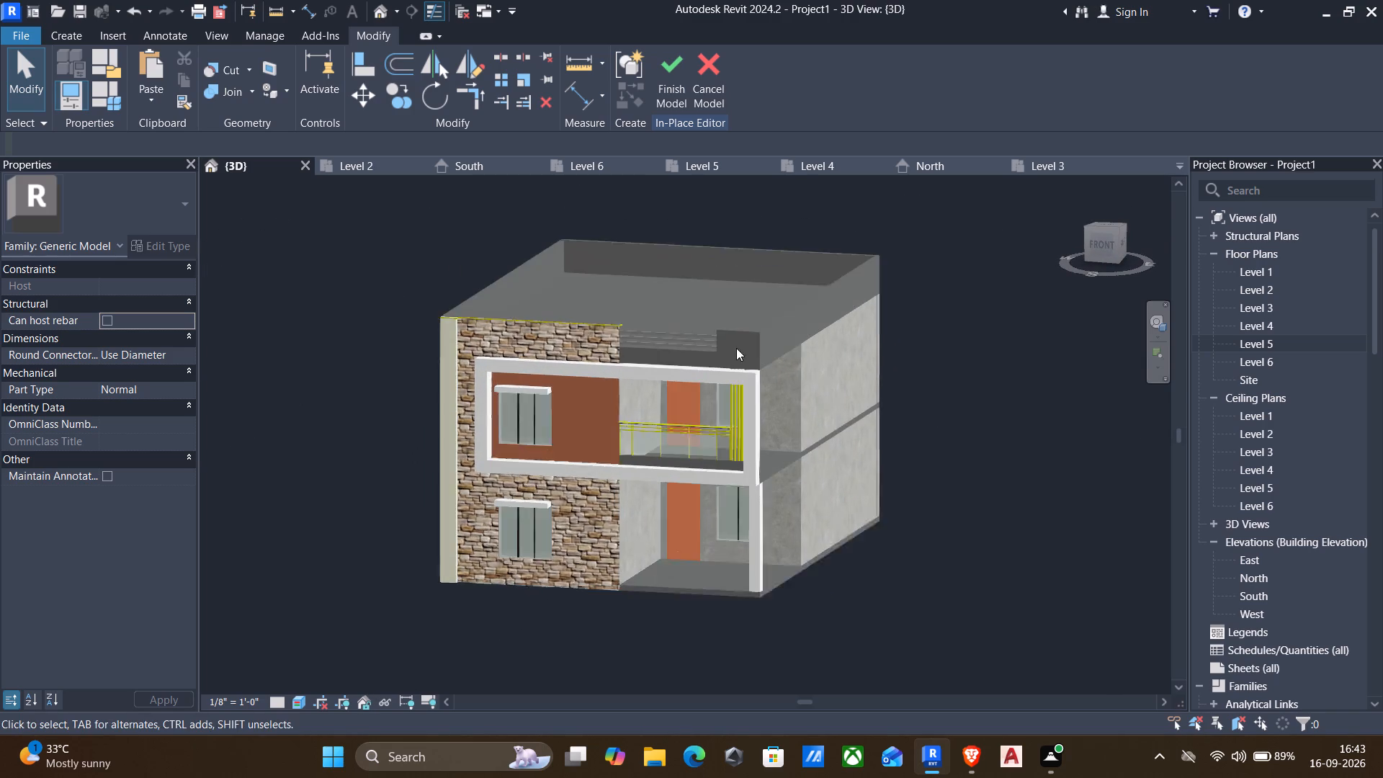
{"action": "scroll", "coordinate": [736, 348], "scroll_direction": "up", "scroll_amount": 5}
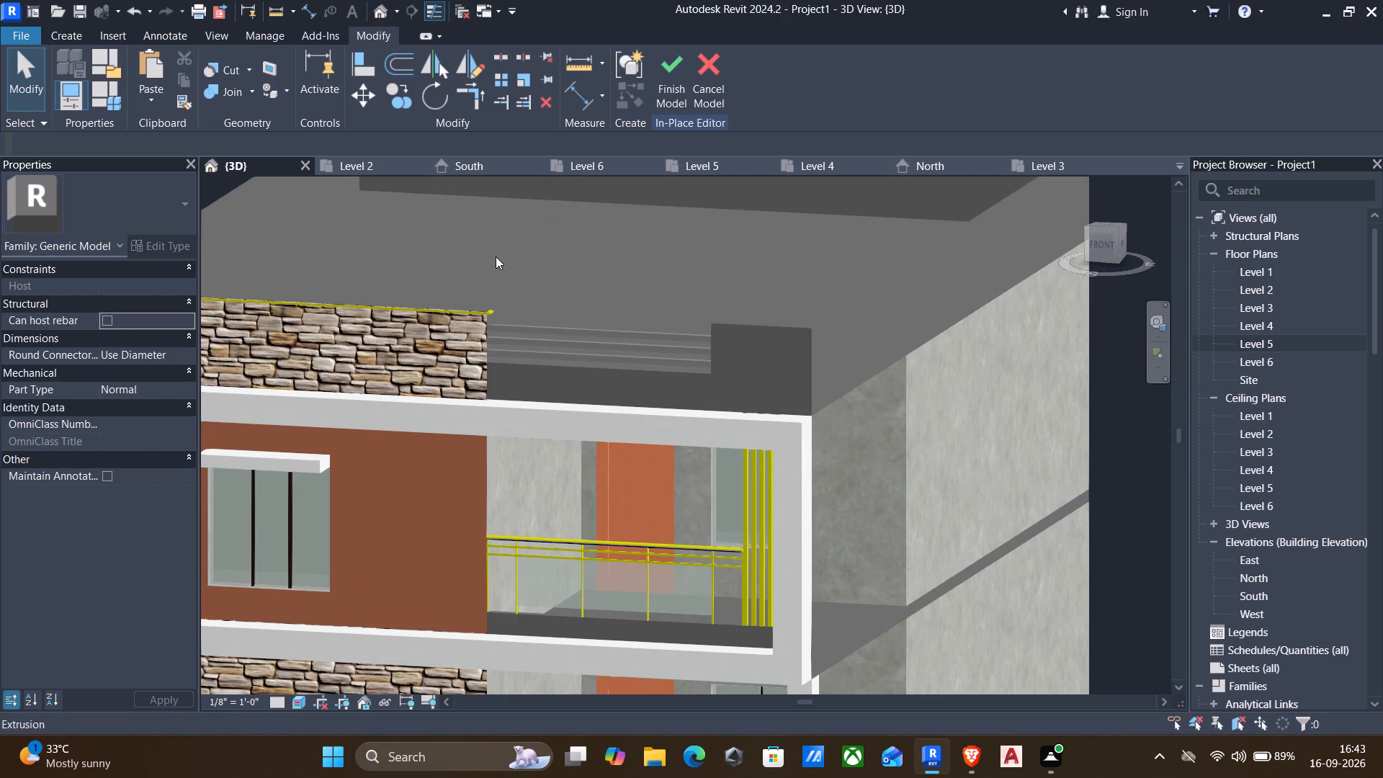
{"action": "left_click", "coordinate": [657, 83]}
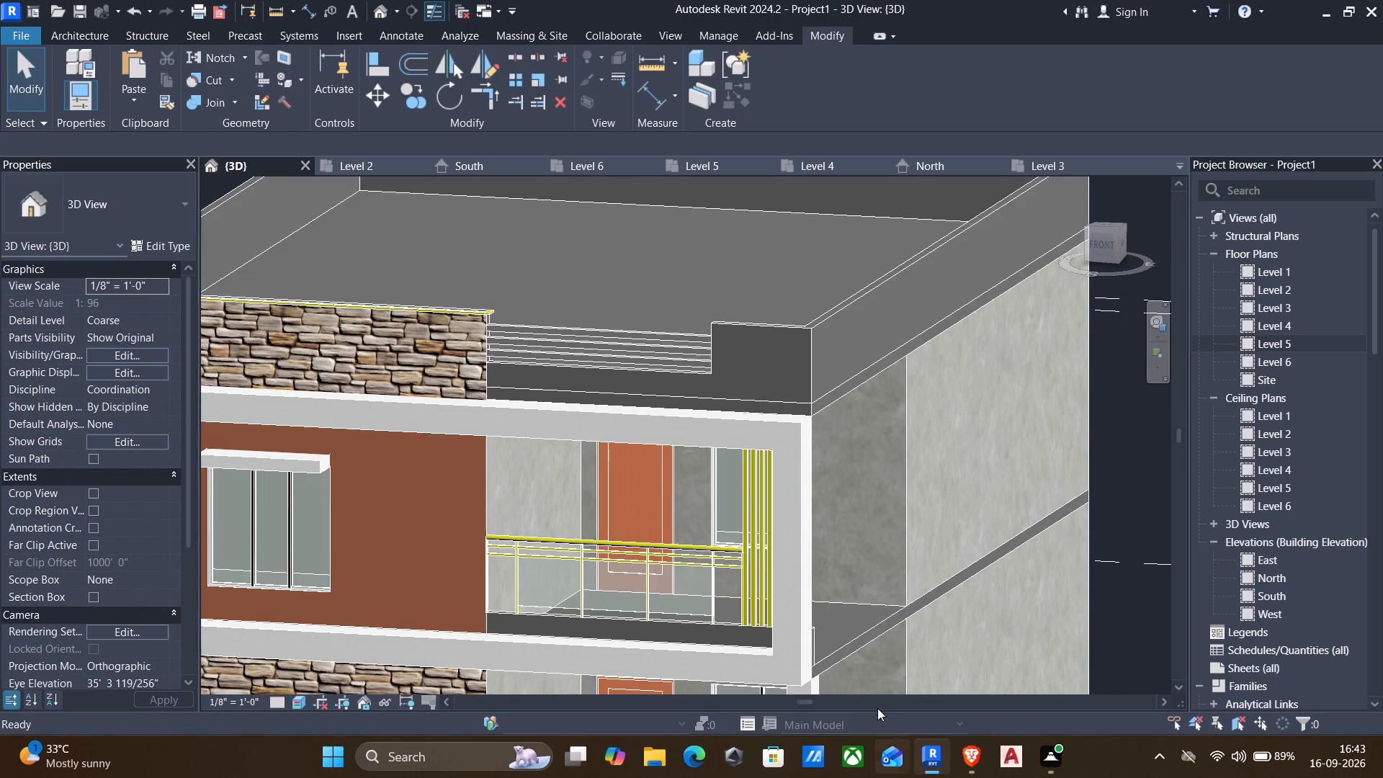
Open the in-place column model of the vertical bars beside the upper balcony for editing.
{"action": "scroll", "coordinate": [864, 669], "scroll_direction": "up", "scroll_amount": 2}
{"action": "middle_click_drag", "start_coordinate": [594, 333], "coordinate": [634, 413]}
{"action": "scroll", "coordinate": [635, 413], "scroll_direction": "up", "scroll_amount": 1}
{"action": "scroll", "coordinate": [630, 407], "scroll_direction": "down", "scroll_amount": 3}
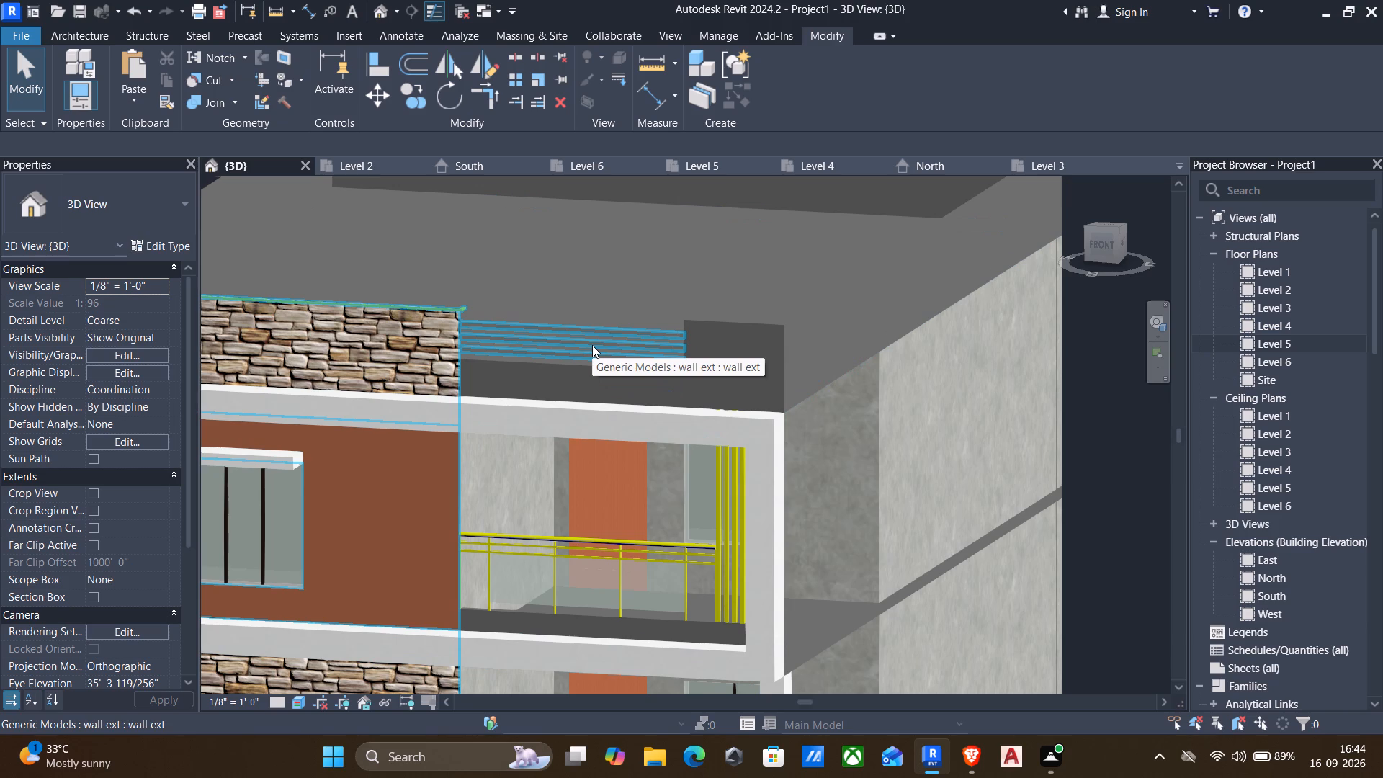
{"action": "left_click", "coordinate": [729, 514]}
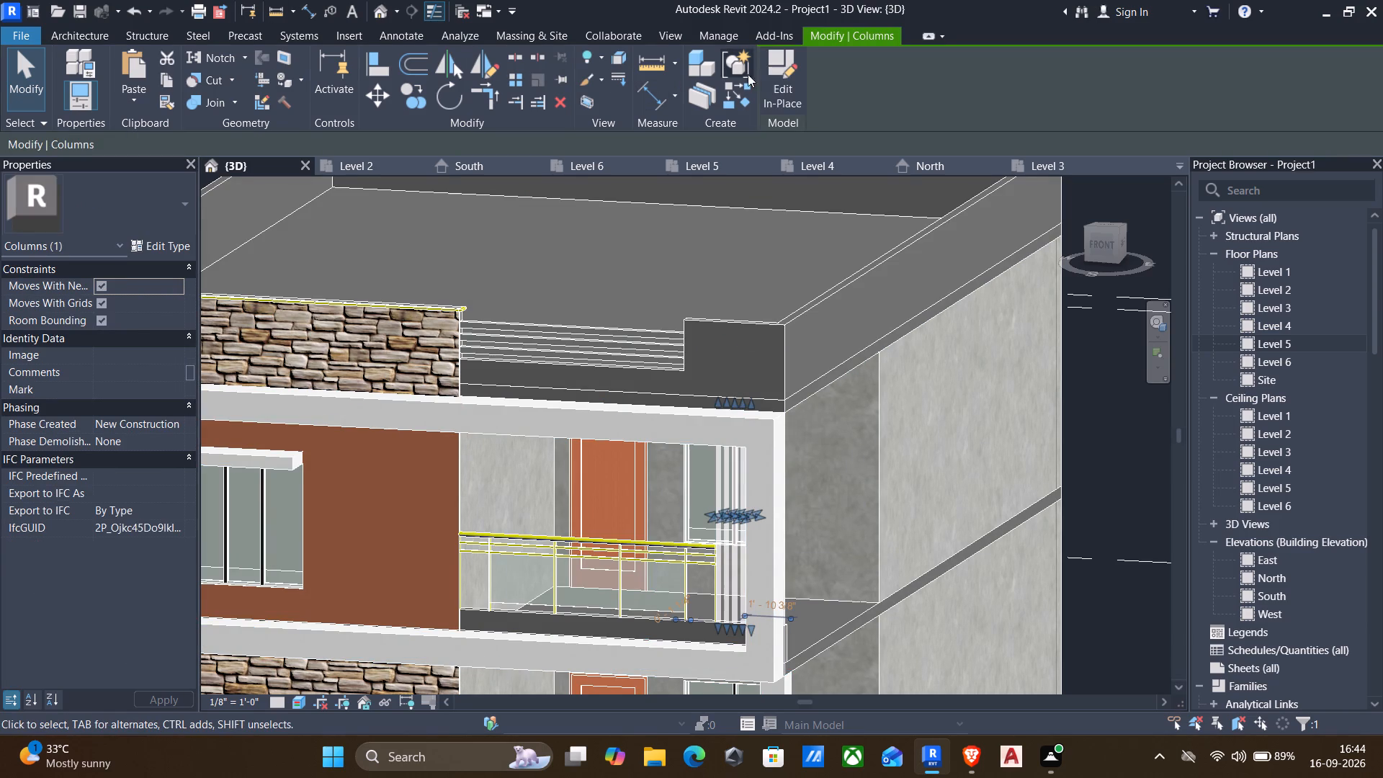
{"action": "left_click", "coordinate": [770, 76]}
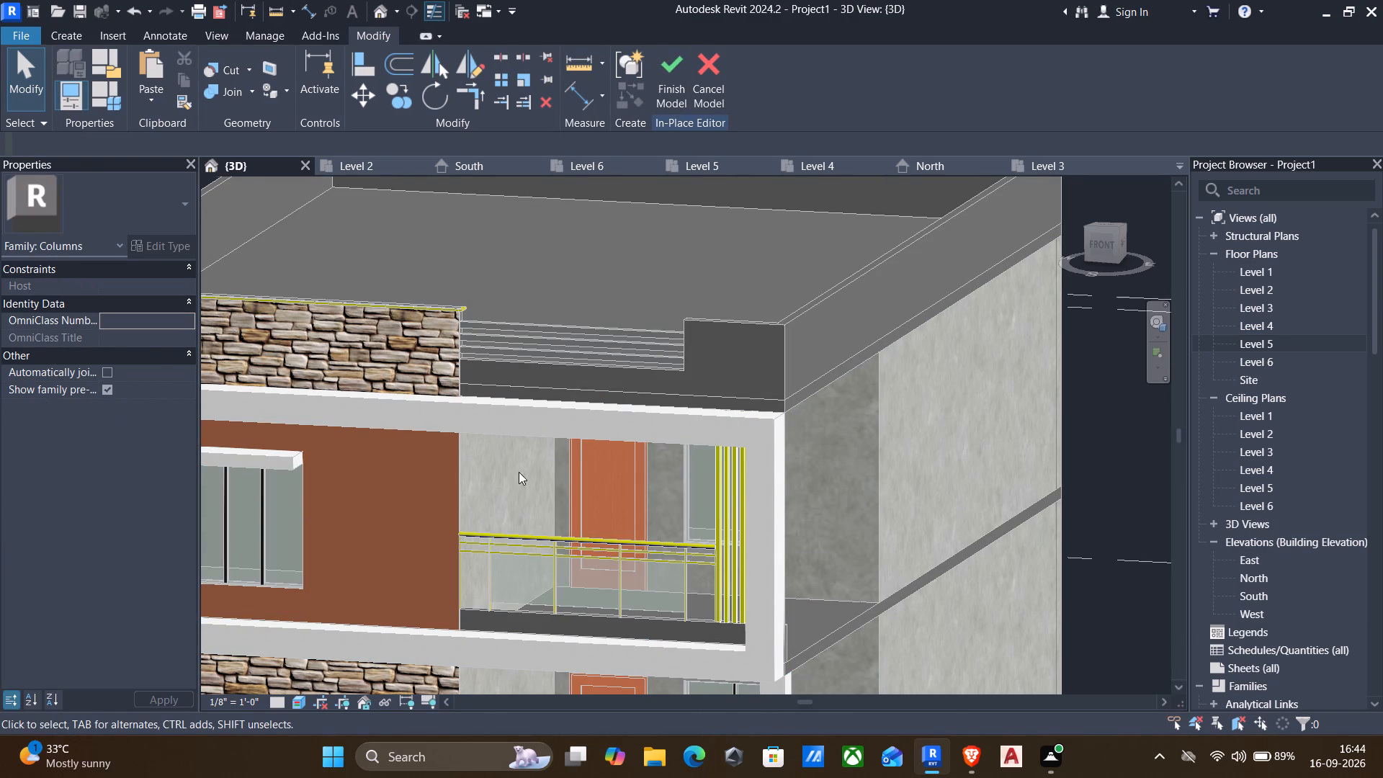
Assign the Damp-proofing material to all five vertical balcony bars and finish the in-place column model.
{"action": "left_click", "coordinate": [715, 463]}
{"action": "scroll", "coordinate": [738, 484], "scroll_direction": "up", "scroll_amount": 3}
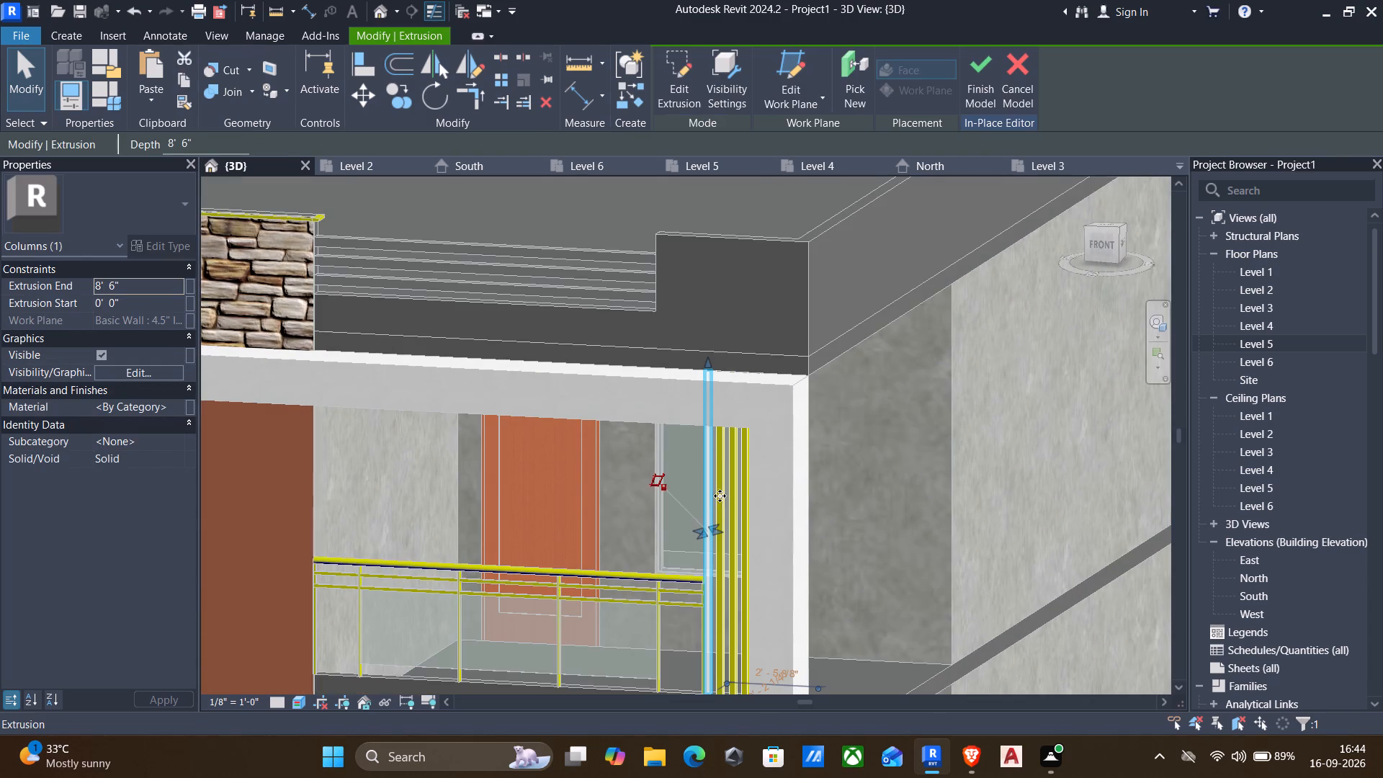
{"action": "scroll", "coordinate": [716, 496], "scroll_direction": "up", "scroll_amount": 3}
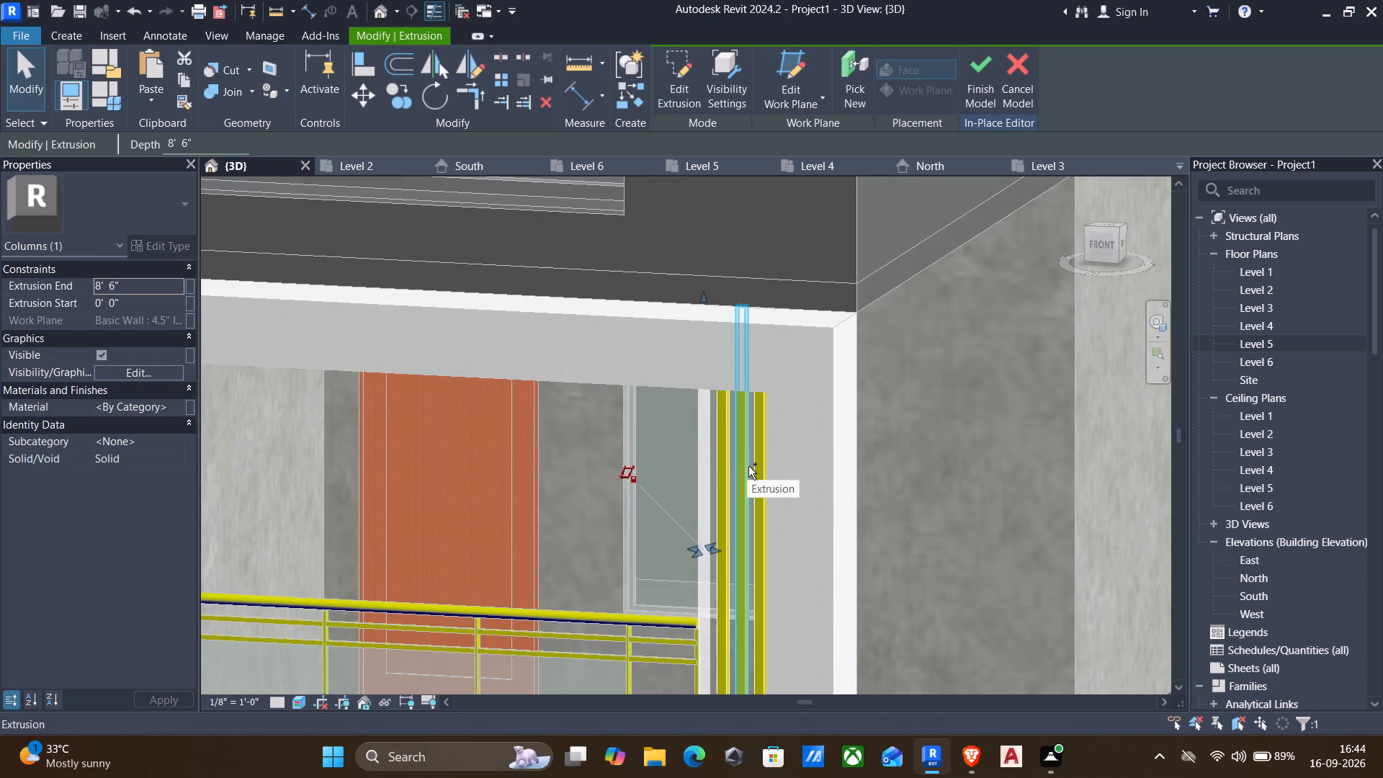
{"action": "scroll", "coordinate": [748, 467], "scroll_direction": "up", "scroll_amount": 2, "text": "ctrl"}
{"action": "left_click", "coordinate": [748, 467], "text": "ctrl"}
{"action": "left_click", "coordinate": [727, 472], "text": "ctrl"}
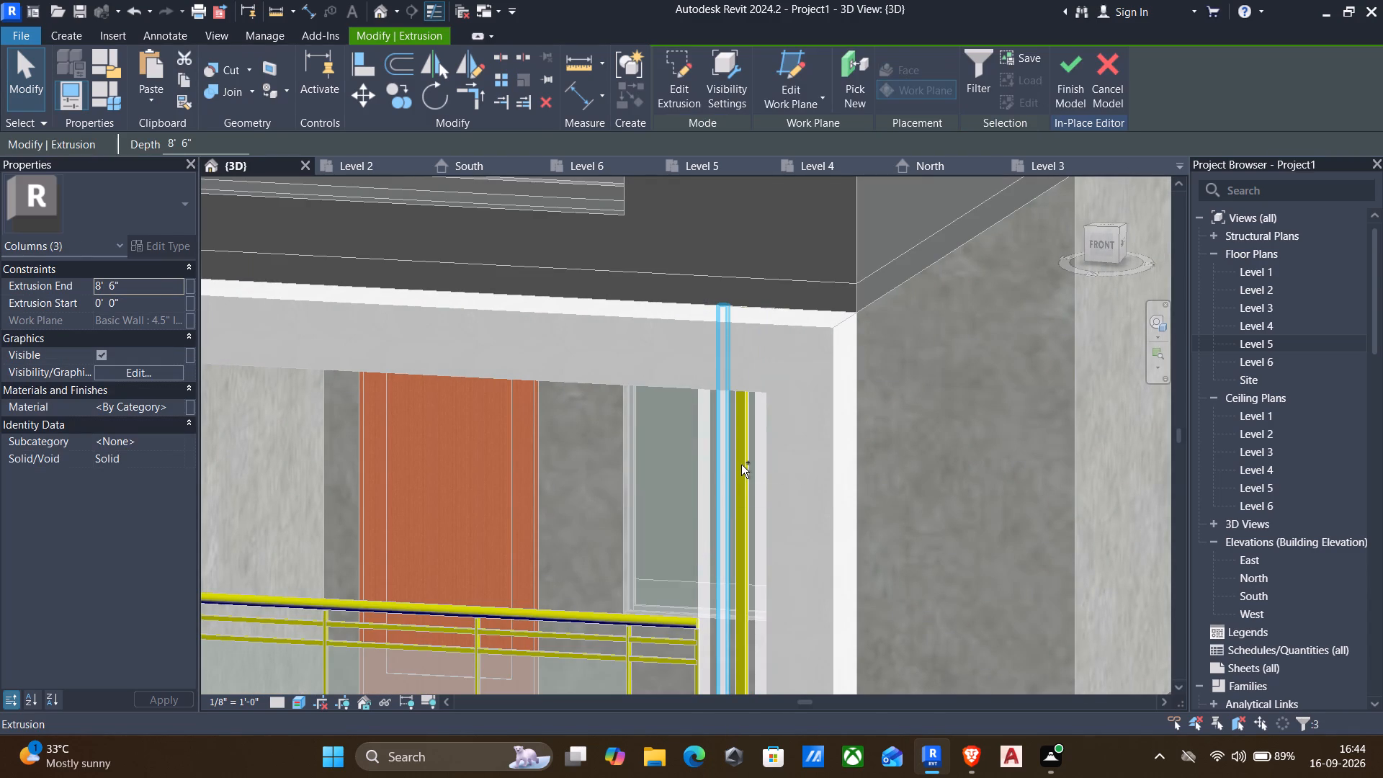
{"action": "left_click", "coordinate": [741, 465], "text": "ctrl"}
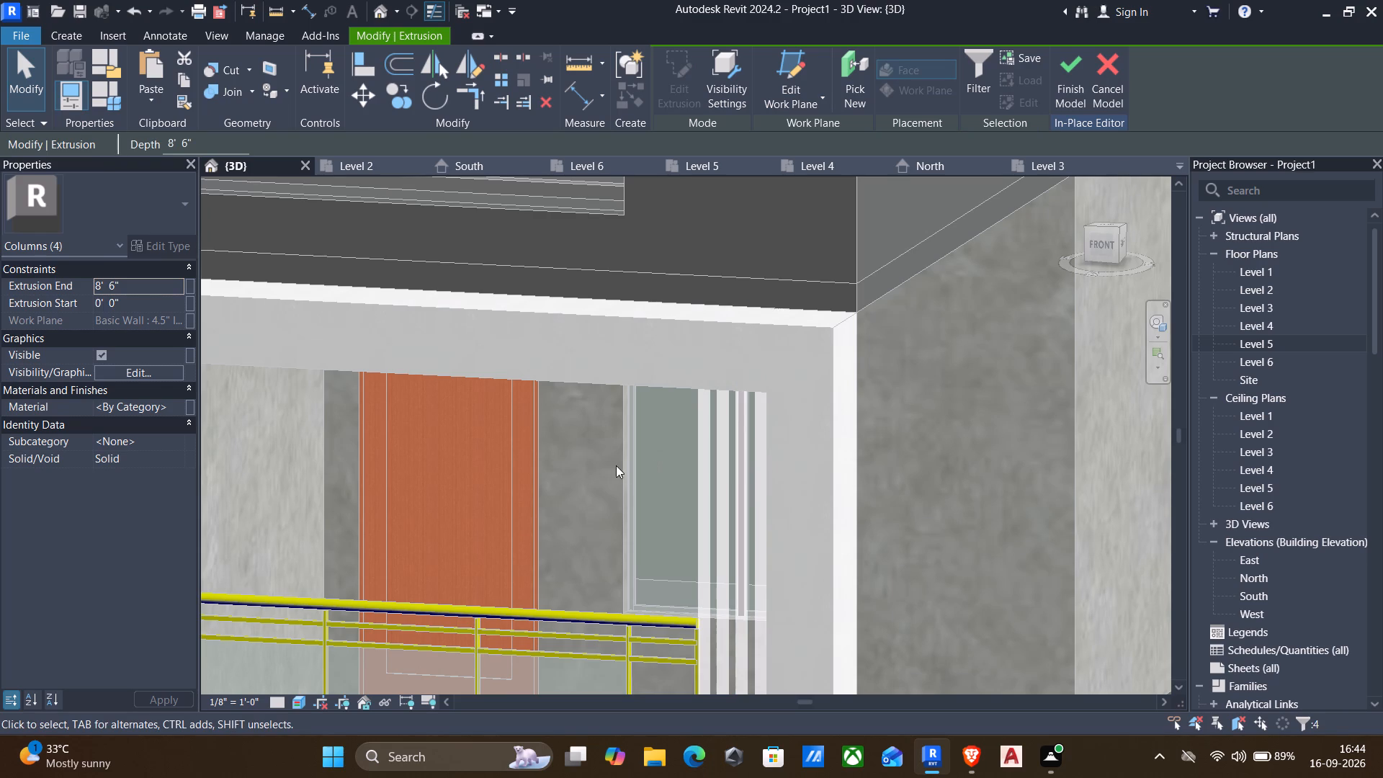
{"action": "middle_click_drag", "start_coordinate": [600, 461], "coordinate": [672, 468], "text": "shift"}
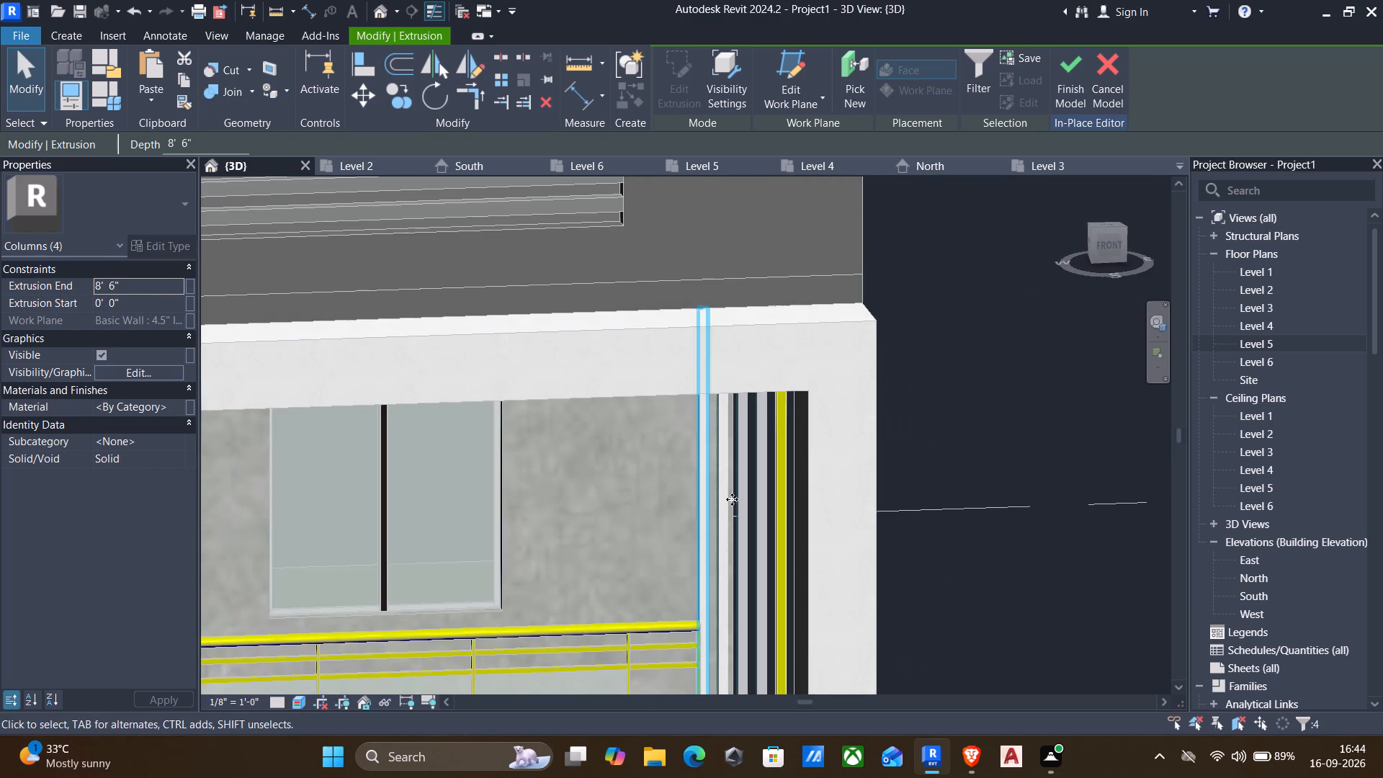
{"action": "left_click", "coordinate": [781, 511], "text": "ctrl"}
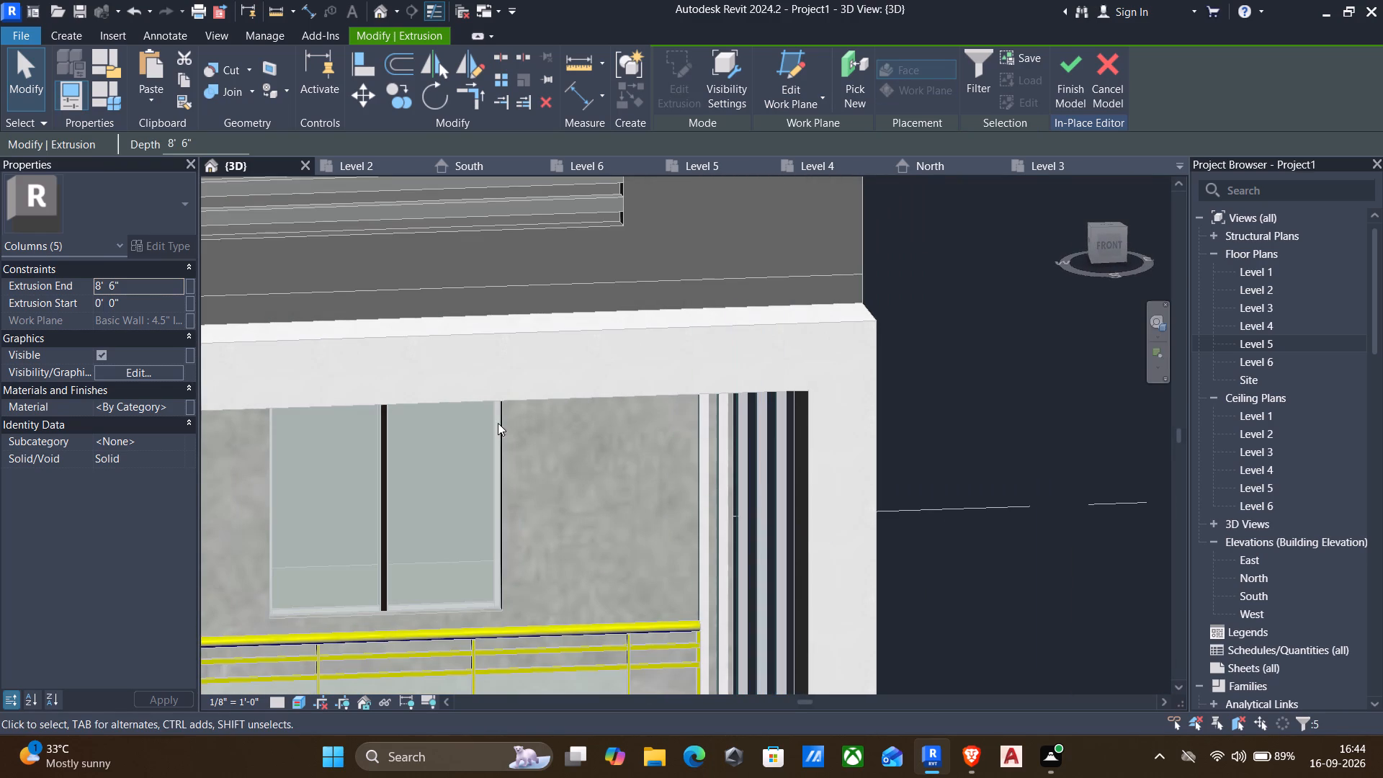
{"action": "left_click", "coordinate": [179, 406]}
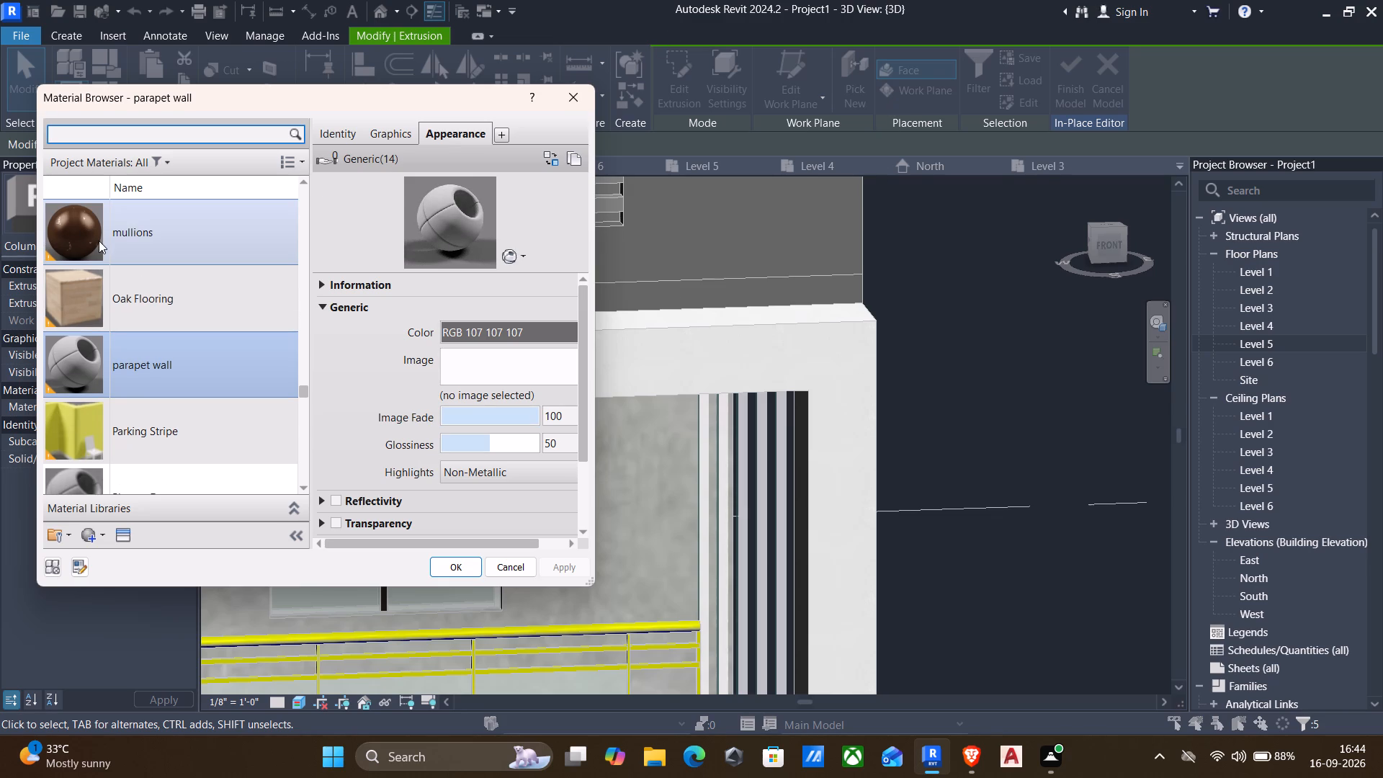
{"action": "scroll", "coordinate": [99, 241], "scroll_direction": "down", "scroll_amount": 11}
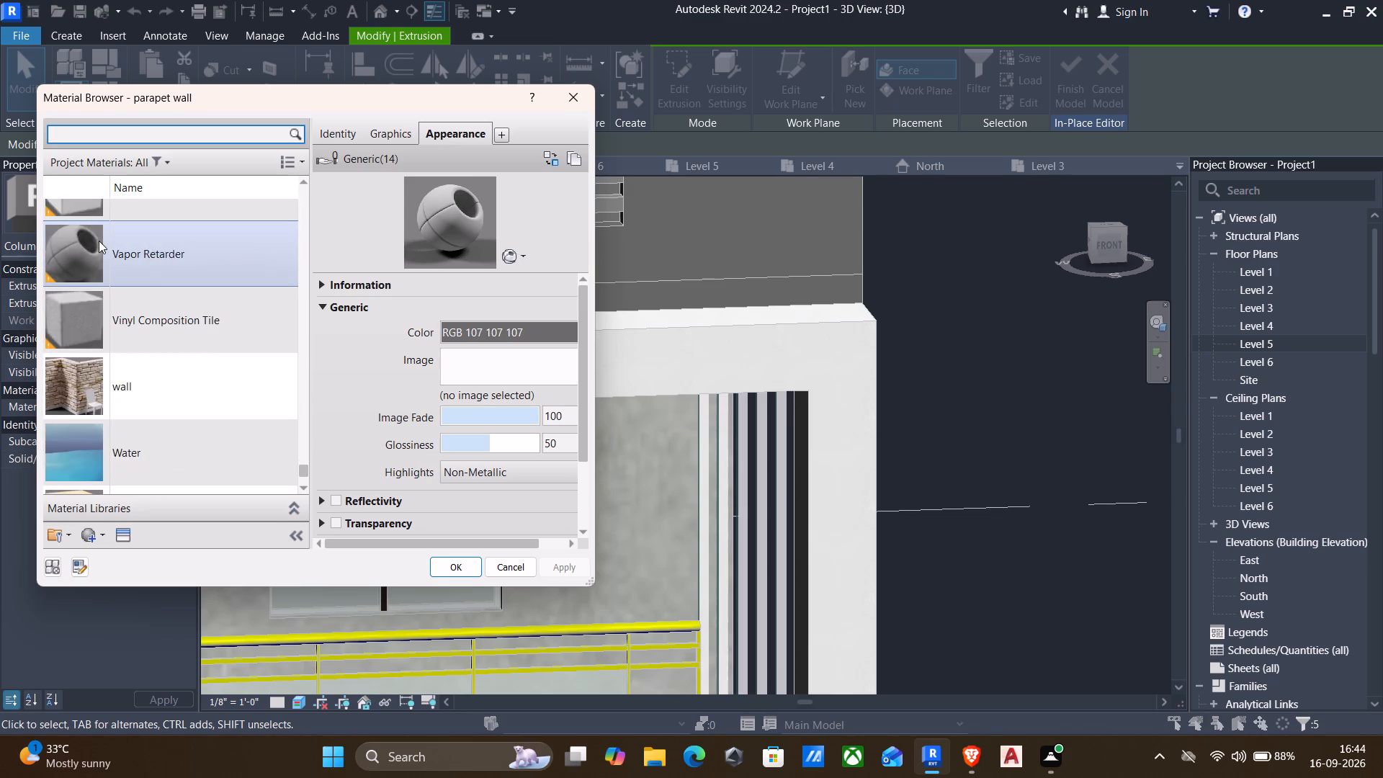
{"action": "scroll", "coordinate": [99, 241], "scroll_direction": "down", "scroll_amount": 5}
{"action": "scroll", "coordinate": [99, 241], "scroll_direction": "up", "scroll_amount": 9}
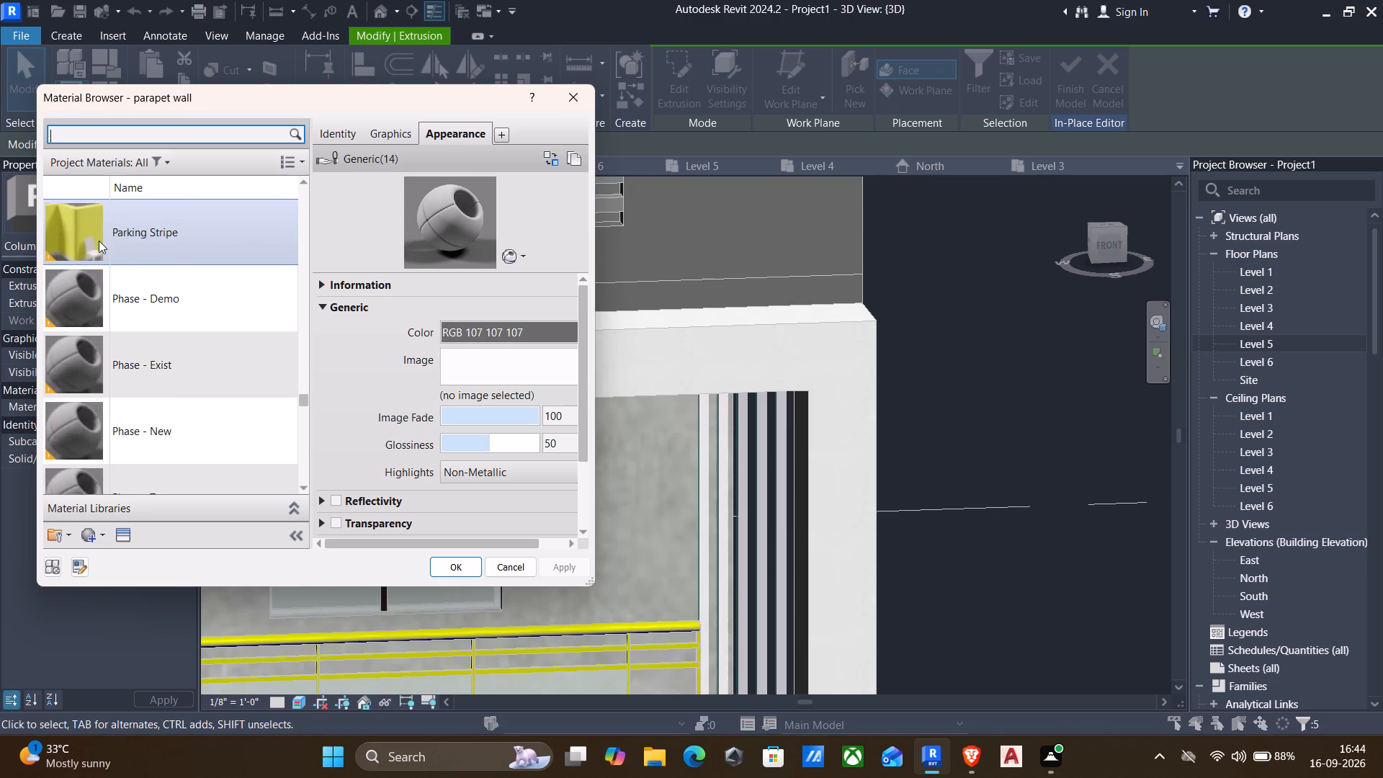
{"action": "scroll", "coordinate": [99, 241], "scroll_direction": "up", "scroll_amount": 10}
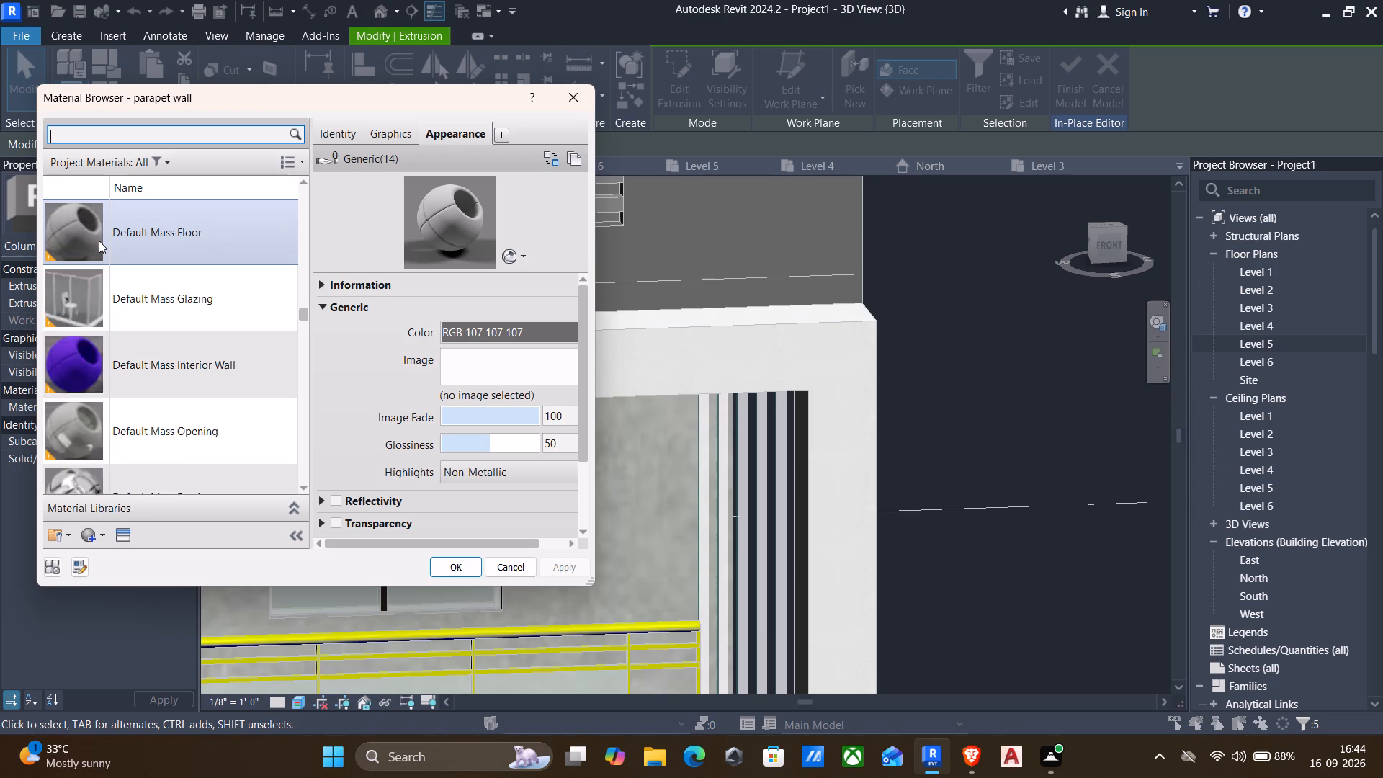
{"action": "scroll", "coordinate": [99, 241], "scroll_direction": "up", "scroll_amount": 3}
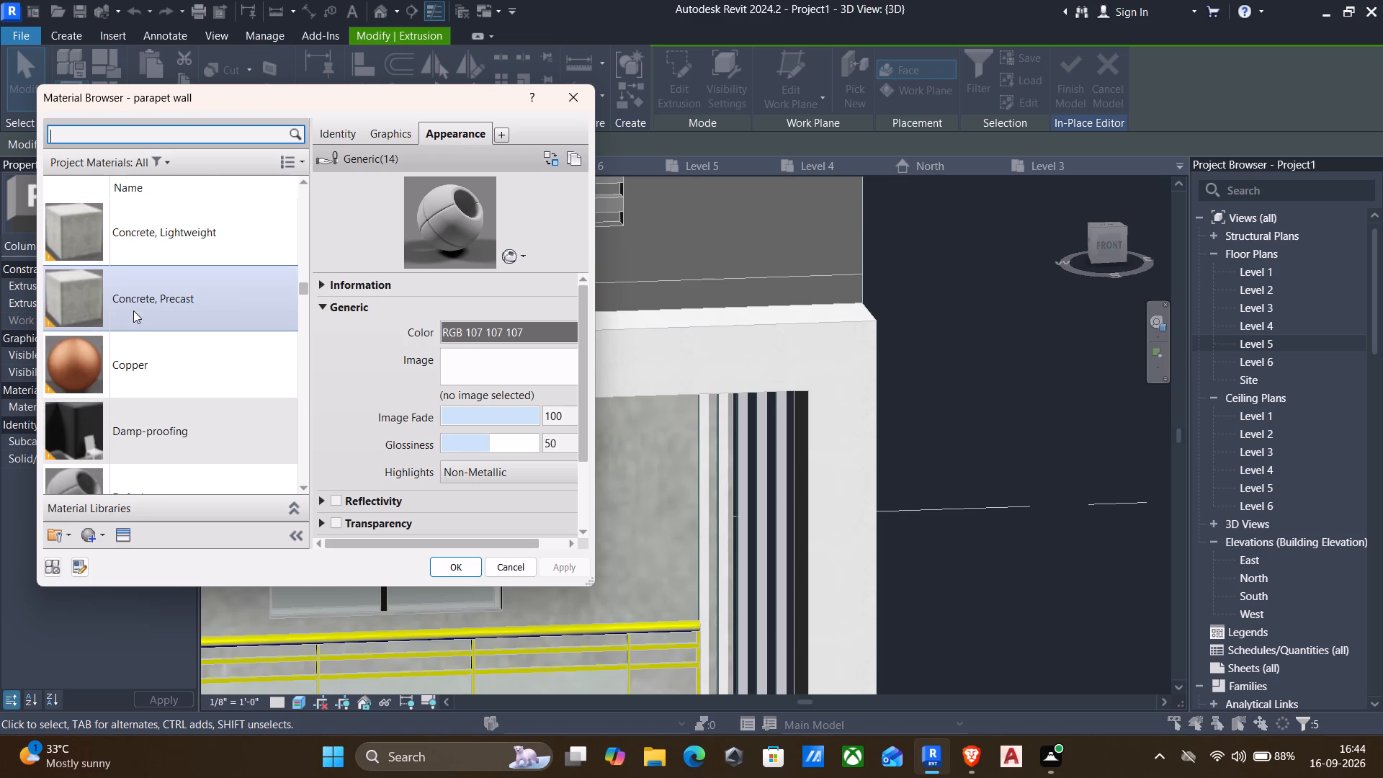
{"action": "double_click", "coordinate": [127, 426]}
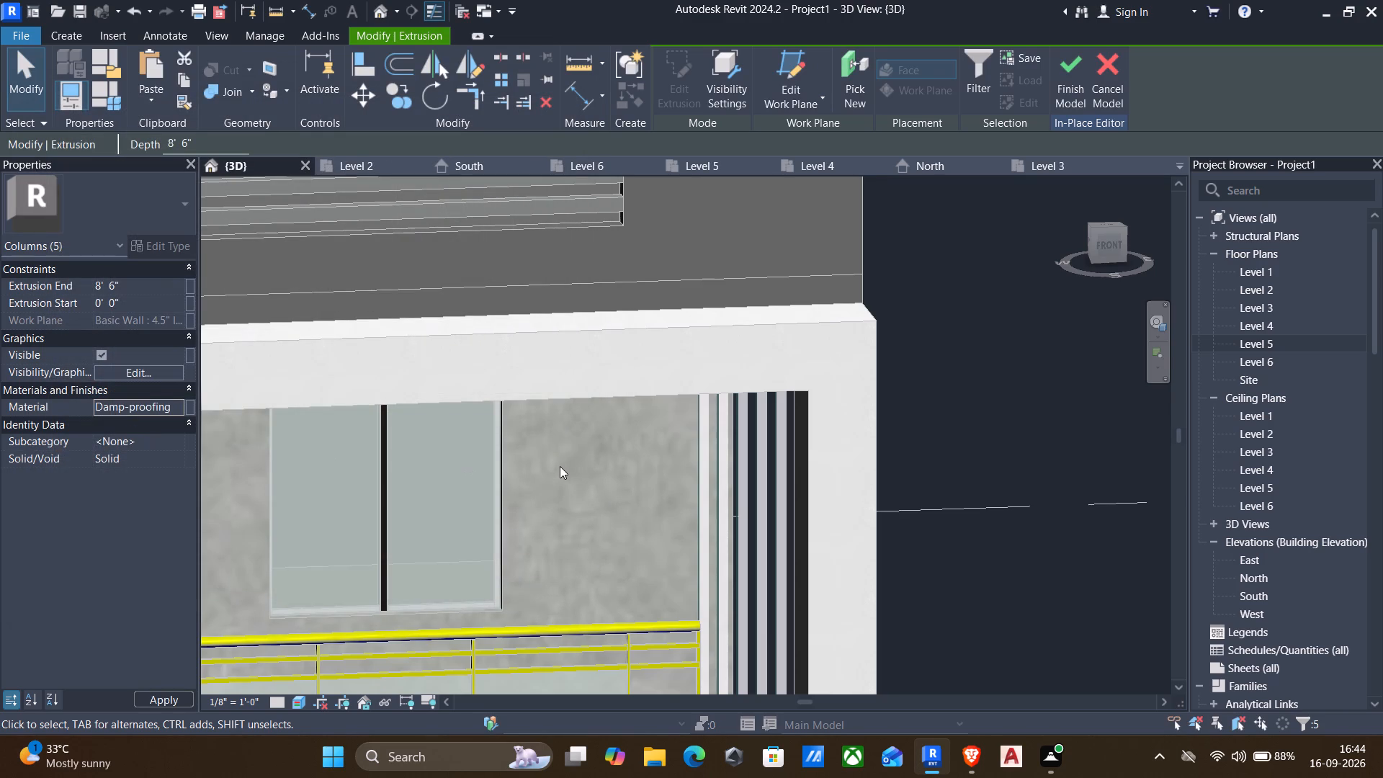
{"action": "key", "text": "Escape"}
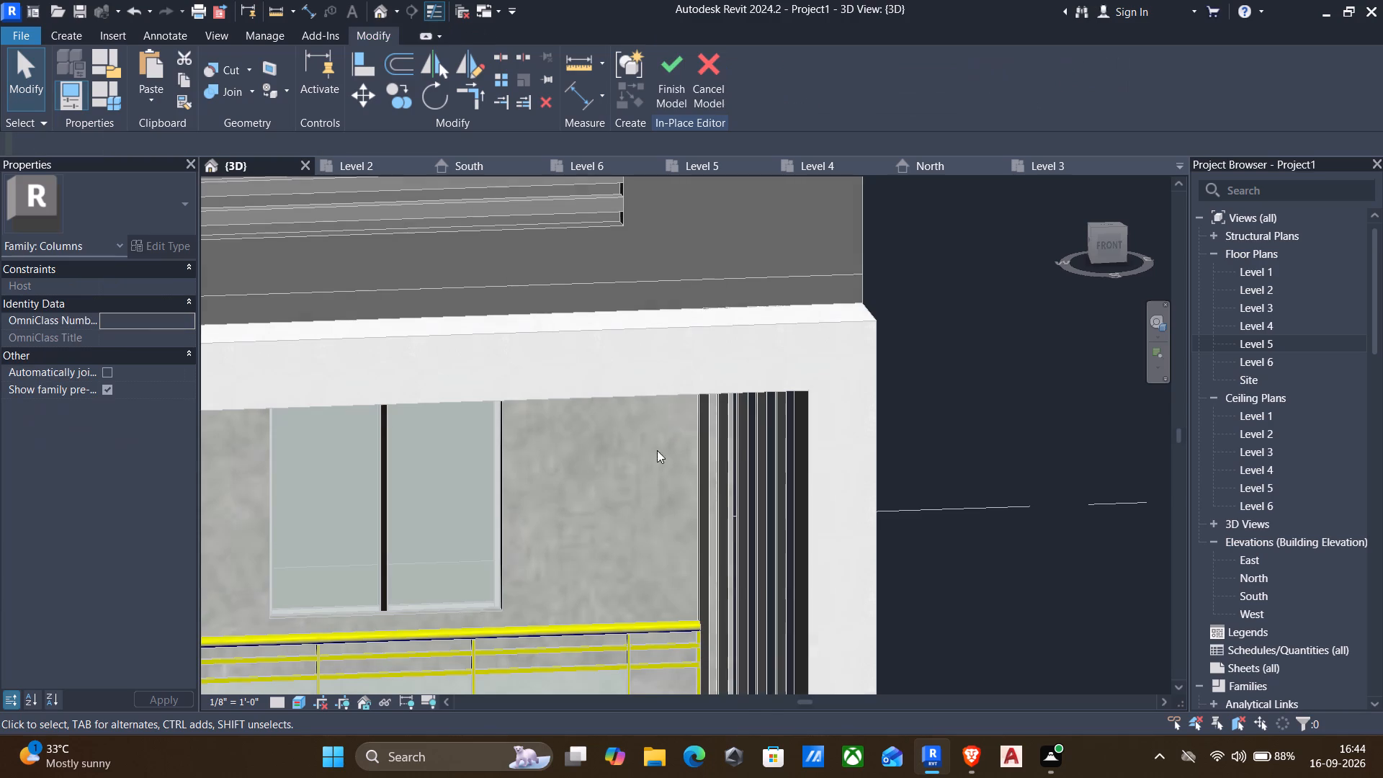
{"action": "left_click", "coordinate": [671, 73]}
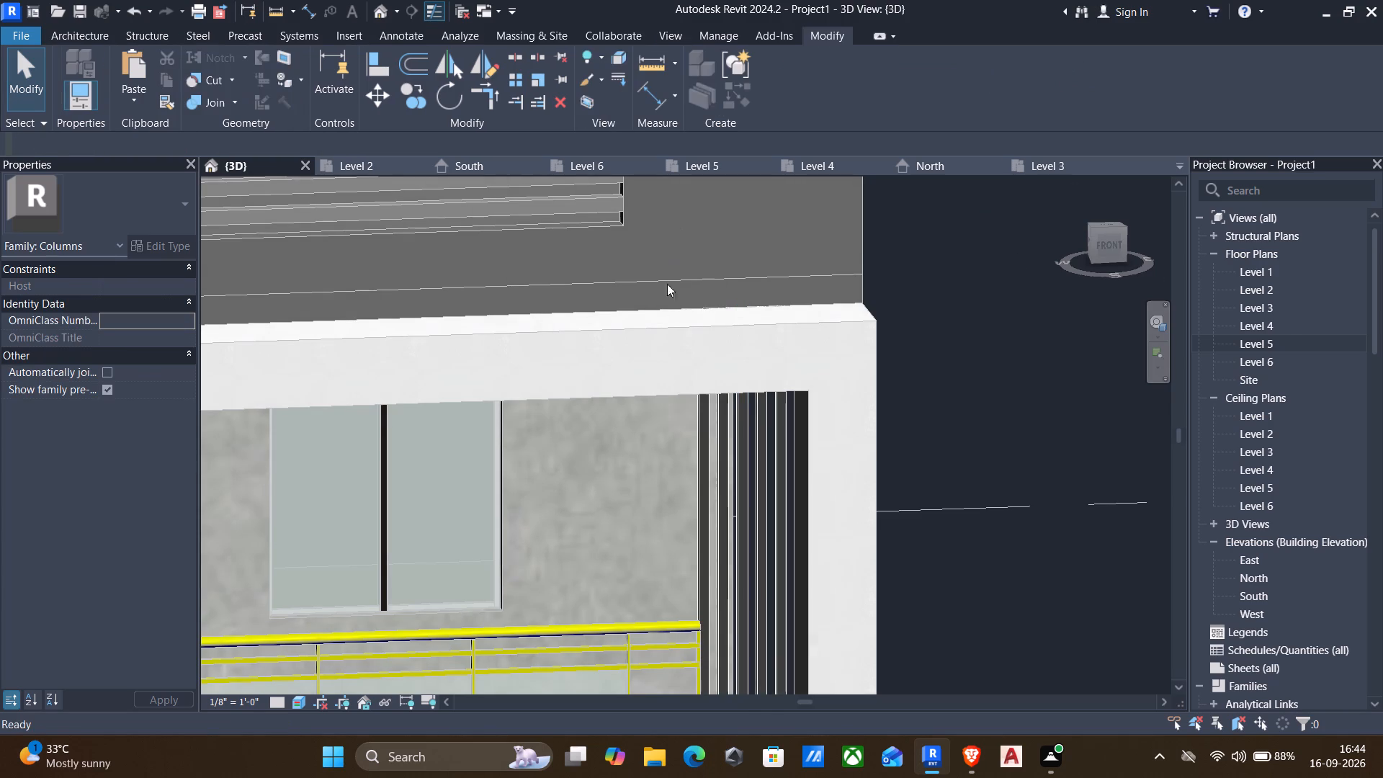
Edit the wall ext model in place and change the horizontal parapet strips' material to Damp-proofing.
{"action": "scroll", "coordinate": [676, 352], "scroll_direction": "down", "scroll_amount": 2}
{"action": "middle_click_drag", "start_coordinate": [602, 491], "coordinate": [532, 498]}
{"action": "middle_click_drag", "start_coordinate": [557, 485], "coordinate": [540, 484], "text": "shift"}
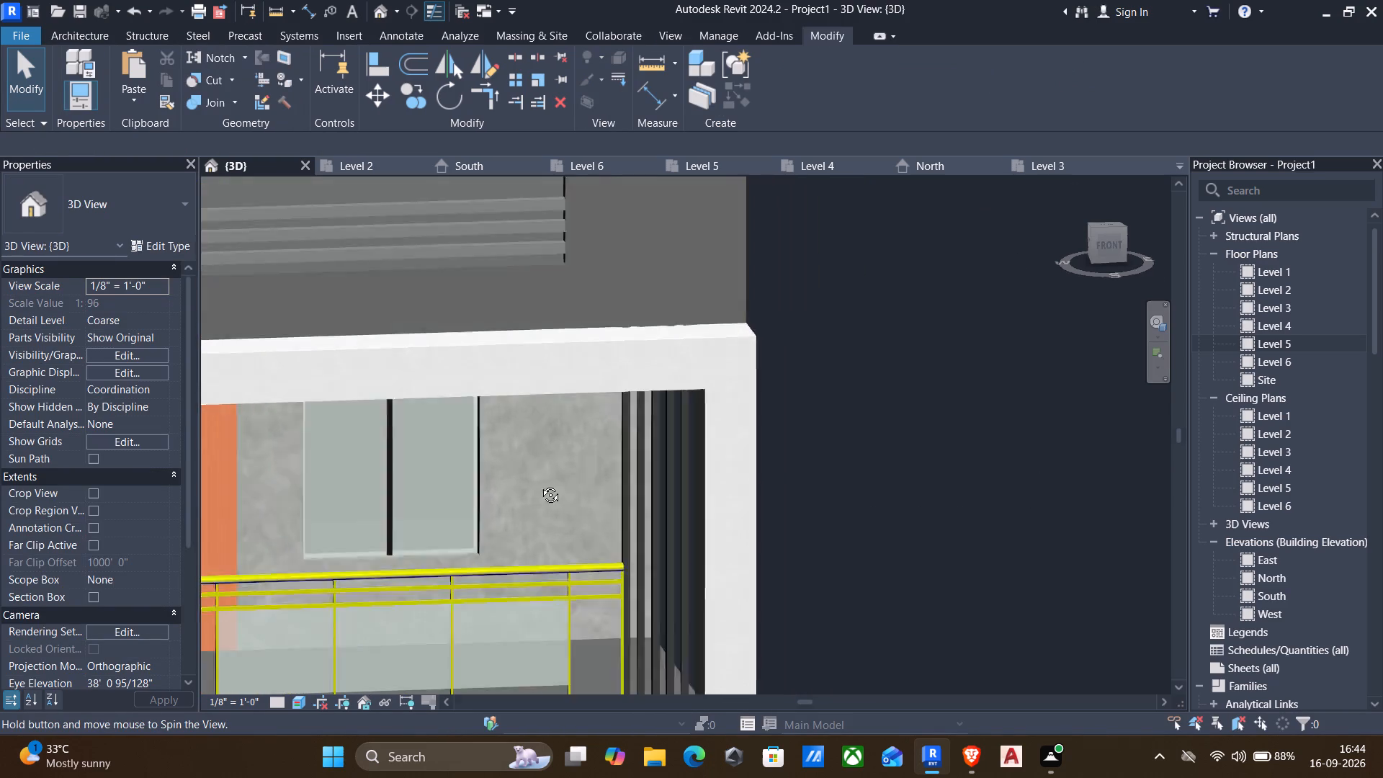
{"action": "middle_click_drag", "start_coordinate": [540, 484], "coordinate": [507, 483], "text": "shift"}
{"action": "scroll", "coordinate": [511, 426], "scroll_direction": "down", "scroll_amount": 2}
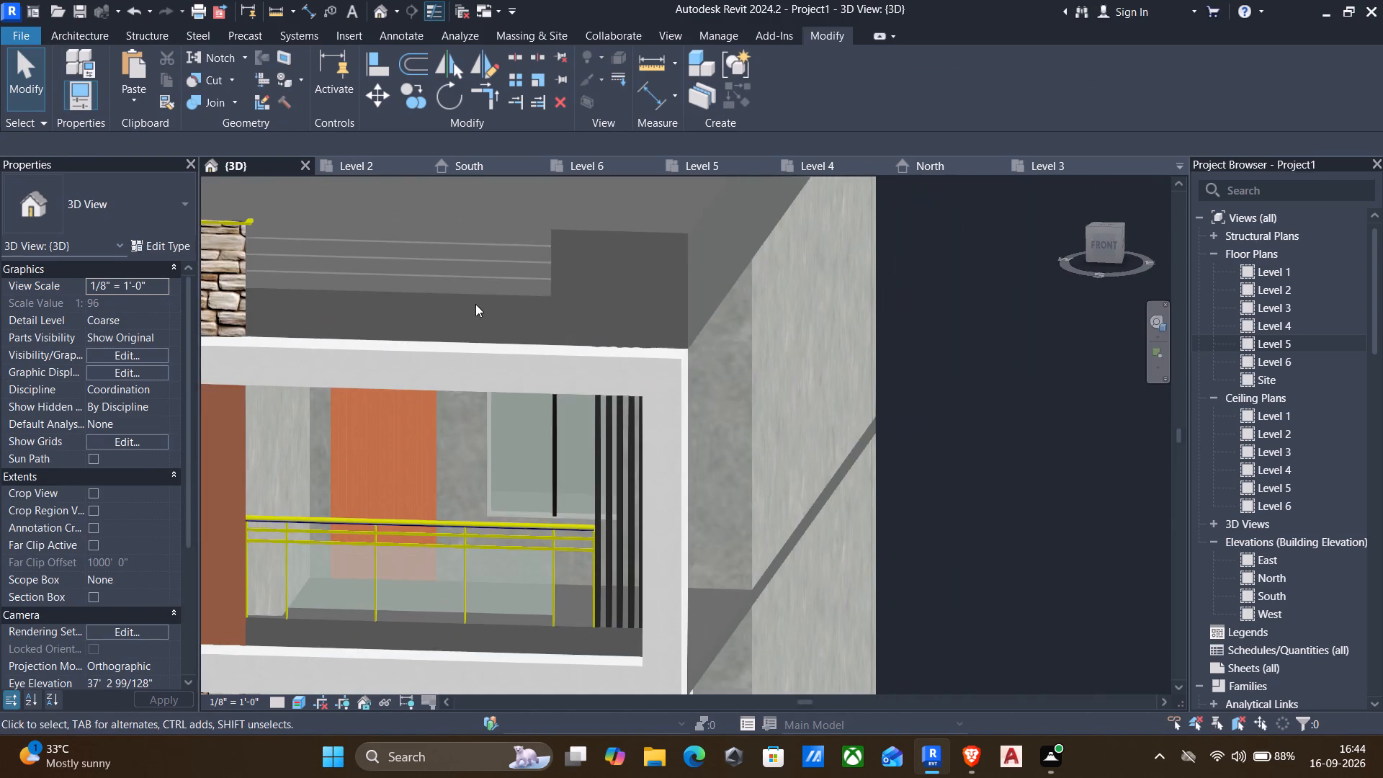
{"action": "middle_click_drag", "start_coordinate": [475, 303], "coordinate": [497, 389]}
{"action": "scroll", "coordinate": [498, 380], "scroll_direction": "up", "scroll_amount": 1}
{"action": "left_click", "coordinate": [485, 354]}
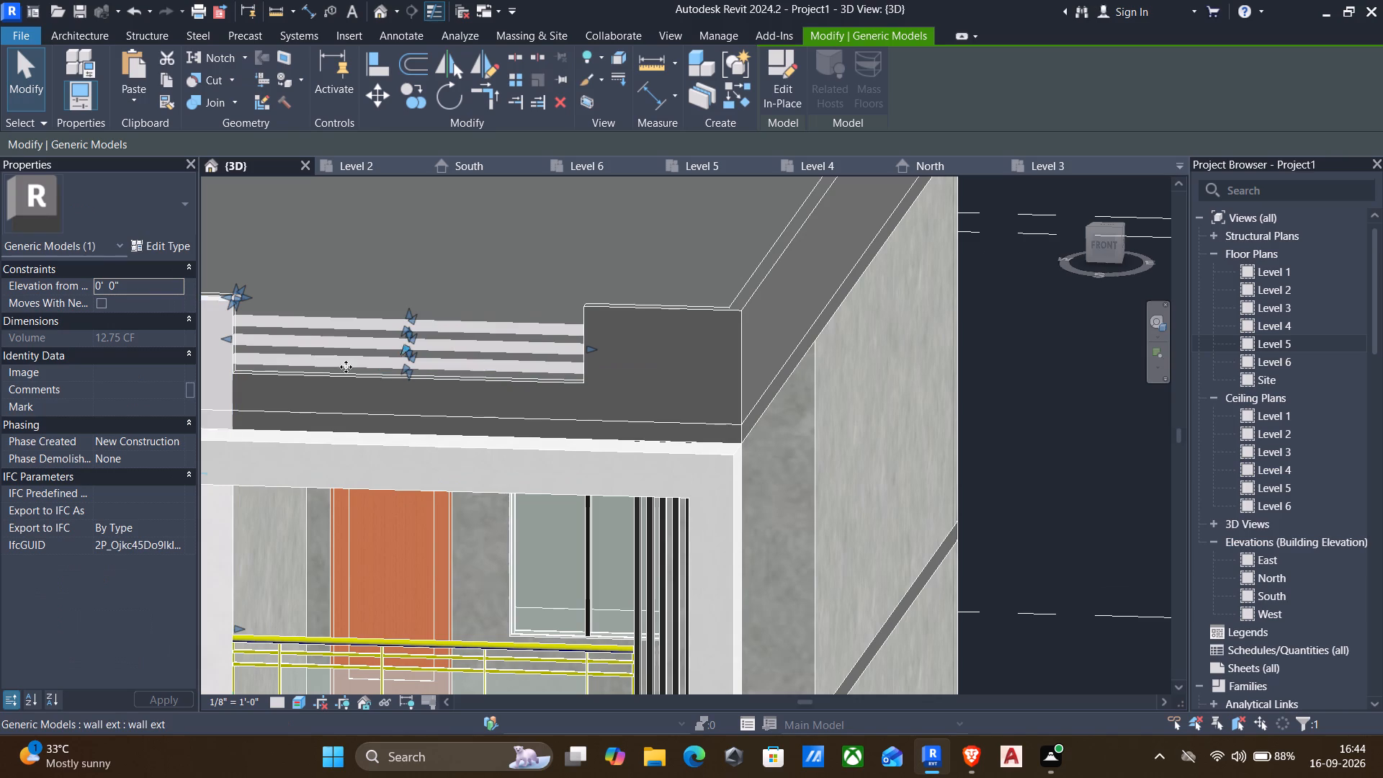
{"action": "left_click", "coordinate": [767, 73]}
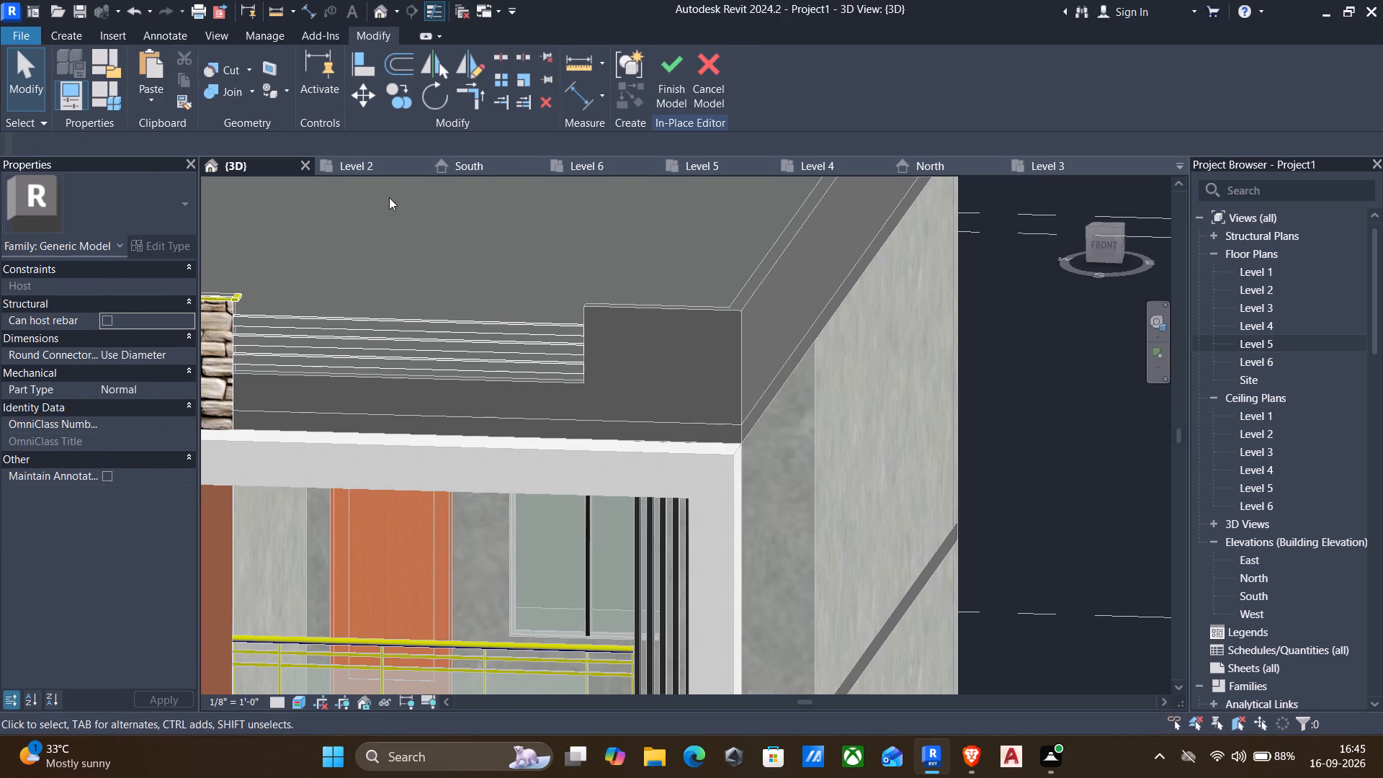
{"action": "left_click", "coordinate": [442, 352]}
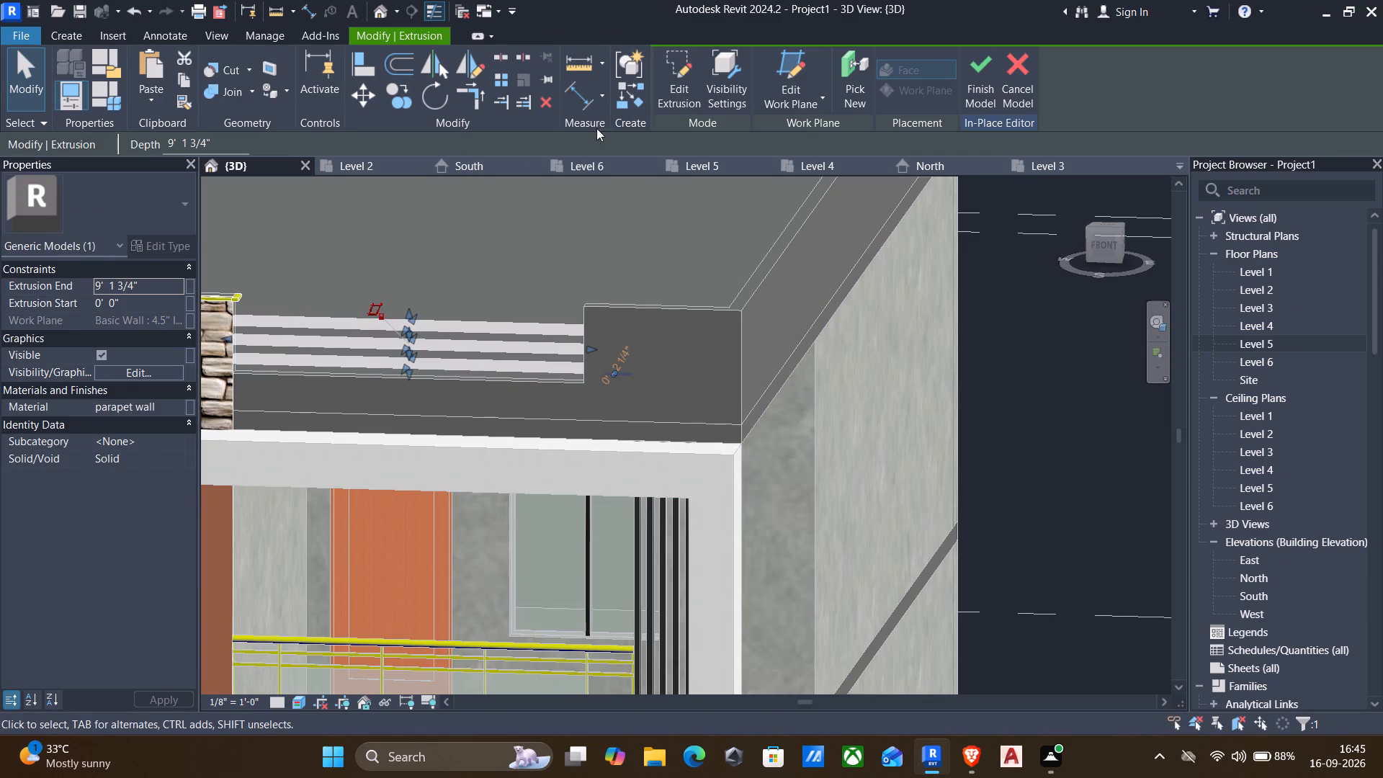
{"action": "left_click", "coordinate": [168, 413]}
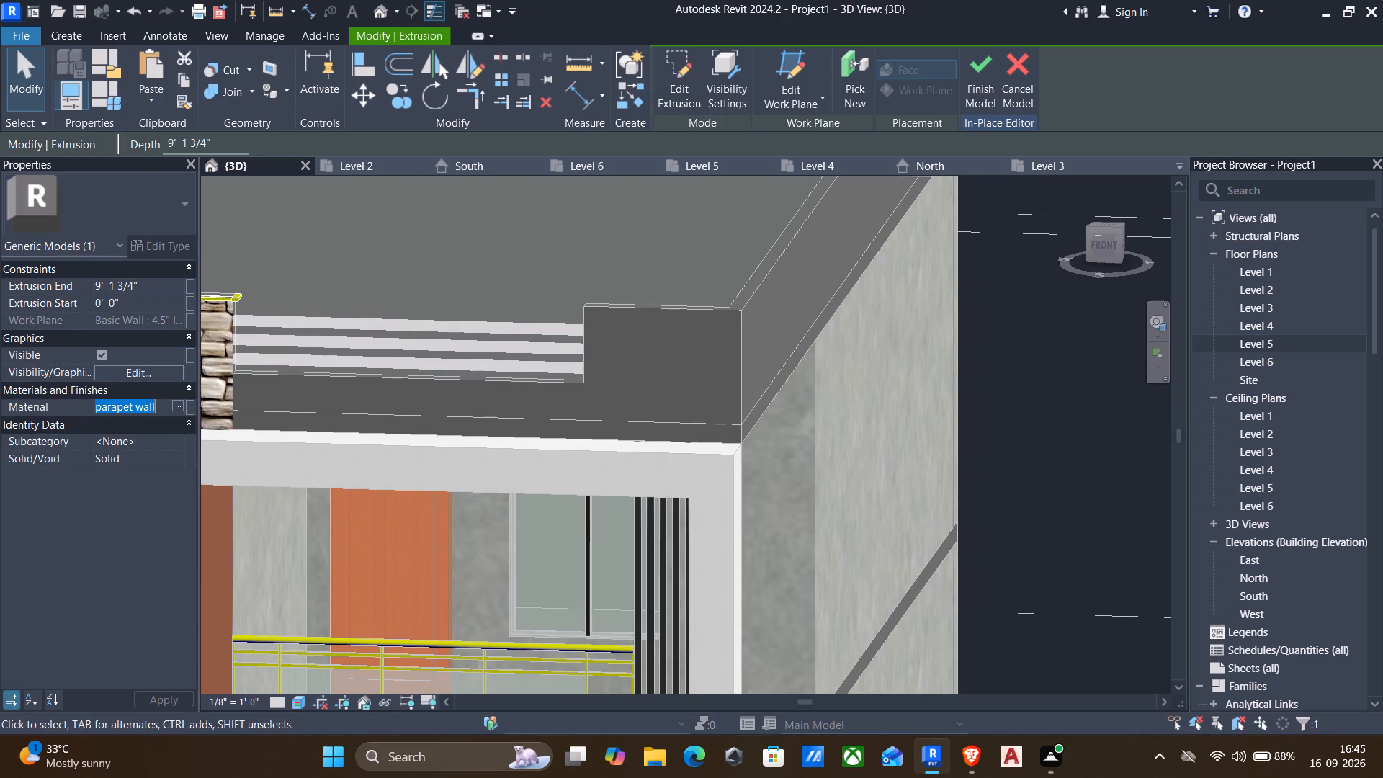
{"action": "left_click", "coordinate": [182, 408]}
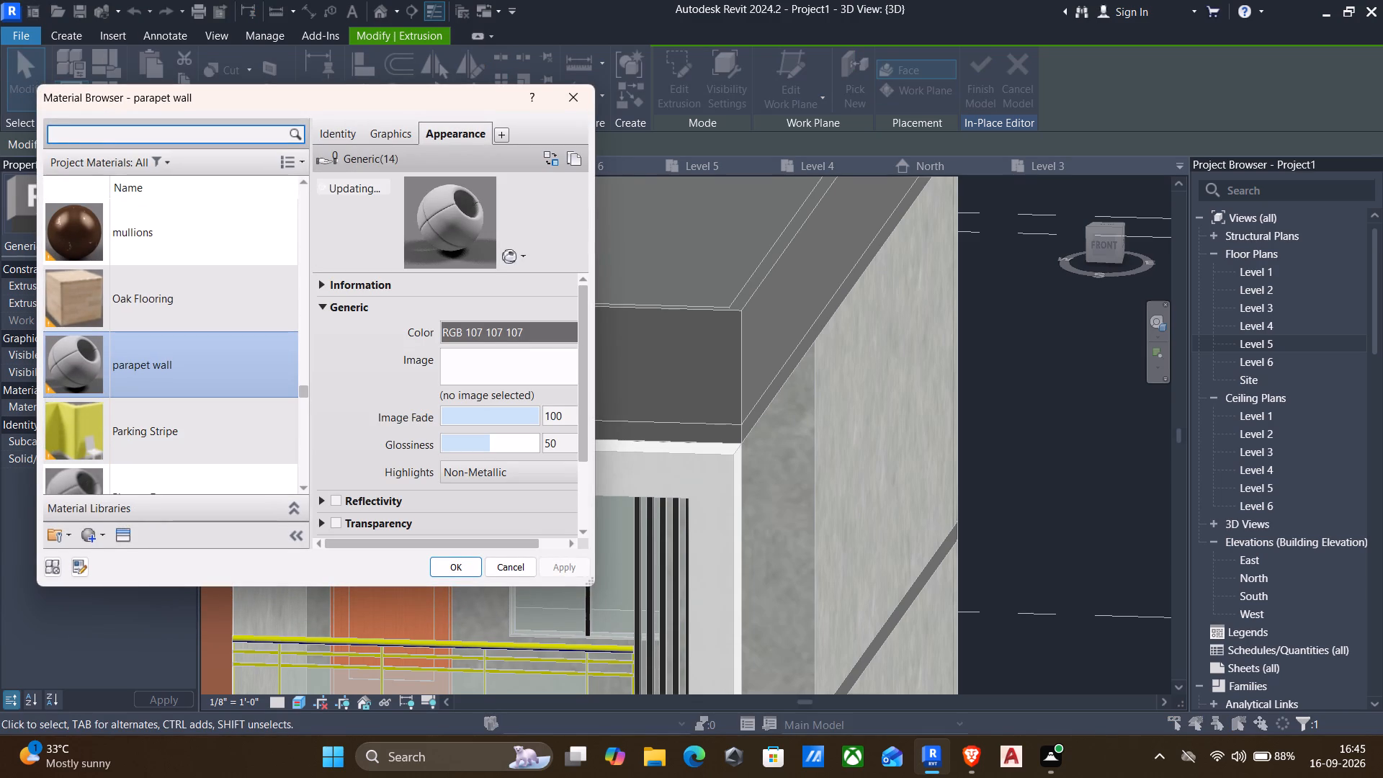
{"action": "scroll", "coordinate": [103, 177], "scroll_direction": "down", "scroll_amount": 3}
{"action": "scroll", "coordinate": [138, 313], "scroll_direction": "up", "scroll_amount": 10}
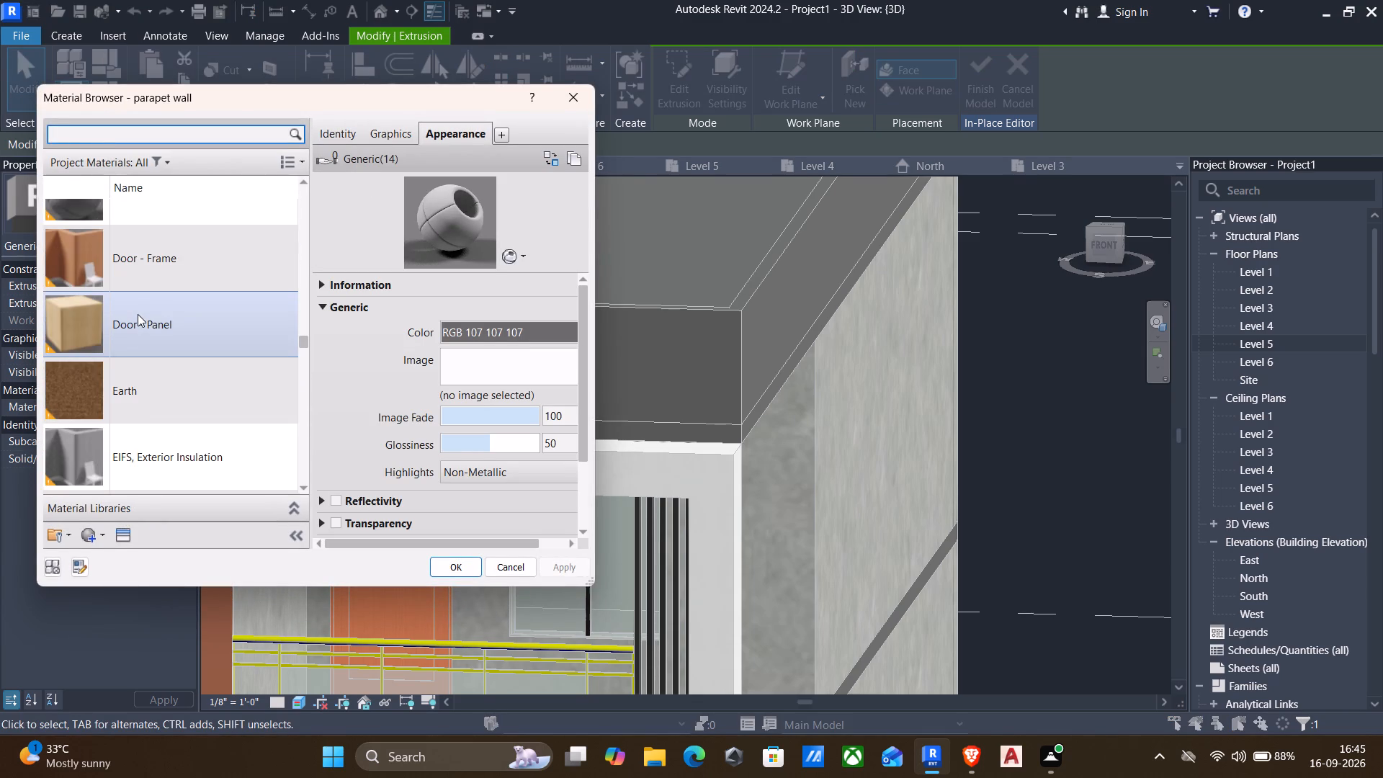
{"action": "scroll", "coordinate": [138, 314], "scroll_direction": "up", "scroll_amount": 6}
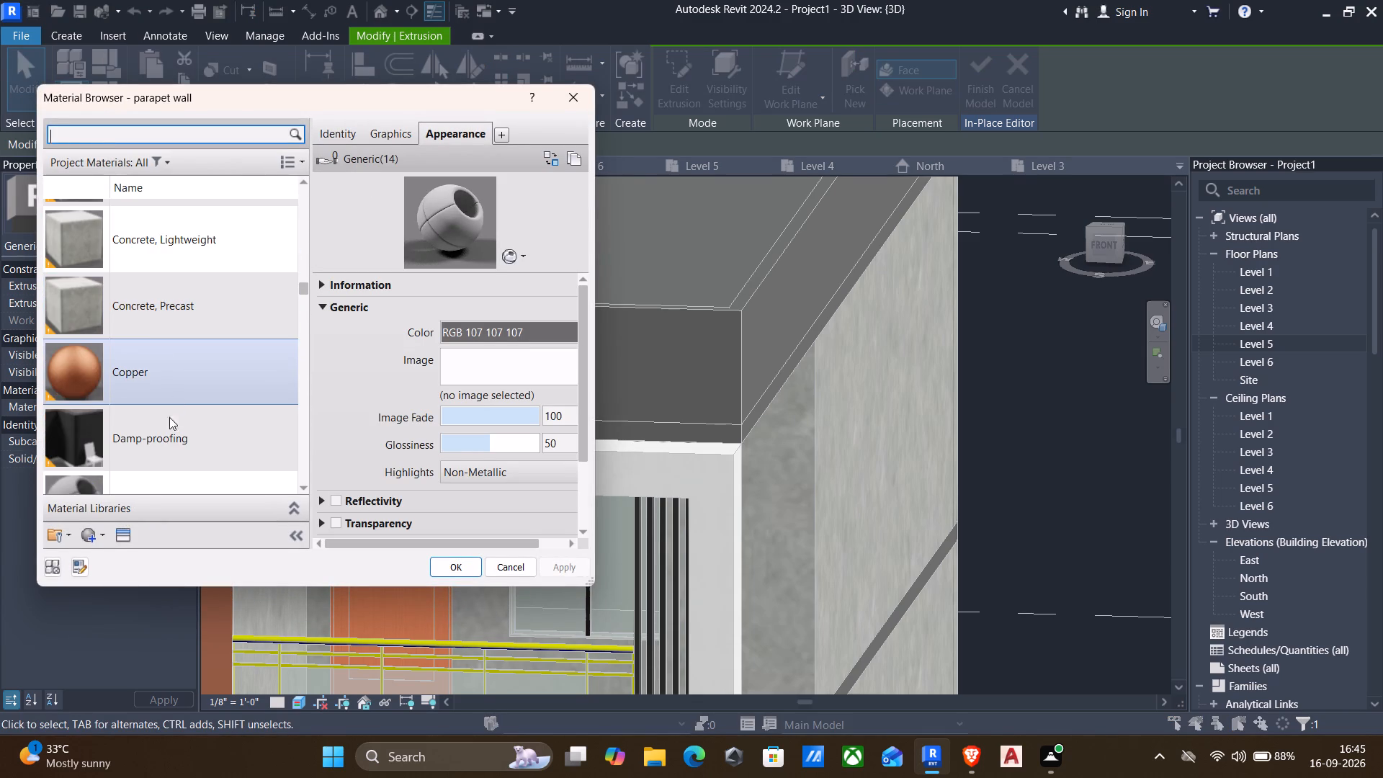
{"action": "left_click", "coordinate": [163, 436]}
{"action": "left_click", "coordinate": [436, 557]}
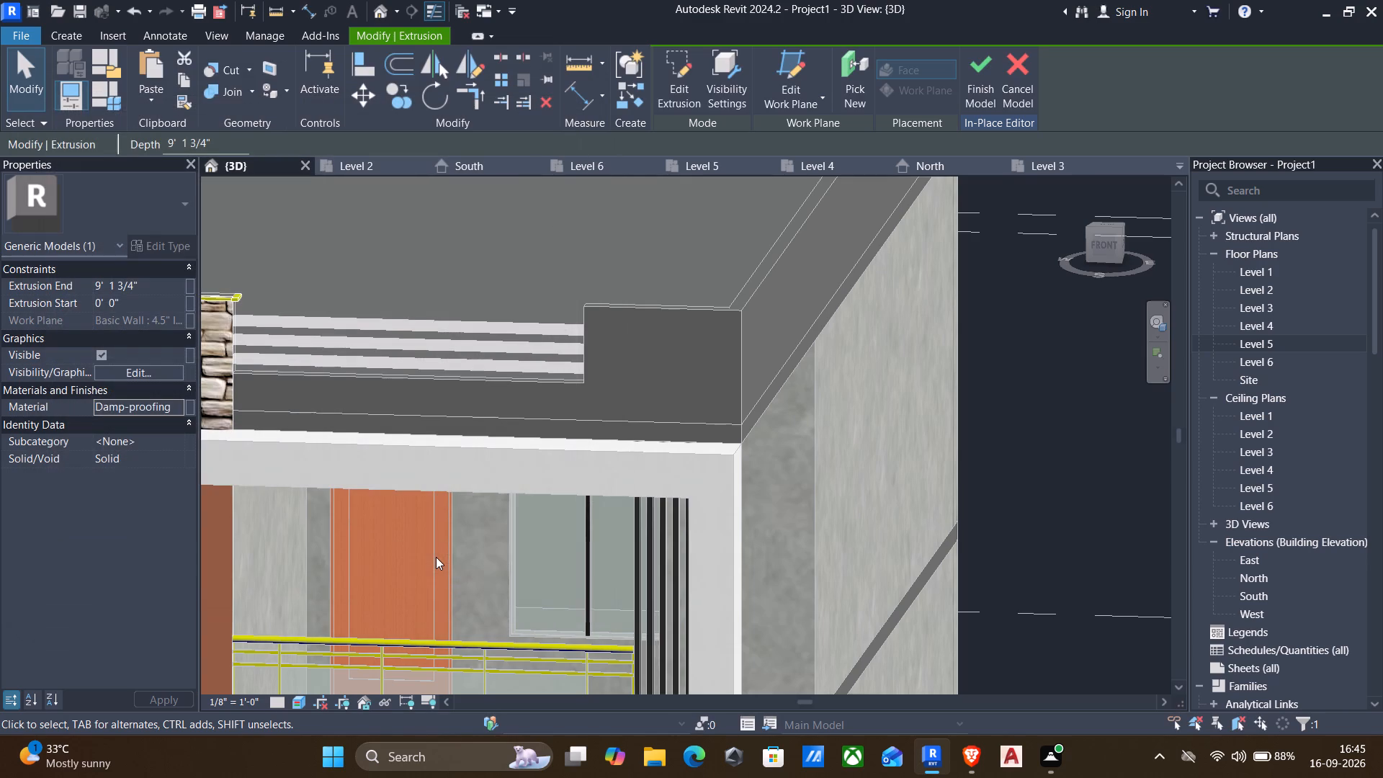
{"action": "key", "text": "Escape"}
Check the darkened strips and the lower facade around the windows and balcony, and finish the in-place wall ext model.
{"action": "scroll", "coordinate": [367, 486], "scroll_direction": "down", "scroll_amount": 2}
{"action": "middle_click_drag", "start_coordinate": [364, 542], "coordinate": [414, 384]}
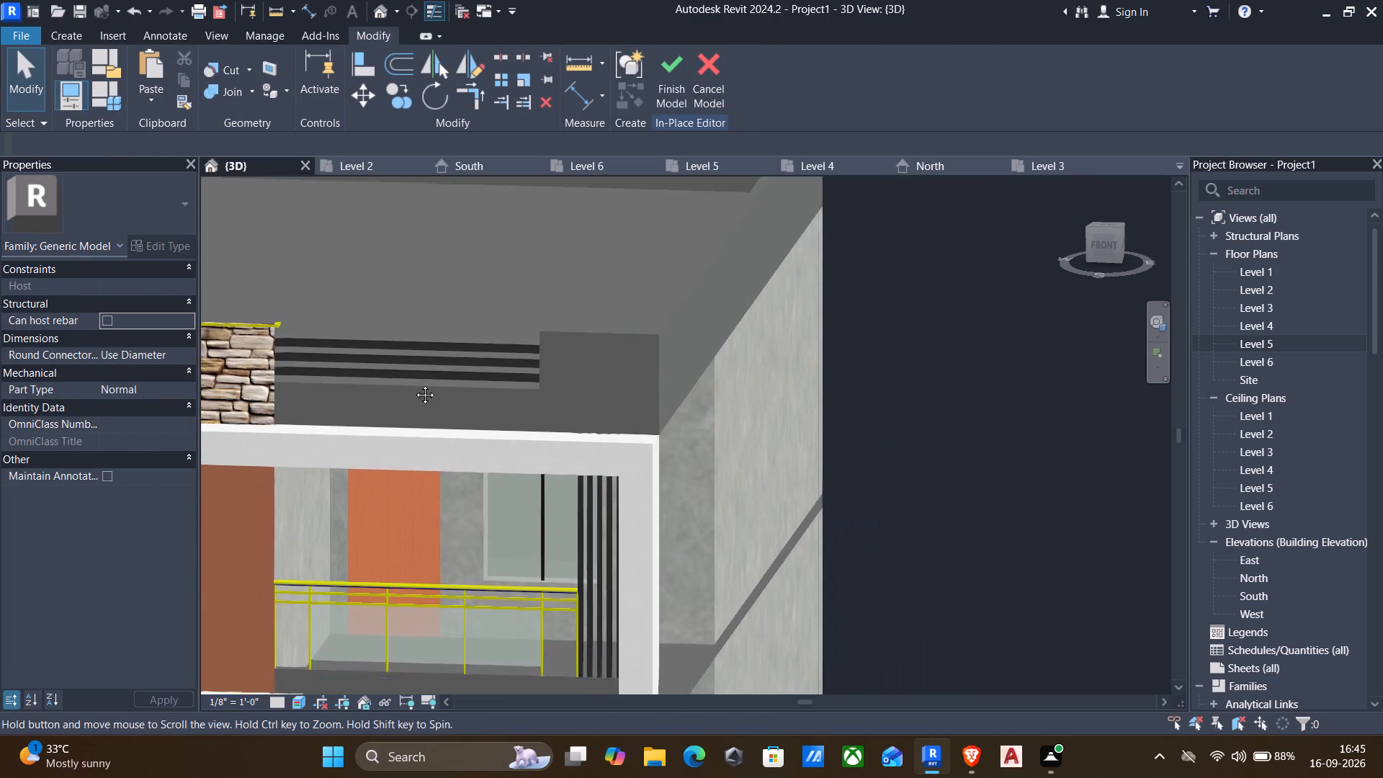
{"action": "middle_click_drag", "start_coordinate": [414, 384], "coordinate": [441, 337]}
{"action": "scroll", "coordinate": [463, 426], "scroll_direction": "down", "scroll_amount": 2}
{"action": "middle_click_drag", "start_coordinate": [470, 491], "coordinate": [625, 313]}
{"action": "scroll", "coordinate": [583, 371], "scroll_direction": "down", "scroll_amount": 1}
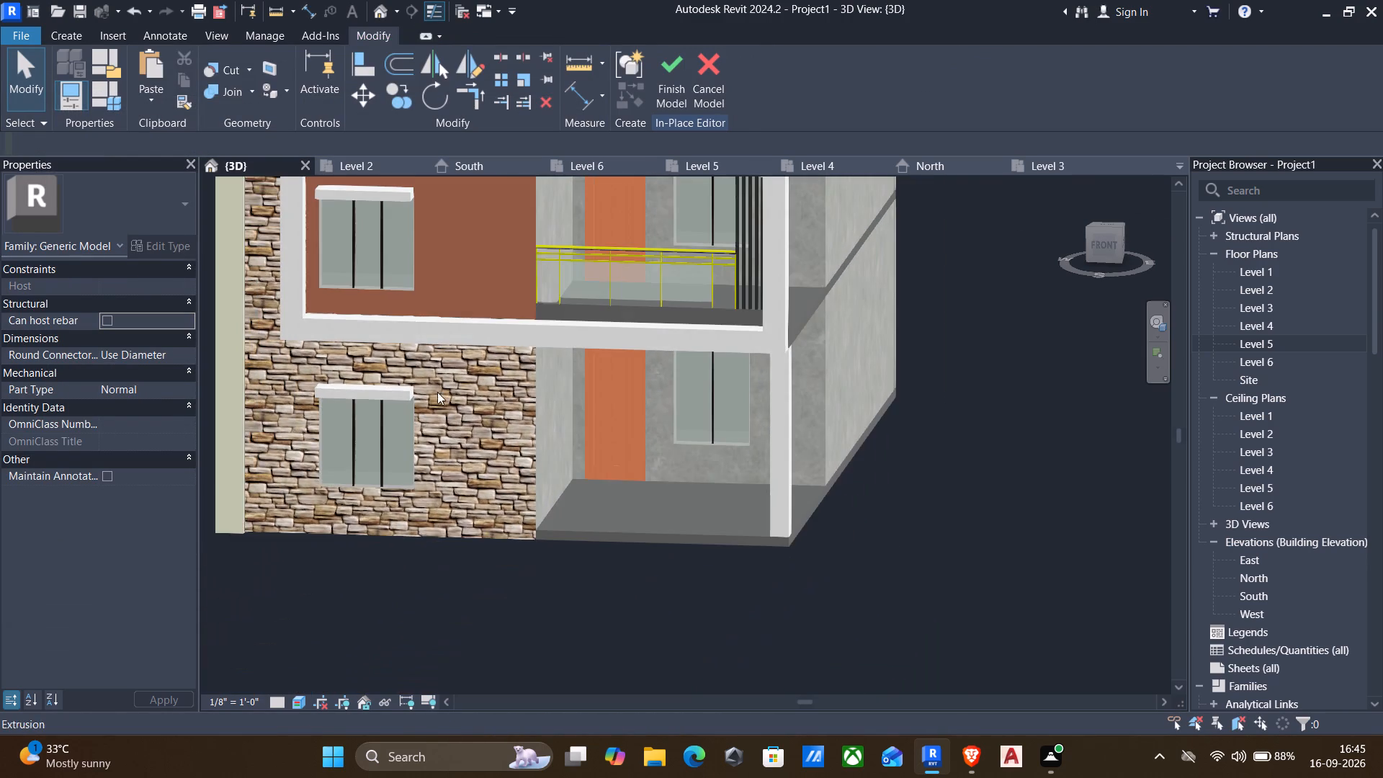
{"action": "scroll", "coordinate": [416, 402], "scroll_direction": "up", "scroll_amount": 3}
{"action": "scroll", "coordinate": [364, 455], "scroll_direction": "up", "scroll_amount": 3}
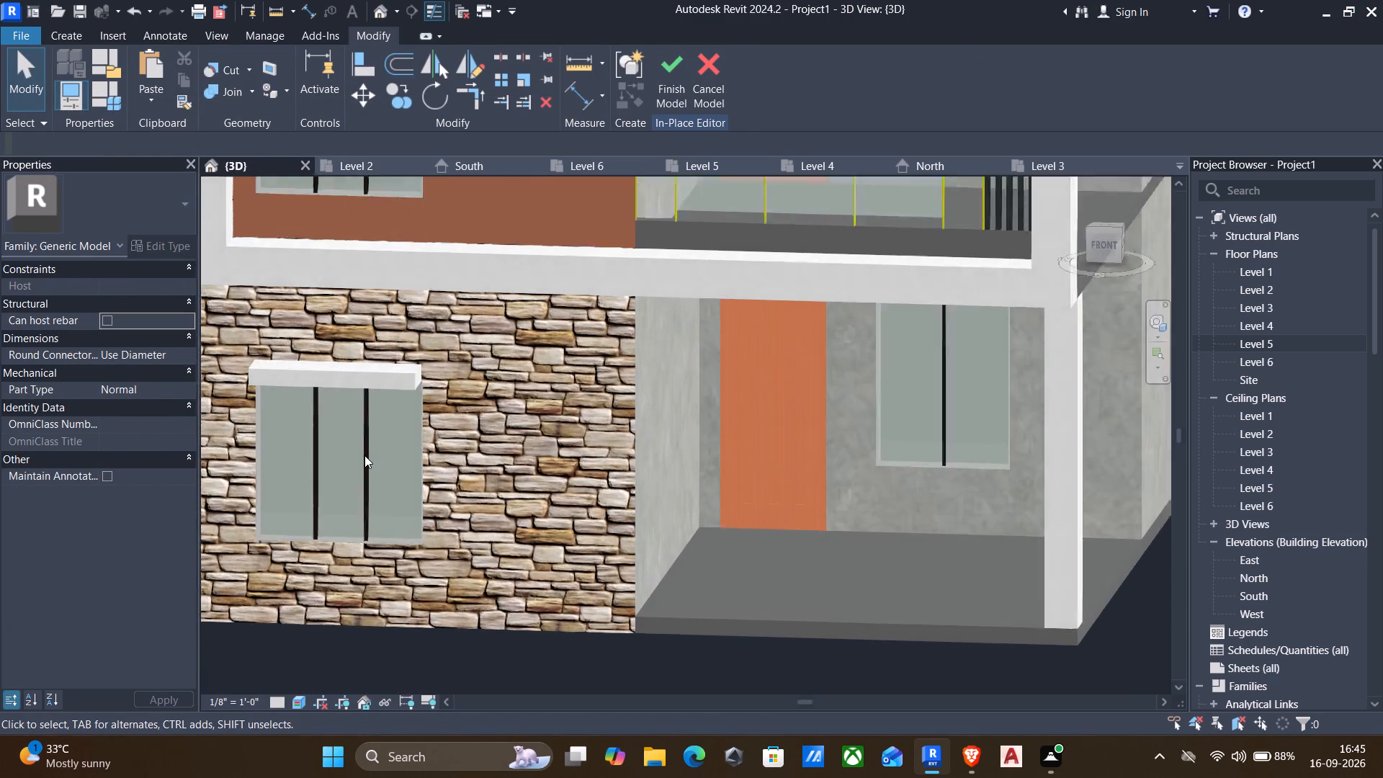
{"action": "scroll", "coordinate": [364, 455], "scroll_direction": "up", "scroll_amount": 1}
{"action": "left_click", "coordinate": [367, 452]}
{"action": "scroll", "coordinate": [377, 421], "scroll_direction": "down", "scroll_amount": 3}
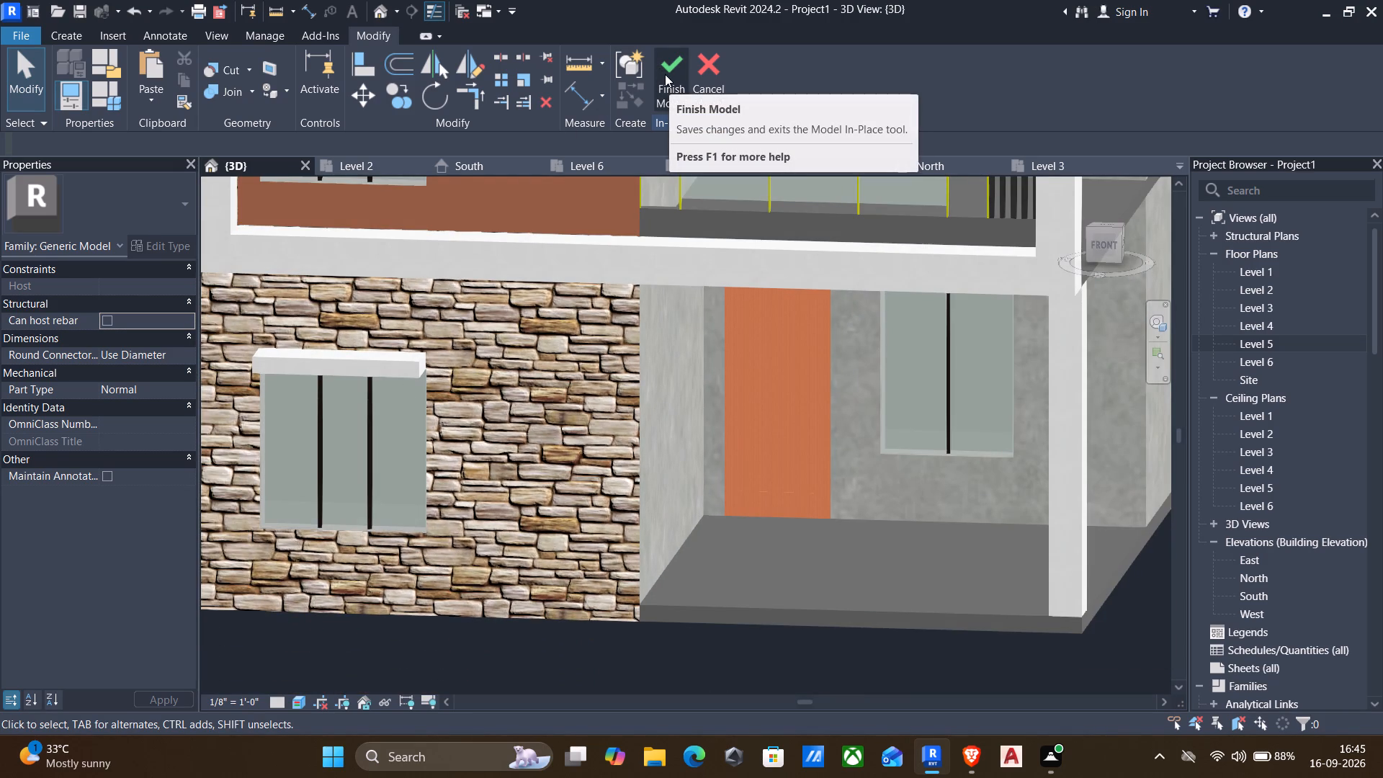
{"action": "middle_click_drag", "start_coordinate": [800, 207], "coordinate": [681, 491]}
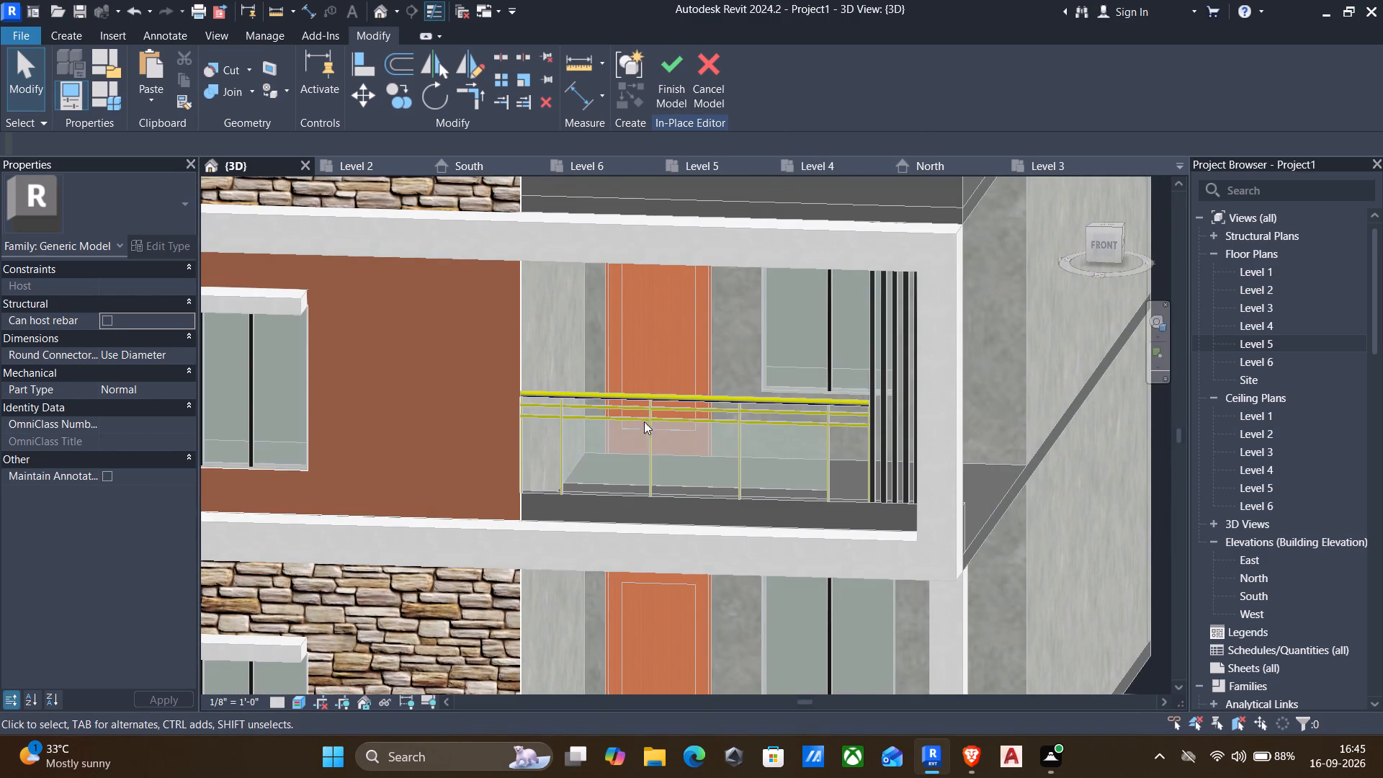
{"action": "left_click", "coordinate": [635, 393]}
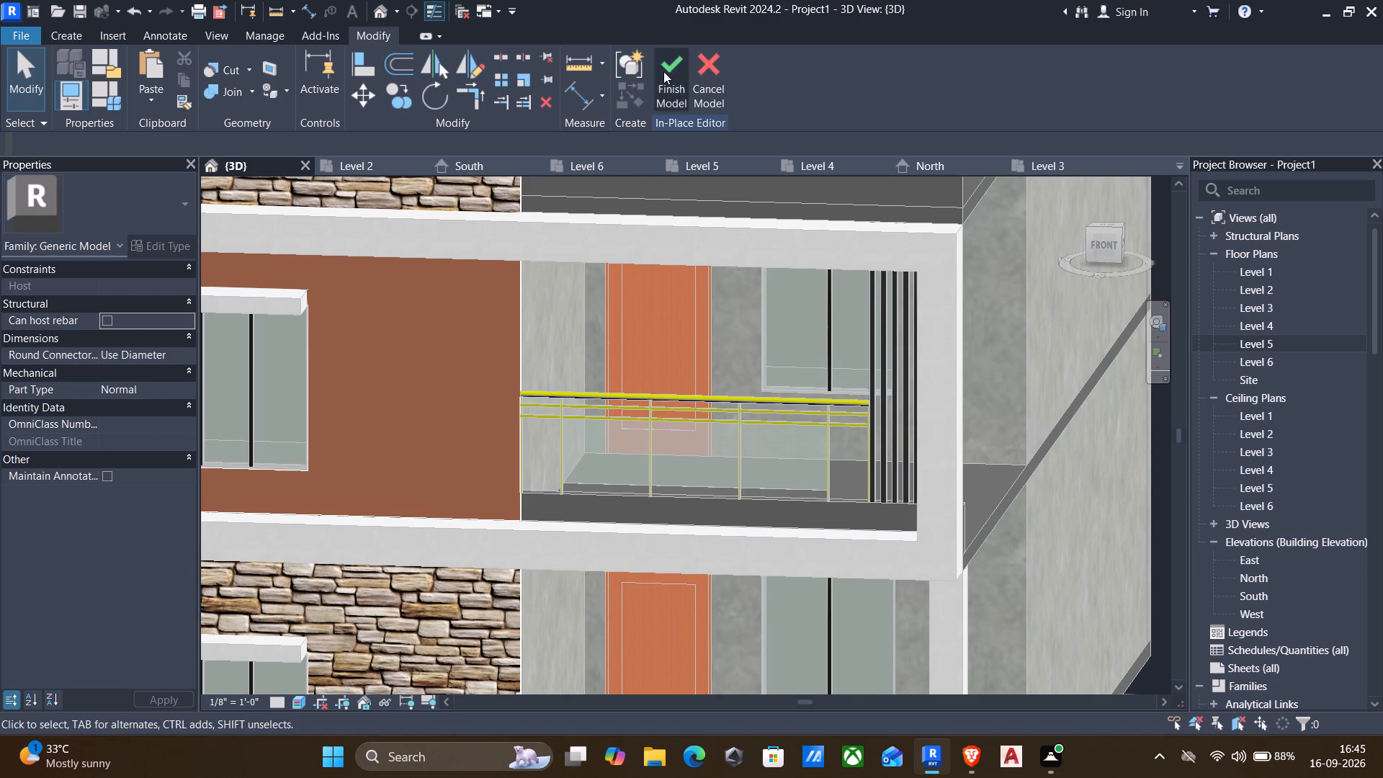
{"action": "left_click", "coordinate": [676, 65]}
Examine the balcony railing's Glass Panel - Bottom Fill type properties and its Handrail 2 type for a material setting.
{"action": "left_click", "coordinate": [655, 395]}
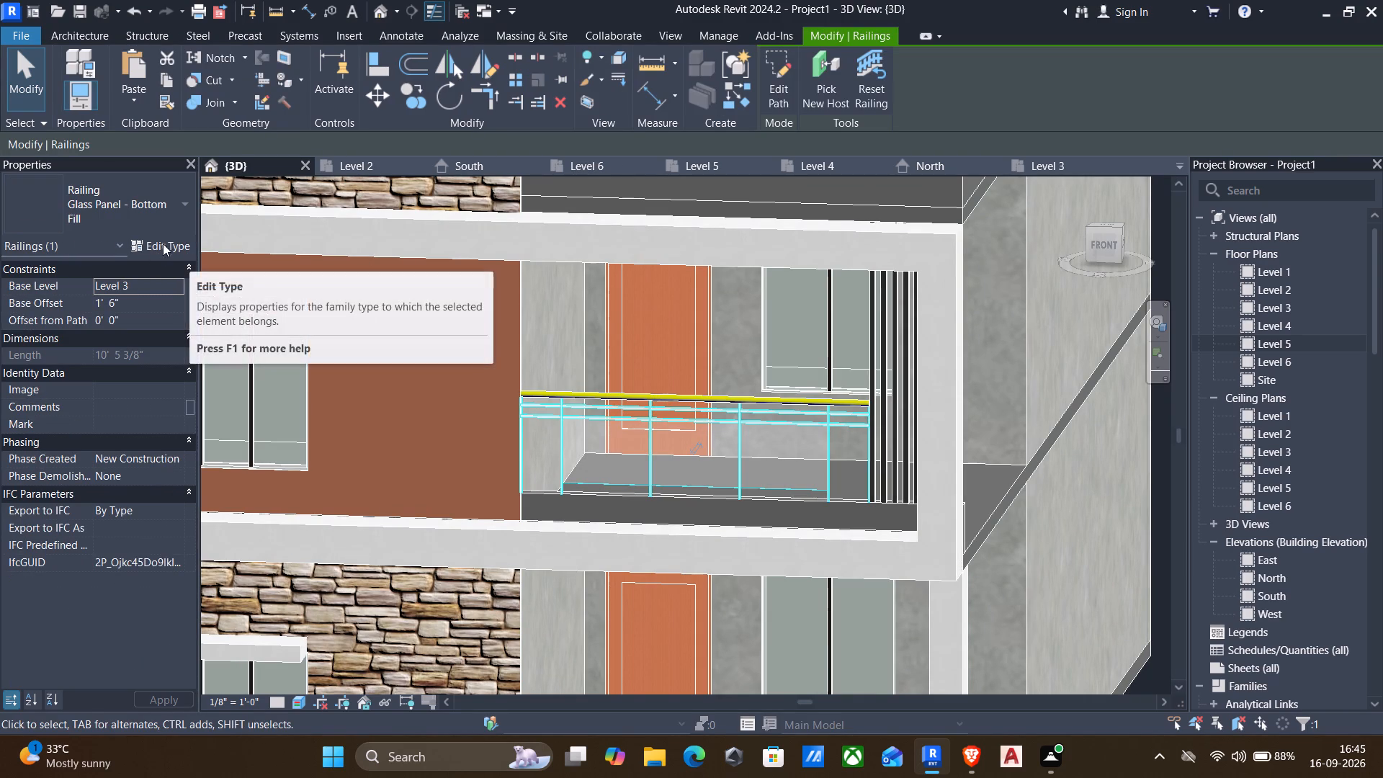
{"action": "left_click_drag", "start_coordinate": [164, 243], "coordinate": [164, 253]}
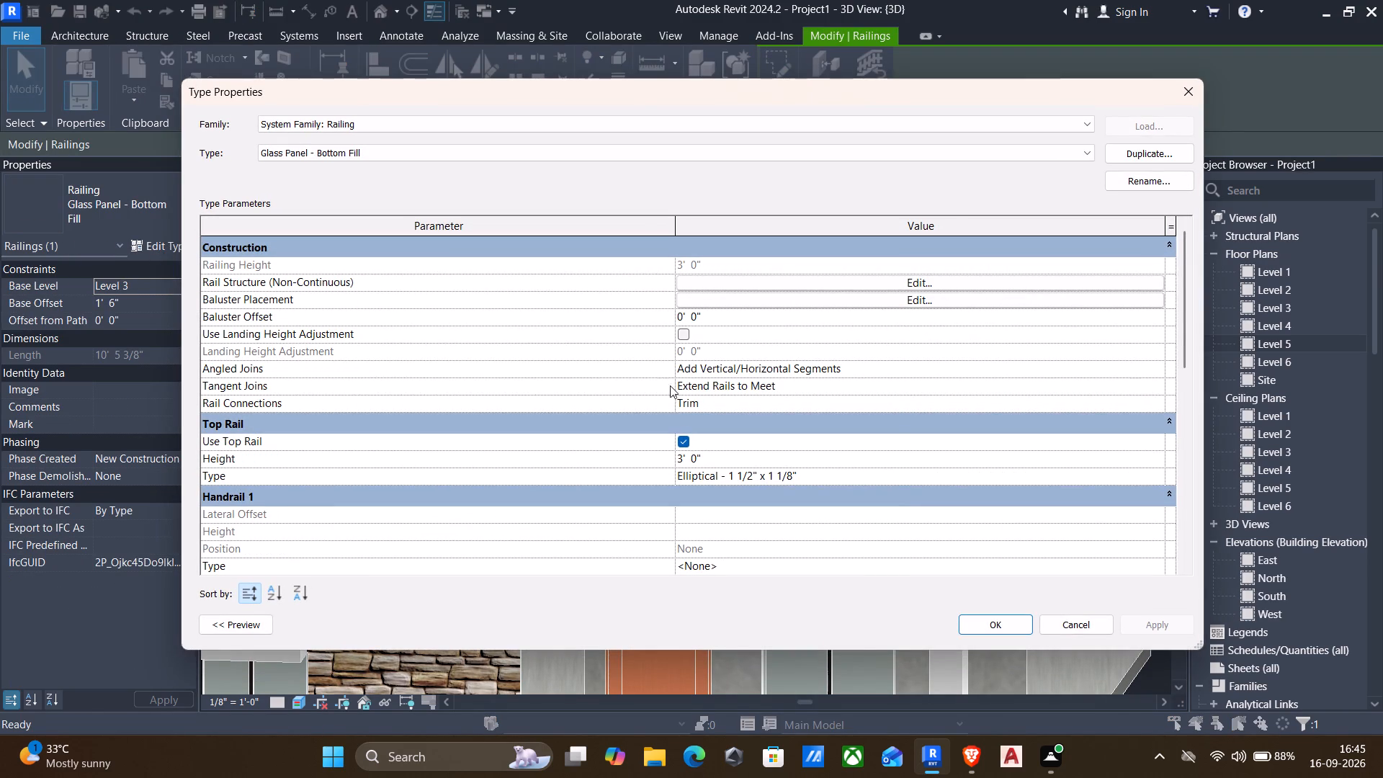
{"action": "scroll", "coordinate": [639, 465], "scroll_direction": "down", "scroll_amount": 5}
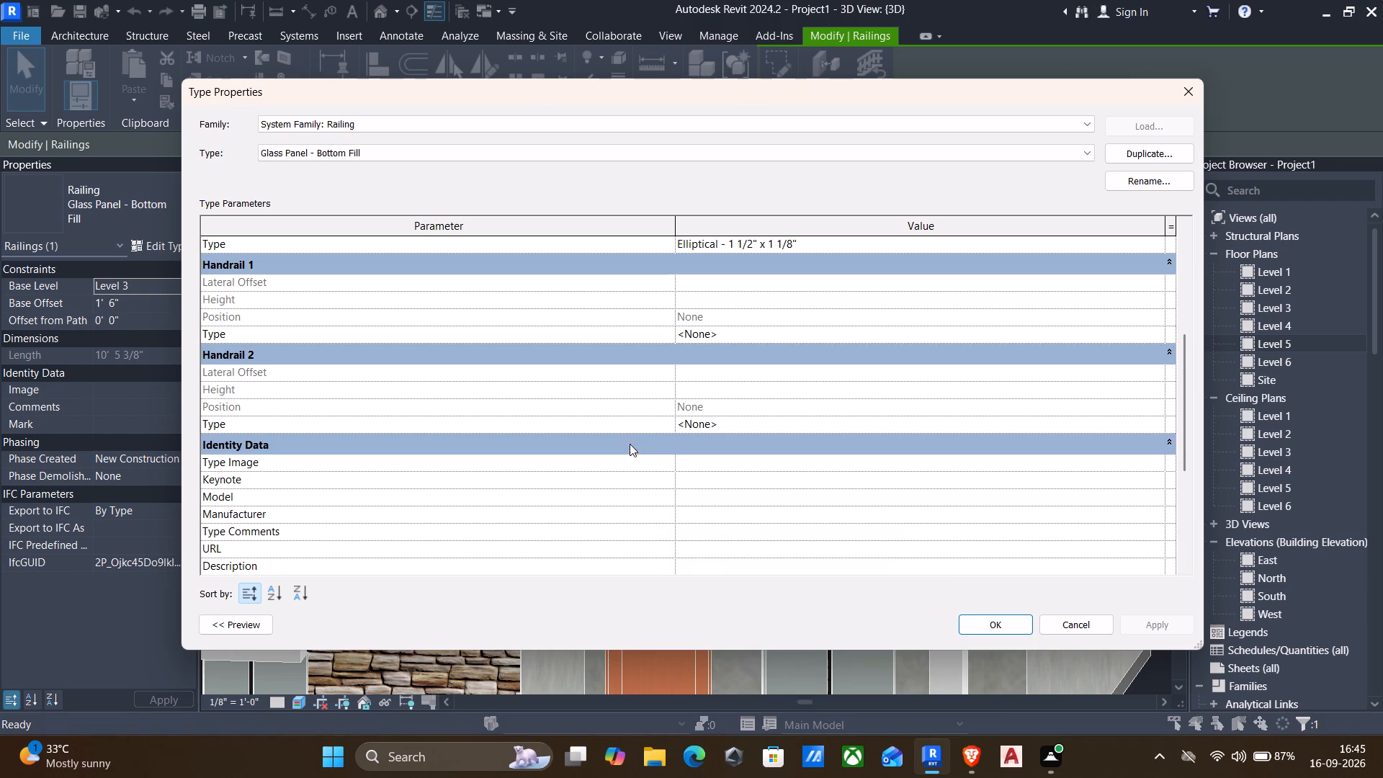
{"action": "scroll", "coordinate": [622, 432], "scroll_direction": "up", "scroll_amount": 8}
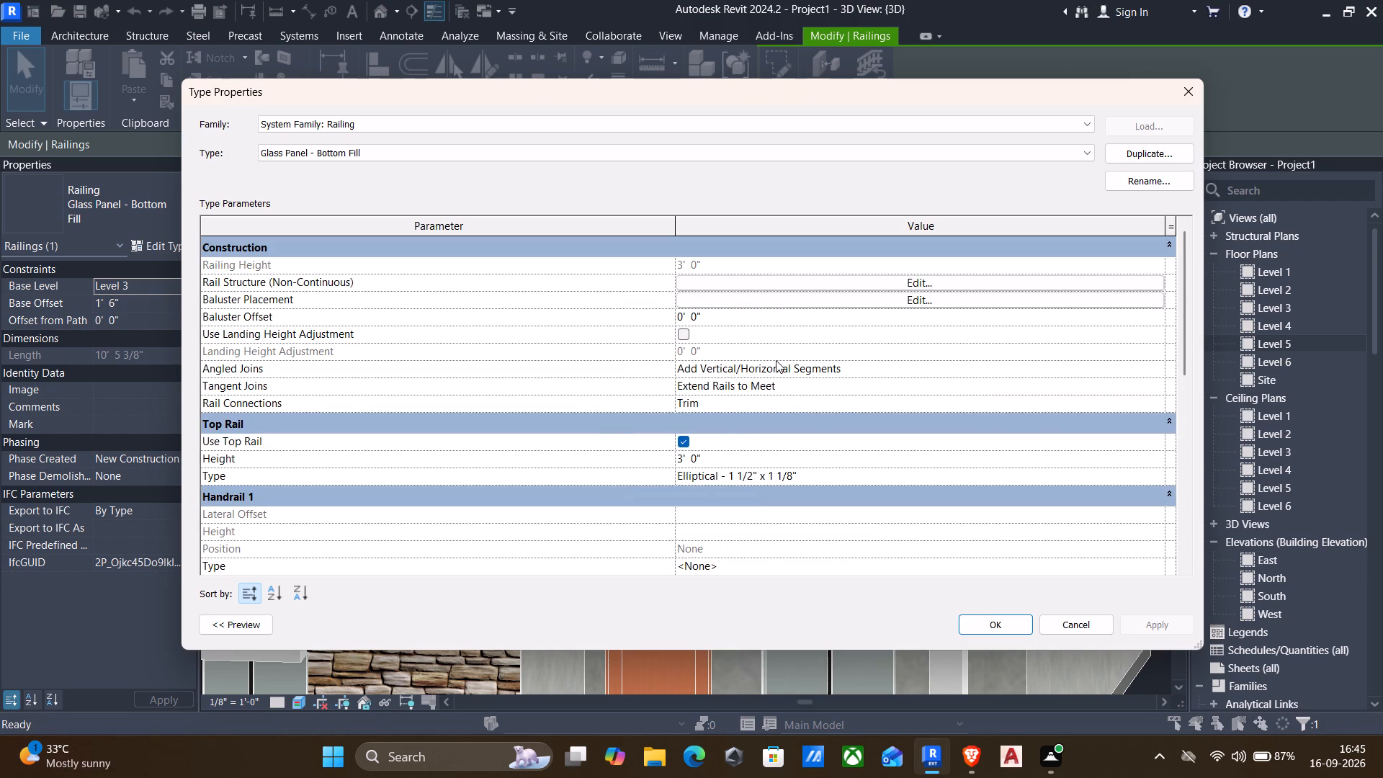
{"action": "scroll", "coordinate": [551, 419], "scroll_direction": "down", "scroll_amount": 6}
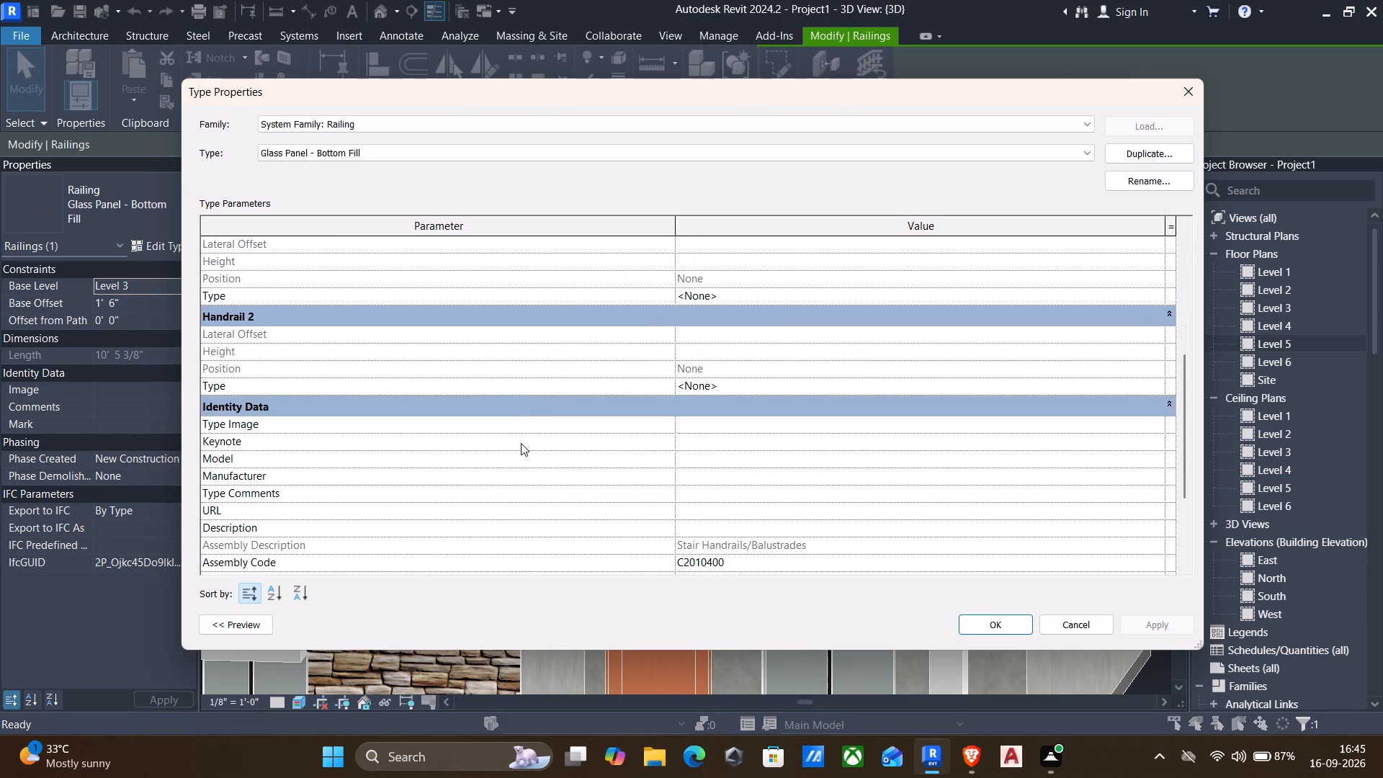
{"action": "scroll", "coordinate": [521, 443], "scroll_direction": "down", "scroll_amount": 3}
{"action": "scroll", "coordinate": [520, 444], "scroll_direction": "up", "scroll_amount": 4}
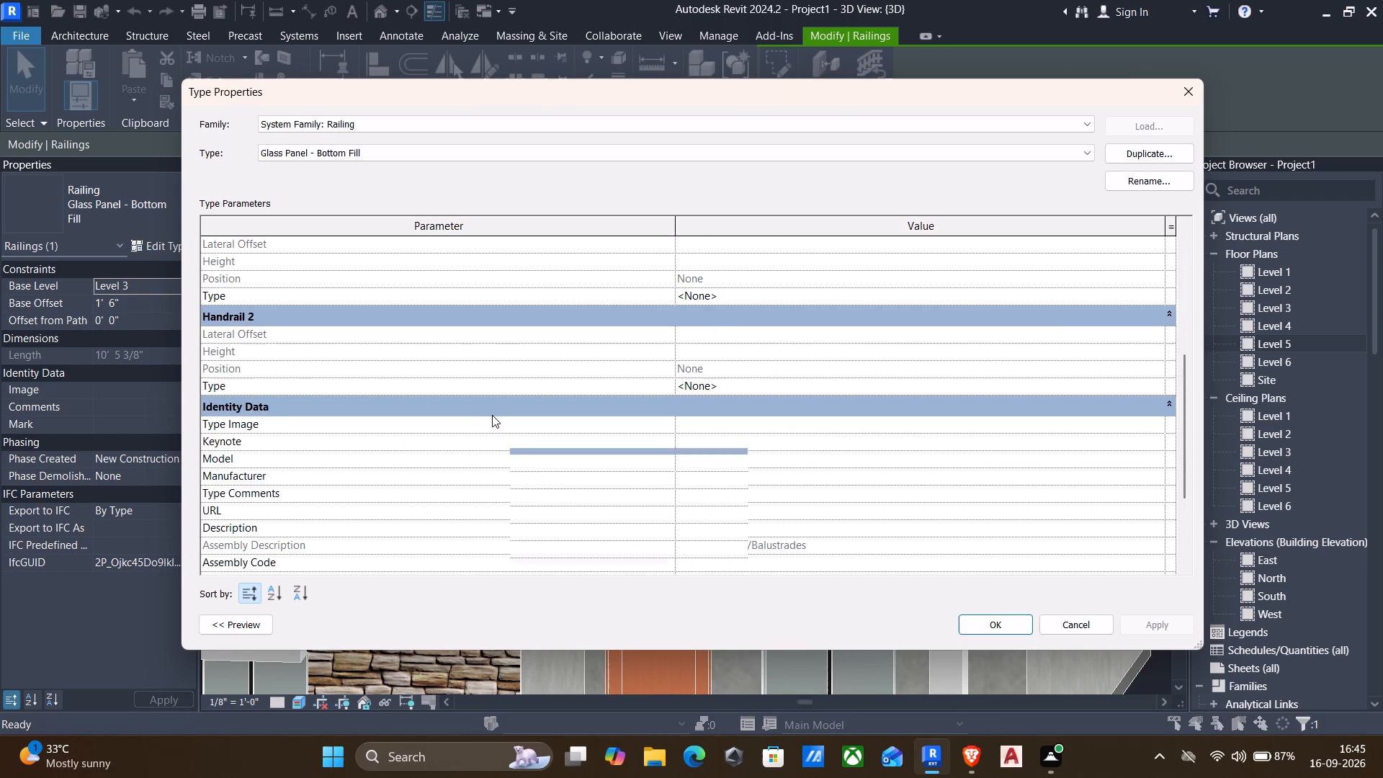
{"action": "scroll", "coordinate": [492, 415], "scroll_direction": "up", "scroll_amount": 5}
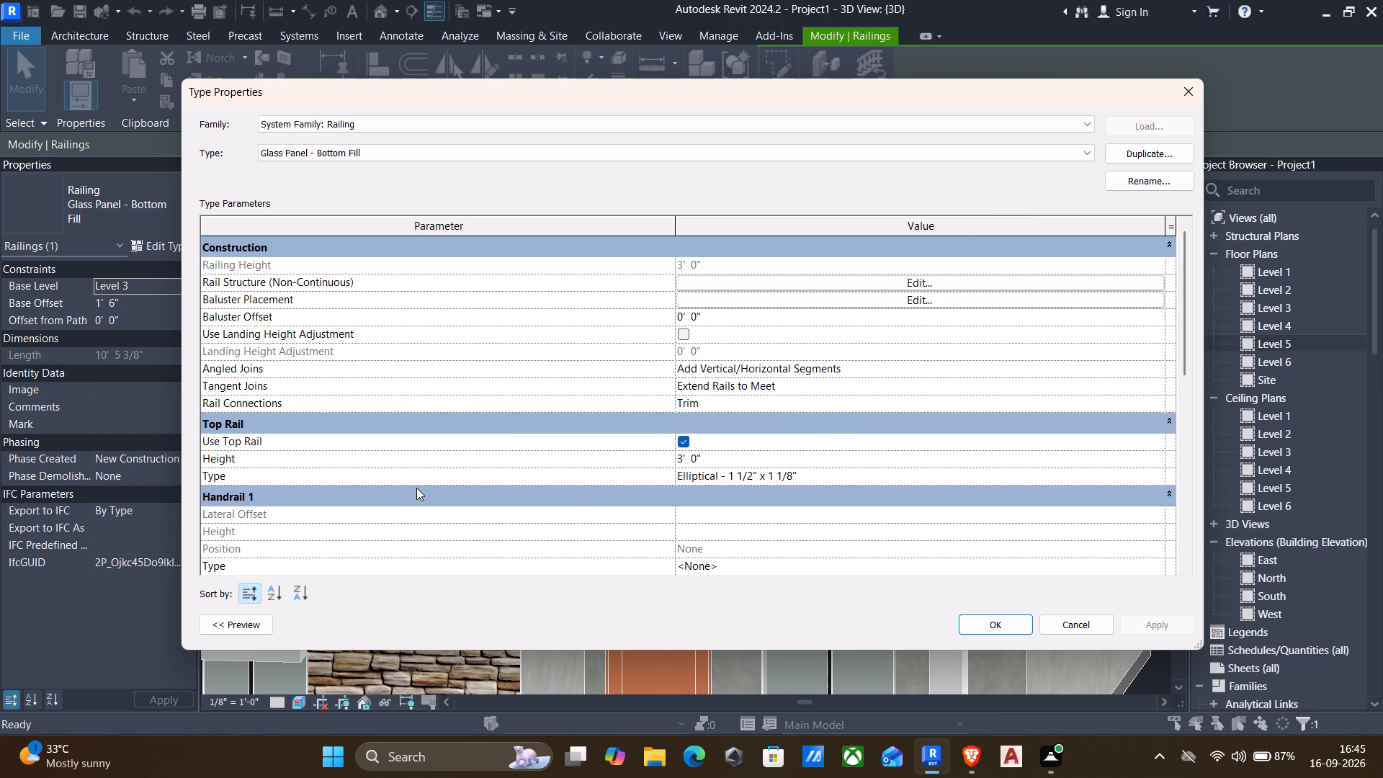
{"action": "scroll", "coordinate": [681, 511], "scroll_direction": "down", "scroll_amount": 1}
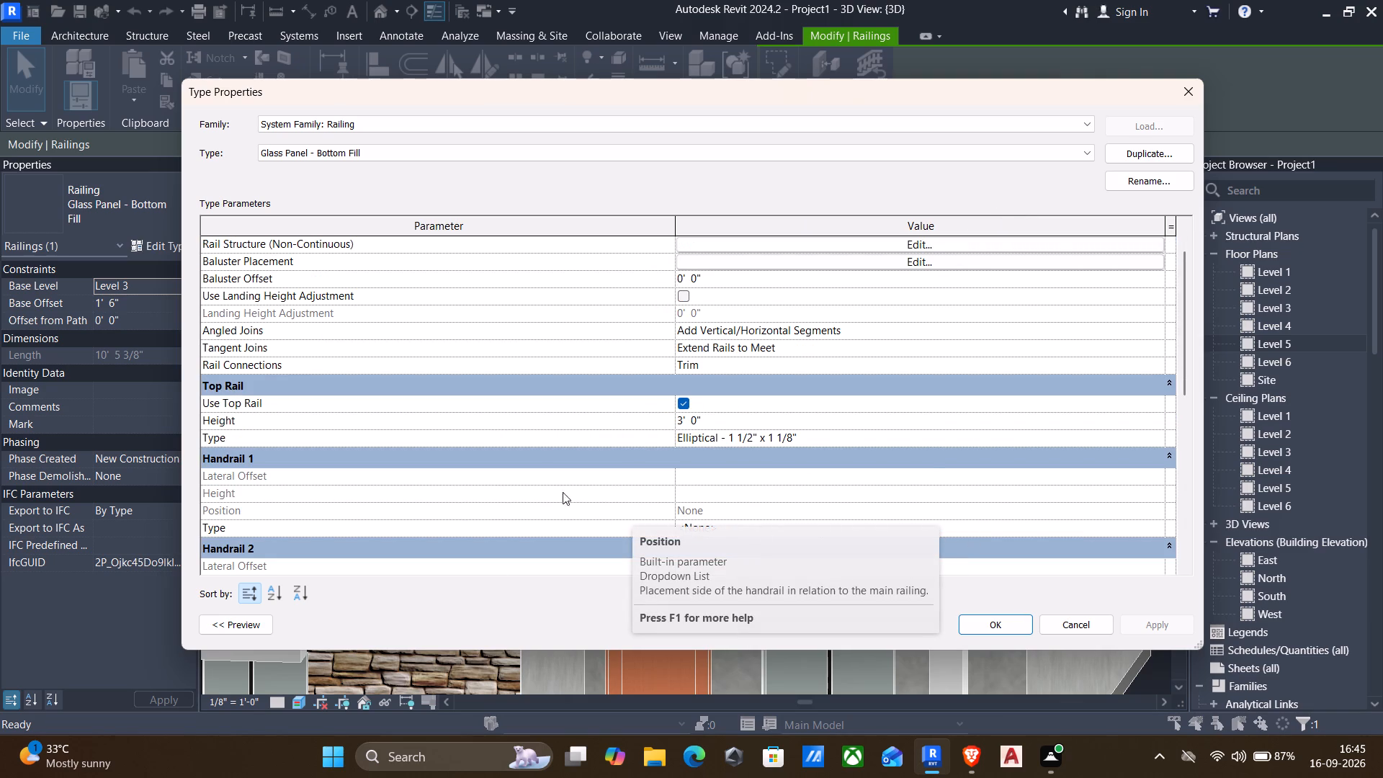
{"action": "scroll", "coordinate": [478, 469], "scroll_direction": "down", "scroll_amount": 3}
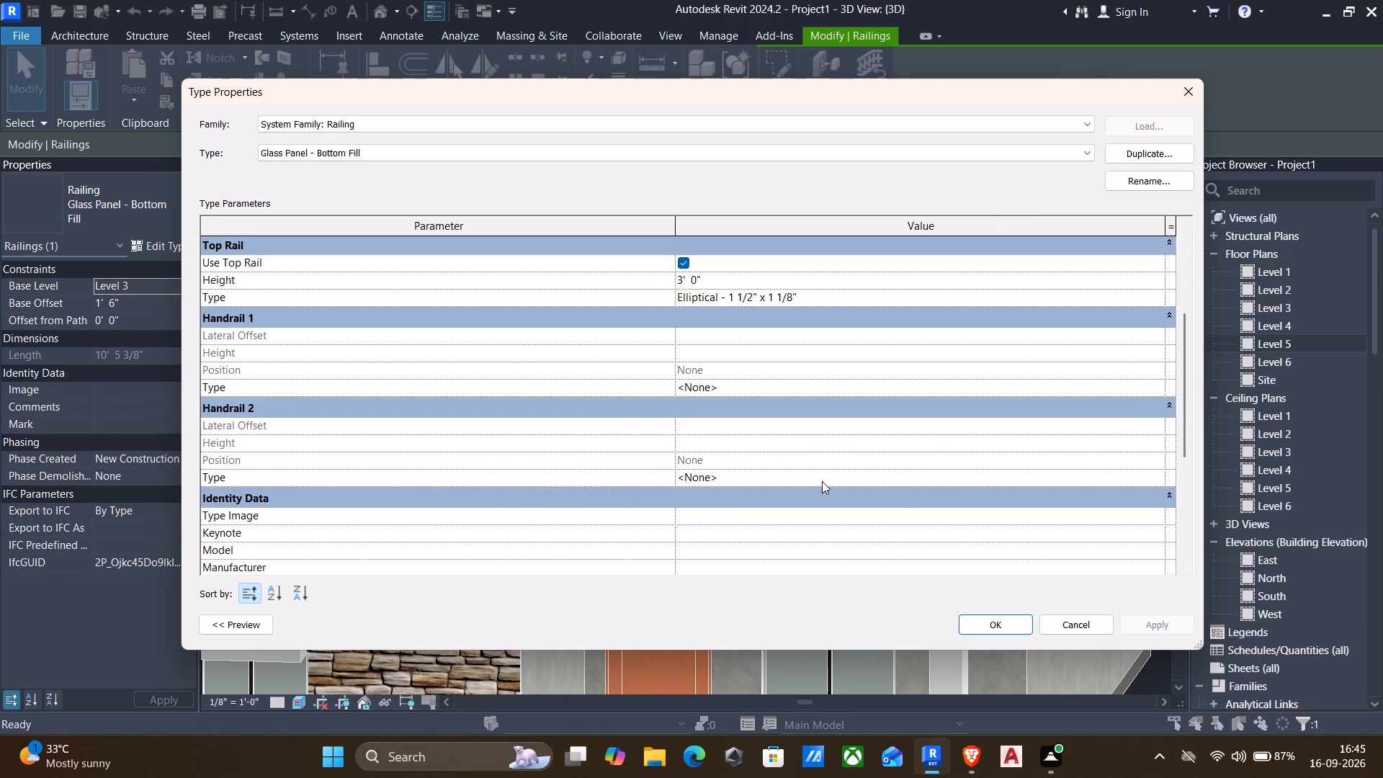
{"action": "left_click", "coordinate": [708, 473]}
{"action": "left_click", "coordinate": [1158, 471]}
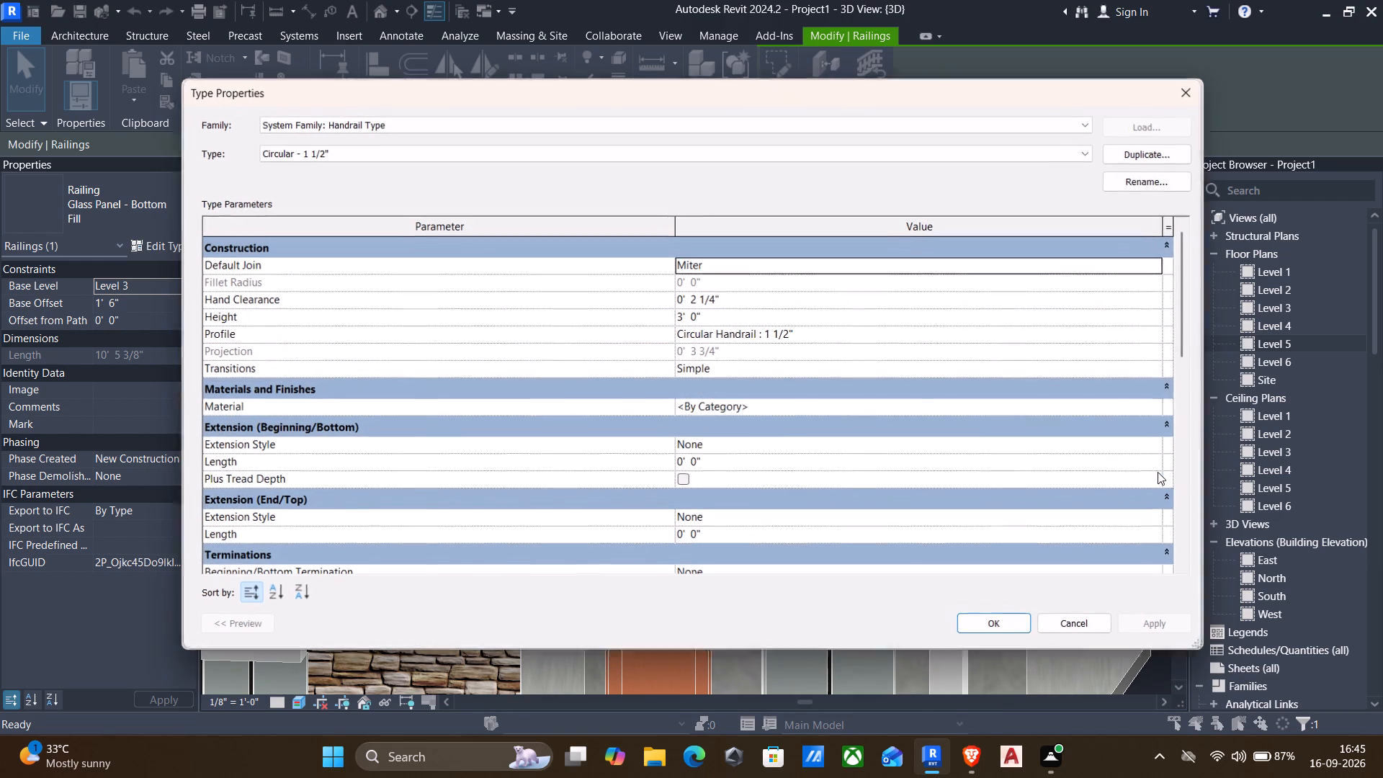
{"action": "left_click", "coordinate": [1183, 99]}
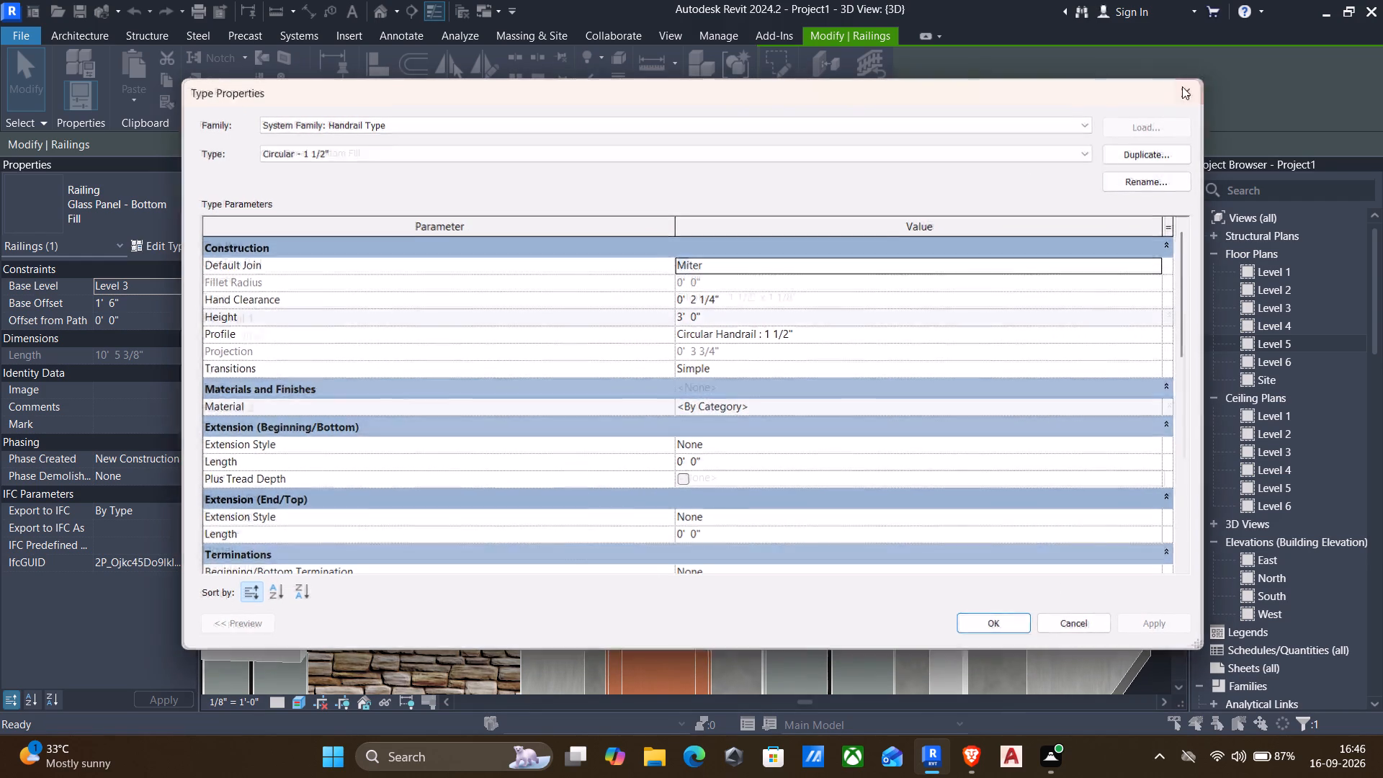
{"action": "left_click", "coordinate": [1177, 89]}
Select all 4.5" INNER WALL instances from the short parapet wall above the balcony and open their structure layer's material for editing.
{"action": "scroll", "coordinate": [993, 206], "scroll_direction": "down", "scroll_amount": 4}
{"action": "scroll", "coordinate": [795, 381], "scroll_direction": "down", "scroll_amount": 2}
{"action": "middle_click_drag", "start_coordinate": [746, 406], "coordinate": [691, 442]}
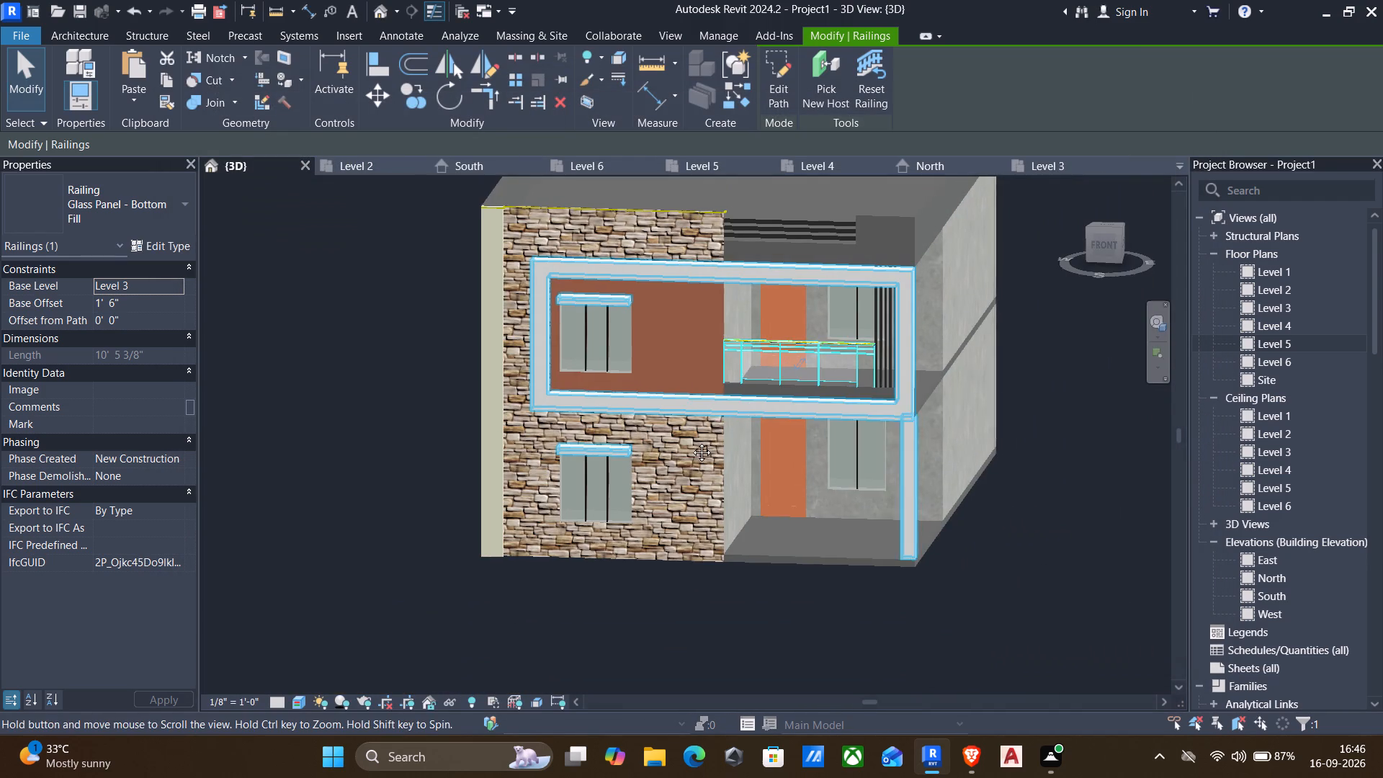
{"action": "middle_click_drag", "start_coordinate": [691, 442], "coordinate": [671, 460]}
{"action": "scroll", "coordinate": [671, 460], "scroll_direction": "down", "scroll_amount": 1}
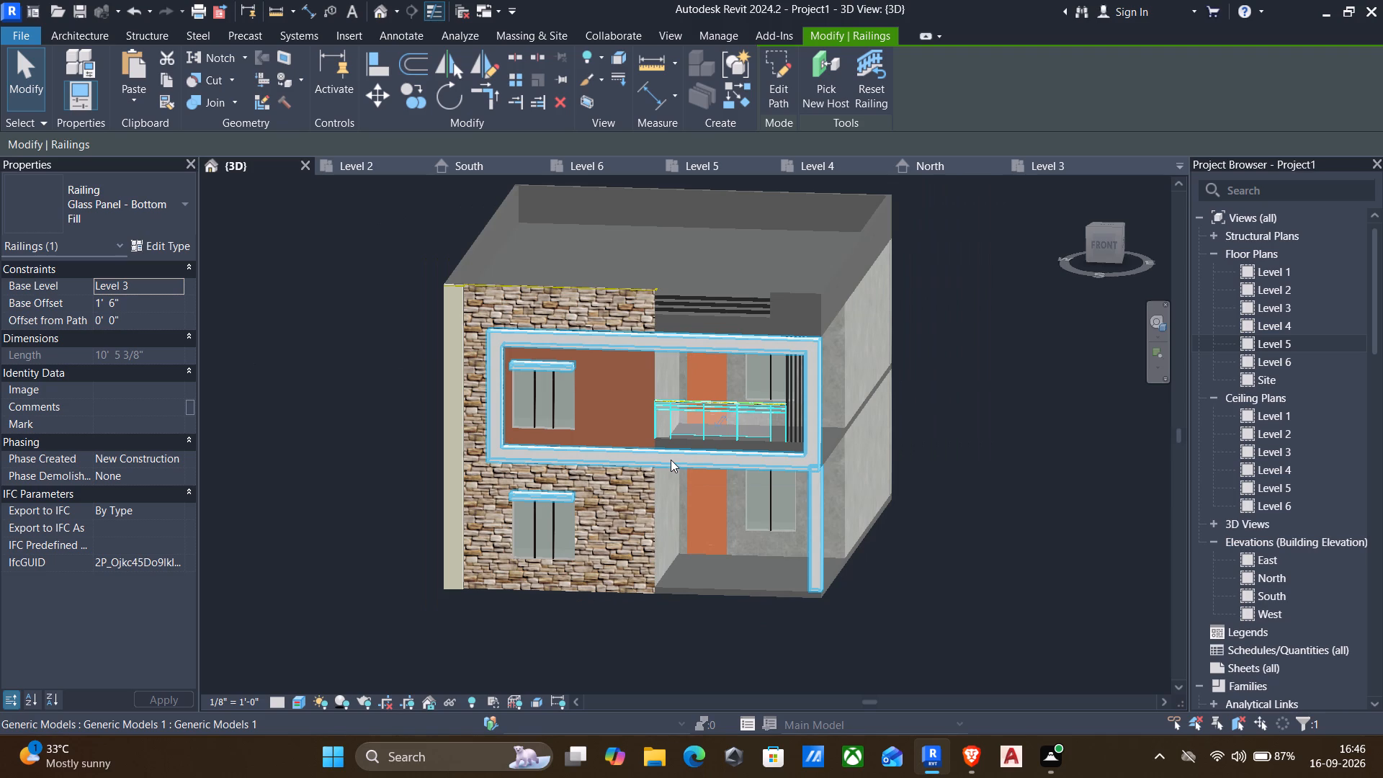
{"action": "left_click", "coordinate": [783, 300]}
{"action": "scroll", "coordinate": [717, 322], "scroll_direction": "up", "scroll_amount": 2}
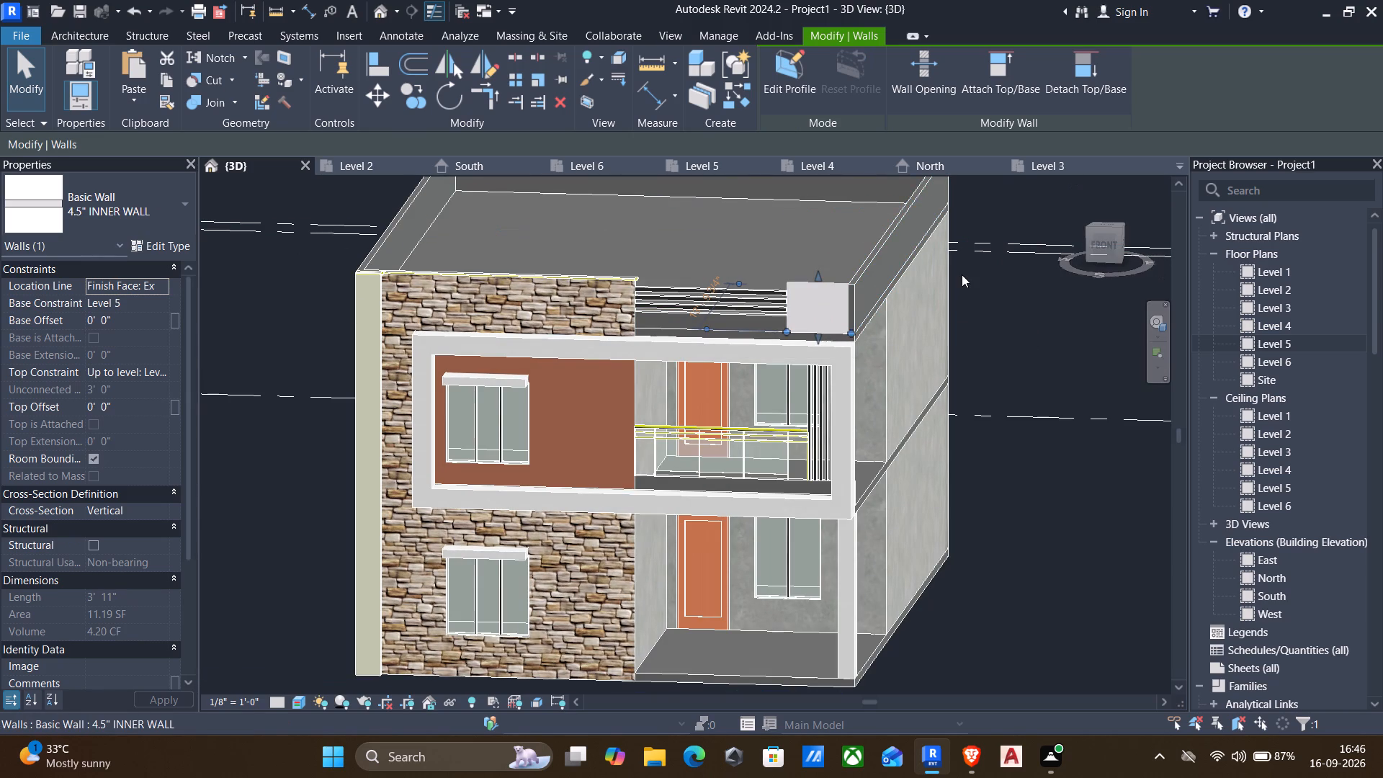
{"action": "left_click", "coordinate": [861, 259]}
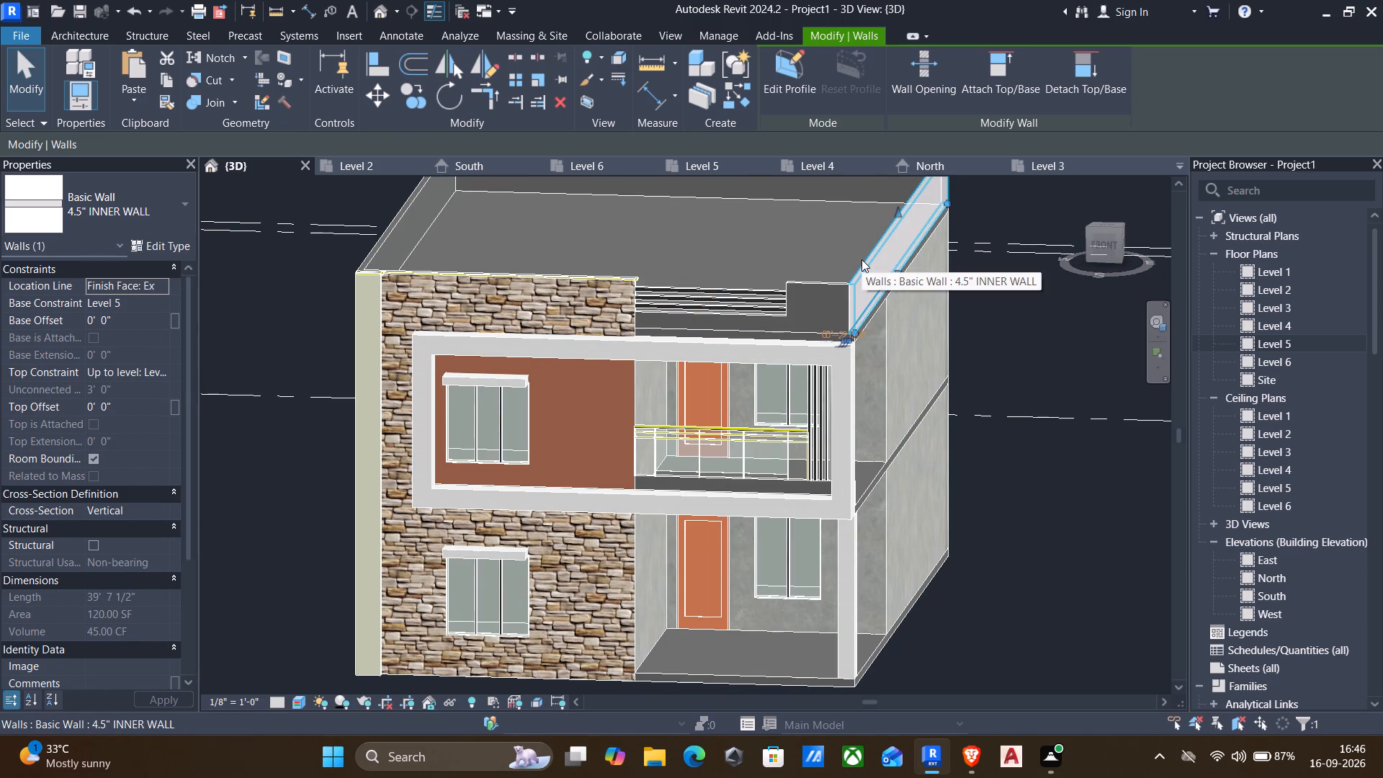
{"action": "left_click", "coordinate": [828, 280]}
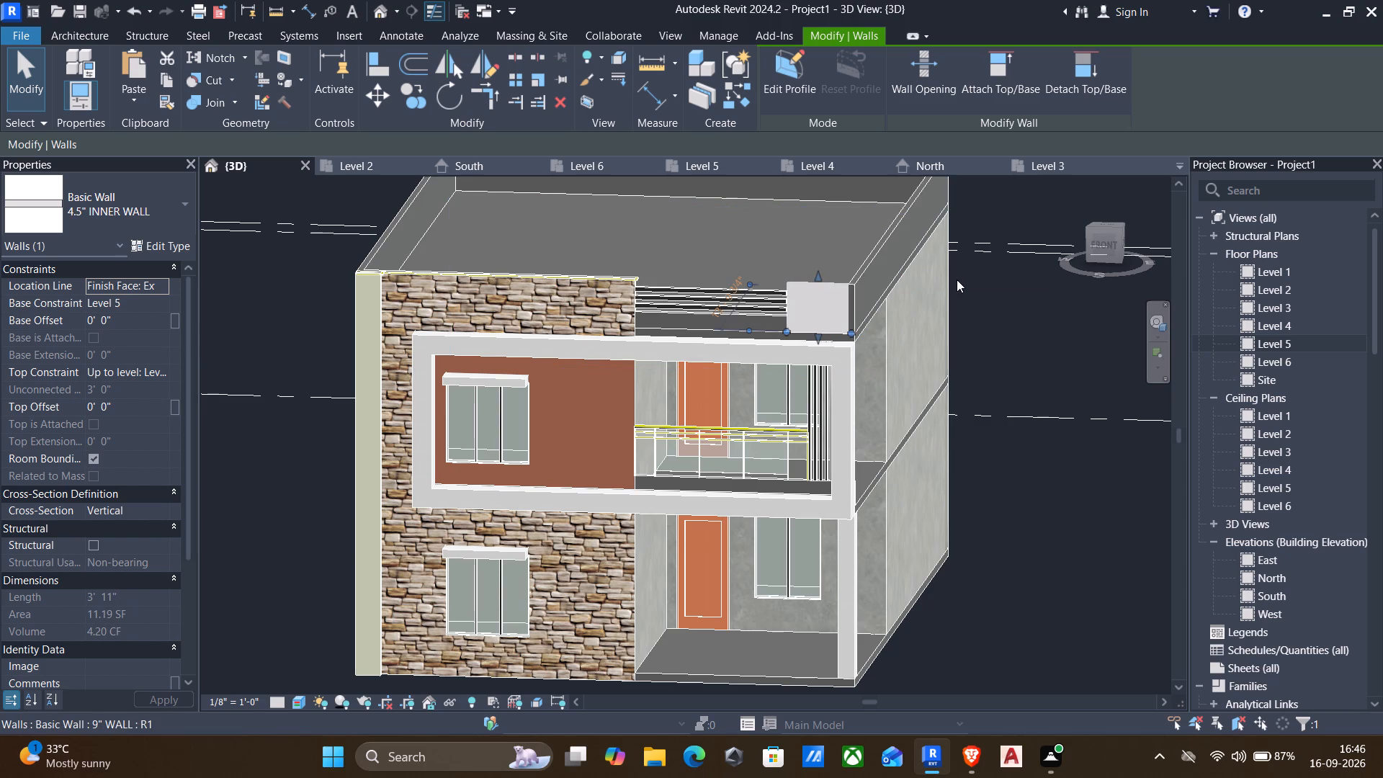
{"action": "type", "text": "sa"}
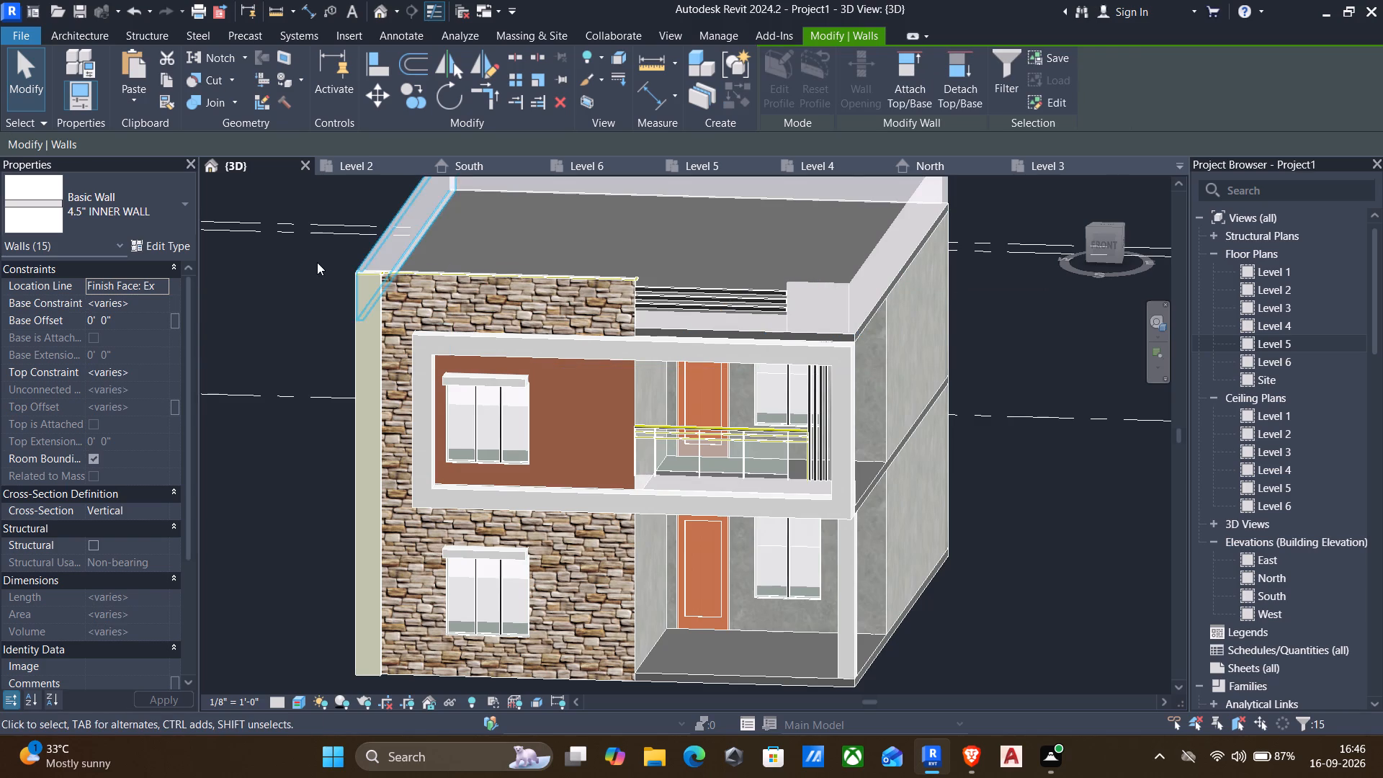
{"action": "scroll", "coordinate": [295, 261], "scroll_direction": "down", "scroll_amount": 2}
{"action": "left_click", "coordinate": [162, 242]}
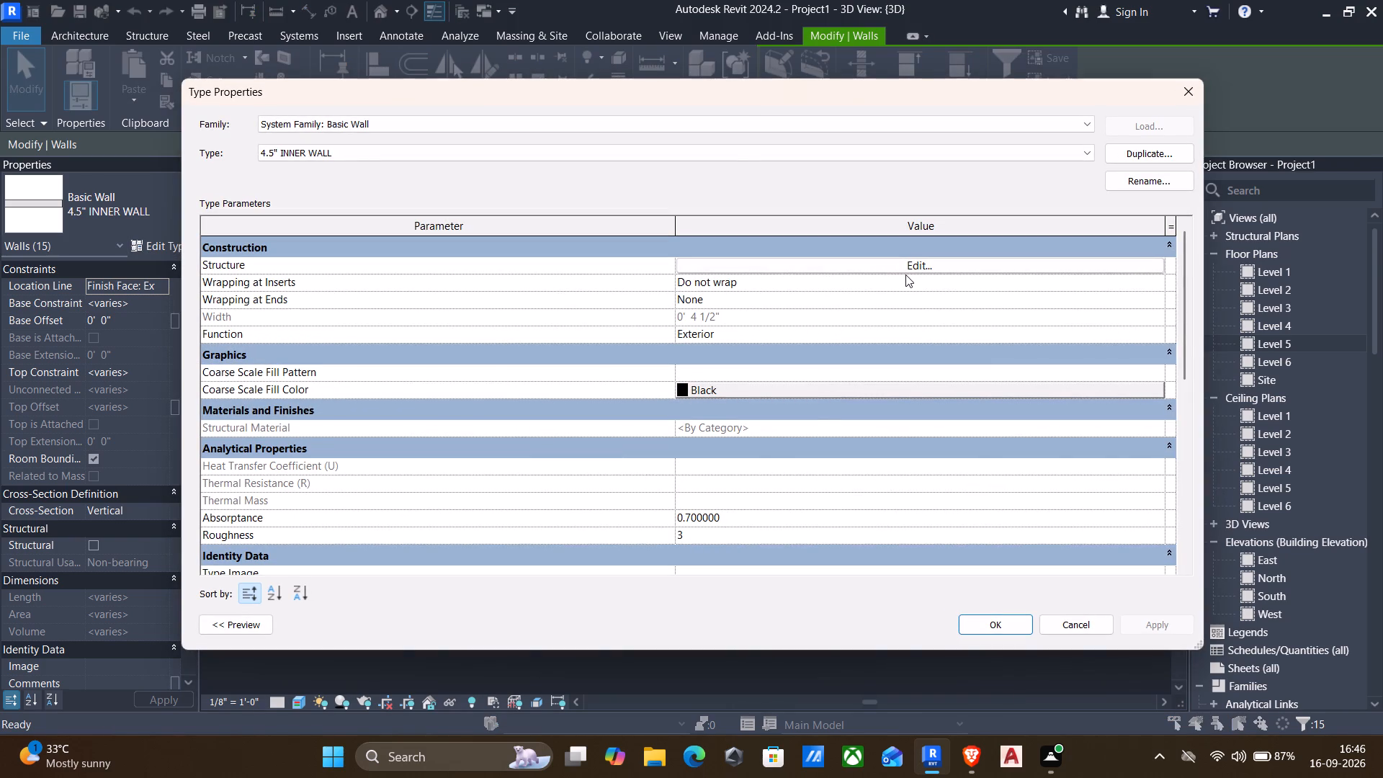
{"action": "left_click", "coordinate": [901, 269]}
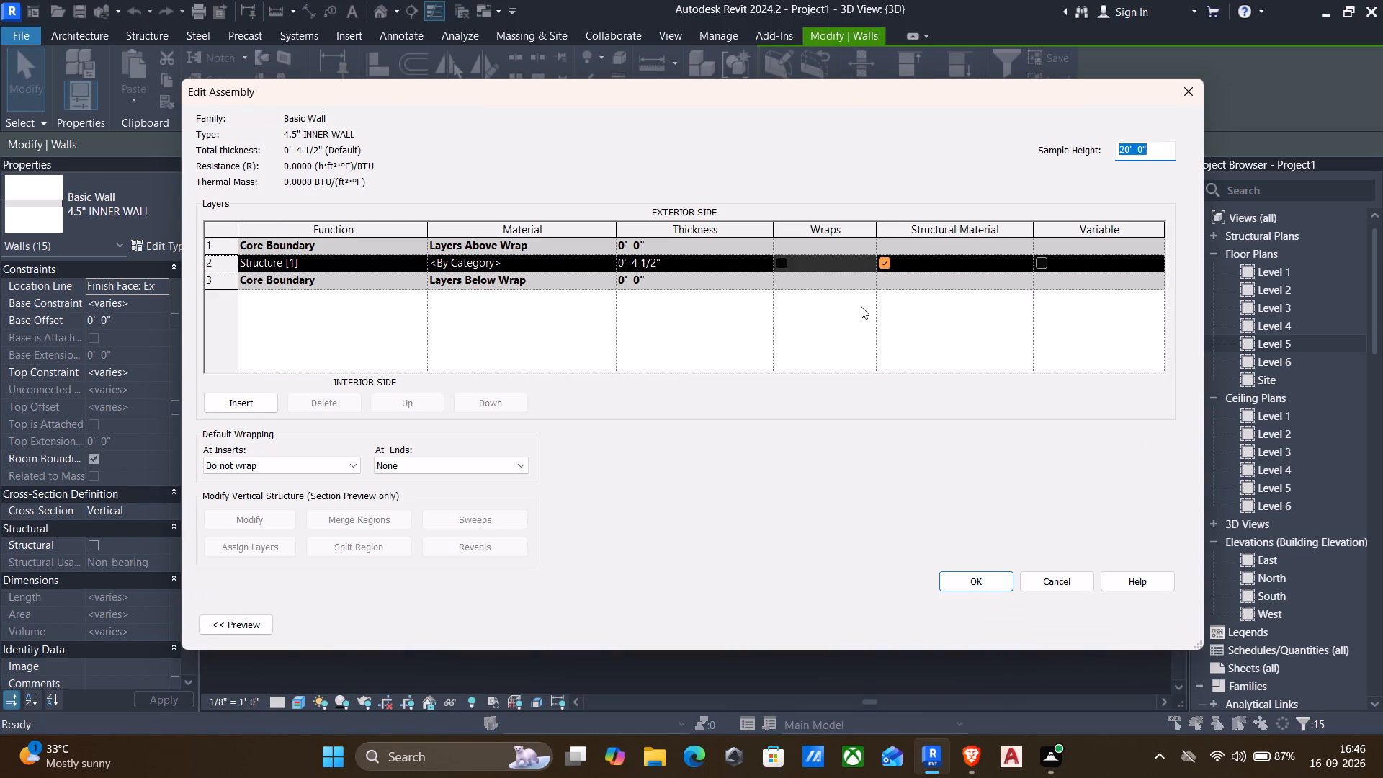
{"action": "left_click", "coordinate": [609, 259]}
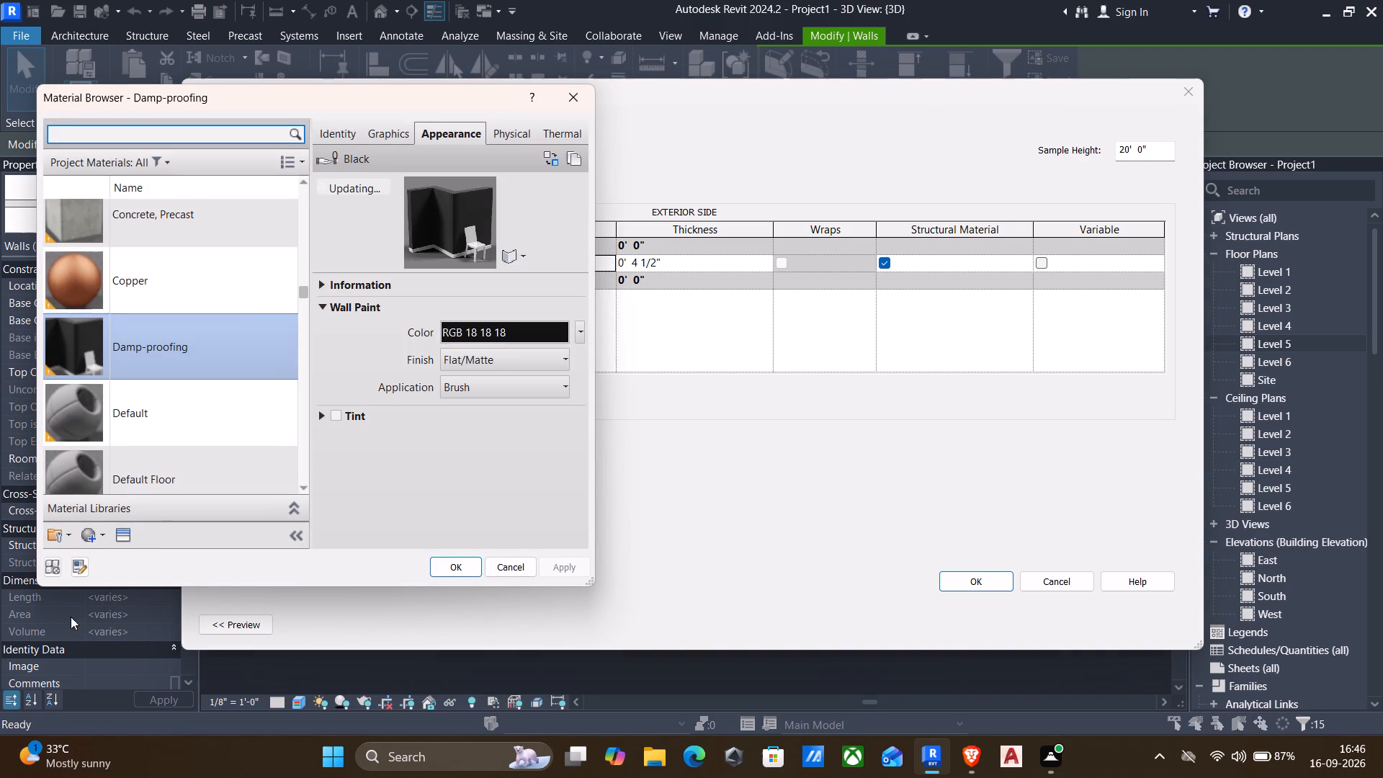
Change the Damp-proofing material's wall paint appearance colour to RGB 214 214 184.
{"action": "left_click", "coordinate": [528, 333]}
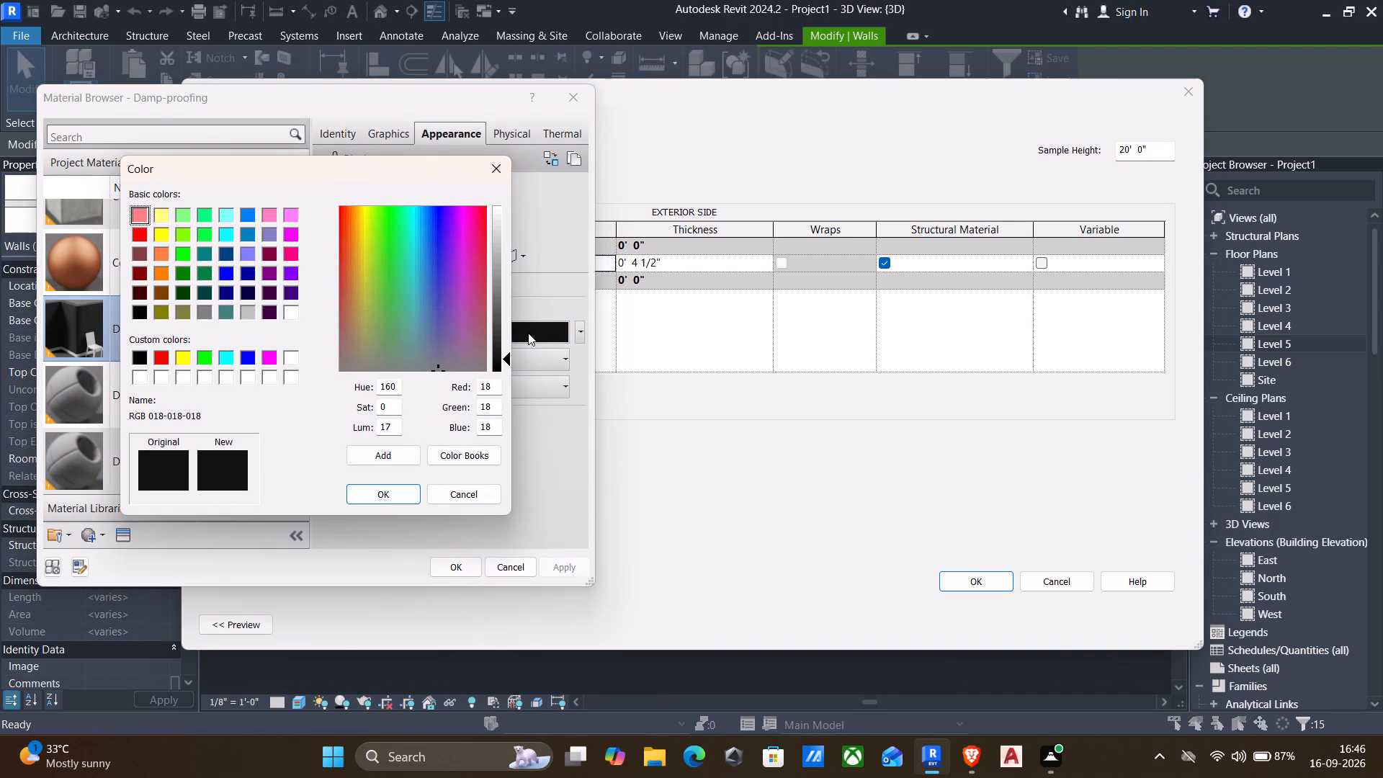
{"action": "left_click", "coordinate": [500, 390]}
{"action": "left_click_drag", "start_coordinate": [498, 390], "coordinate": [387, 394]}
{"action": "type", "text": "214"}
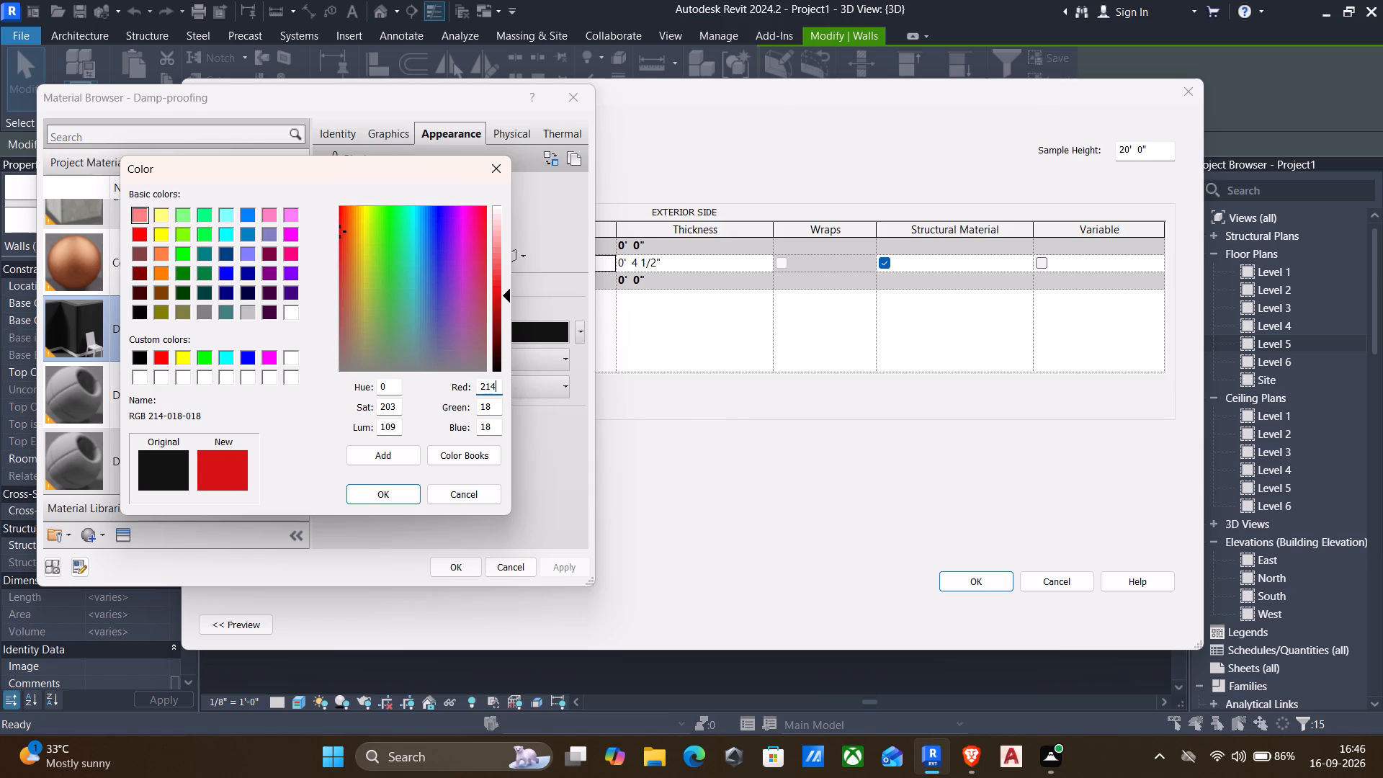
{"action": "left_click", "coordinate": [496, 413]}
{"action": "key", "text": "BackSpace"}
{"action": "key", "text": "BackSpace"}
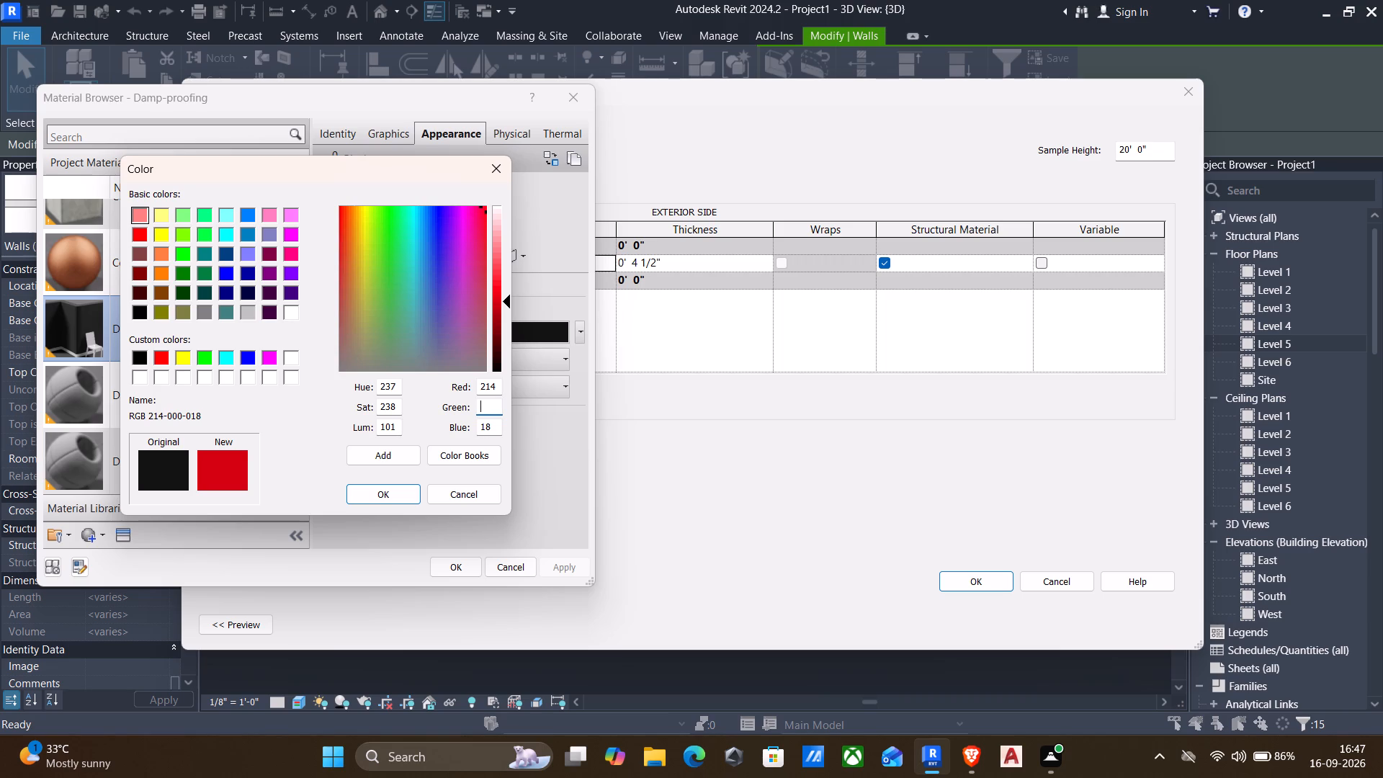
{"action": "type", "text": "214"}
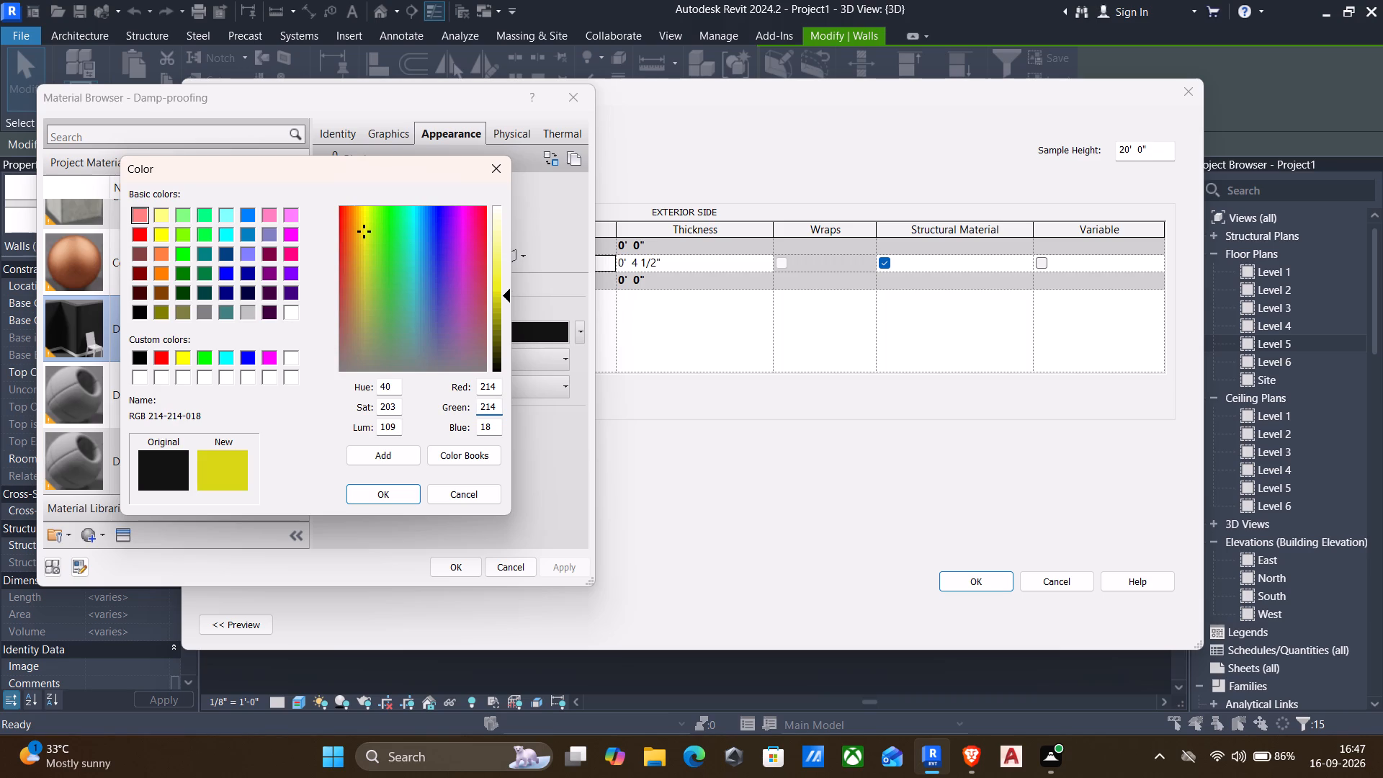
{"action": "left_click", "coordinate": [499, 426]}
{"action": "key", "text": "BackSpace"}
{"action": "key", "text": "BackSpace"}
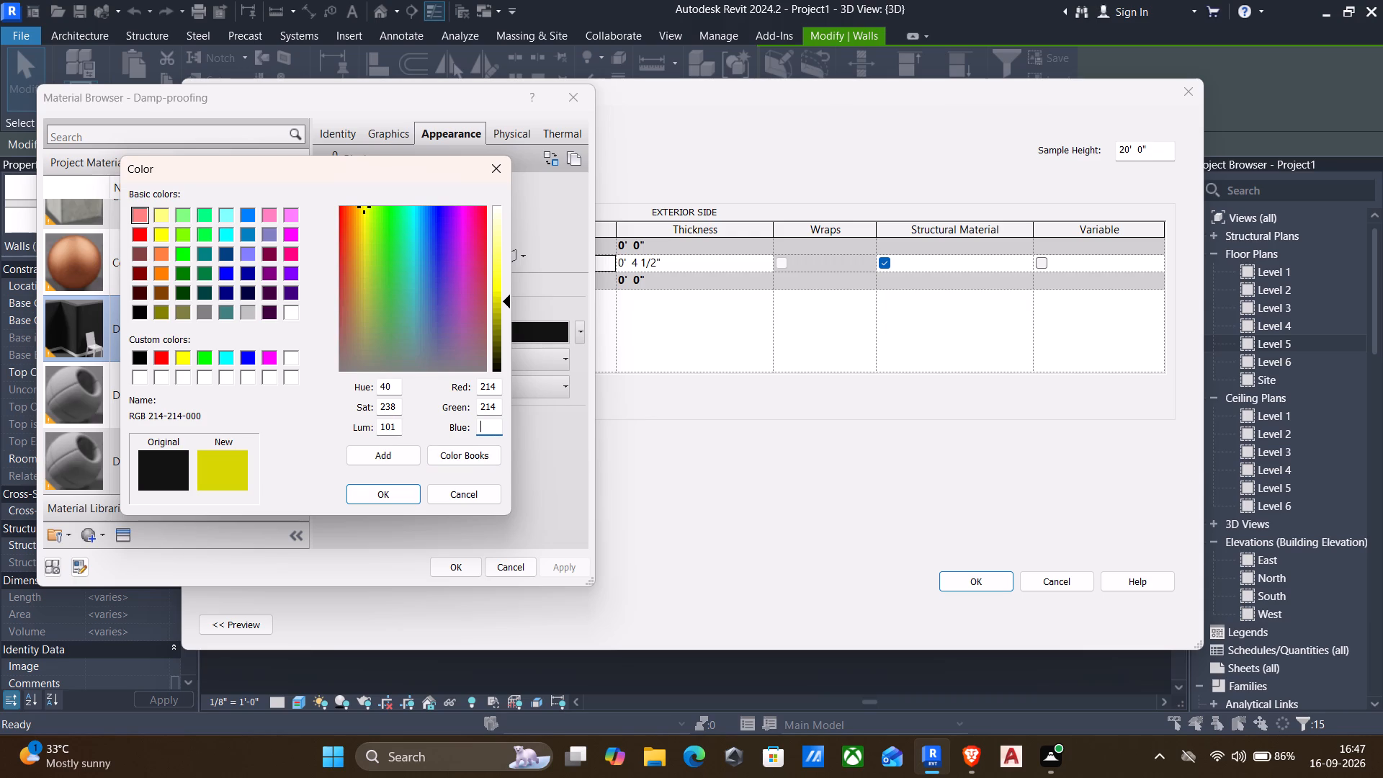
{"action": "key", "text": "1"}
{"action": "type", "text": "84"}
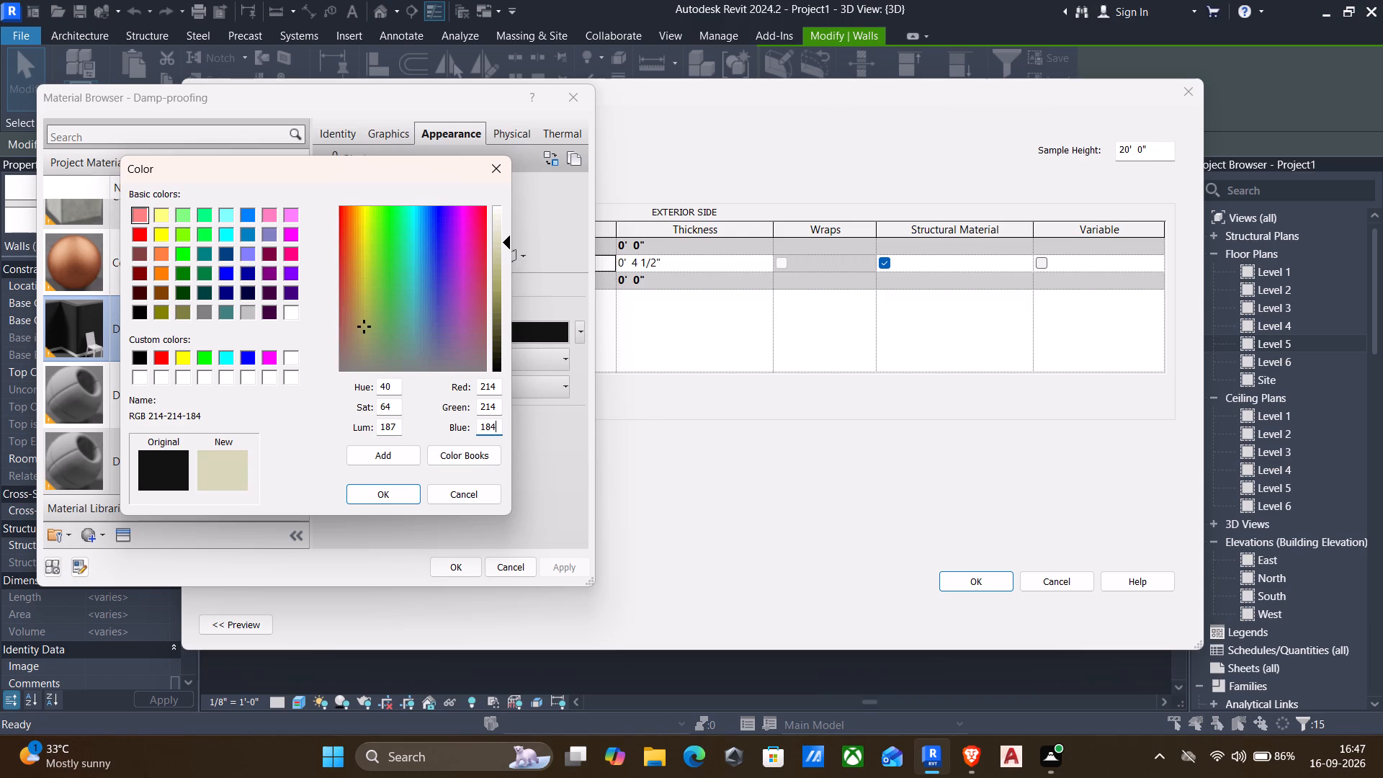
{"action": "left_click", "coordinate": [385, 496]}
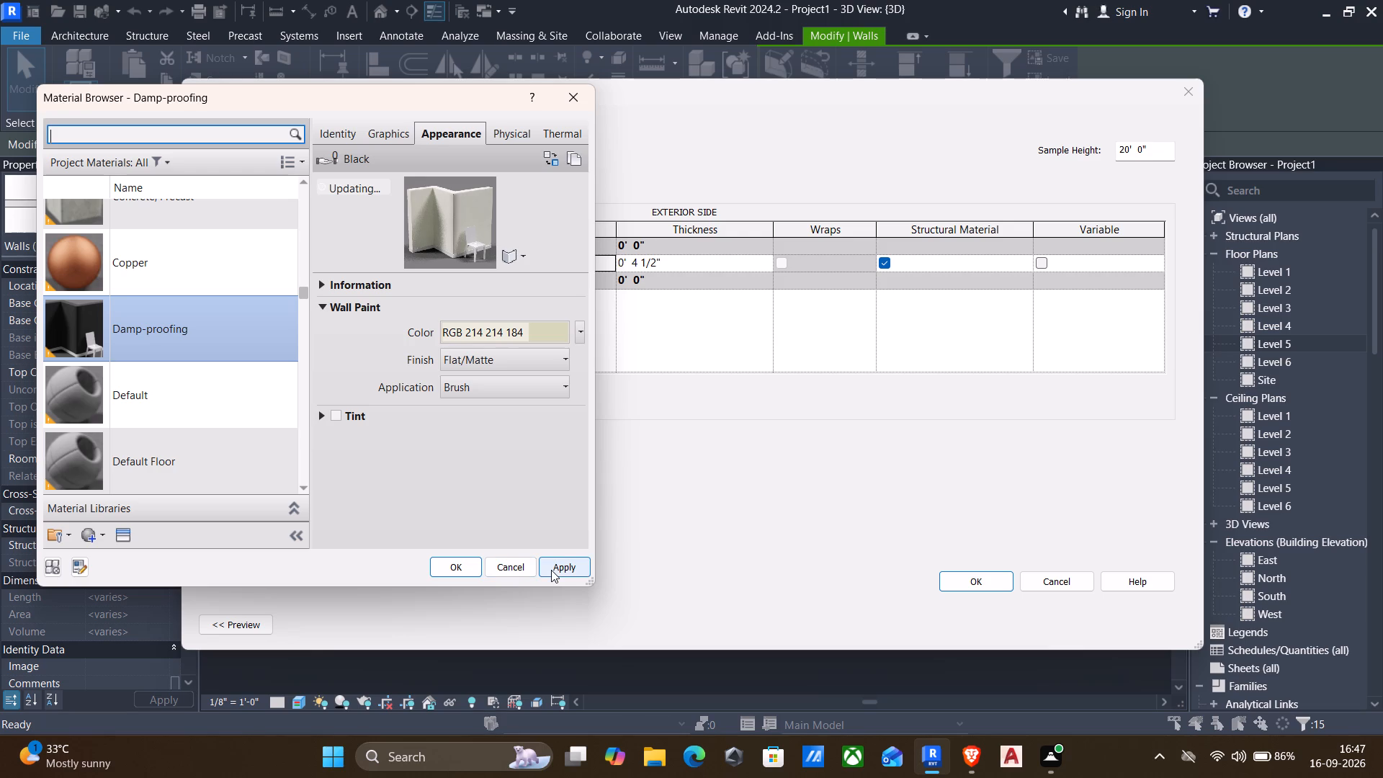
{"action": "left_click", "coordinate": [551, 570]}
Assign Damp-proofing to the structure layer of the 4.5" INNER WALL type and save the type change.
{"action": "left_click", "coordinate": [459, 567]}
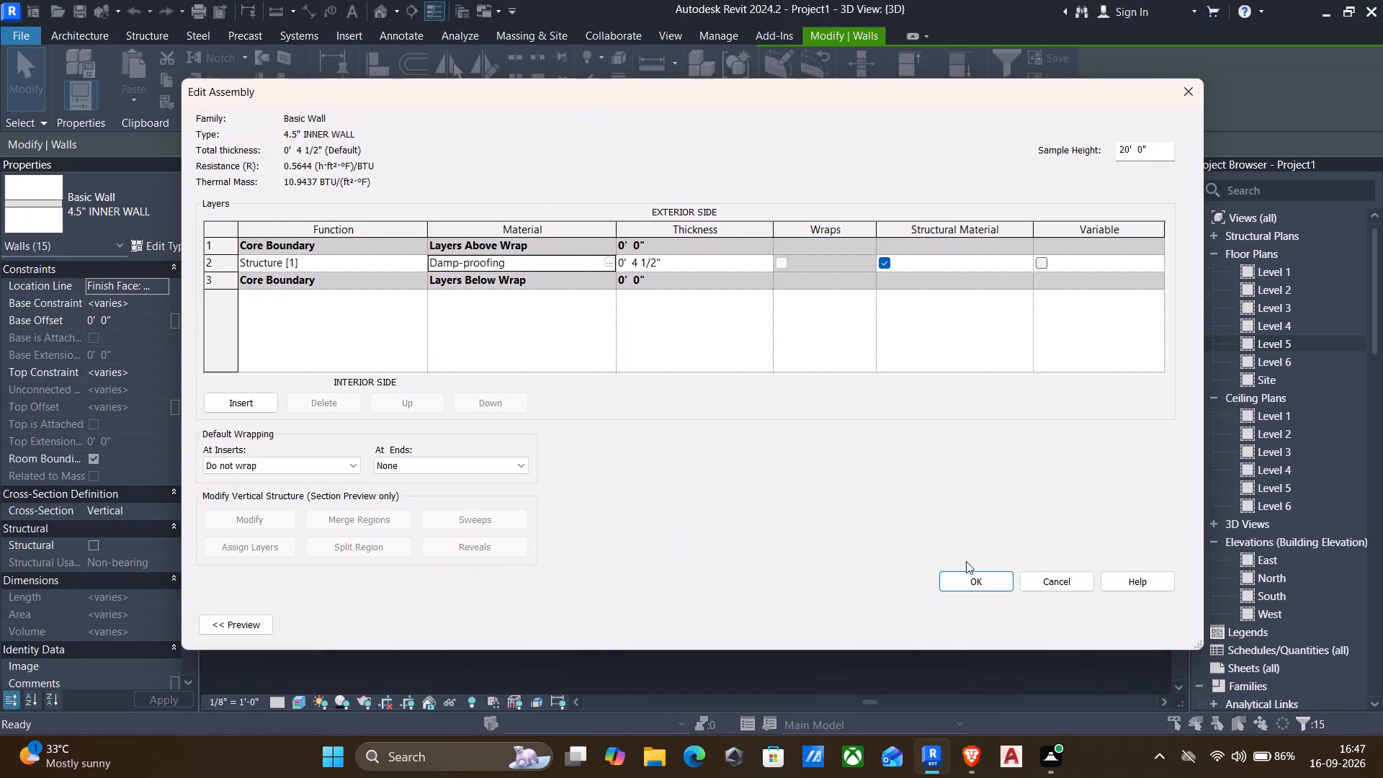
{"action": "left_click", "coordinate": [975, 580]}
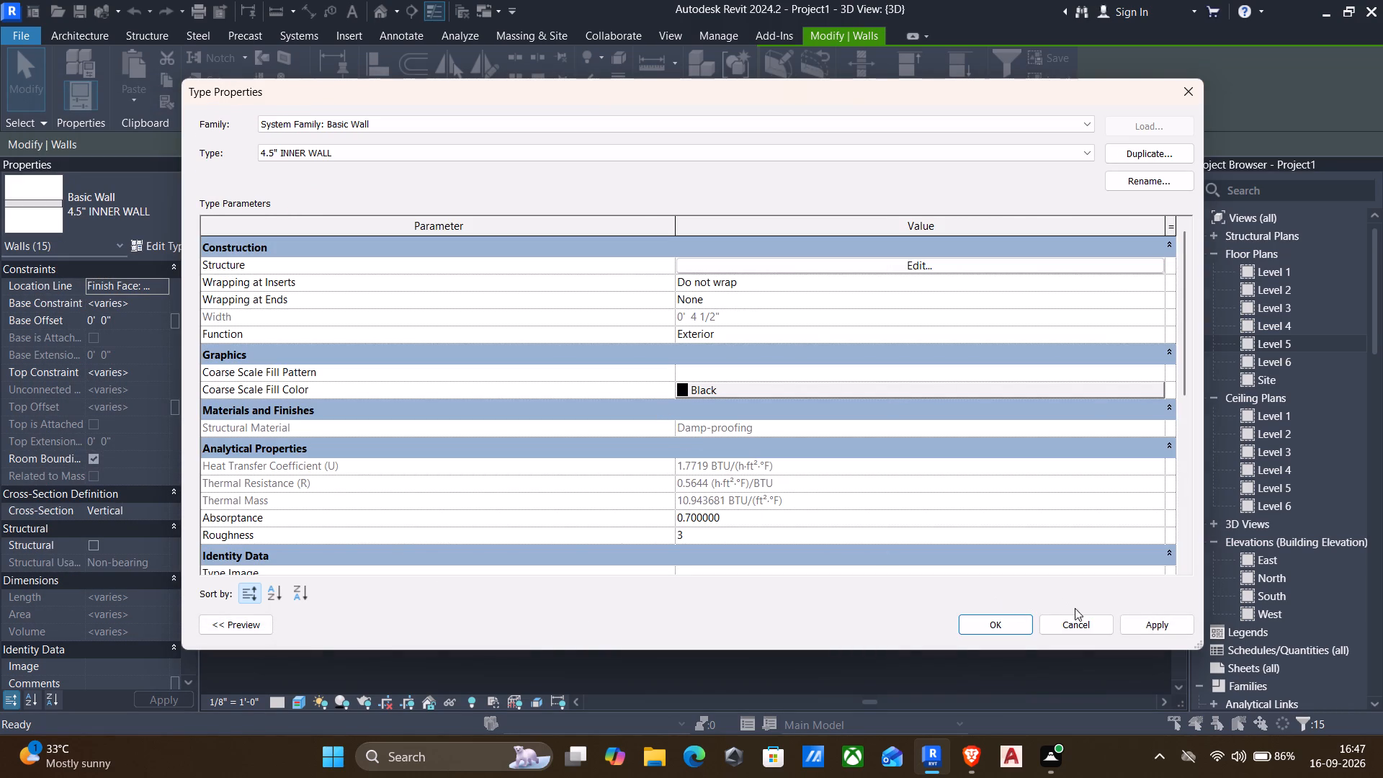
{"action": "left_click", "coordinate": [1151, 627]}
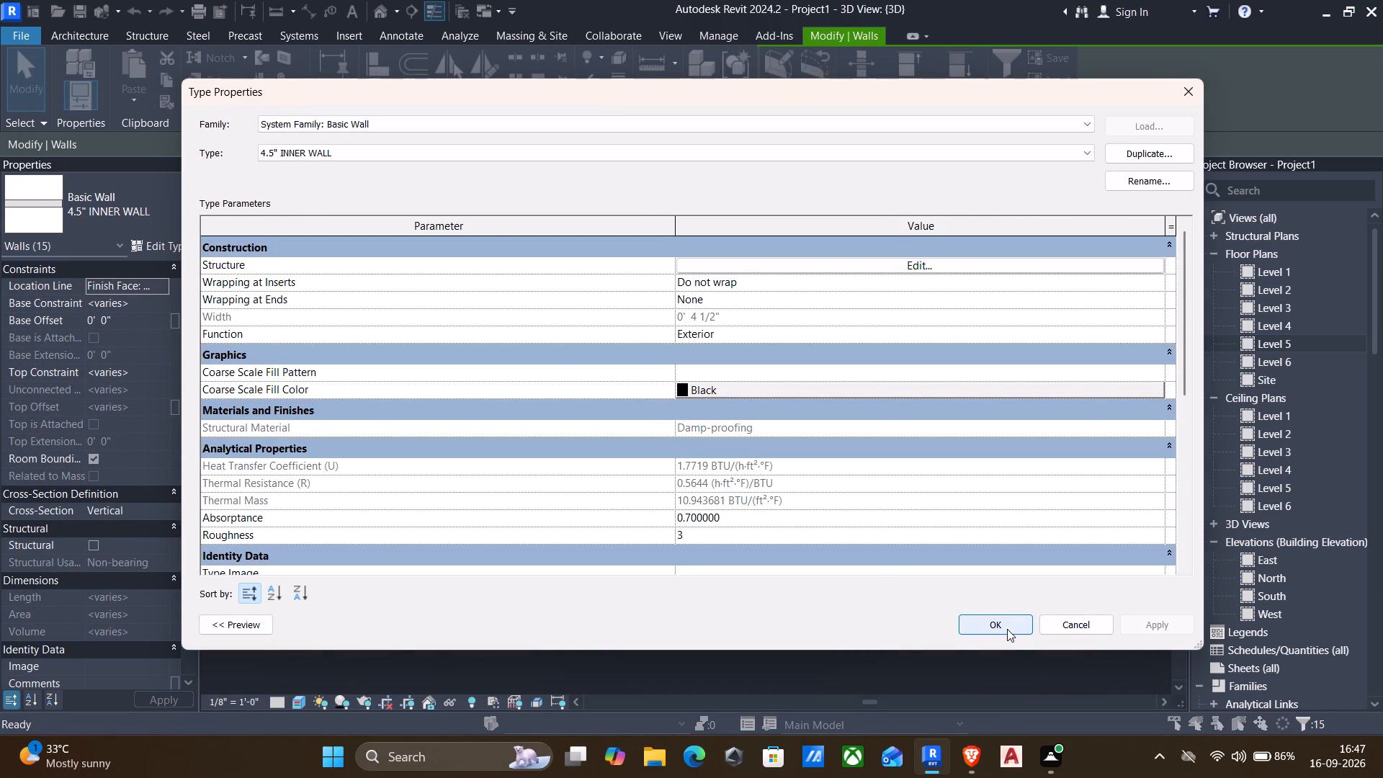
{"action": "left_click", "coordinate": [1007, 629]}
Set the 3D view's visual style to Realistic.
{"action": "scroll", "coordinate": [718, 402], "scroll_direction": "down", "scroll_amount": 1}
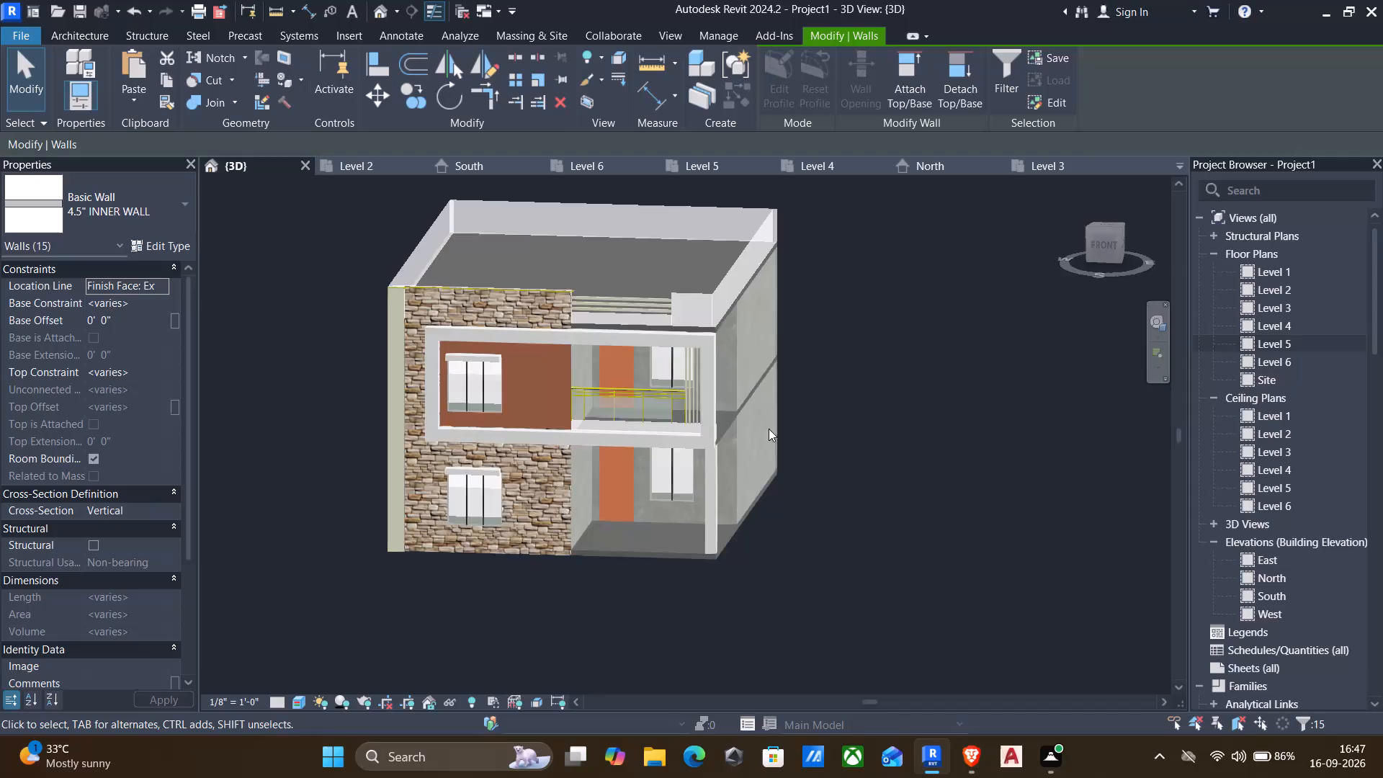
{"action": "left_click", "coordinate": [300, 704]}
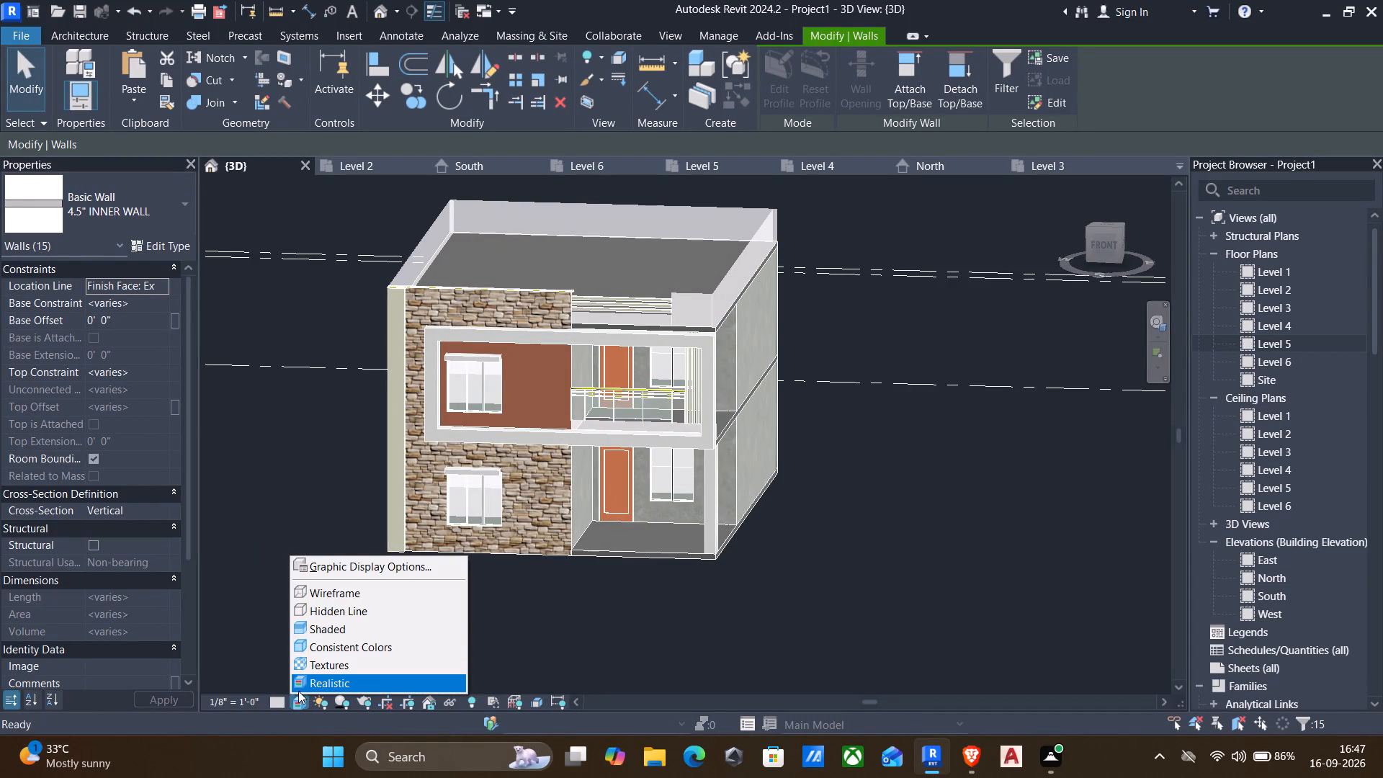
{"action": "left_click", "coordinate": [300, 683]}
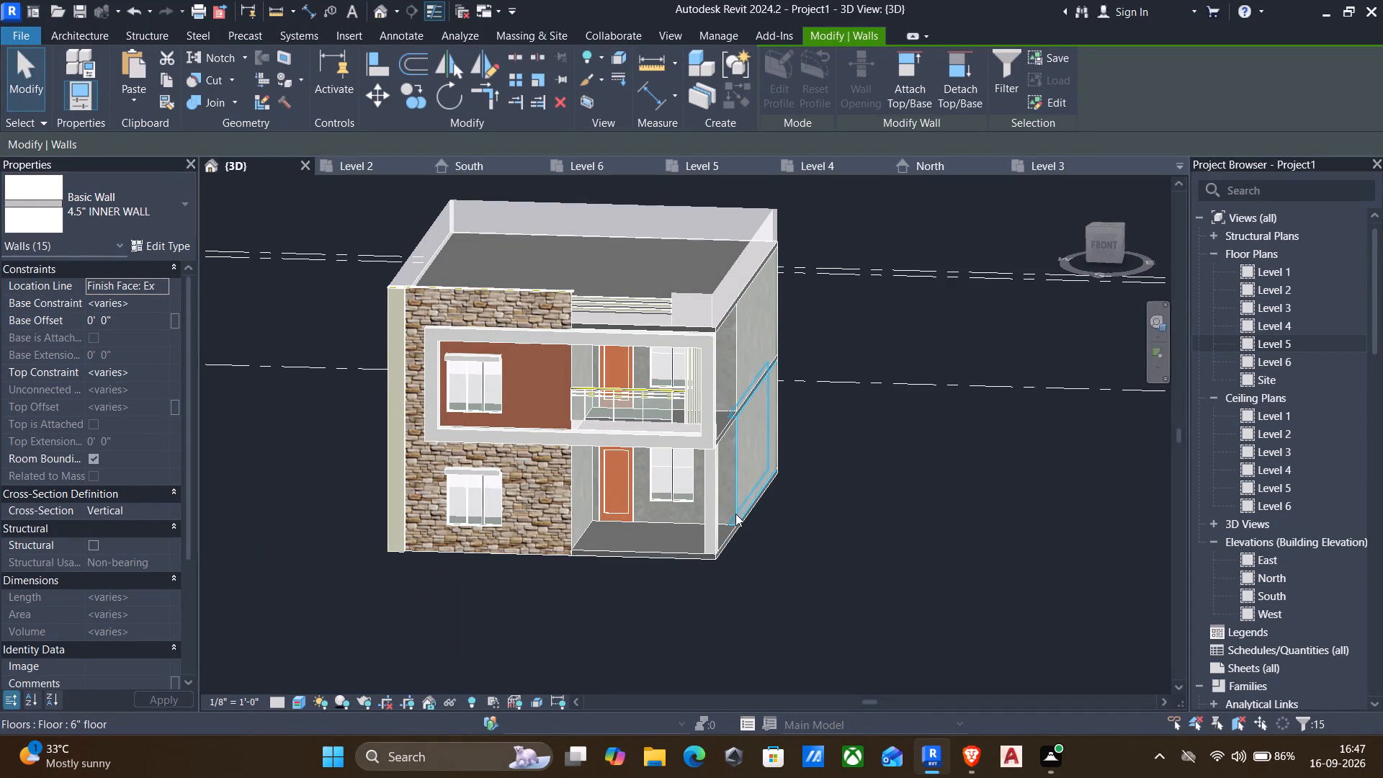
Clear the wall selection and examine the parapet walls and facade finishes from the front and right sides of the building.
{"action": "middle_click_drag", "start_coordinate": [673, 373], "coordinate": [588, 385], "text": "shift"}
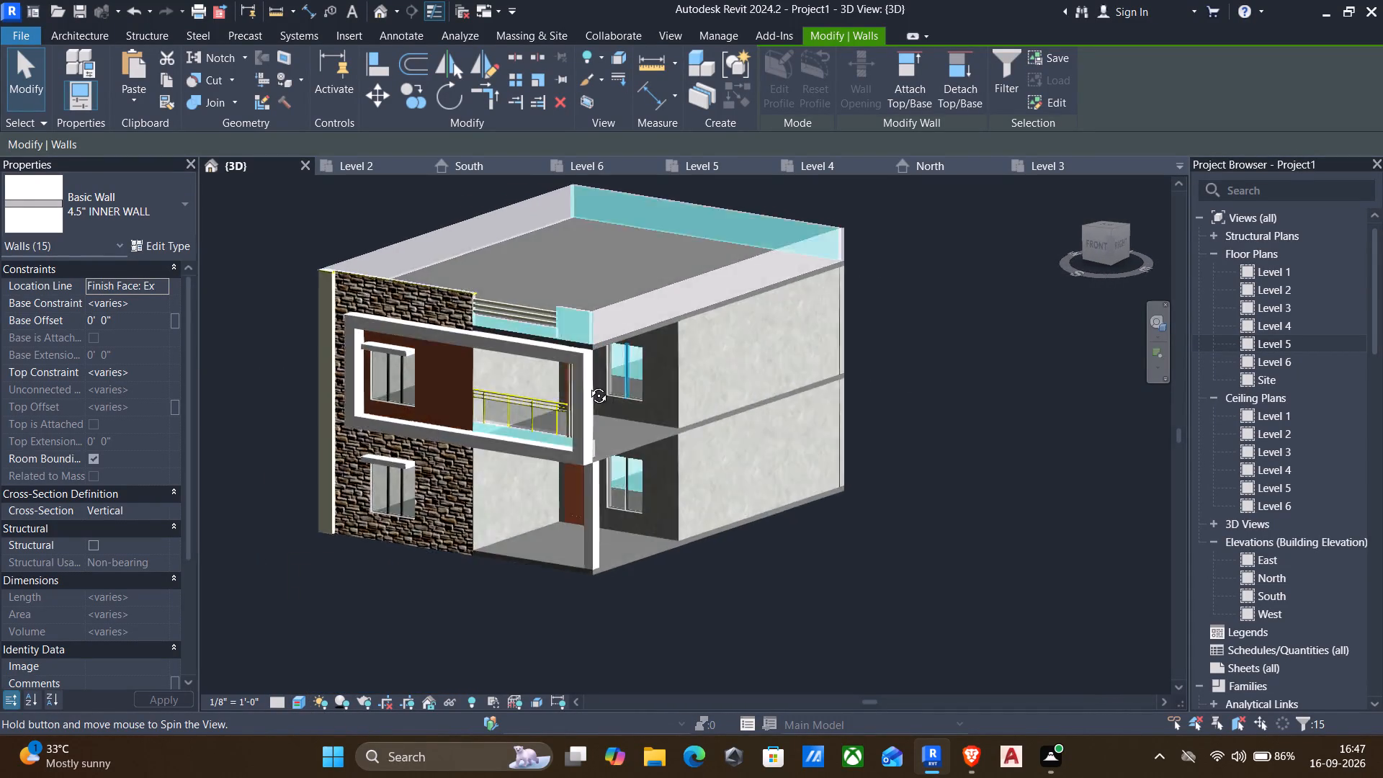
{"action": "middle_click_drag", "start_coordinate": [588, 385], "coordinate": [588, 380], "text": "shift"}
{"action": "scroll", "coordinate": [569, 310], "scroll_direction": "up", "scroll_amount": 3}
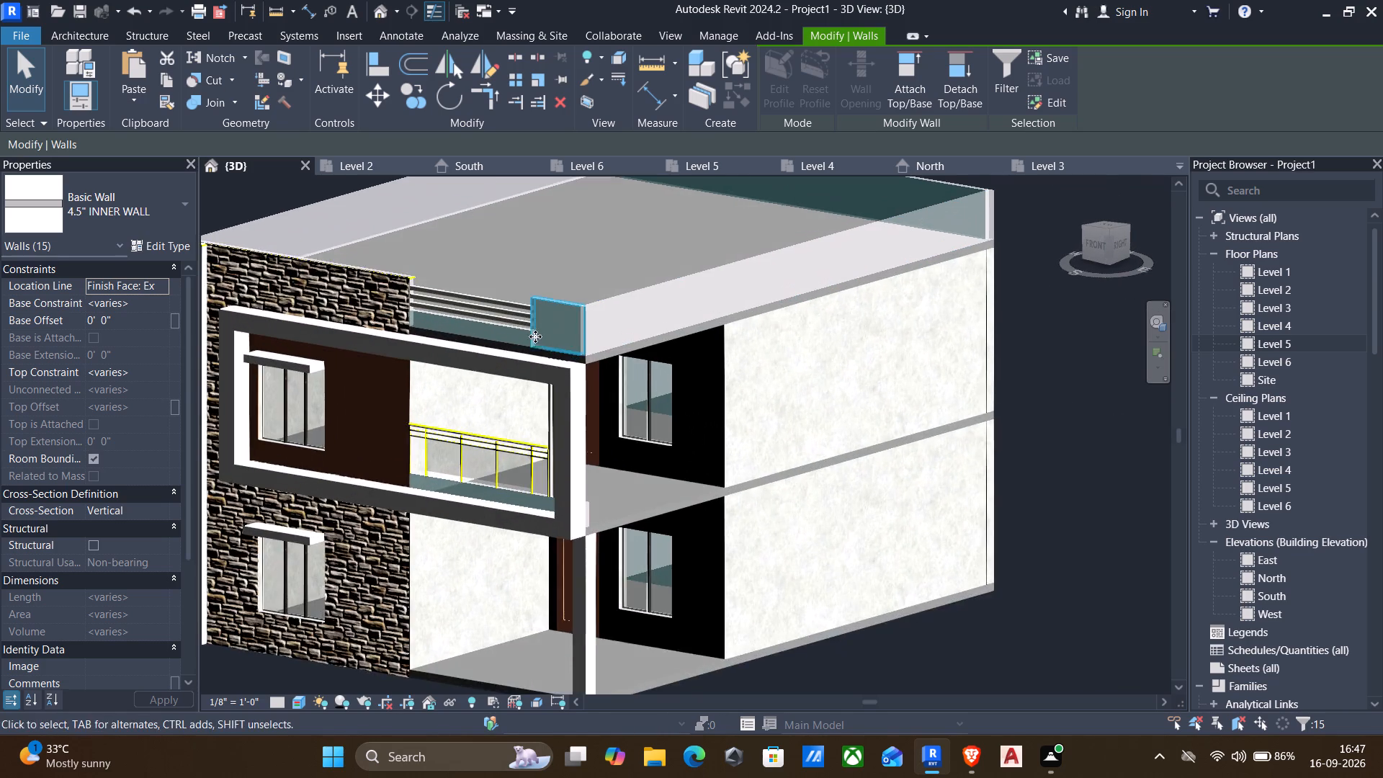
{"action": "middle_click_drag", "start_coordinate": [535, 339], "coordinate": [574, 335], "text": "shift"}
{"action": "scroll", "coordinate": [576, 333], "scroll_direction": "down", "scroll_amount": 2}
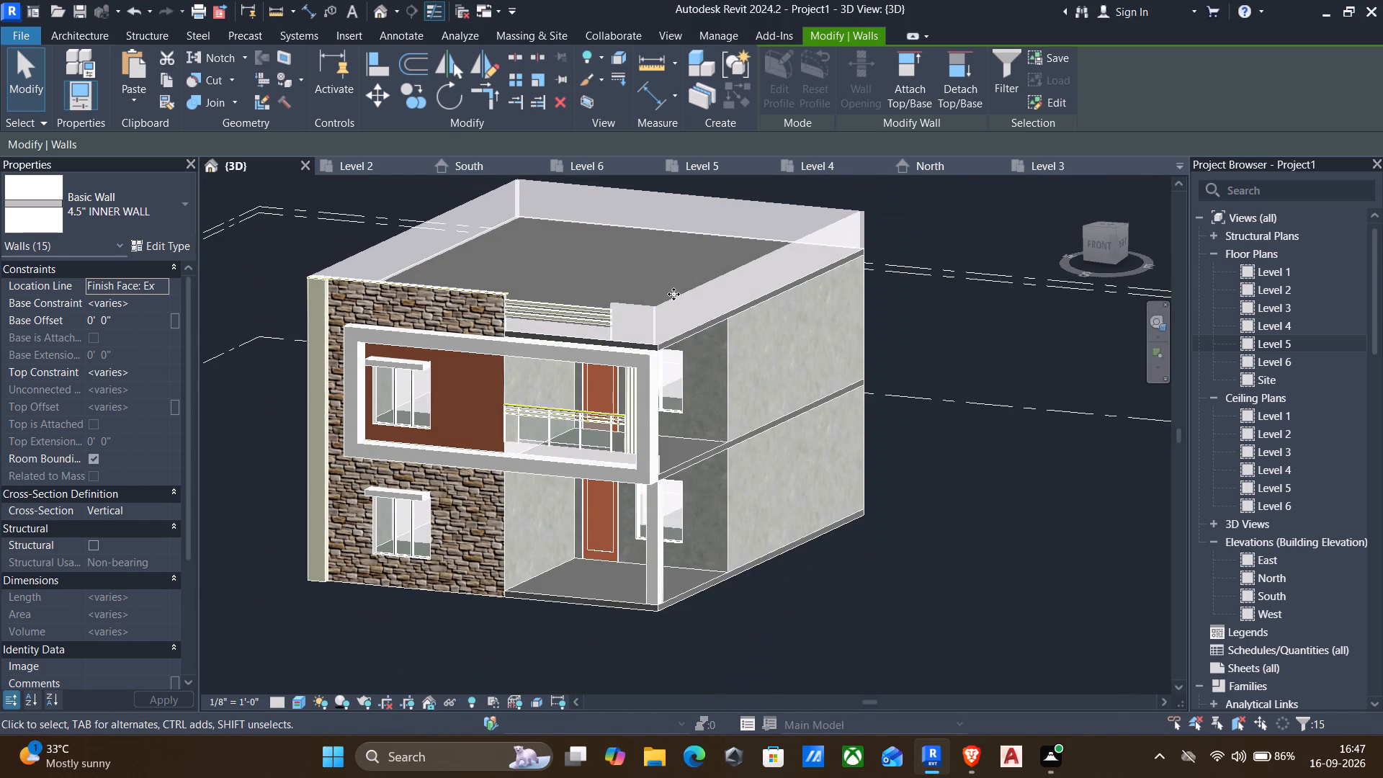
{"action": "key", "text": "Escape"}
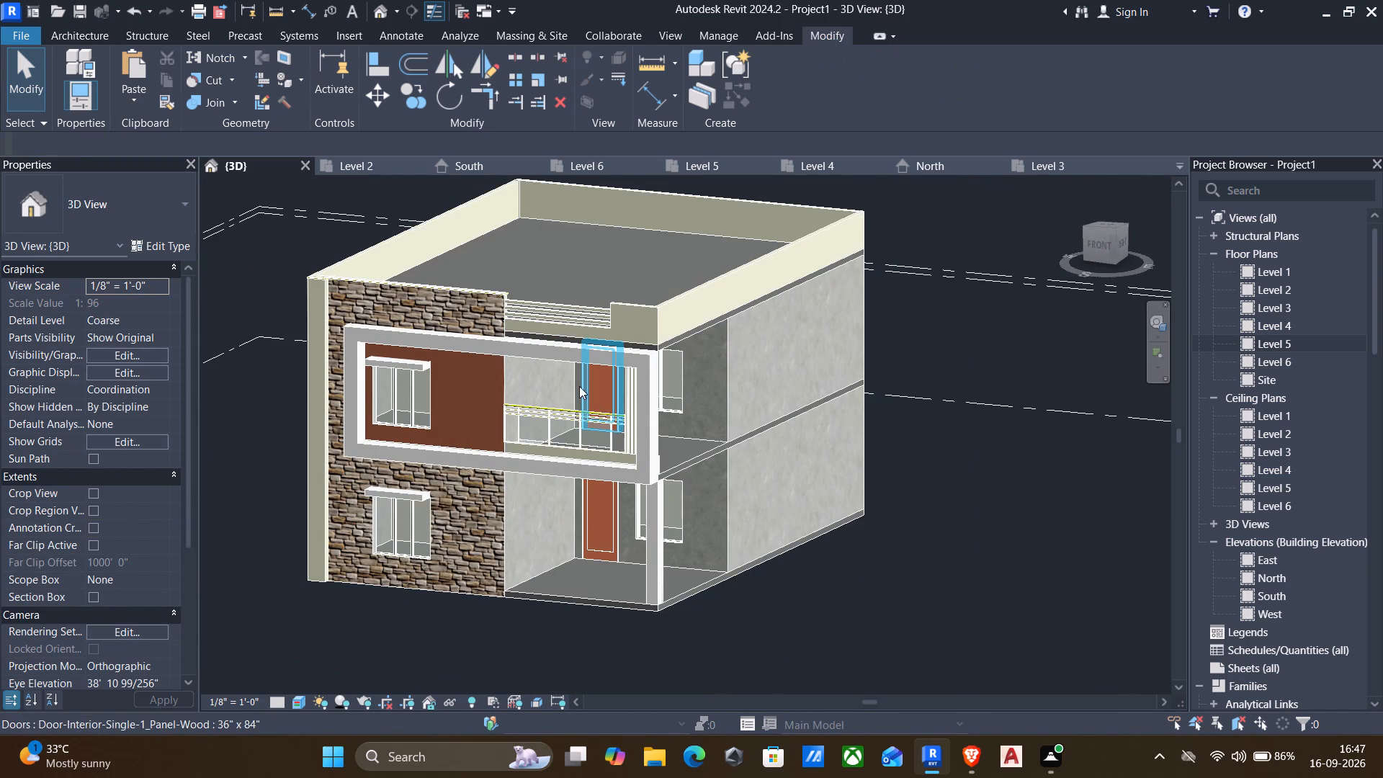
{"action": "scroll", "coordinate": [392, 389], "scroll_direction": "down", "scroll_amount": 2}
{"action": "middle_click_drag", "start_coordinate": [429, 484], "coordinate": [441, 441]}
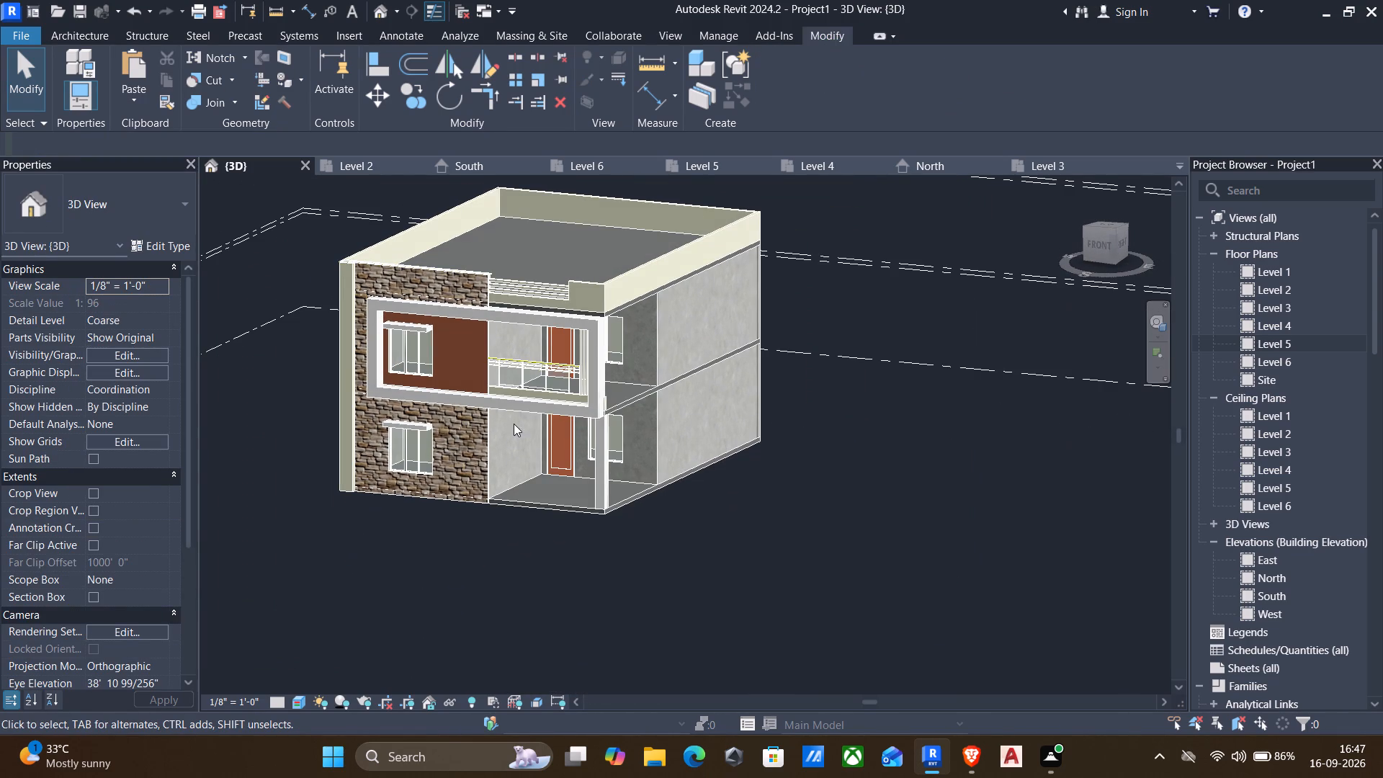
{"action": "scroll", "coordinate": [833, 604], "scroll_direction": "down", "scroll_amount": 1}
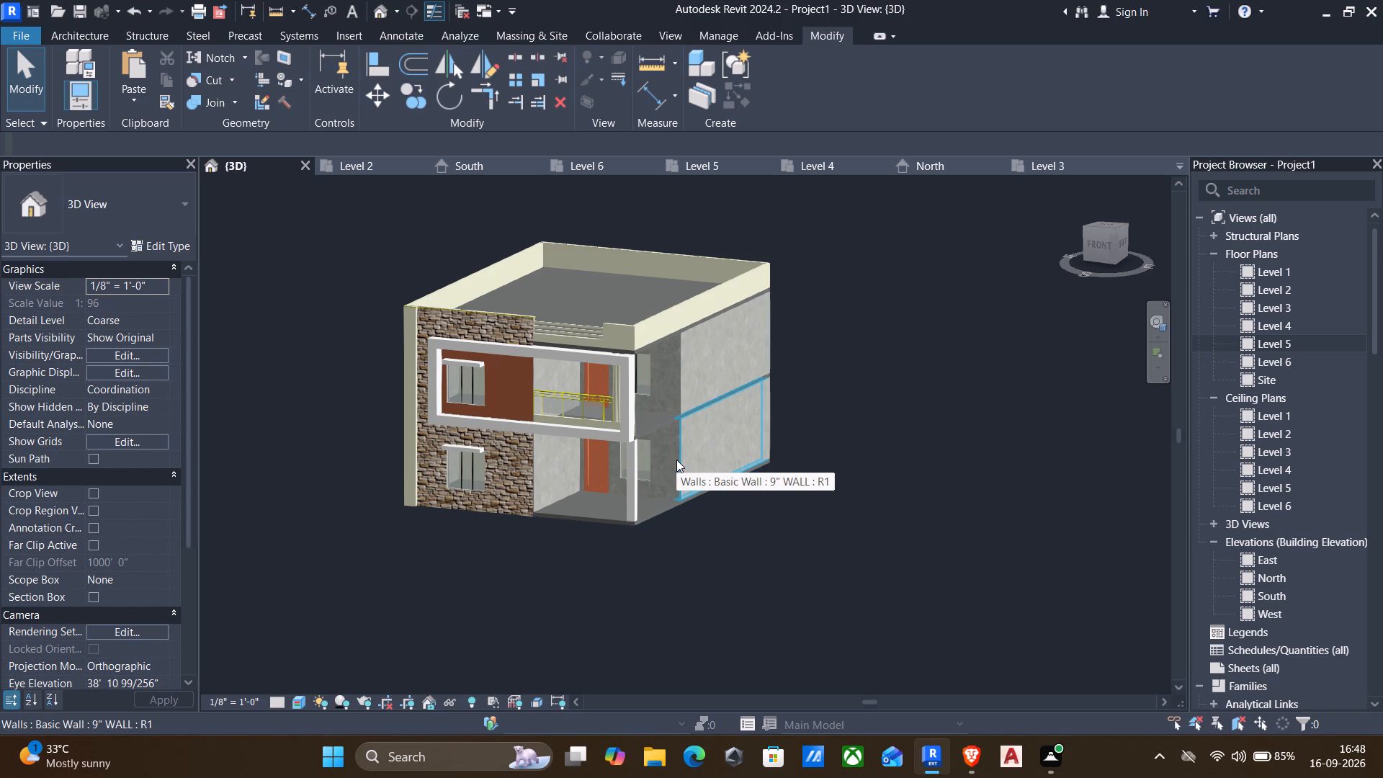
{"action": "scroll", "coordinate": [408, 444], "scroll_direction": "down", "scroll_amount": 1}
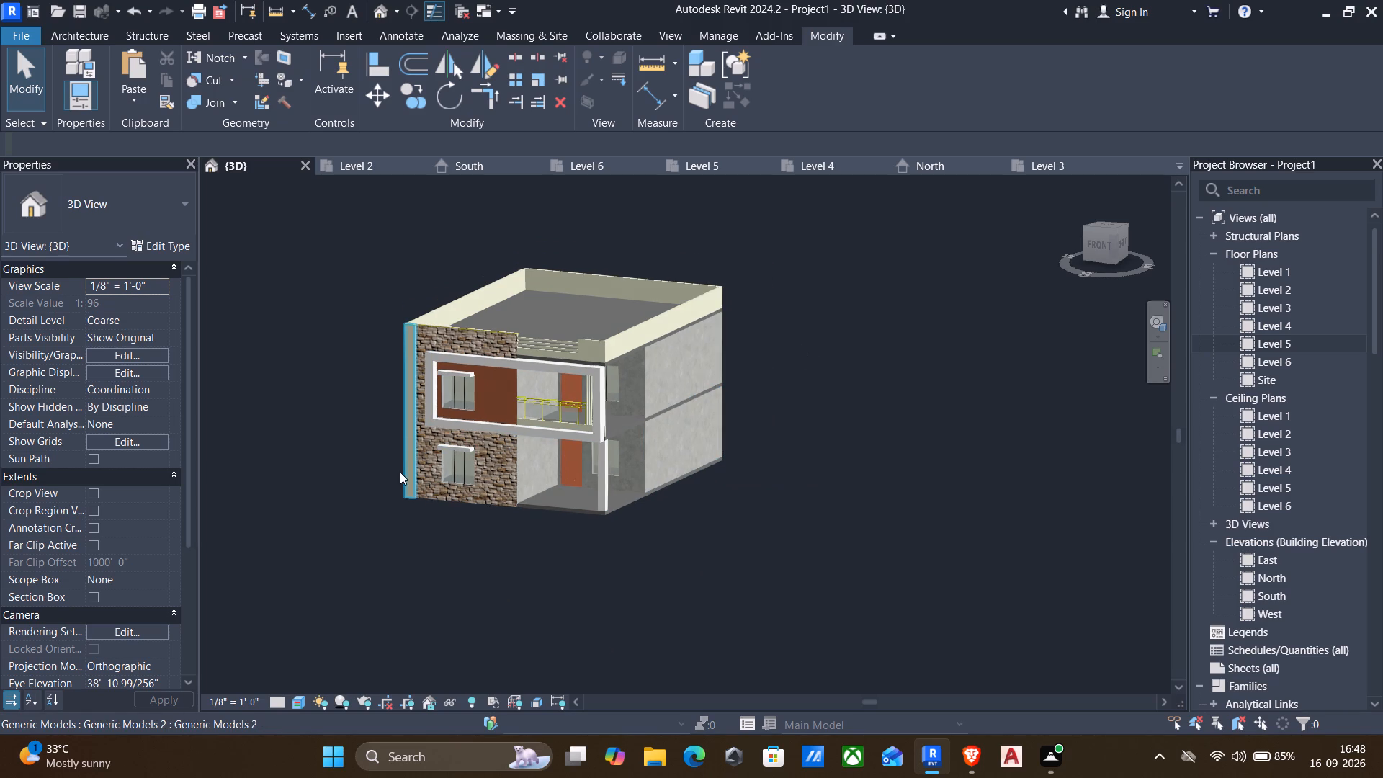
{"action": "middle_click_drag", "start_coordinate": [400, 478], "coordinate": [331, 473], "text": "shift"}
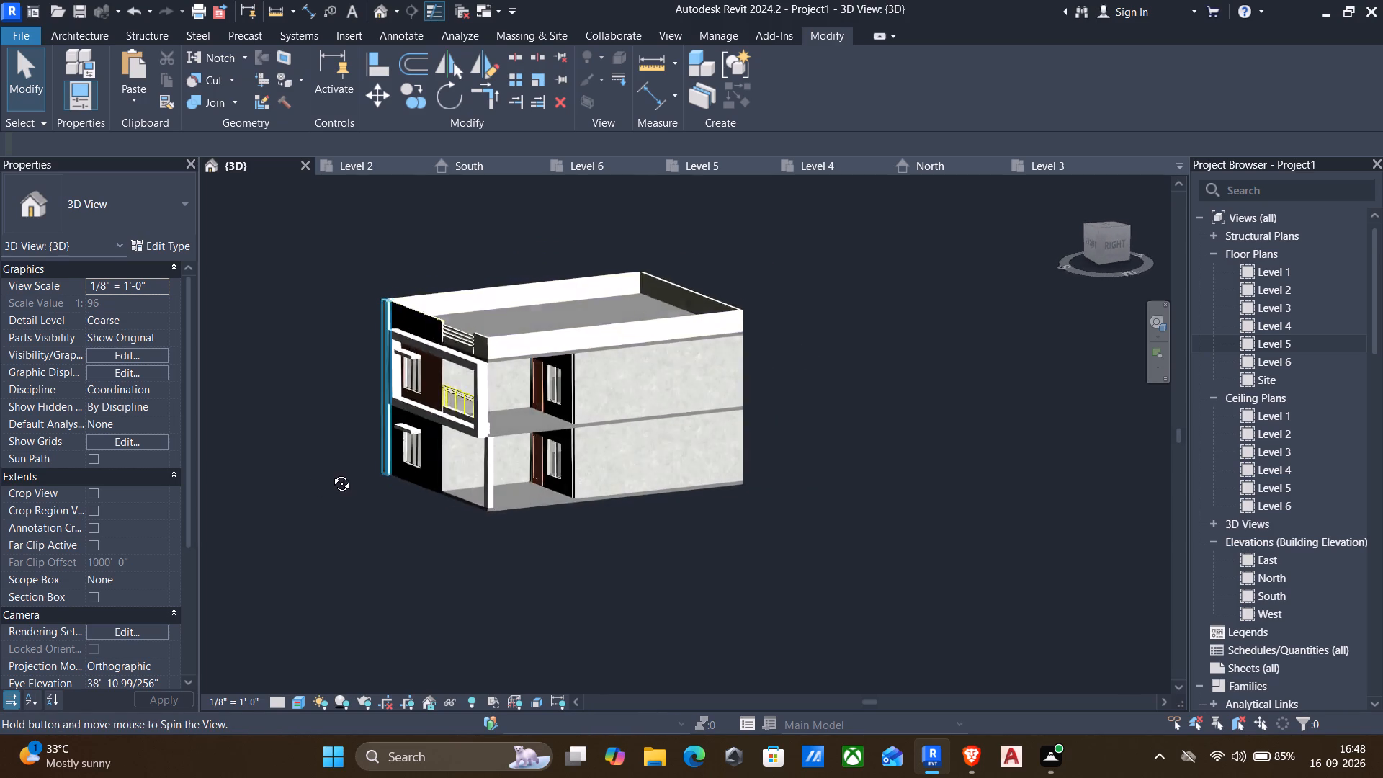
{"action": "middle_click_drag", "start_coordinate": [331, 473], "coordinate": [274, 469], "text": "shift"}
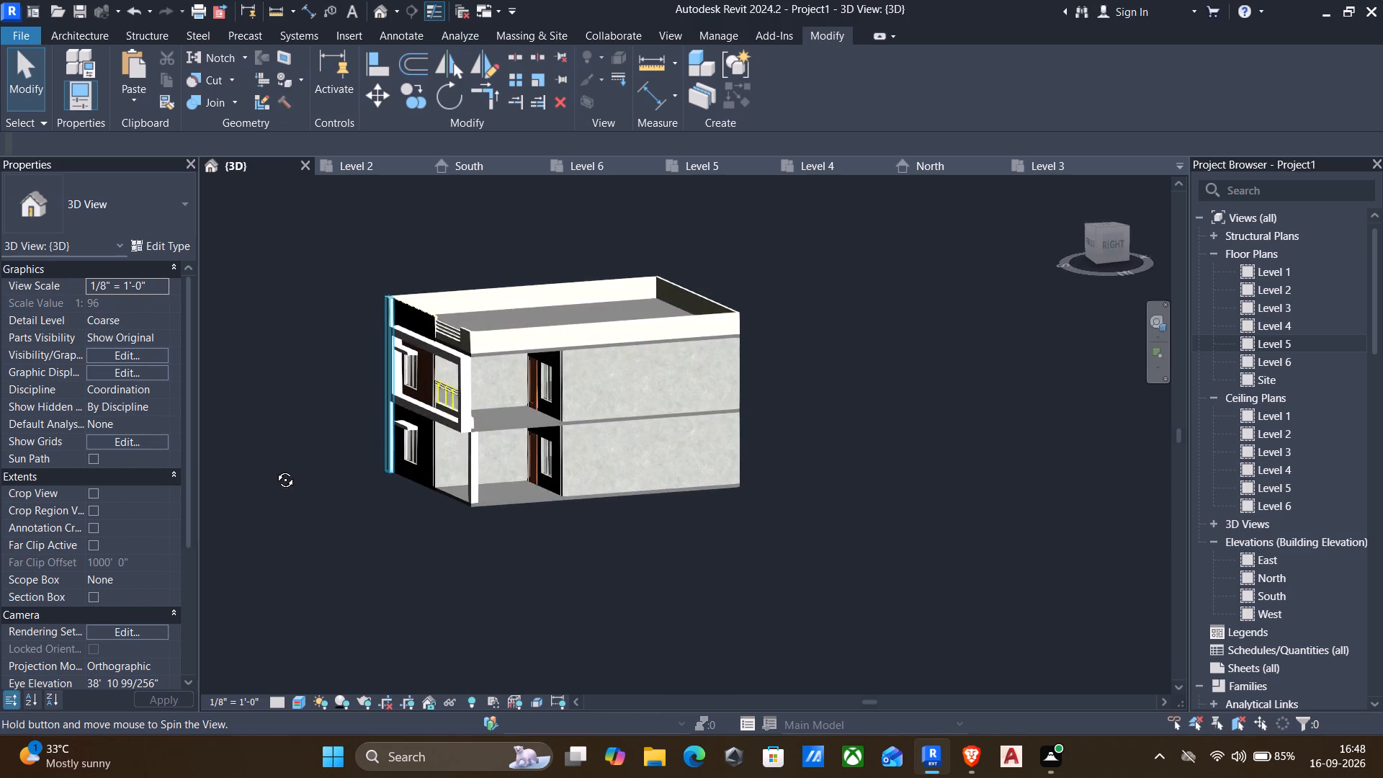
{"action": "middle_click_drag", "start_coordinate": [274, 469], "coordinate": [306, 450], "text": "shift"}
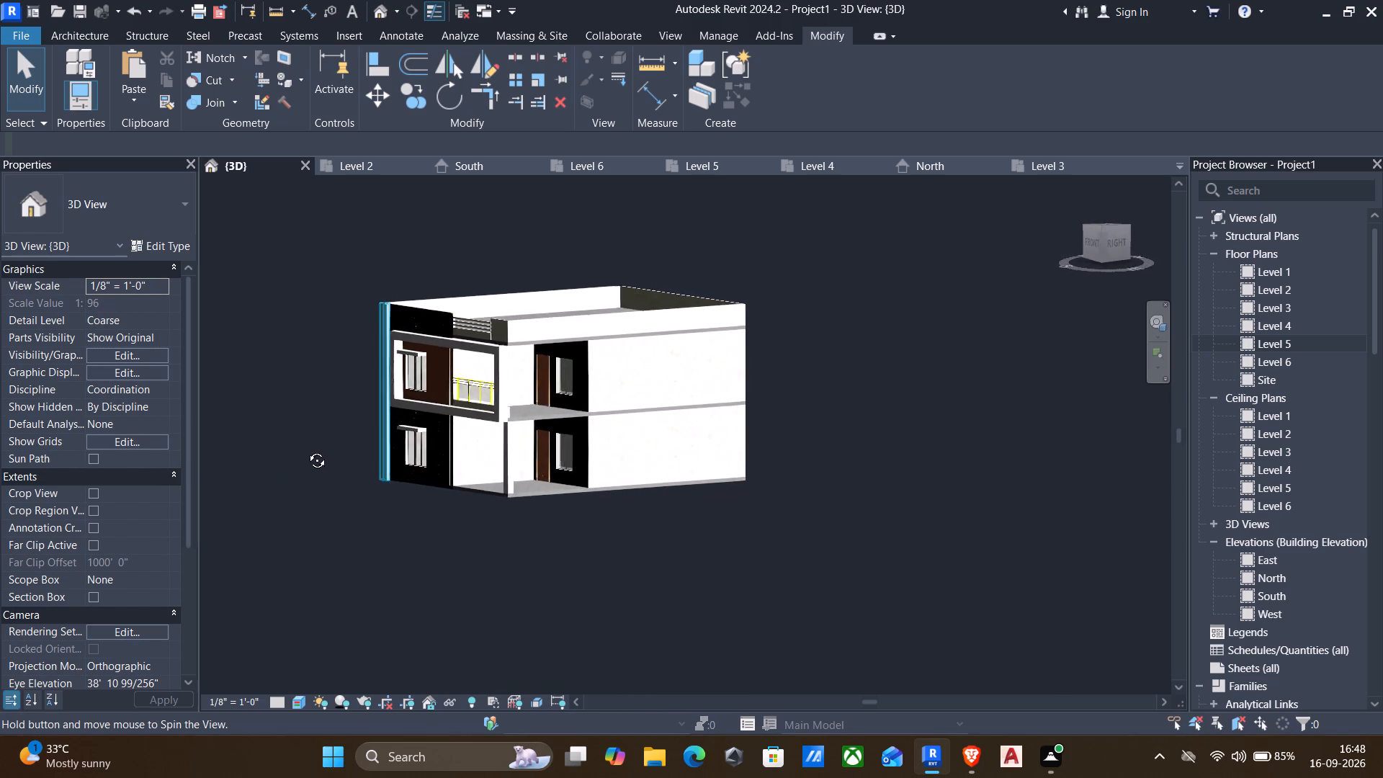
{"action": "middle_click_drag", "start_coordinate": [306, 450], "coordinate": [352, 497], "text": "shift"}
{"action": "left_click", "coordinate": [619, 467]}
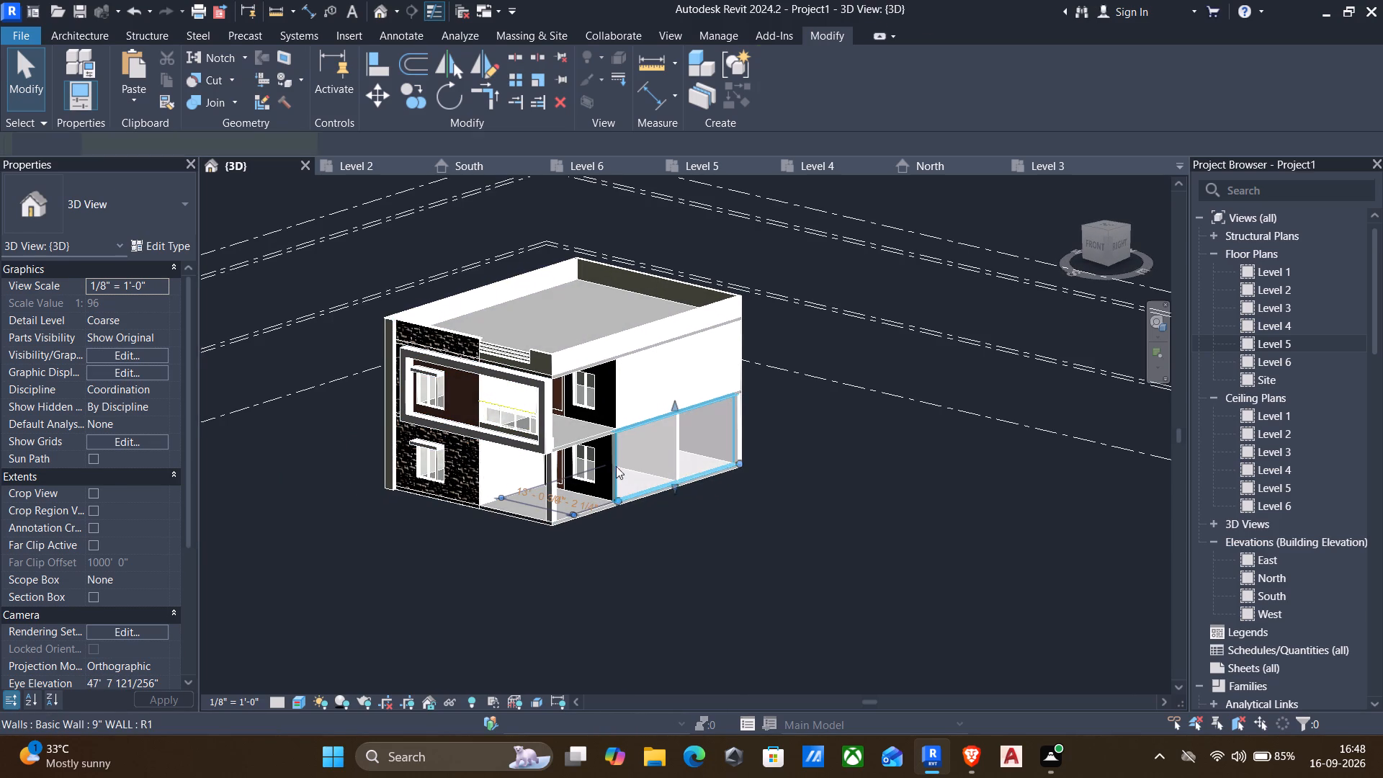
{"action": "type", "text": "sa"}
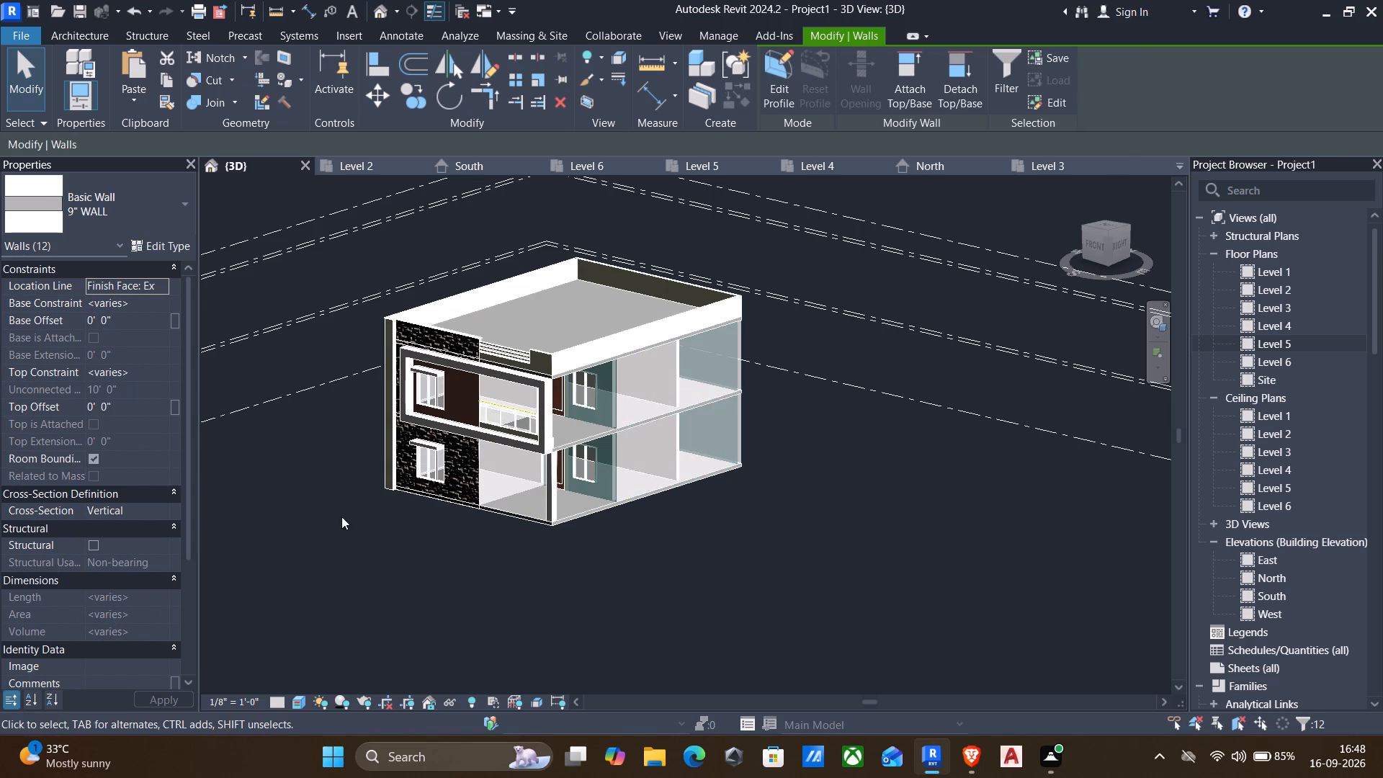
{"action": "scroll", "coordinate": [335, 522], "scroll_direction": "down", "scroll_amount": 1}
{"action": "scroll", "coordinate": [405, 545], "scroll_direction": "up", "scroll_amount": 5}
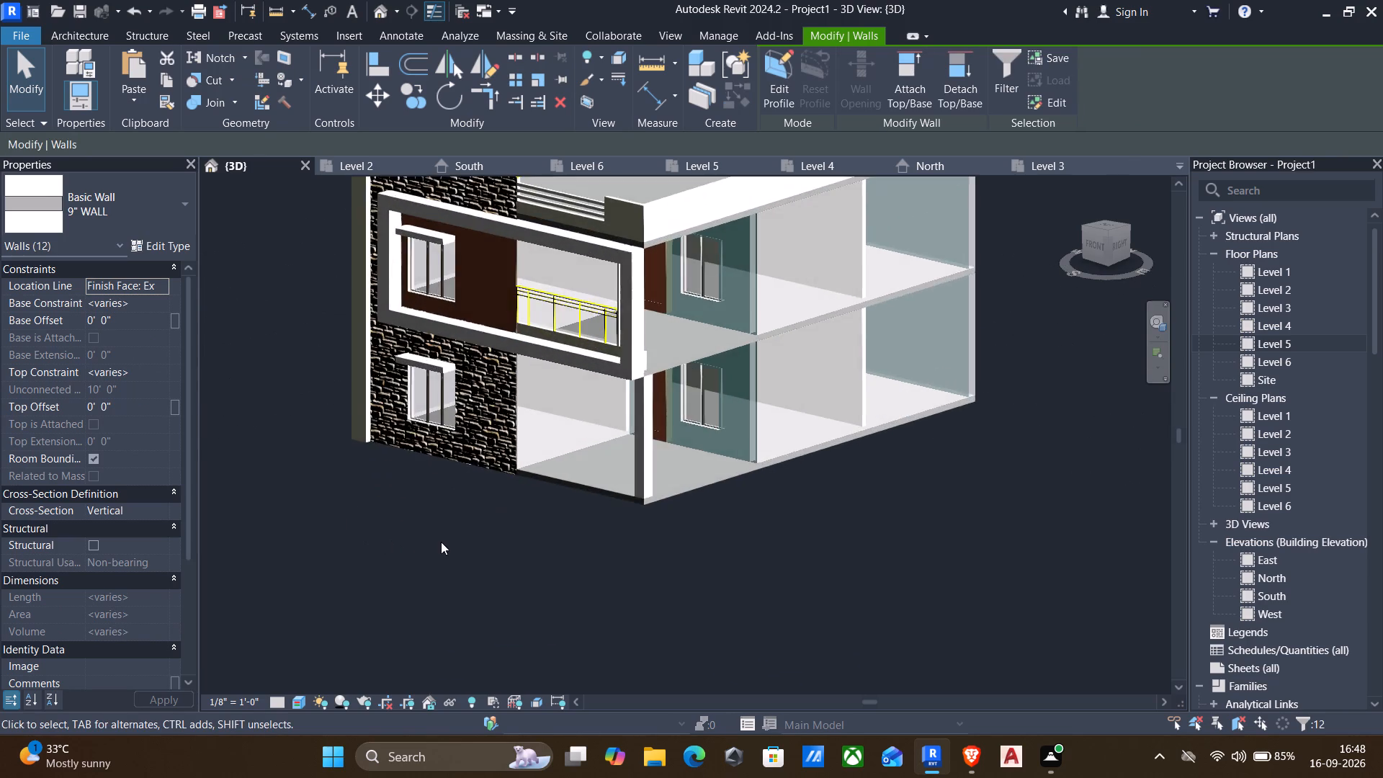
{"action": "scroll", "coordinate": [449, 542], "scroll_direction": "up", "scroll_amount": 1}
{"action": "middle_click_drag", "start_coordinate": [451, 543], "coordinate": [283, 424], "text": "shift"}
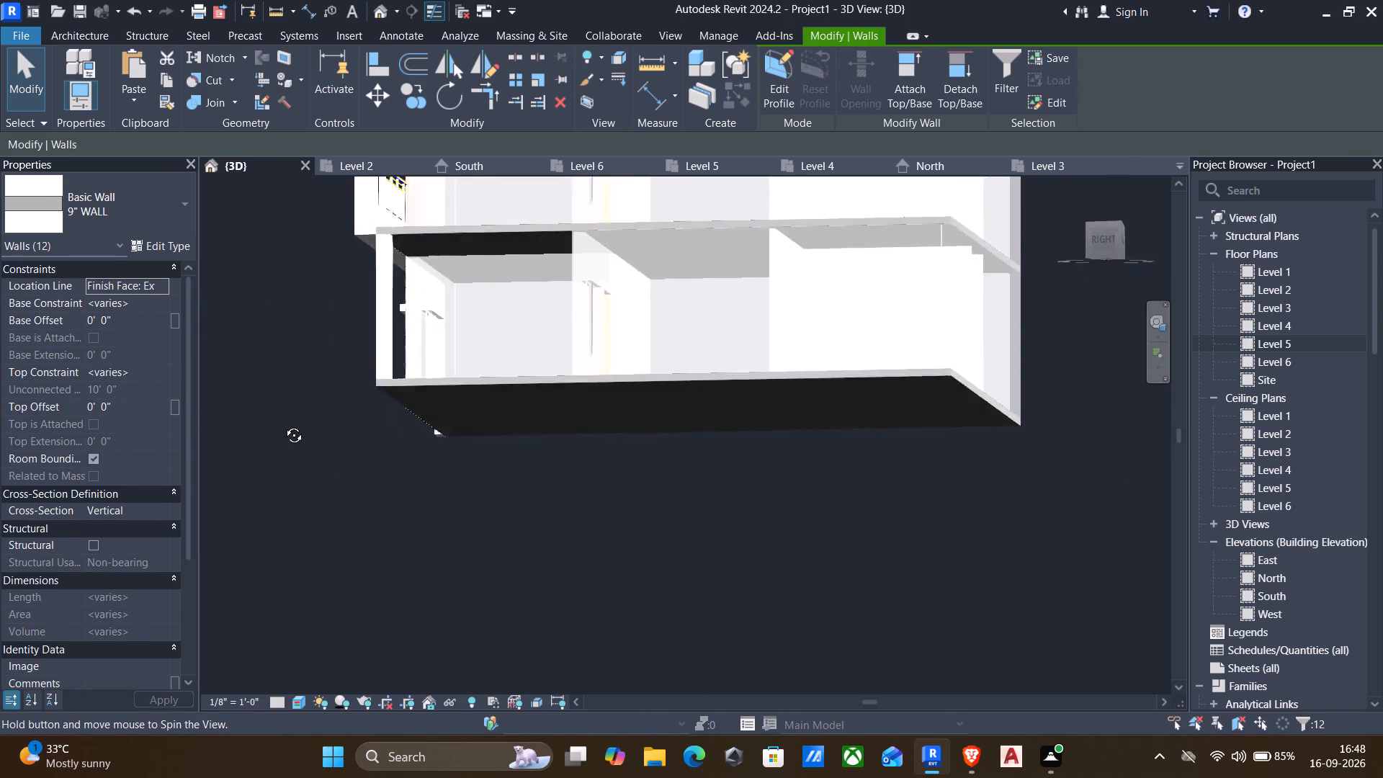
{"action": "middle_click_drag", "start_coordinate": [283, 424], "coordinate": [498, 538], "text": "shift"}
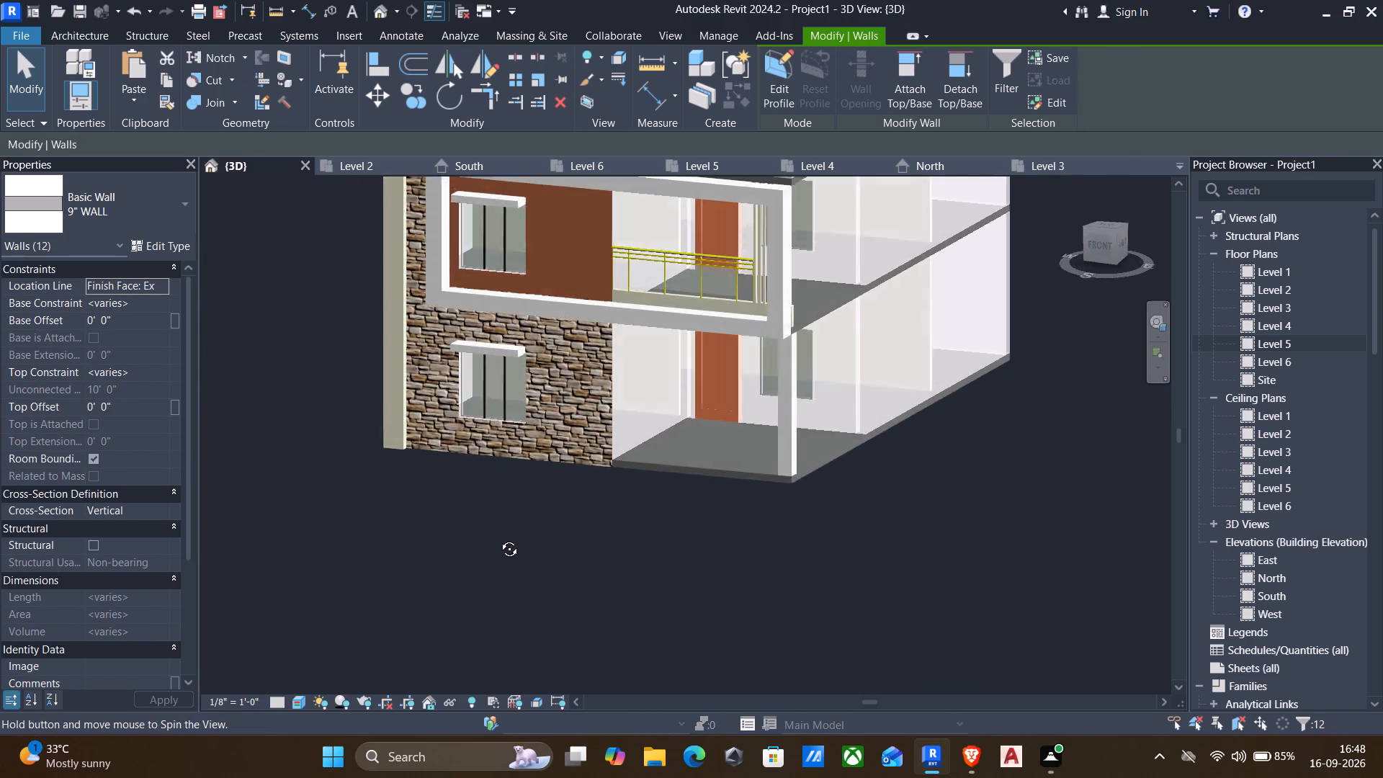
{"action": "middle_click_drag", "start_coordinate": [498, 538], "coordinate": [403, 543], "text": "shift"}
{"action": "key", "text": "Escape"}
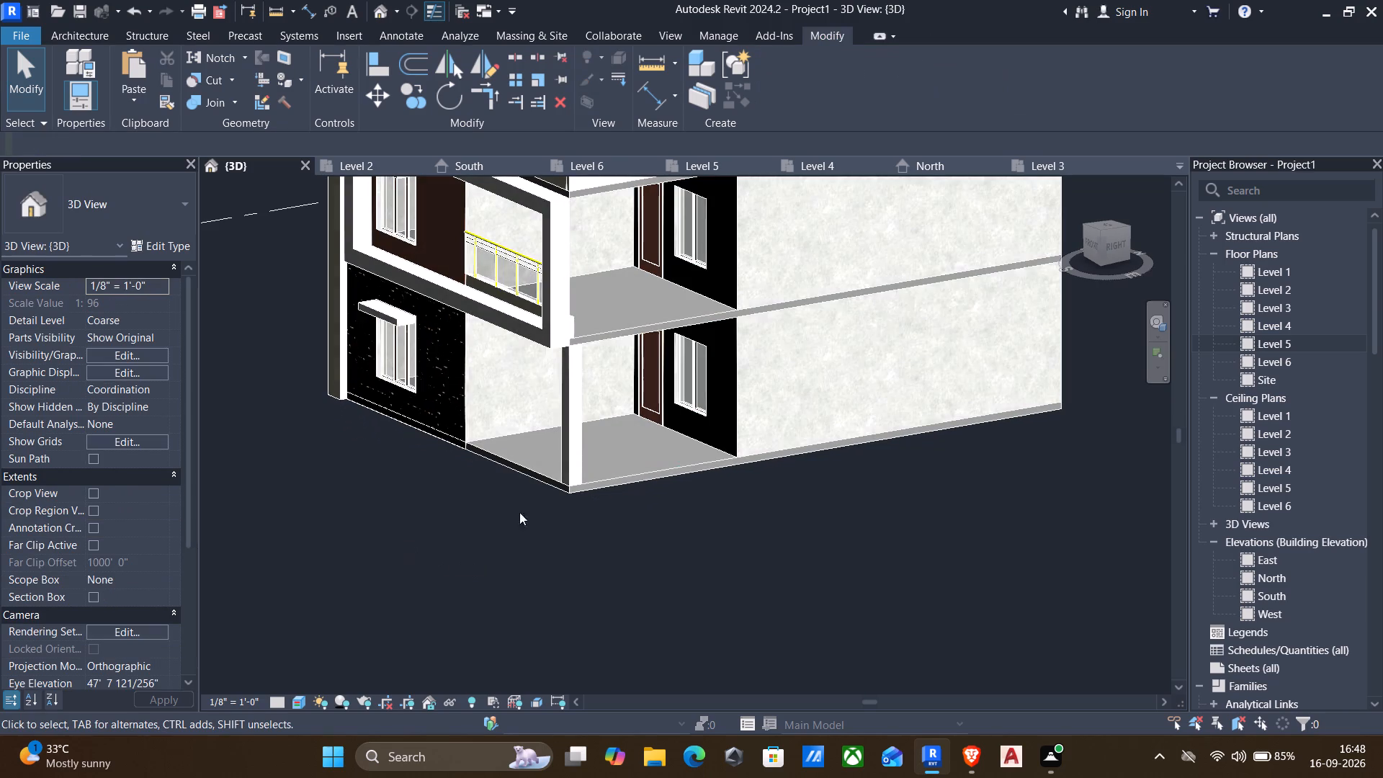
Select all 9" WALL instances from the ground-floor side wall and open their structure layer's material for editing.
{"action": "scroll", "coordinate": [566, 222], "scroll_direction": "up", "scroll_amount": 2}
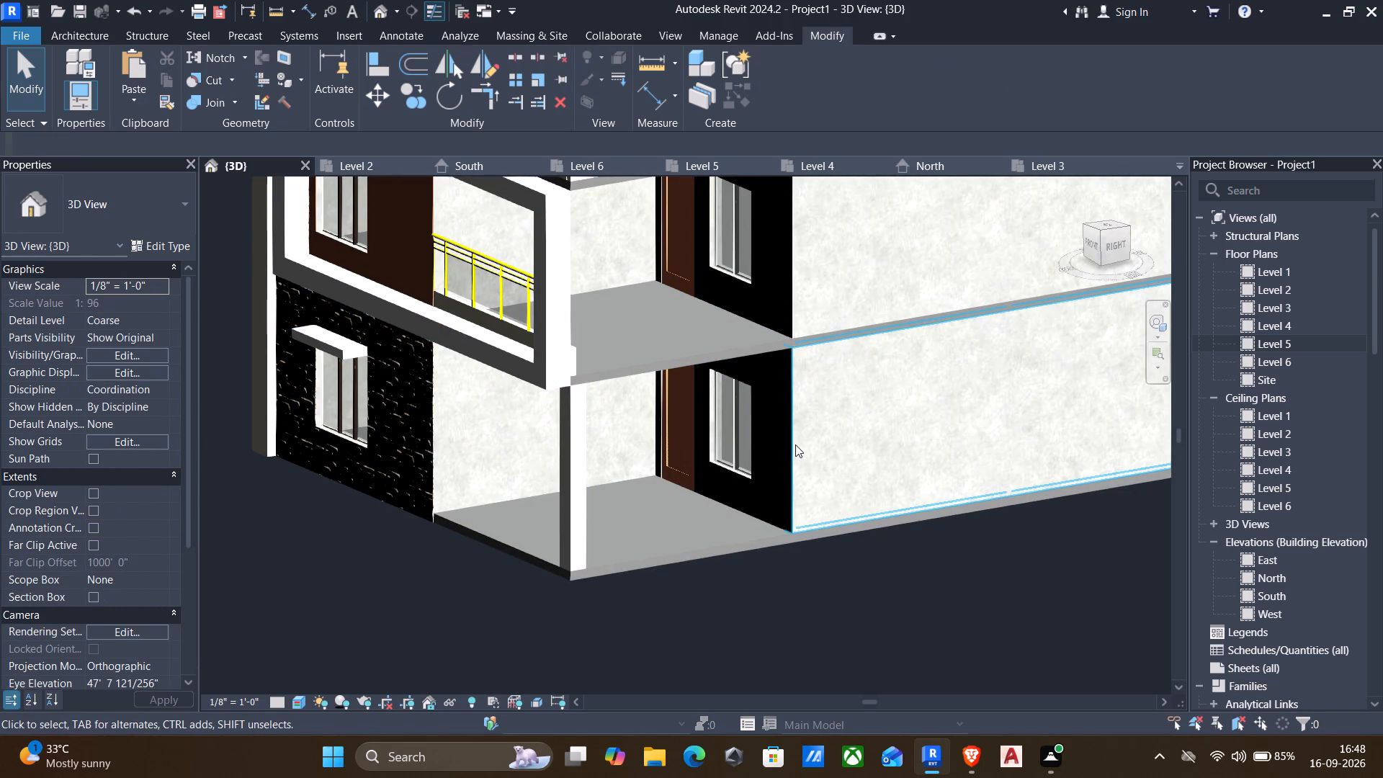
{"action": "left_click", "coordinate": [795, 444]}
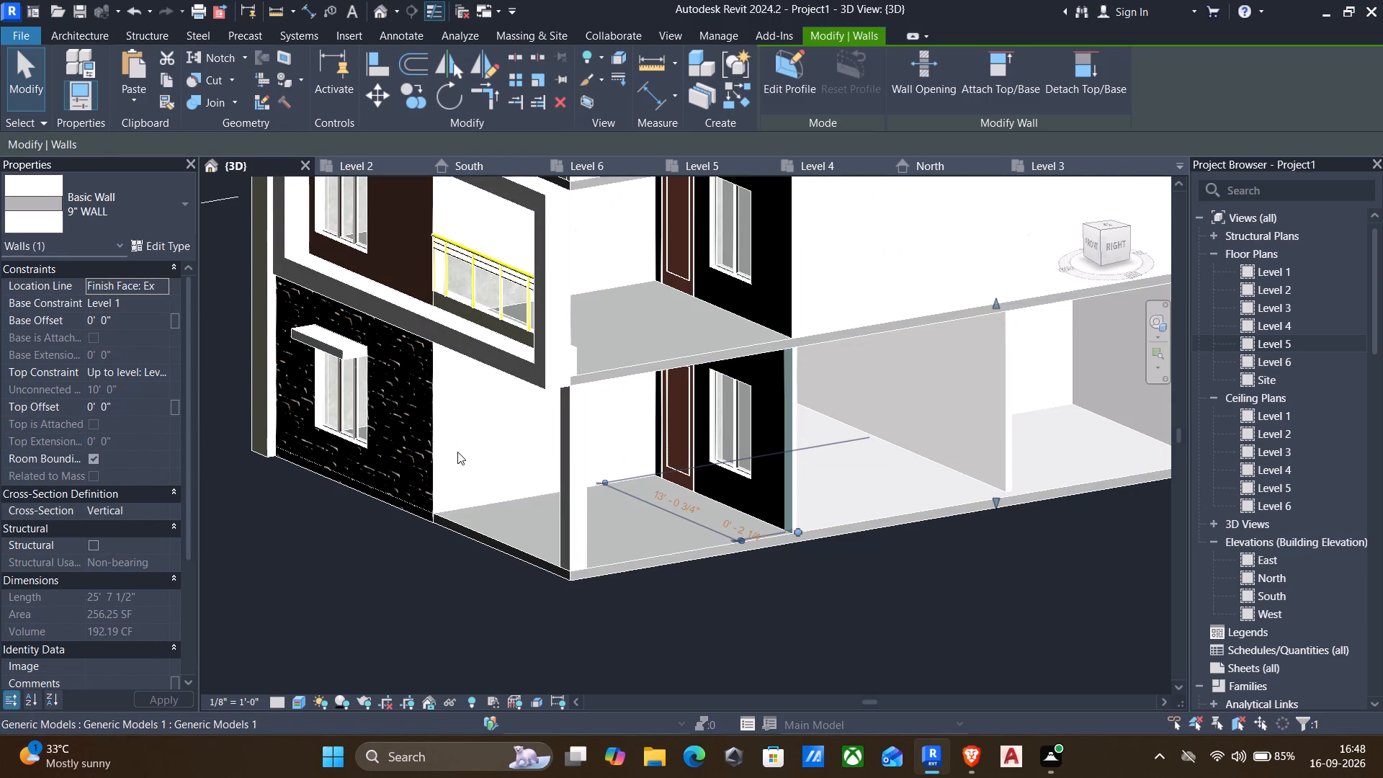
{"action": "type", "text": "sa"}
{"action": "scroll", "coordinate": [457, 452], "scroll_direction": "down", "scroll_amount": 2}
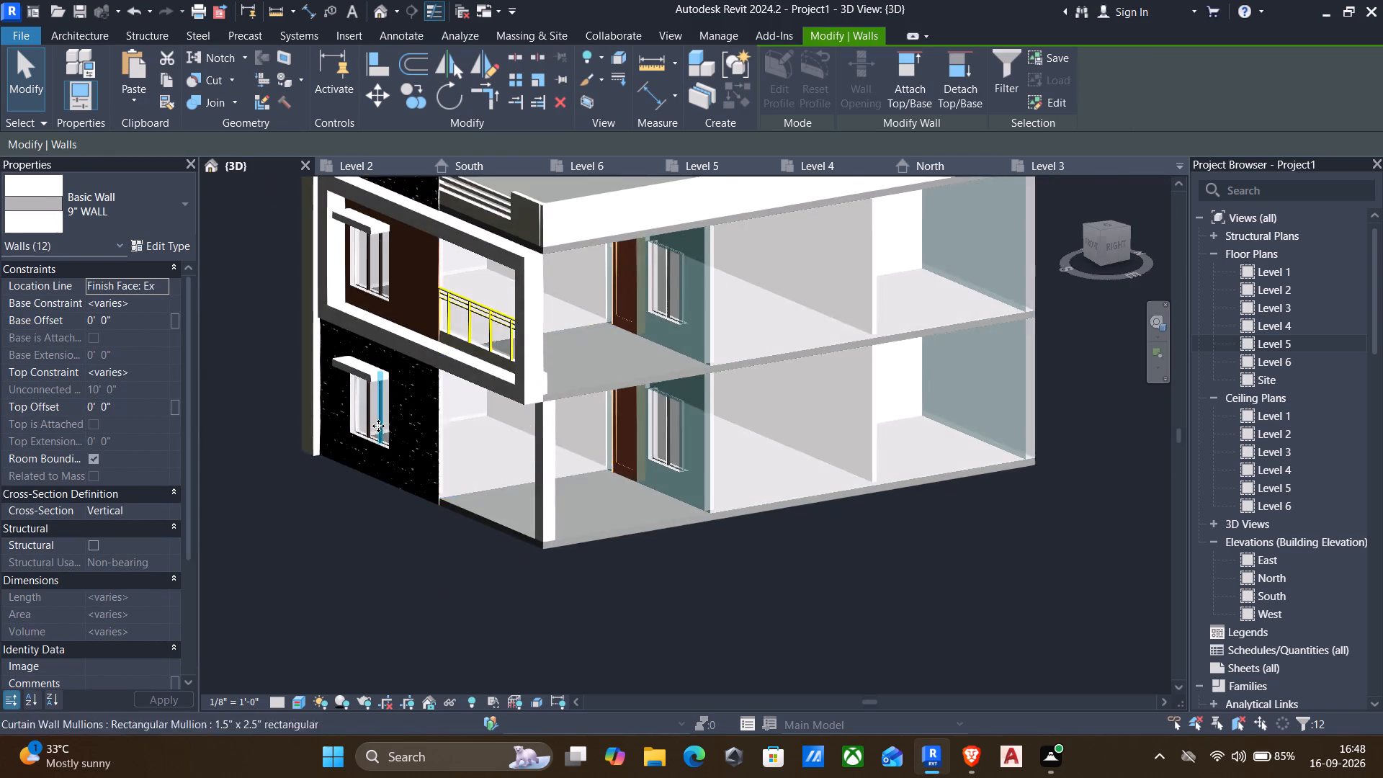
{"action": "scroll", "coordinate": [378, 426], "scroll_direction": "down", "scroll_amount": 3}
{"action": "scroll", "coordinate": [457, 397], "scroll_direction": "down", "scroll_amount": 2}
{"action": "scroll", "coordinate": [532, 541], "scroll_direction": "down", "scroll_amount": 1}
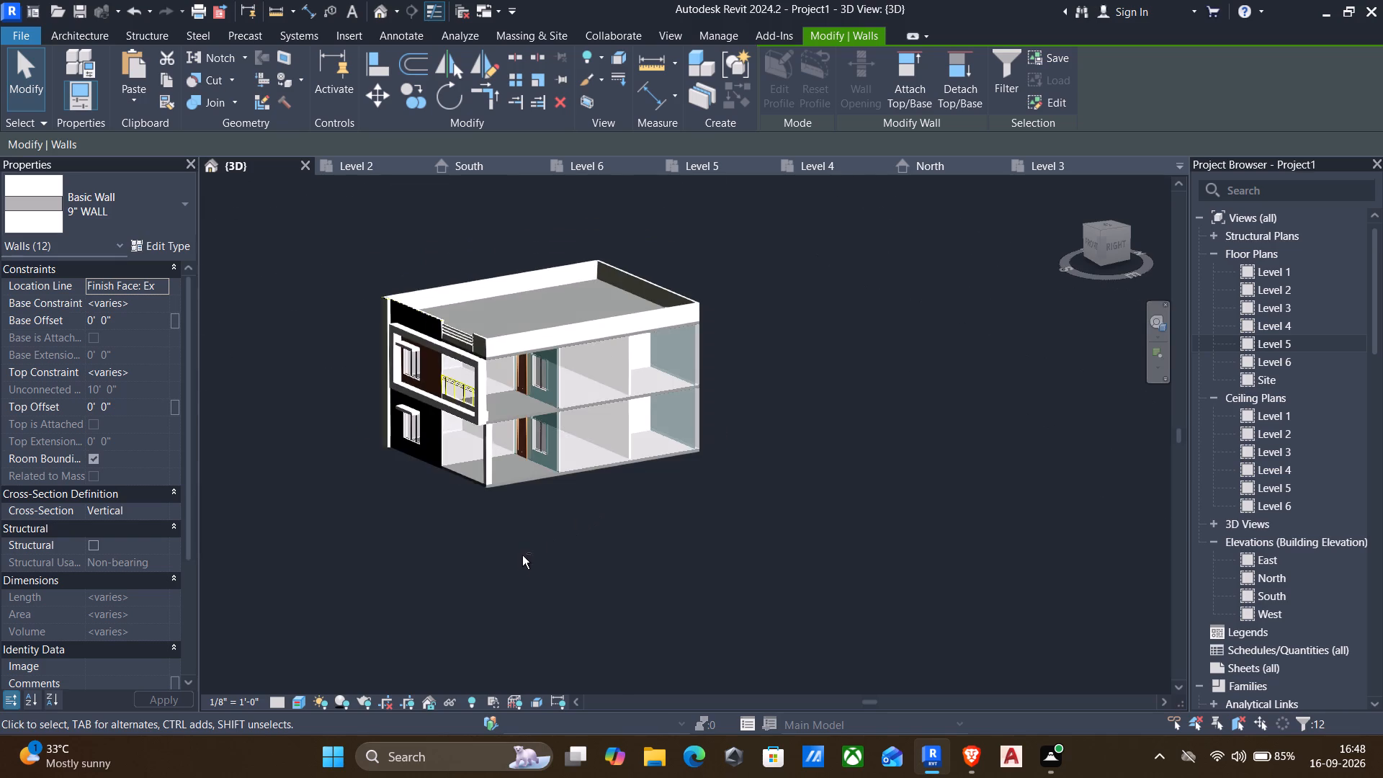
{"action": "middle_click_drag", "start_coordinate": [521, 559], "coordinate": [137, 618], "text": "shift"}
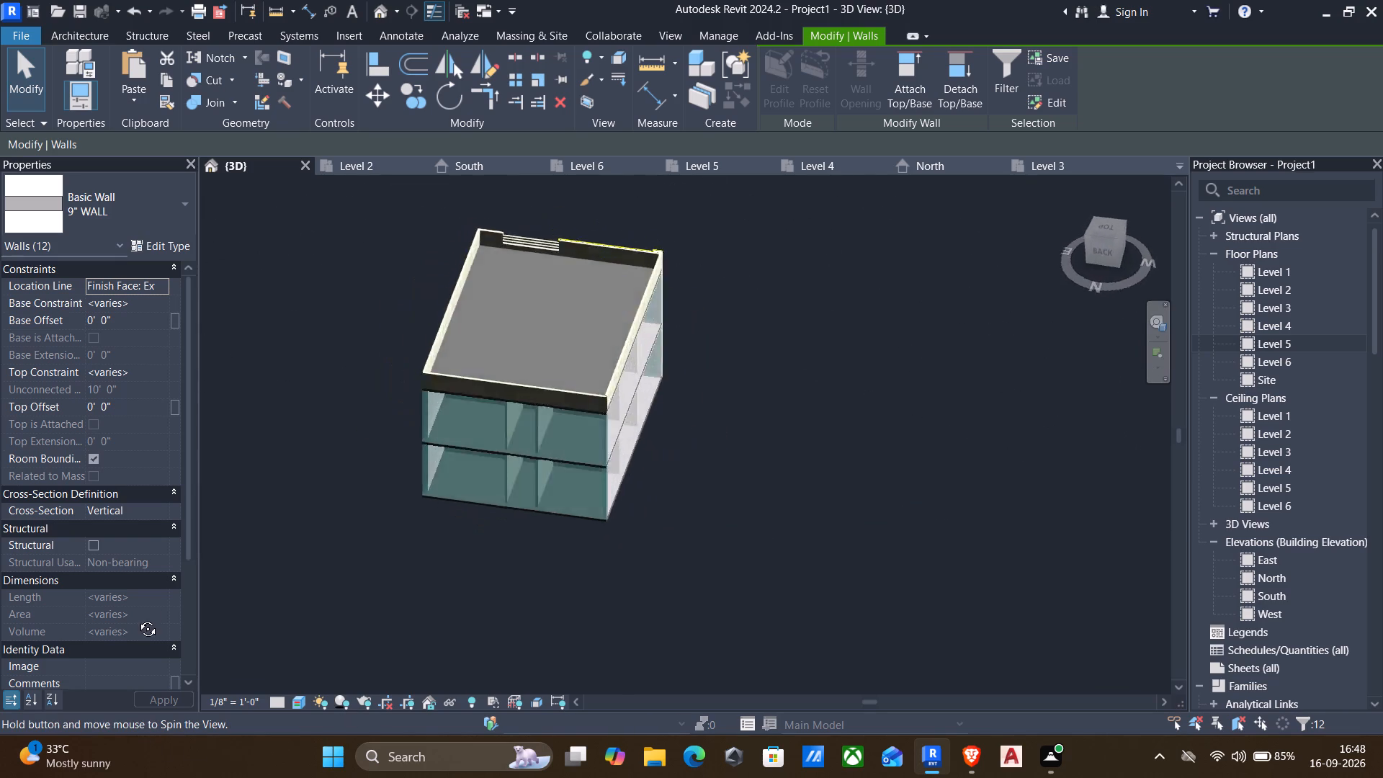
{"action": "middle_click_drag", "start_coordinate": [137, 618], "coordinate": [448, 505], "text": "shift"}
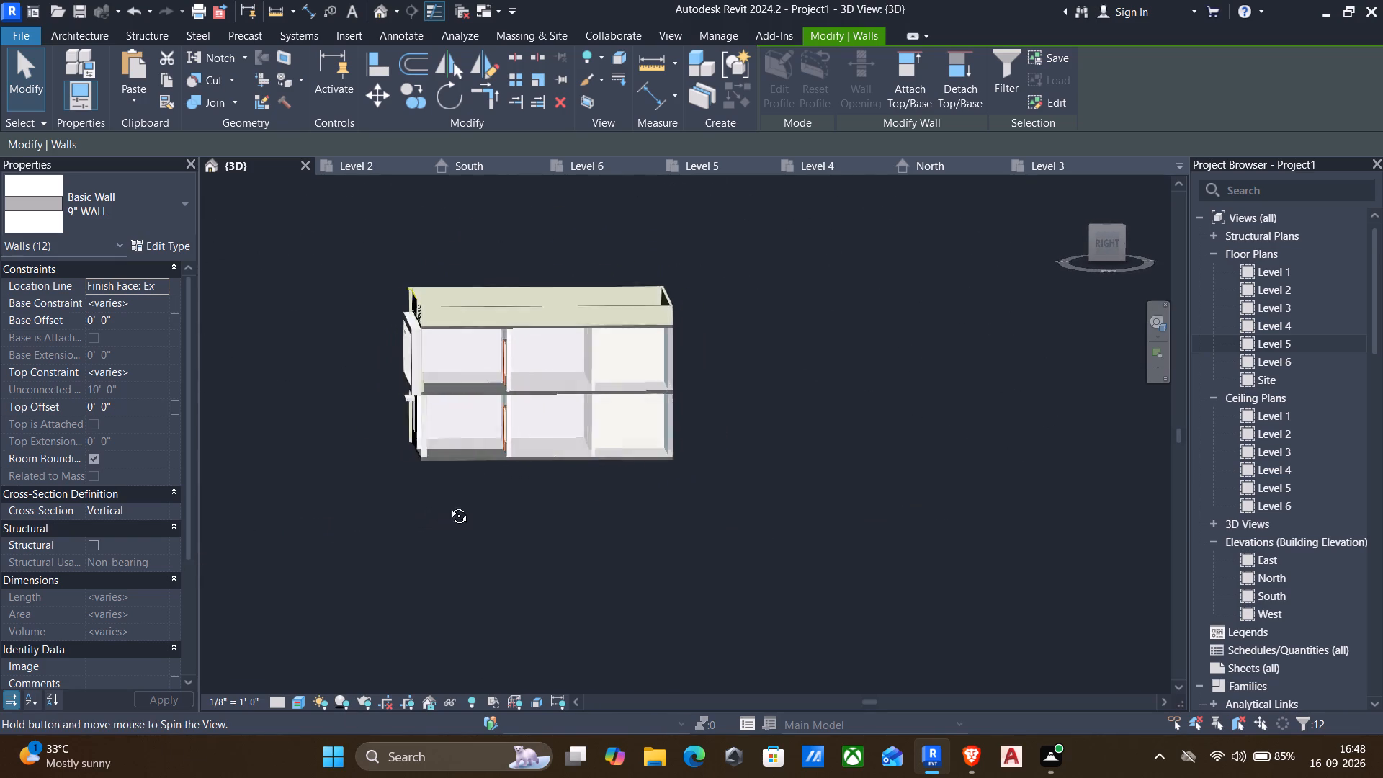
{"action": "middle_click_drag", "start_coordinate": [448, 505], "coordinate": [462, 504], "text": "shift"}
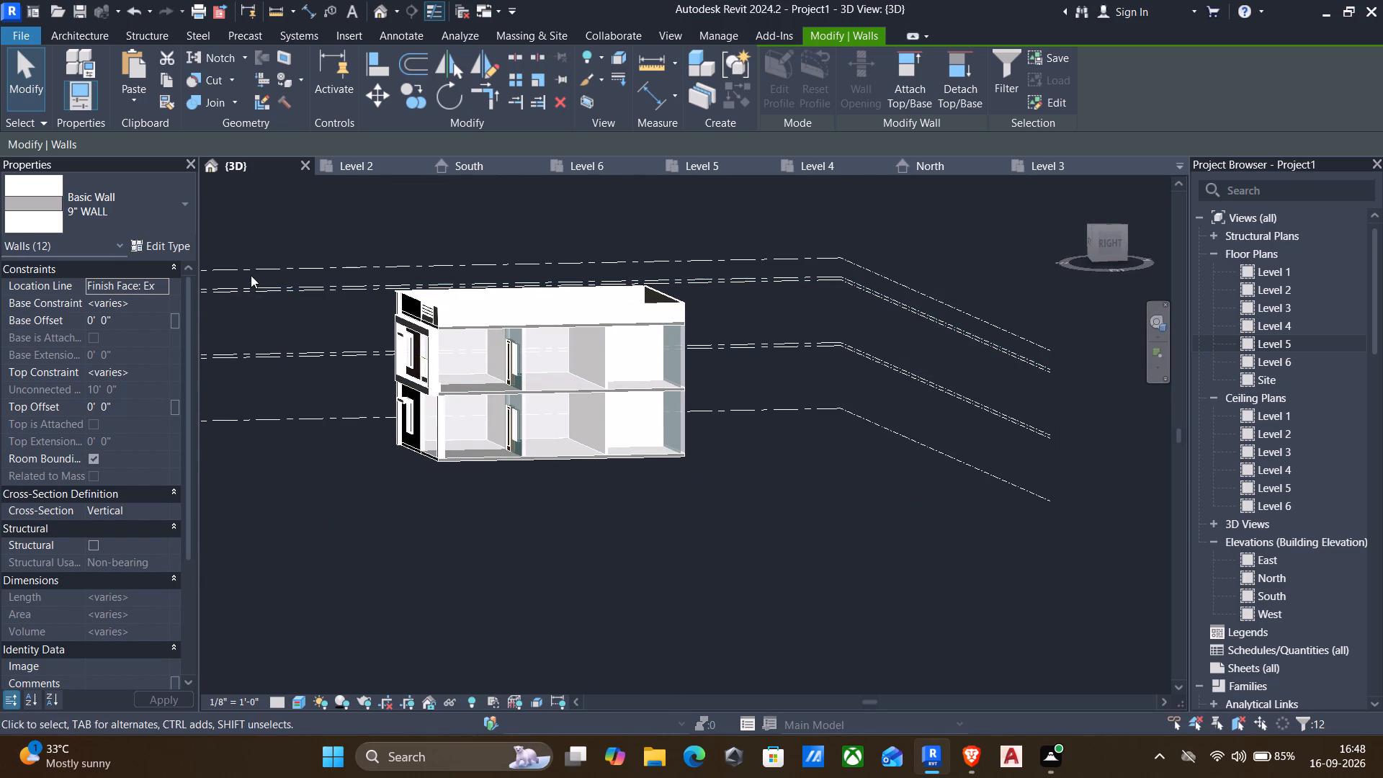
{"action": "left_click", "coordinate": [177, 250]}
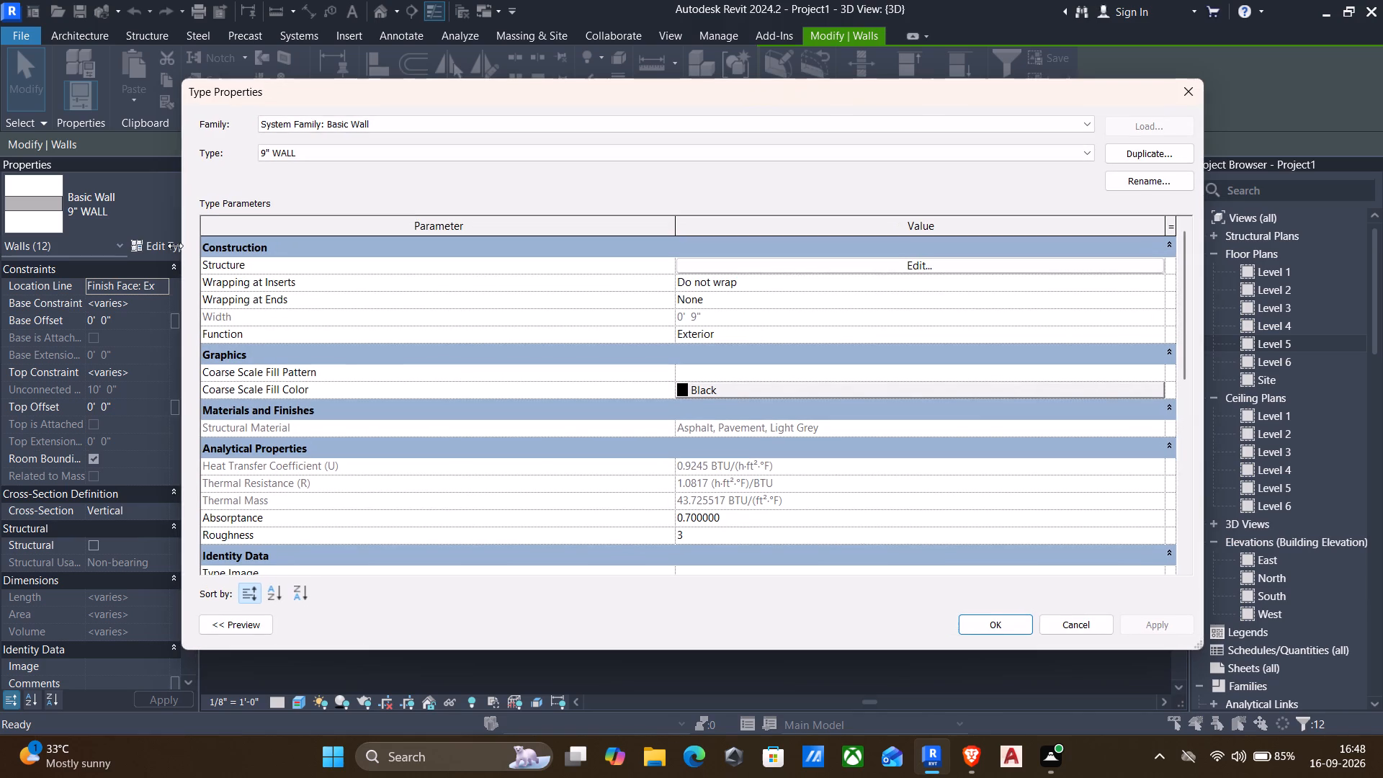
{"action": "left_click", "coordinate": [908, 271]}
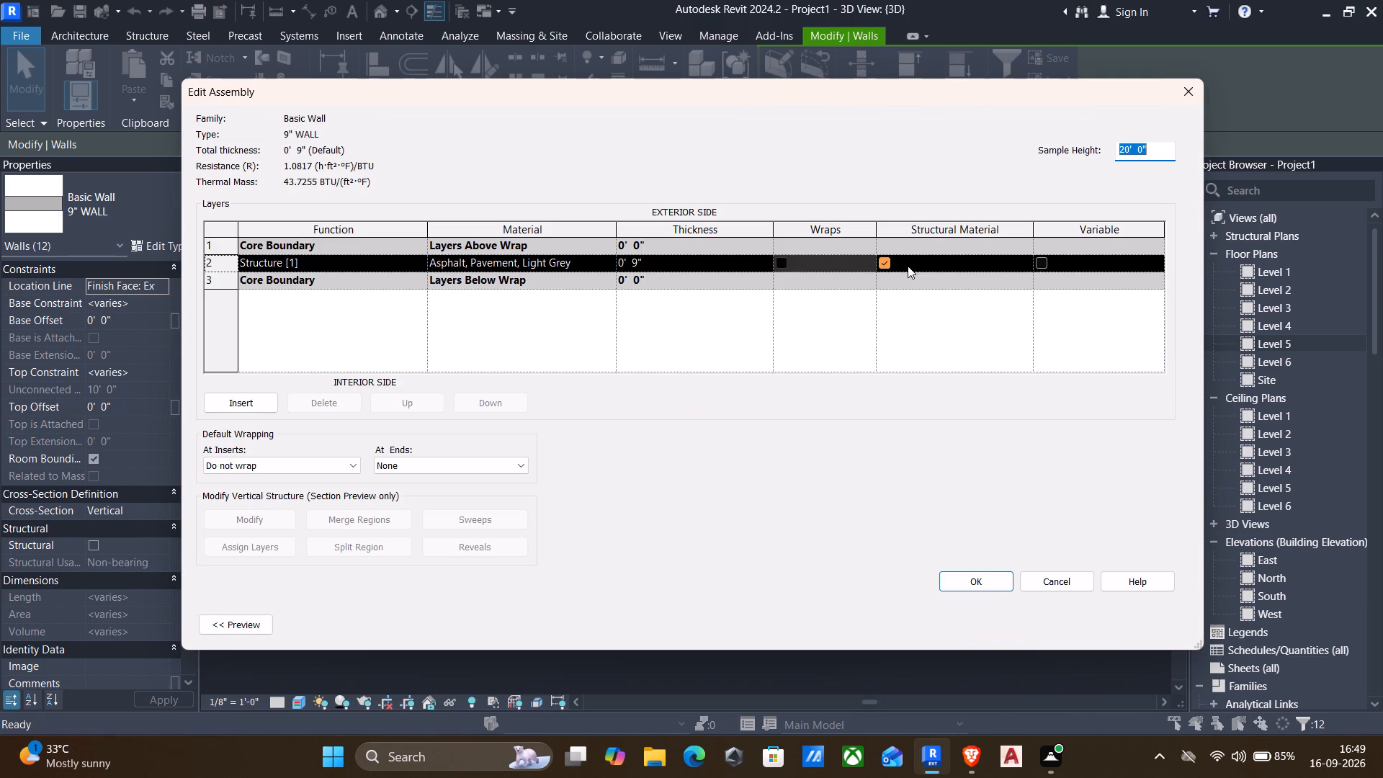
{"action": "left_click", "coordinate": [601, 264]}
{"action": "left_click", "coordinate": [609, 263]}
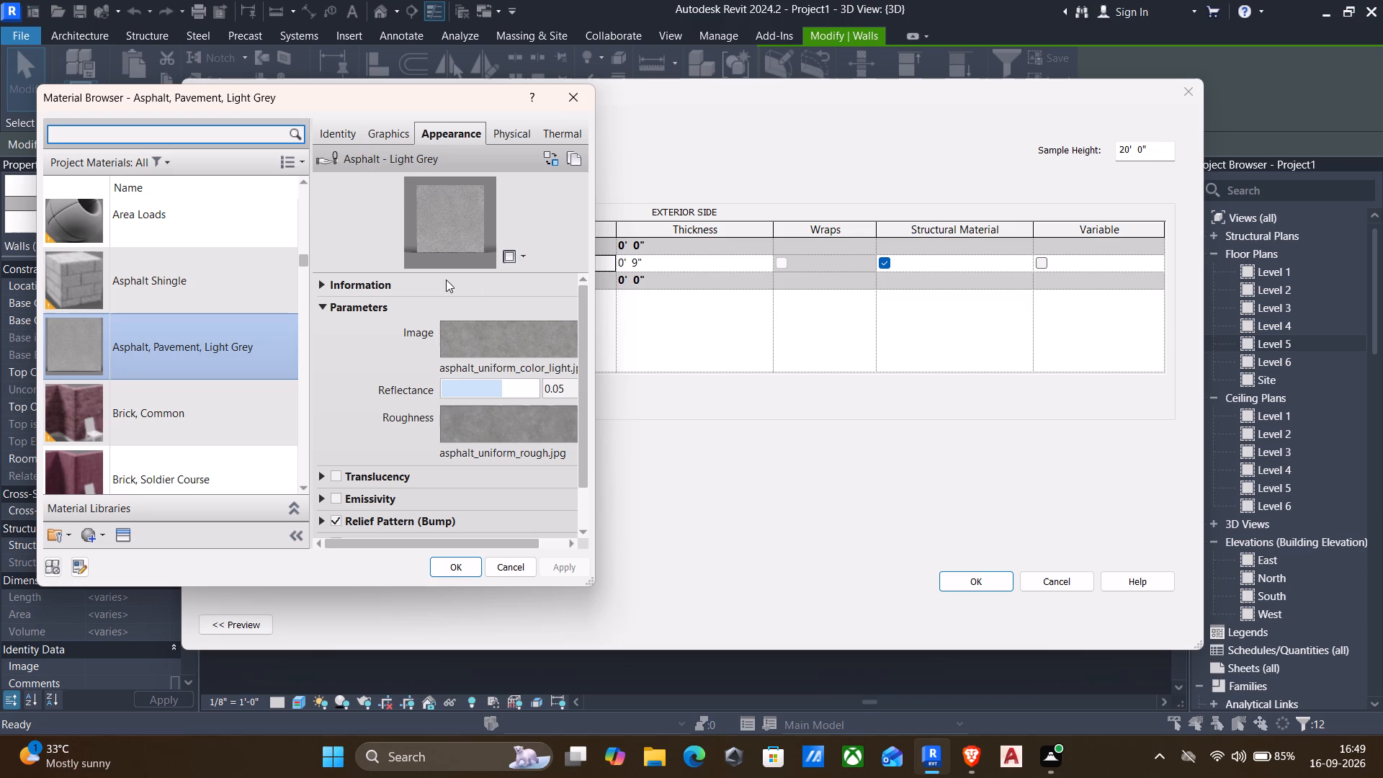
Look through the project materials for one suited to the structure layer of the 9" WALL type.
{"action": "scroll", "coordinate": [275, 323], "scroll_direction": "down", "scroll_amount": 3}
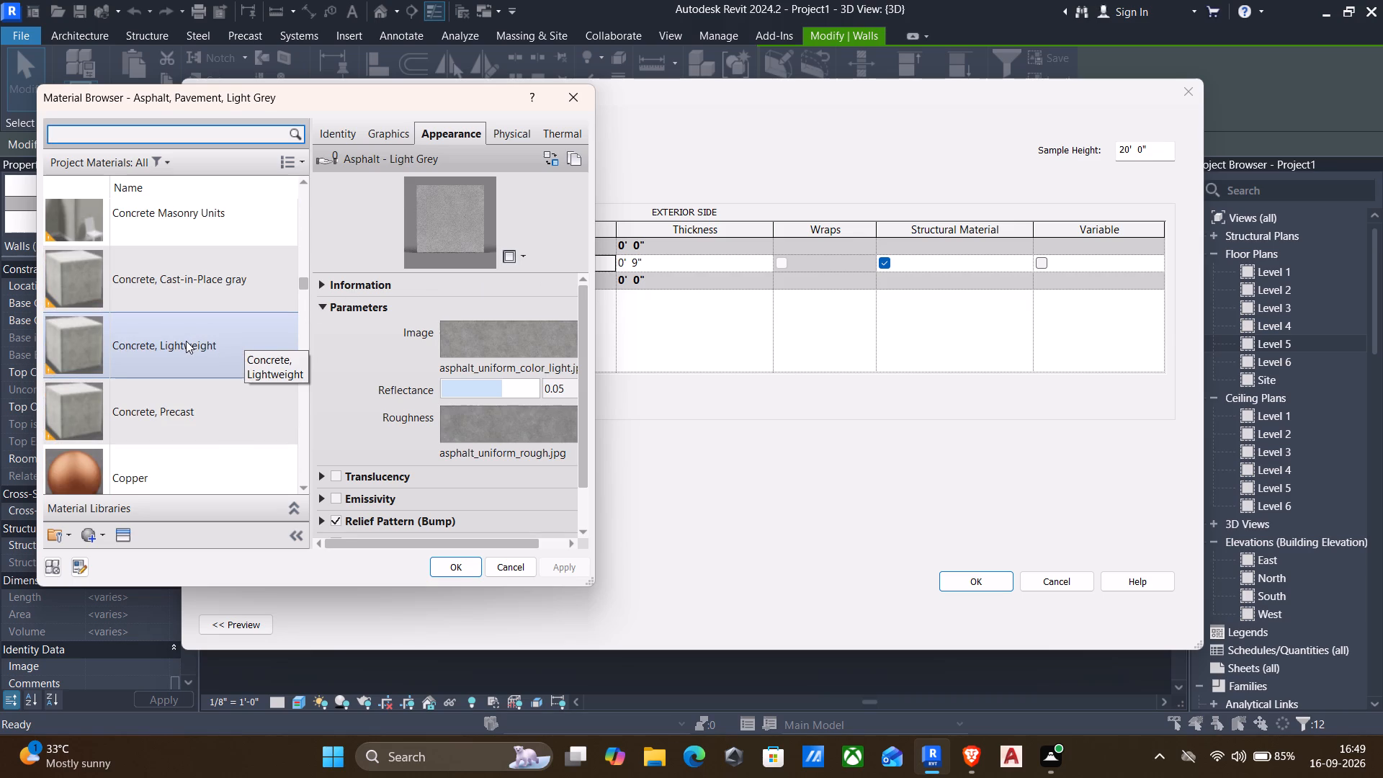
{"action": "scroll", "coordinate": [186, 341], "scroll_direction": "down", "scroll_amount": 6}
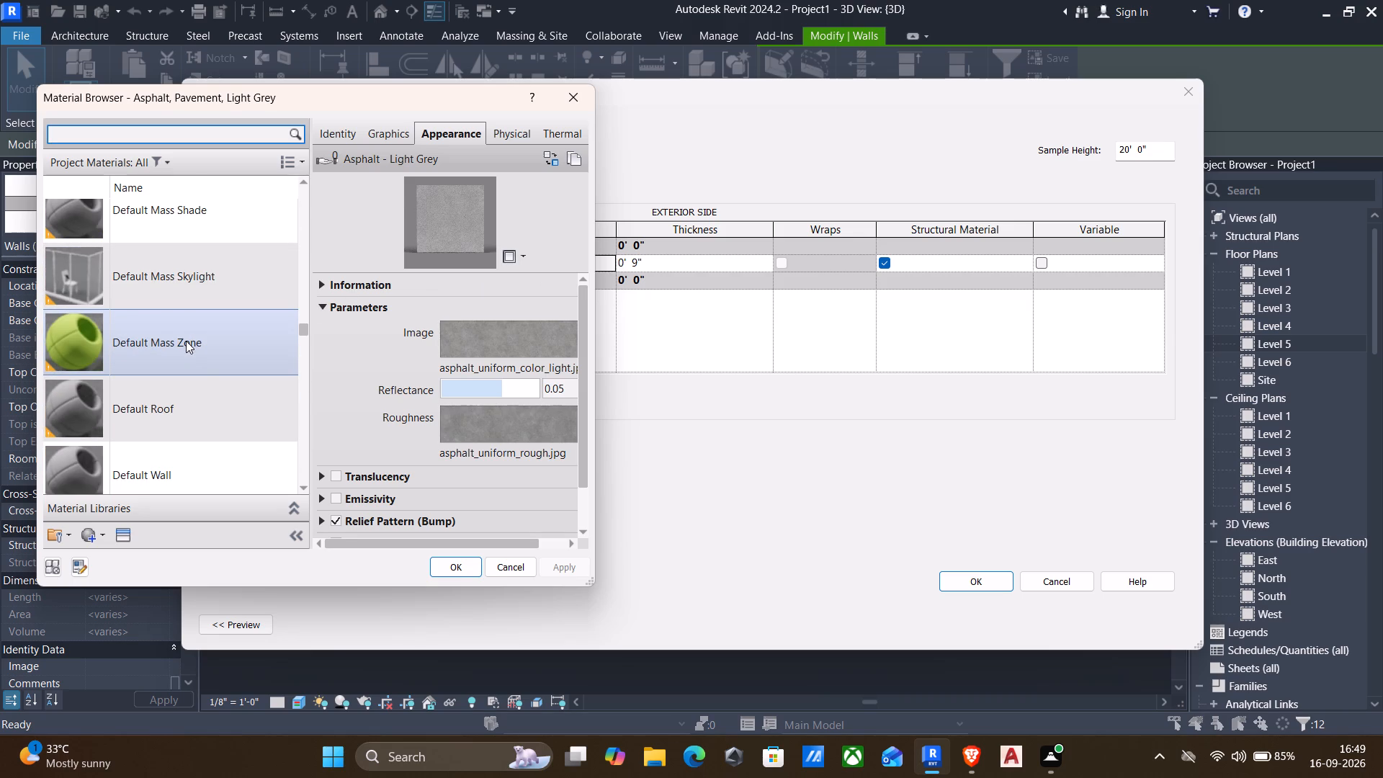
{"action": "scroll", "coordinate": [186, 341], "scroll_direction": "down", "scroll_amount": 5}
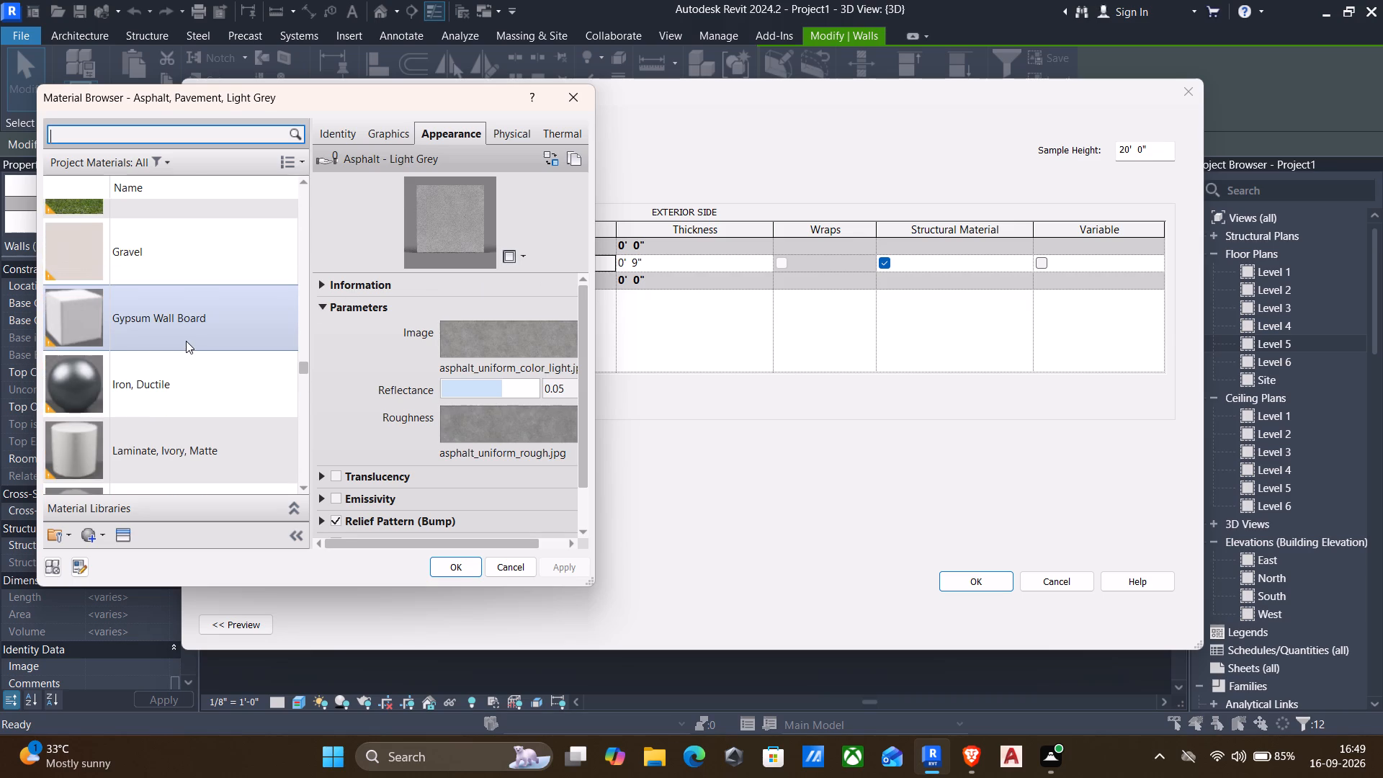
{"action": "scroll", "coordinate": [186, 341], "scroll_direction": "down", "scroll_amount": 3}
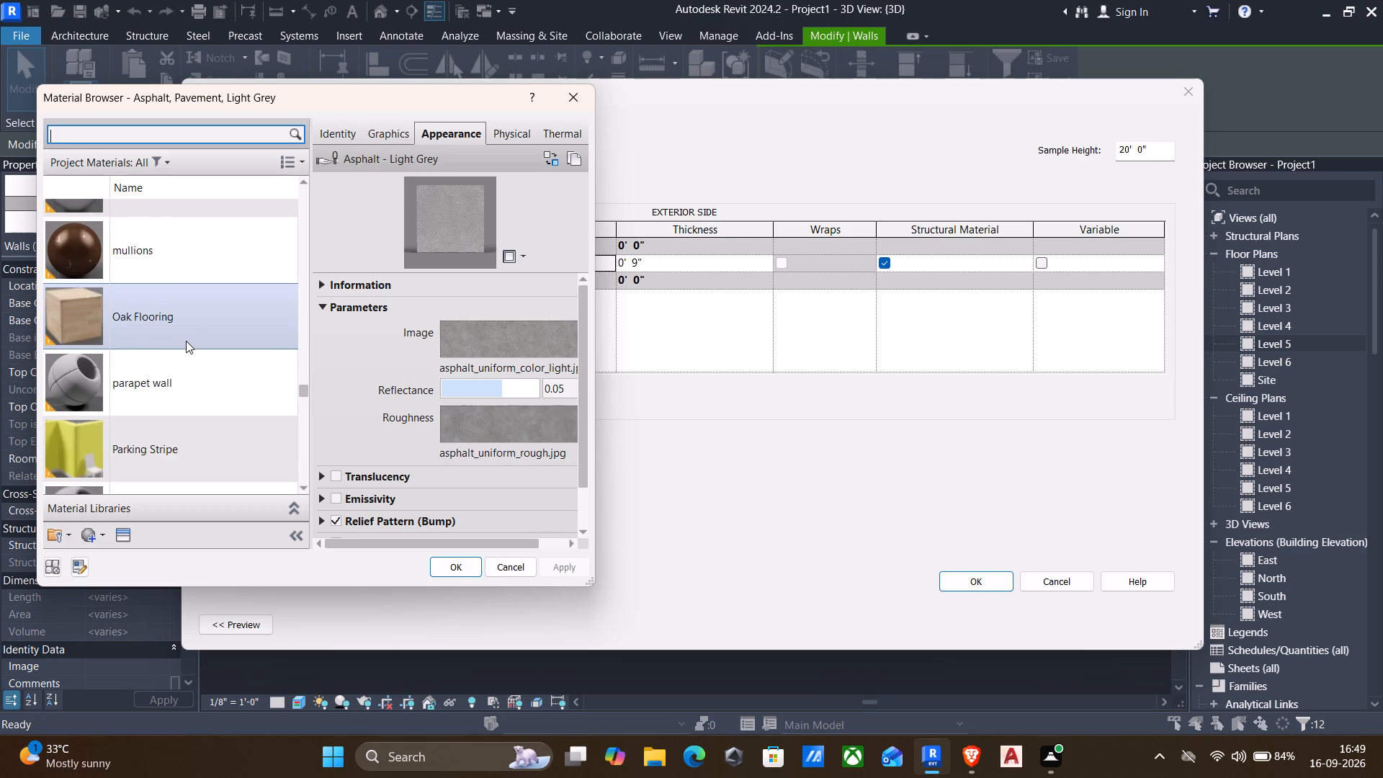
{"action": "scroll", "coordinate": [186, 341], "scroll_direction": "down", "scroll_amount": 6}
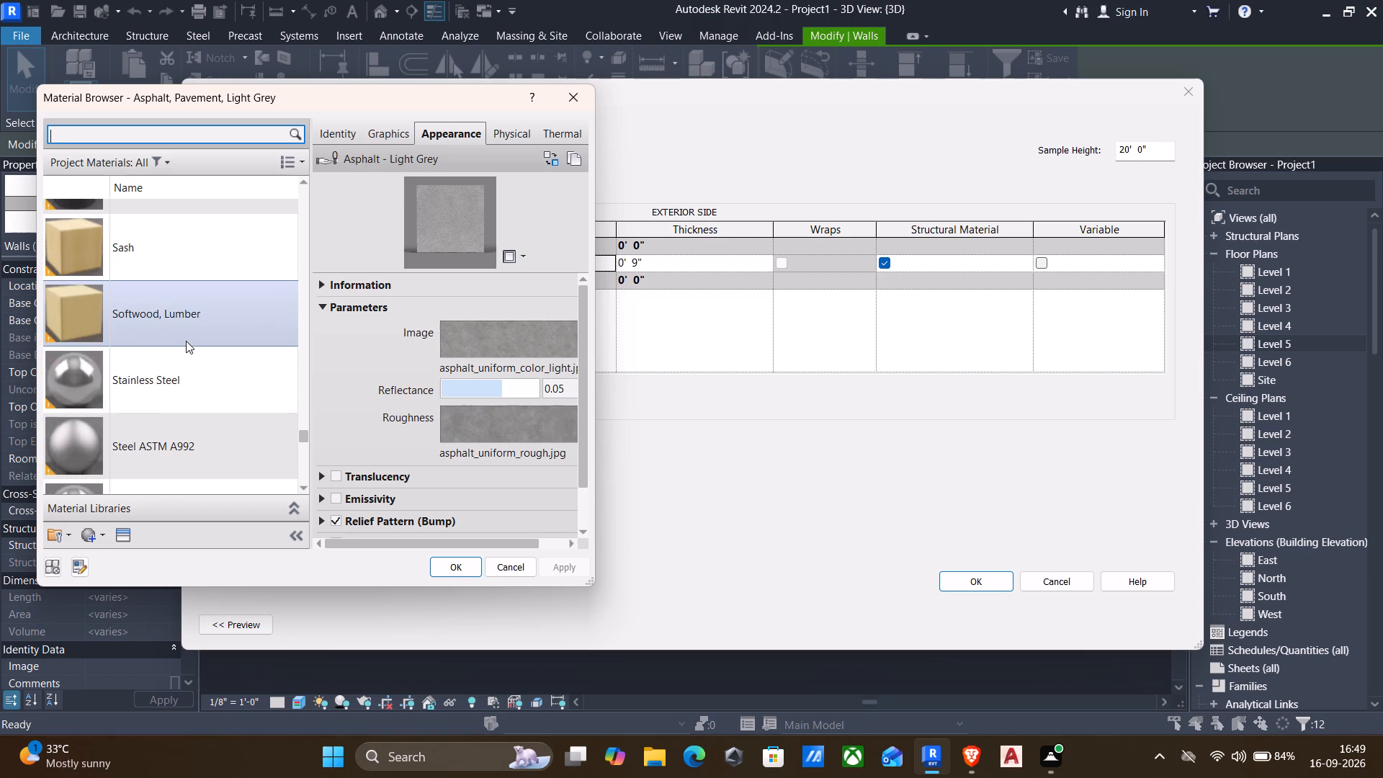
{"action": "scroll", "coordinate": [186, 341], "scroll_direction": "down", "scroll_amount": 6}
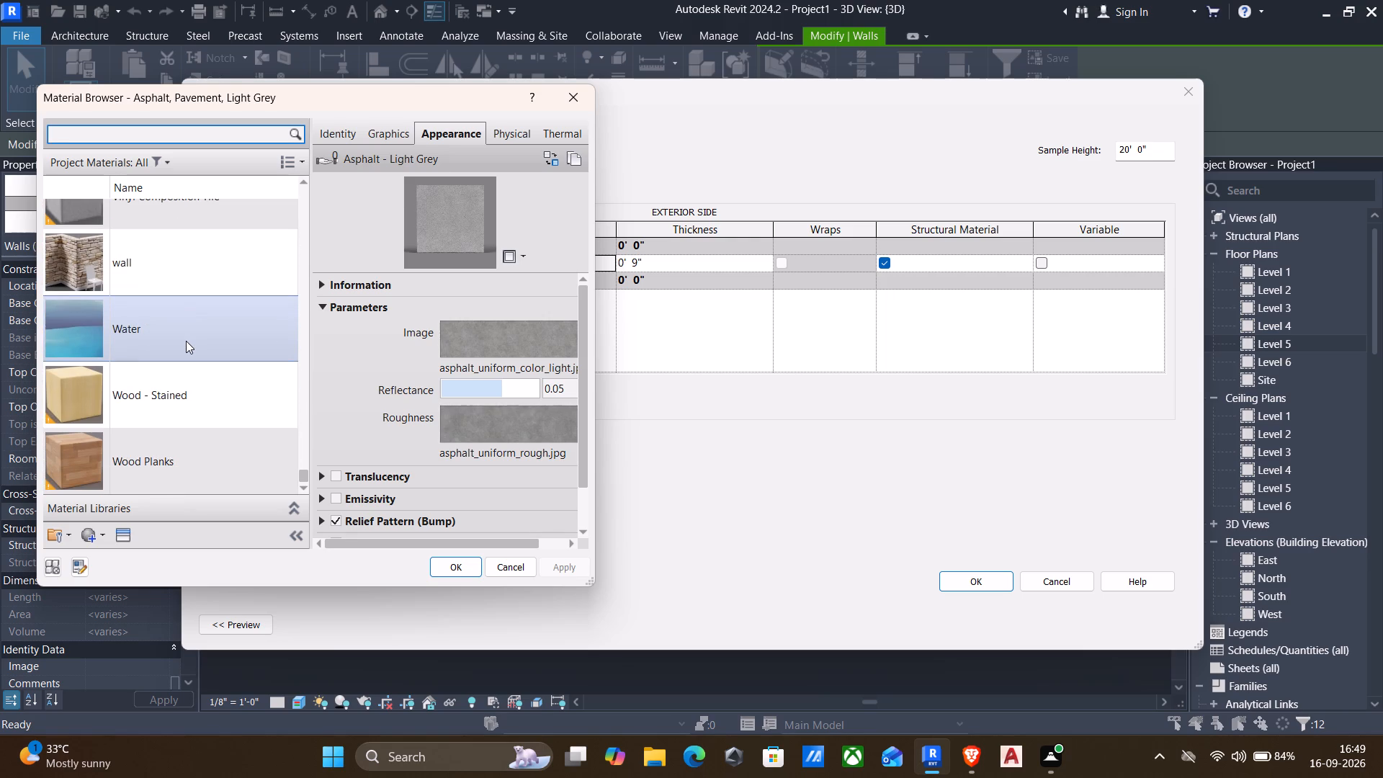
{"action": "scroll", "coordinate": [186, 341], "scroll_direction": "down", "scroll_amount": 6}
{"action": "scroll", "coordinate": [186, 341], "scroll_direction": "up", "scroll_amount": 11}
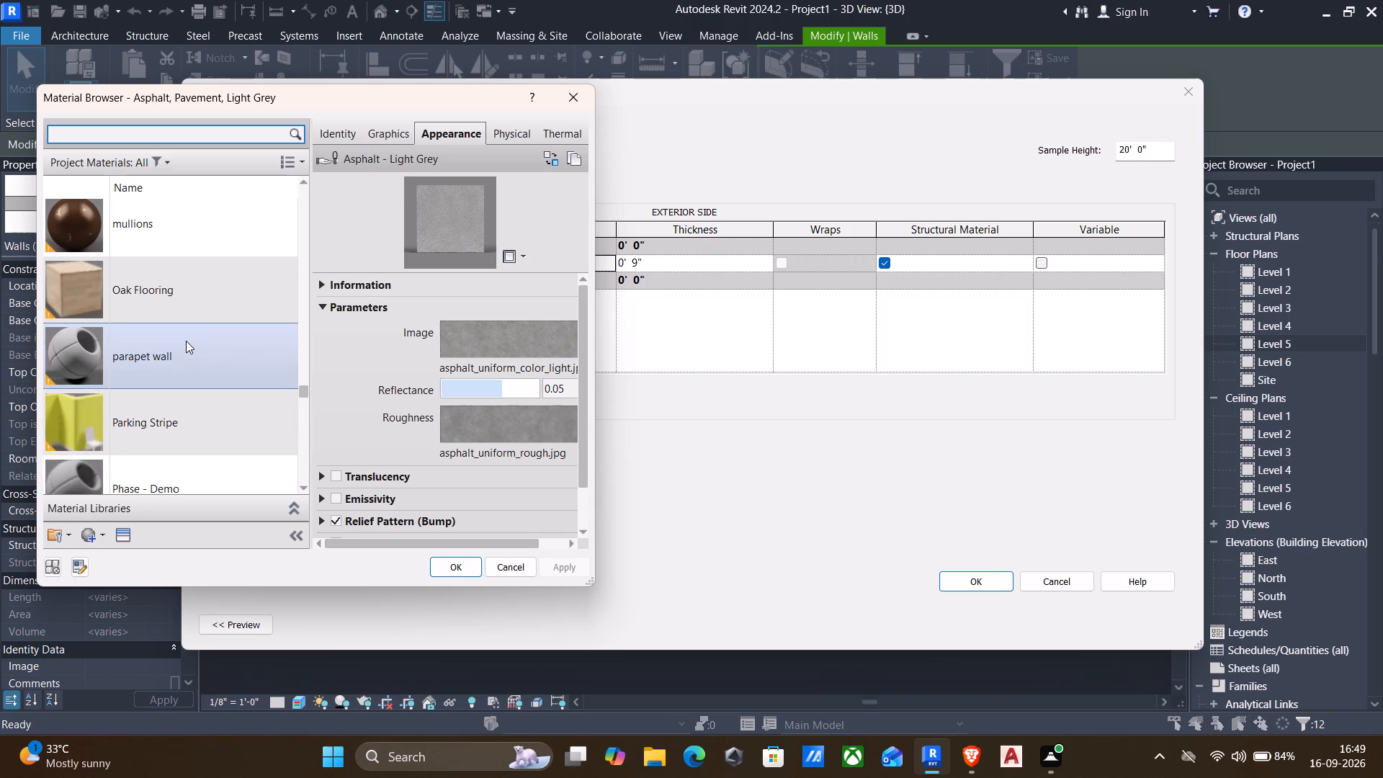
{"action": "scroll", "coordinate": [186, 341], "scroll_direction": "up", "scroll_amount": 14}
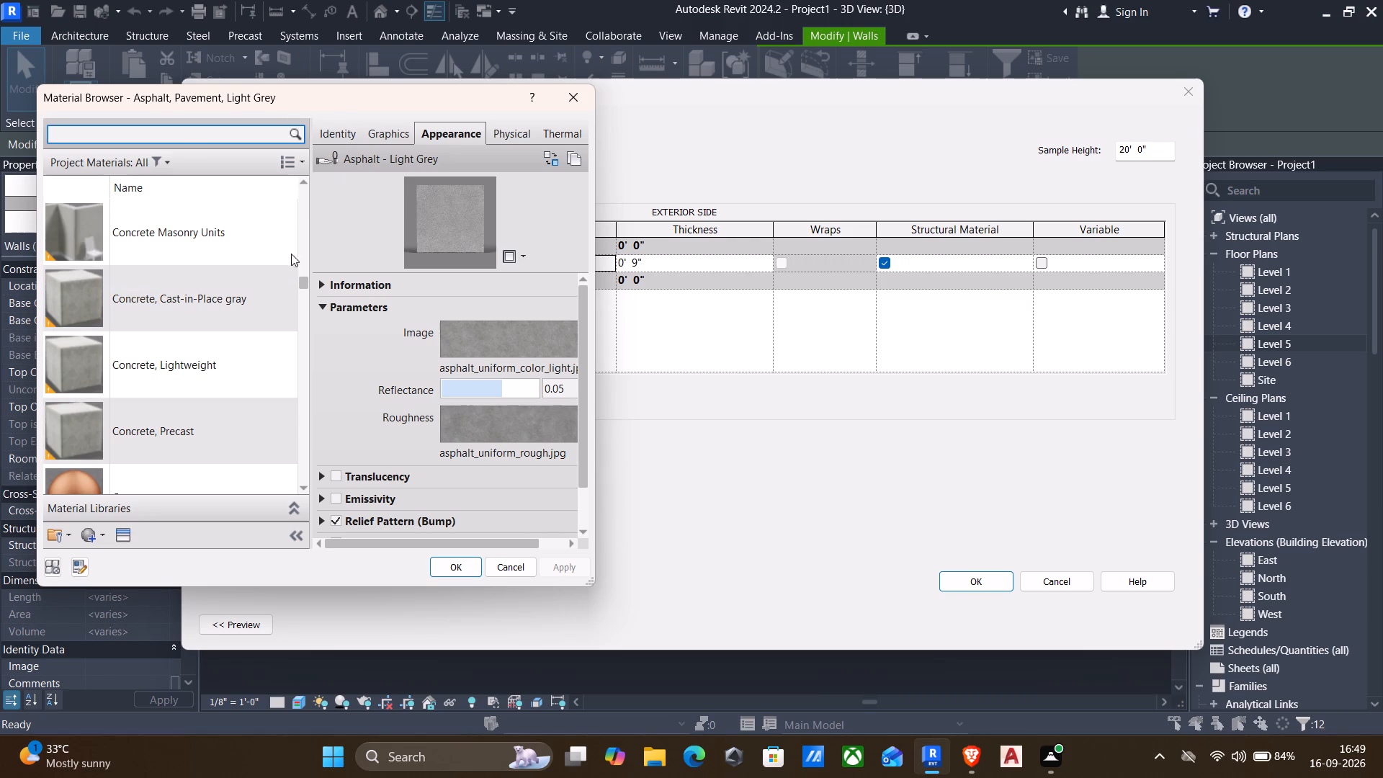
Create a new material and try to name it wall.
{"action": "left_click", "coordinate": [89, 537]}
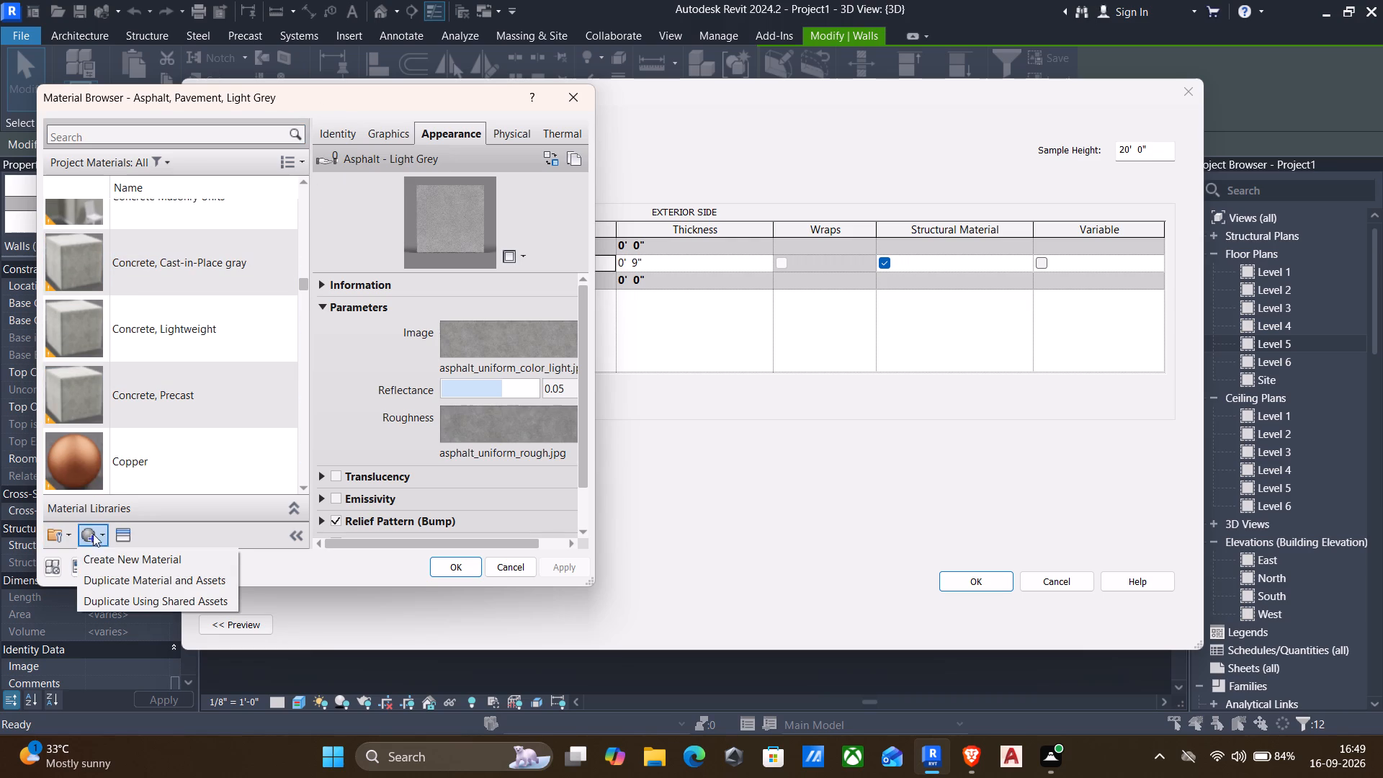
{"action": "left_click", "coordinate": [154, 560]}
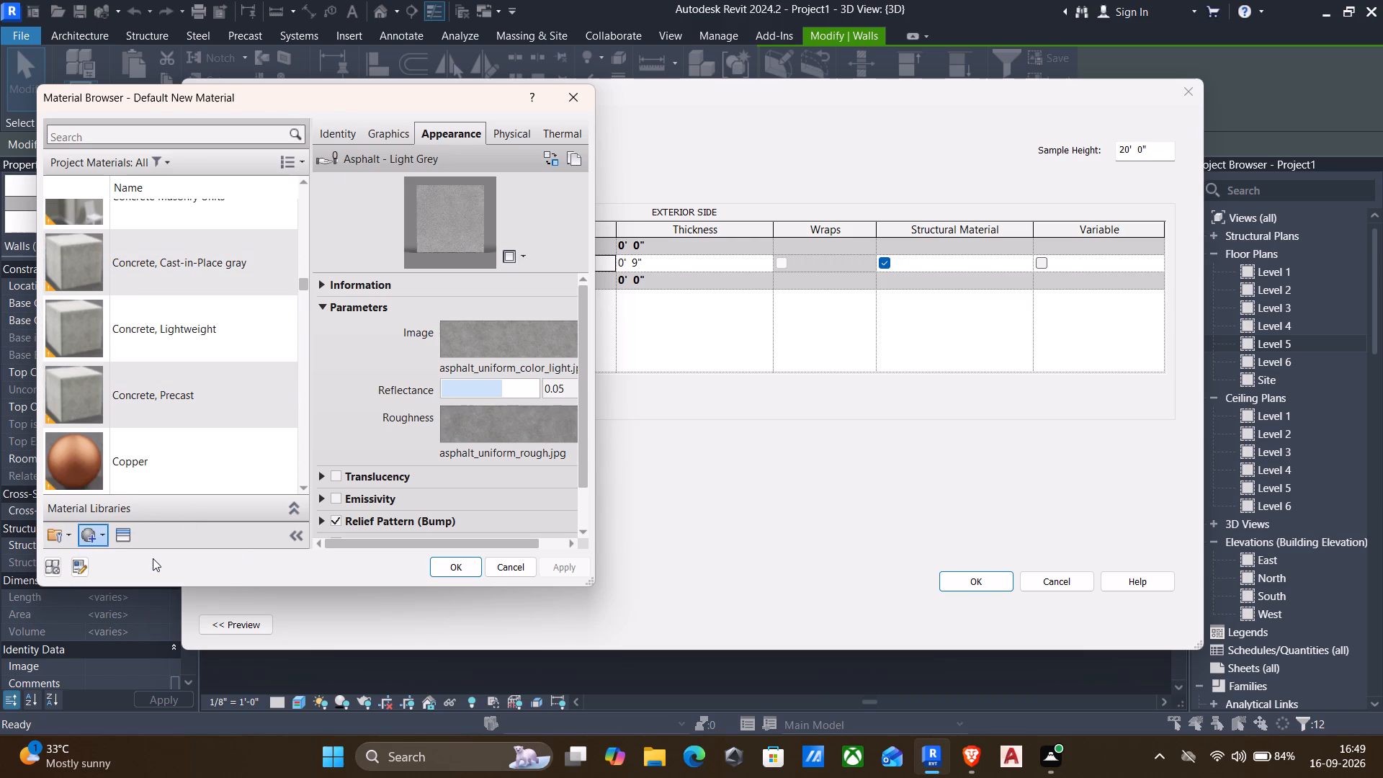
{"action": "left_click", "coordinate": [347, 127]}
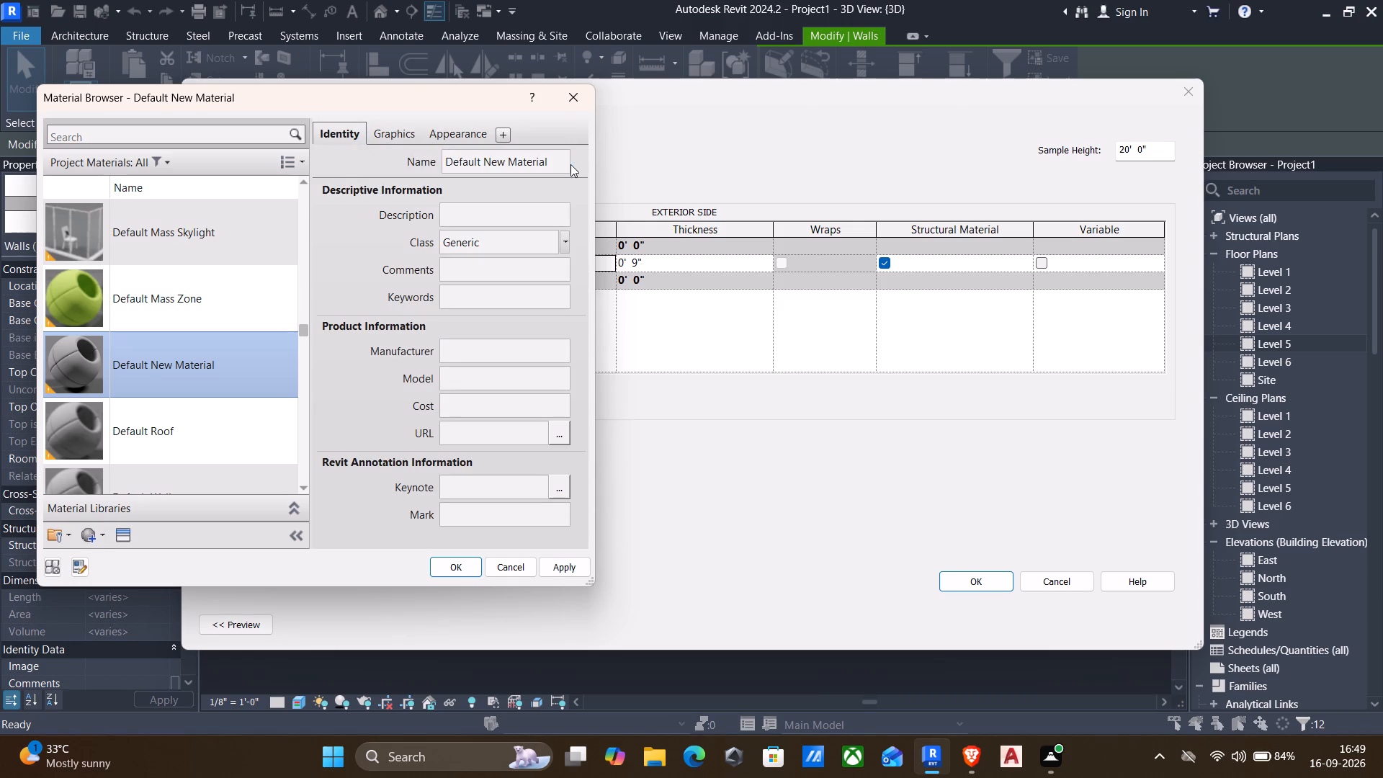
{"action": "left_click_drag", "start_coordinate": [563, 164], "coordinate": [580, 165]}
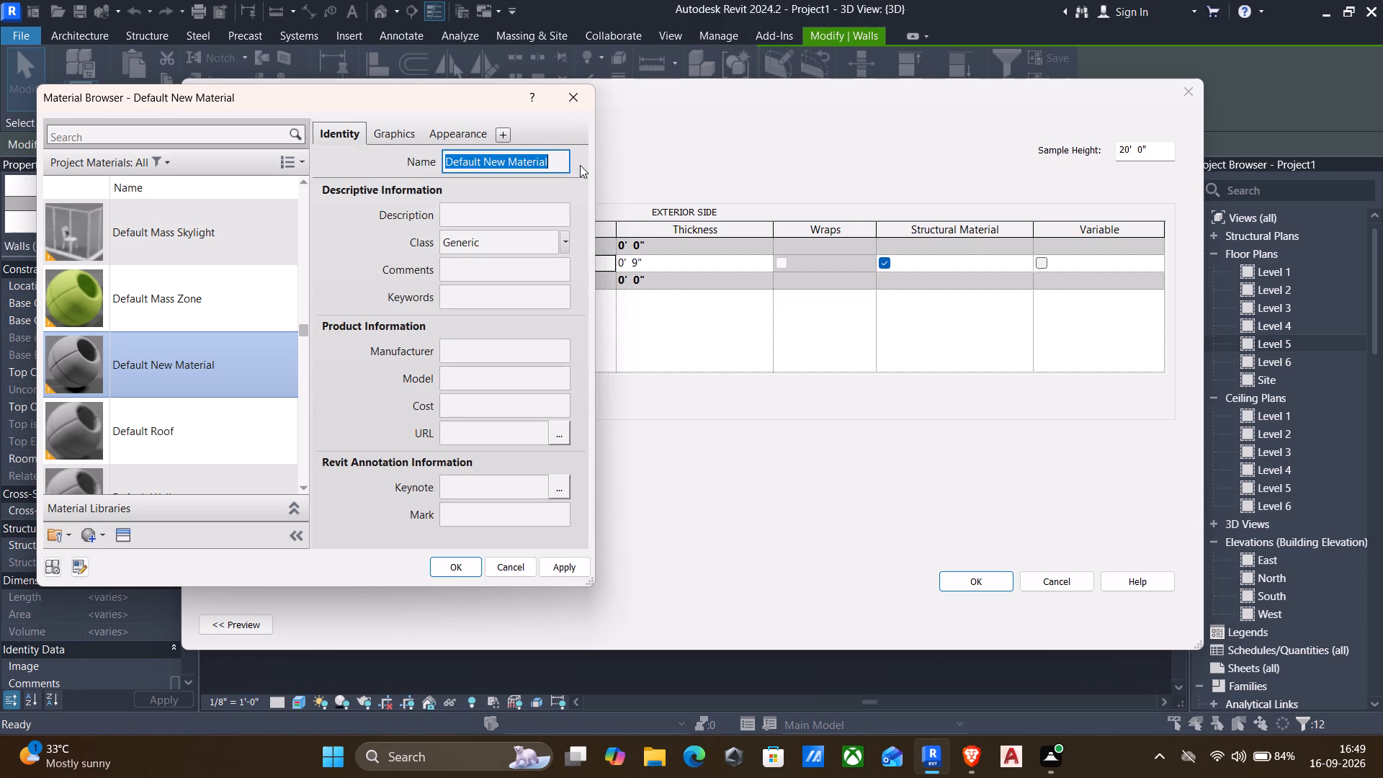
{"action": "key", "text": "BackSpace"}
{"action": "type", "text": "wall"}
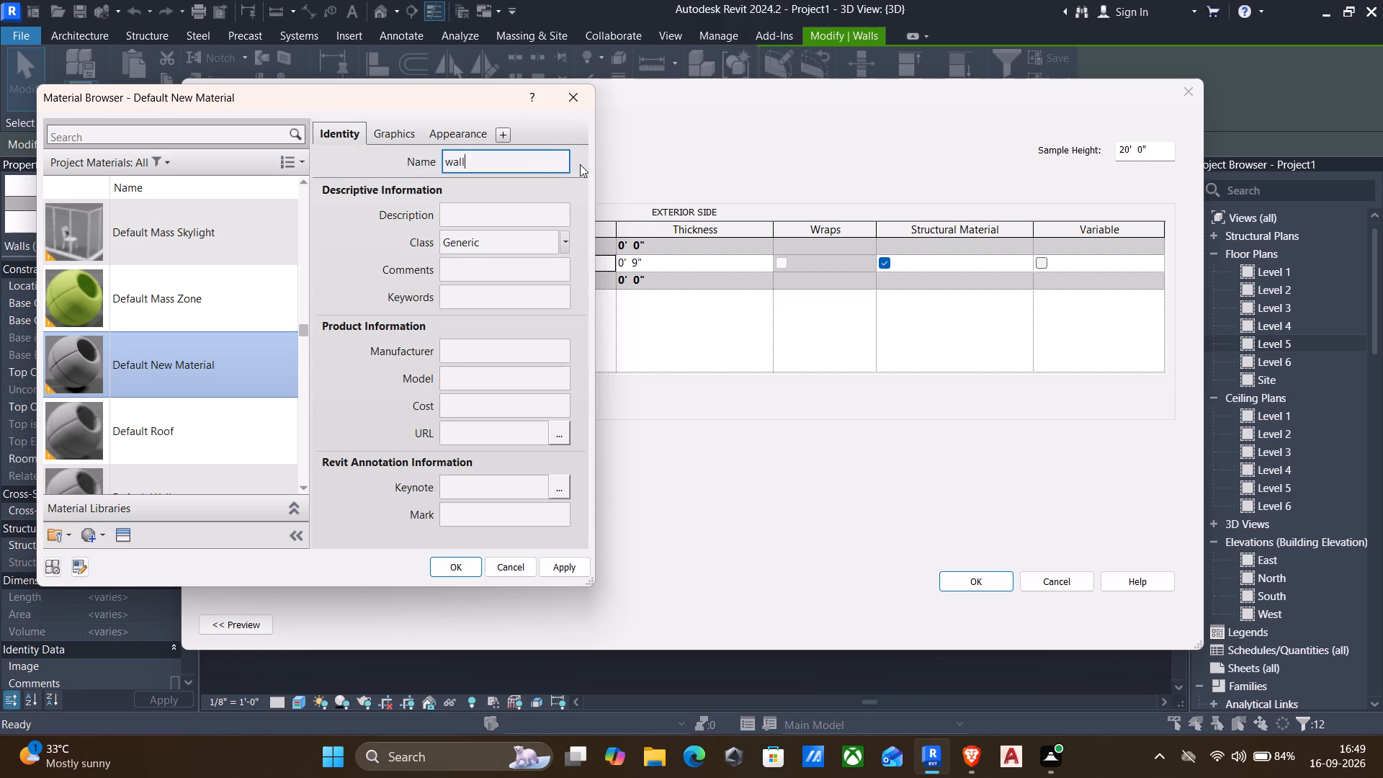
{"action": "left_click", "coordinate": [563, 571]}
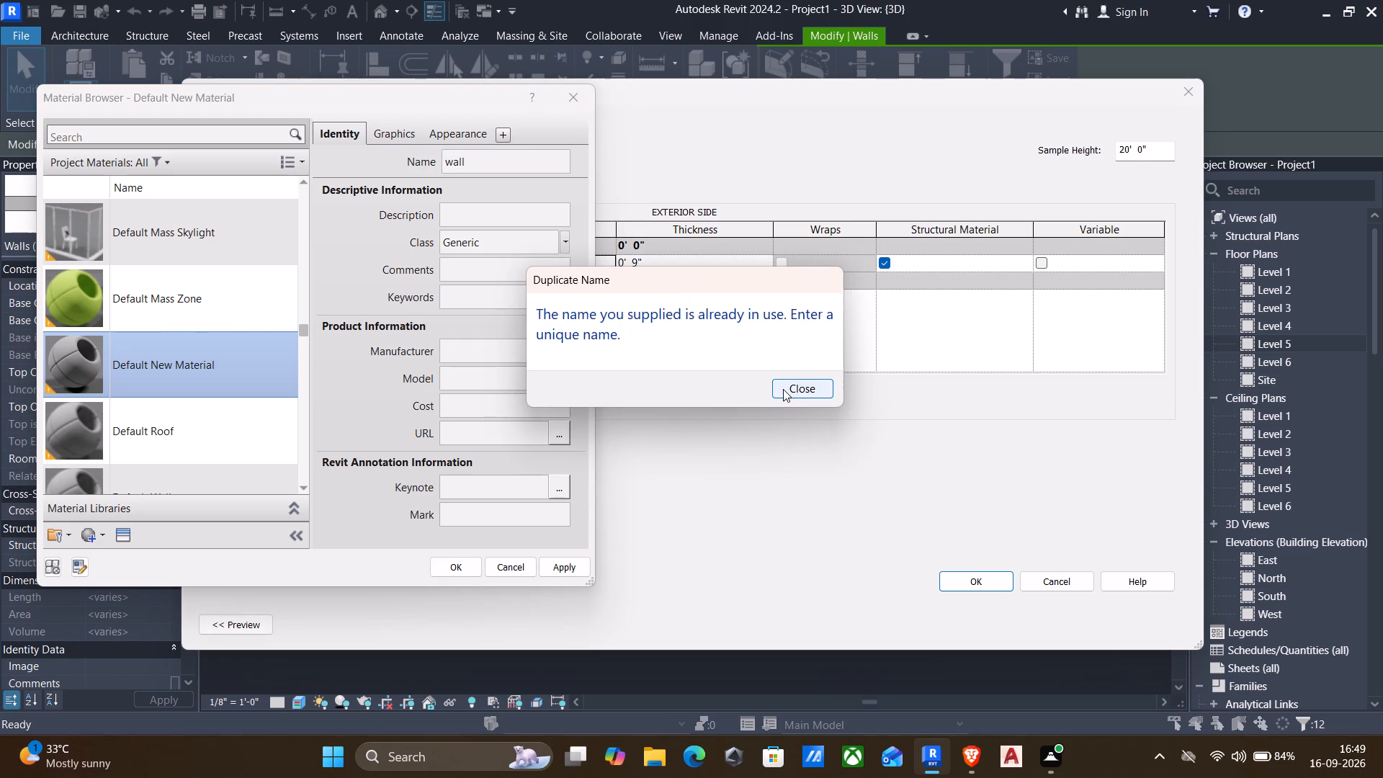
{"action": "left_click", "coordinate": [783, 389]}
Name the new material exterior wall and apply the name.
{"action": "left_click", "coordinate": [550, 163]}
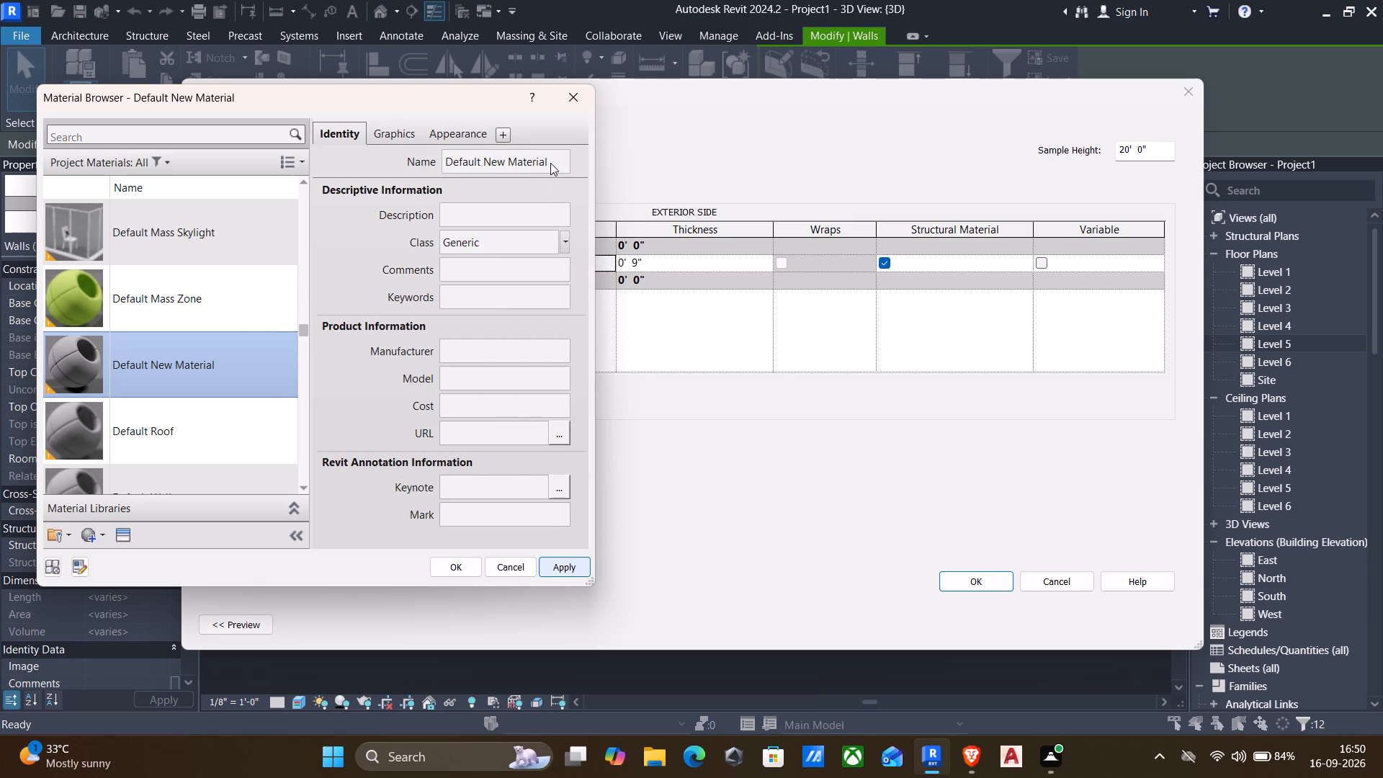
{"action": "left_click", "coordinate": [722, 71]}
{"action": "left_click_drag", "start_coordinate": [558, 161], "coordinate": [554, 161]}
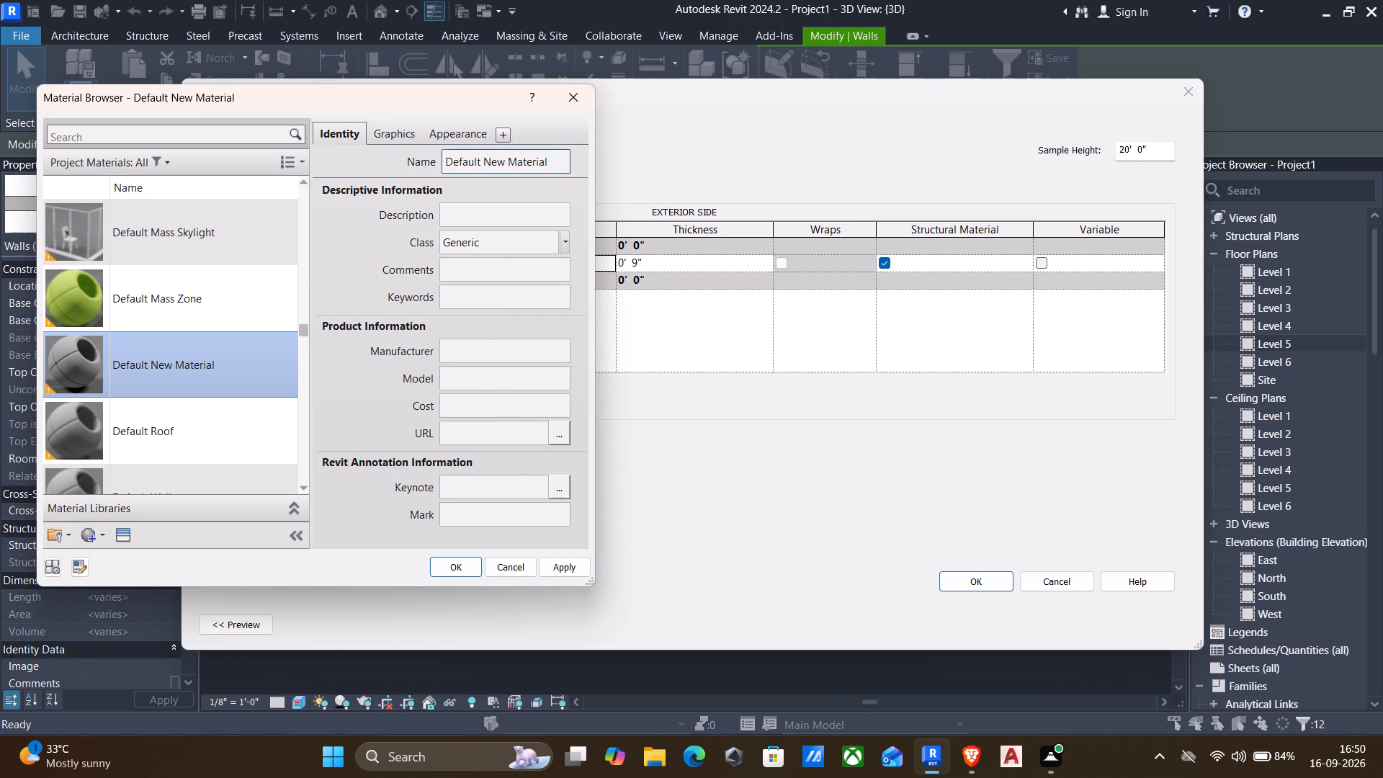
{"action": "left_click_drag", "start_coordinate": [554, 161], "coordinate": [584, 166]}
{"action": "type", "text": "exterioe"}
{"action": "key", "text": "BackSpace"}
{"action": "type", "text": "r wall"}
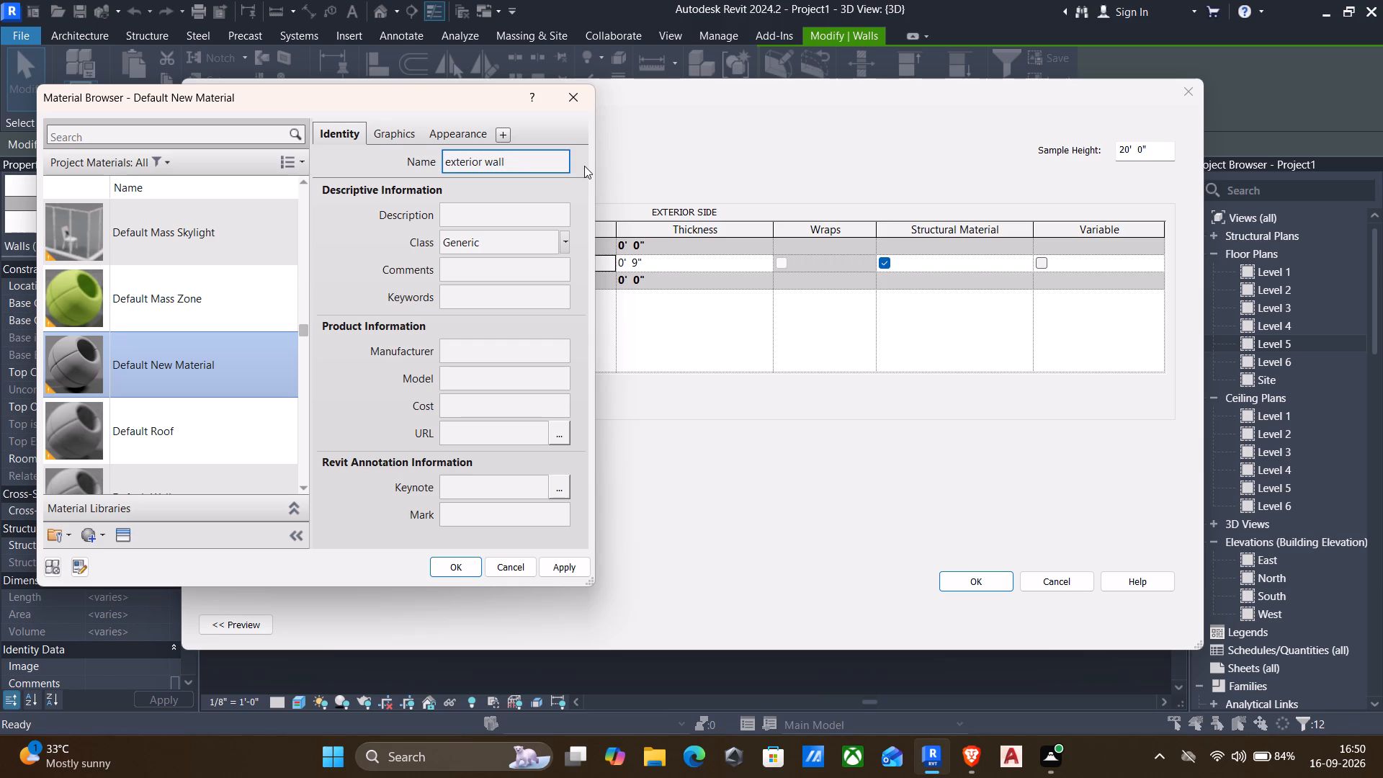
{"action": "left_click", "coordinate": [550, 572]}
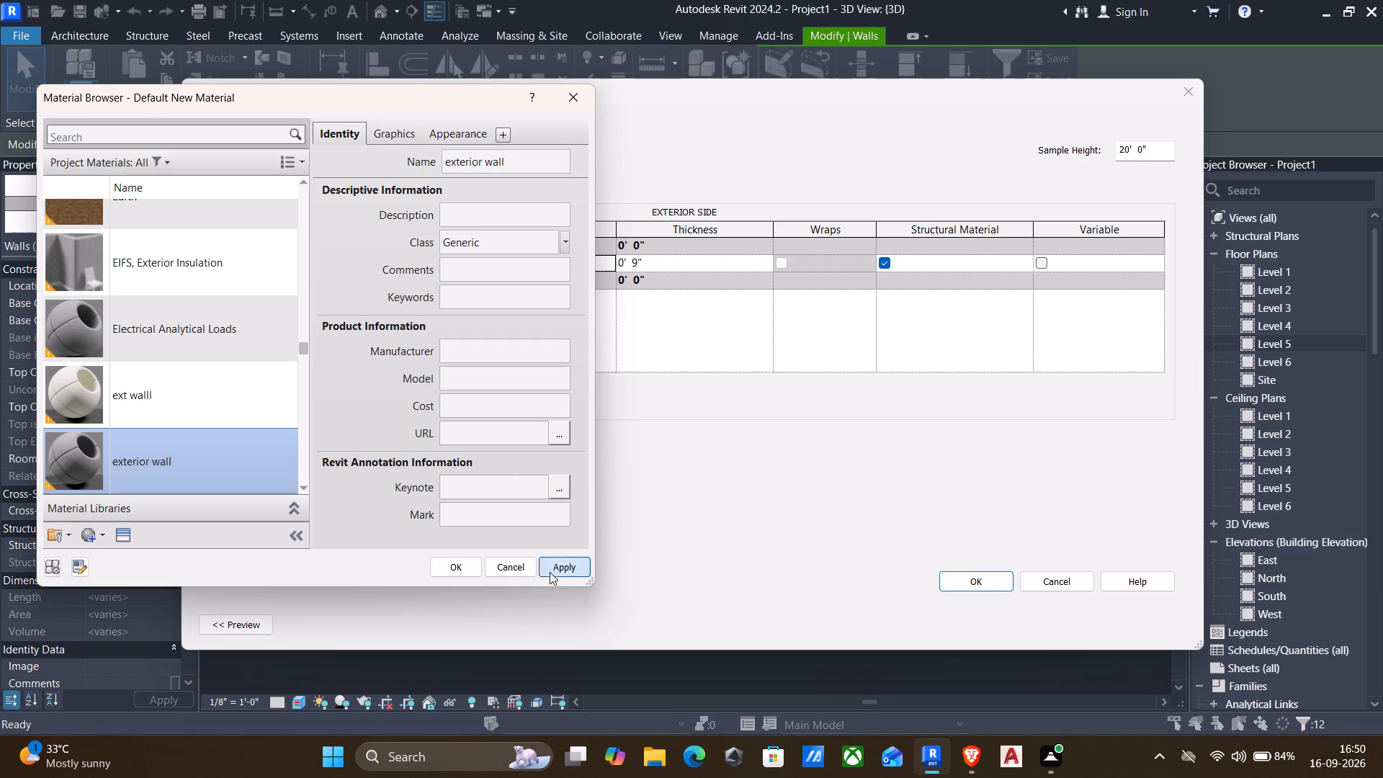
Set the exterior wall material's appearance colour to RGB 243, 239, 230 and apply it.
{"action": "left_click", "coordinate": [455, 134]}
{"action": "left_click", "coordinate": [542, 332]}
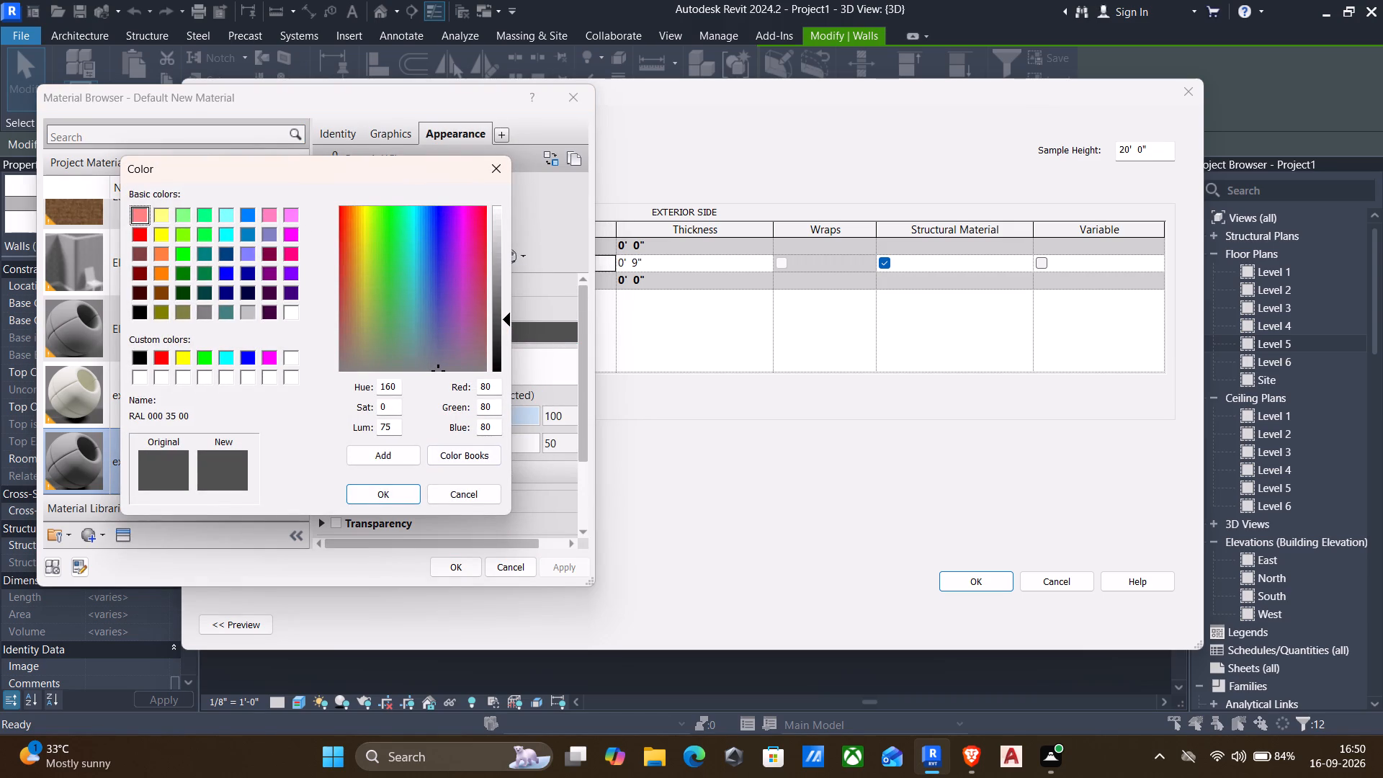
{"action": "left_click_drag", "start_coordinate": [495, 389], "coordinate": [429, 390]}
{"action": "type", "text": "243"}
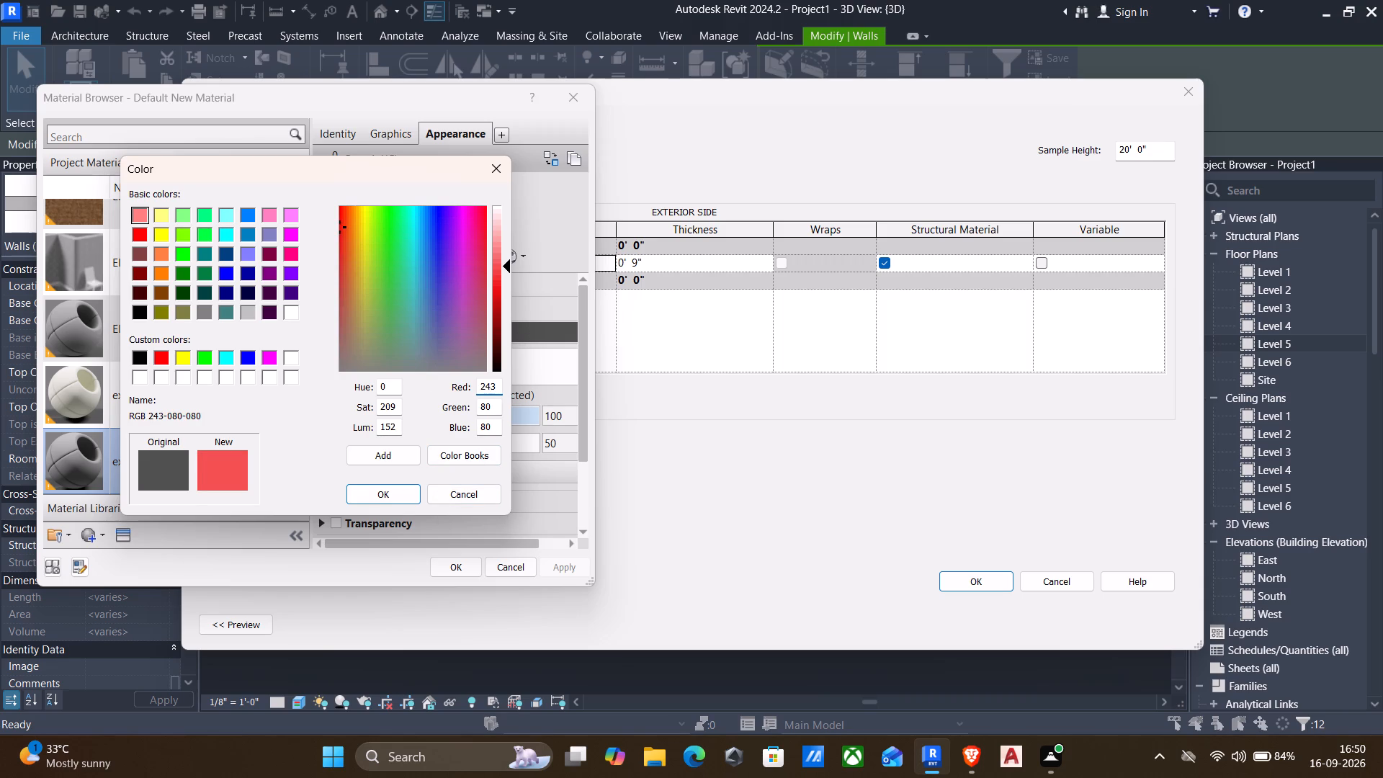
{"action": "left_click_drag", "start_coordinate": [496, 401], "coordinate": [459, 417]}
{"action": "type", "text": "239"}
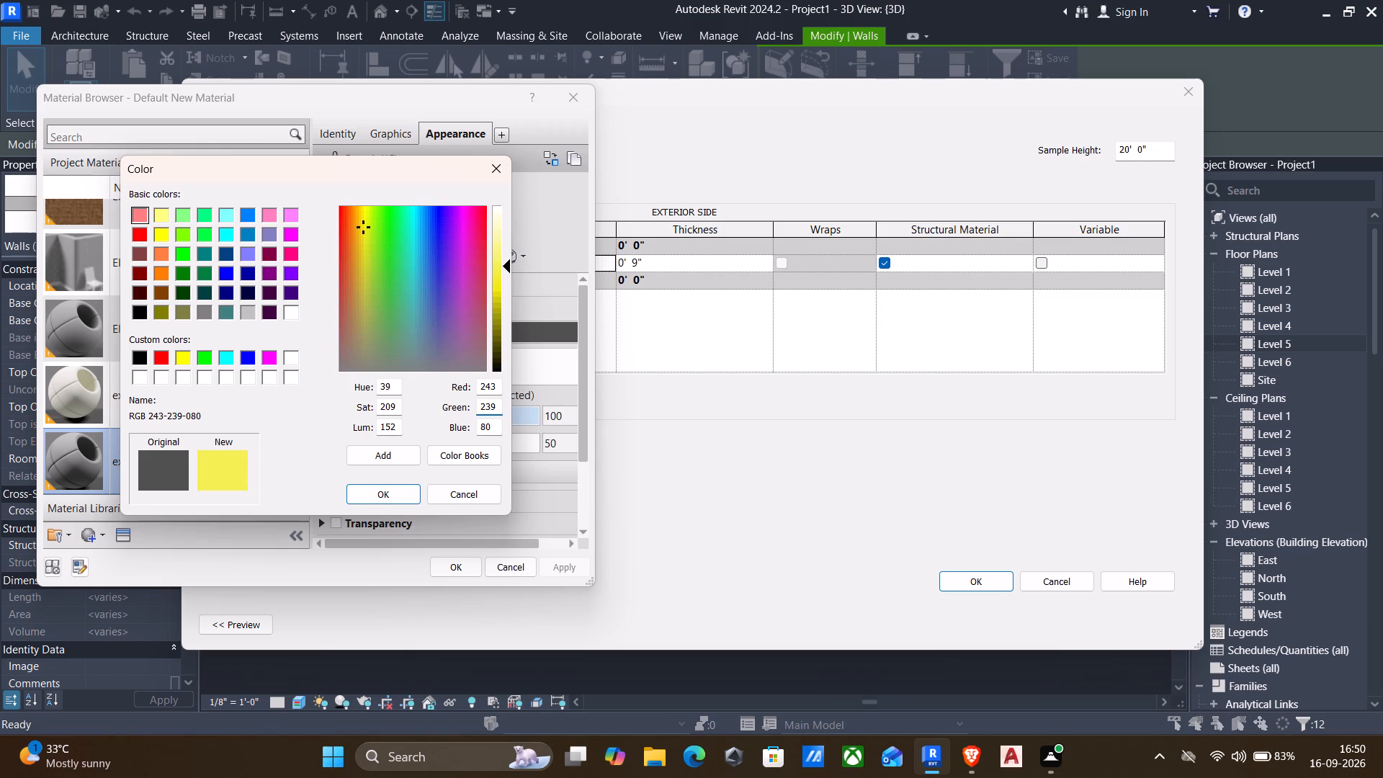
{"action": "left_click_drag", "start_coordinate": [497, 433], "coordinate": [457, 432]}
{"action": "type", "text": "230"}
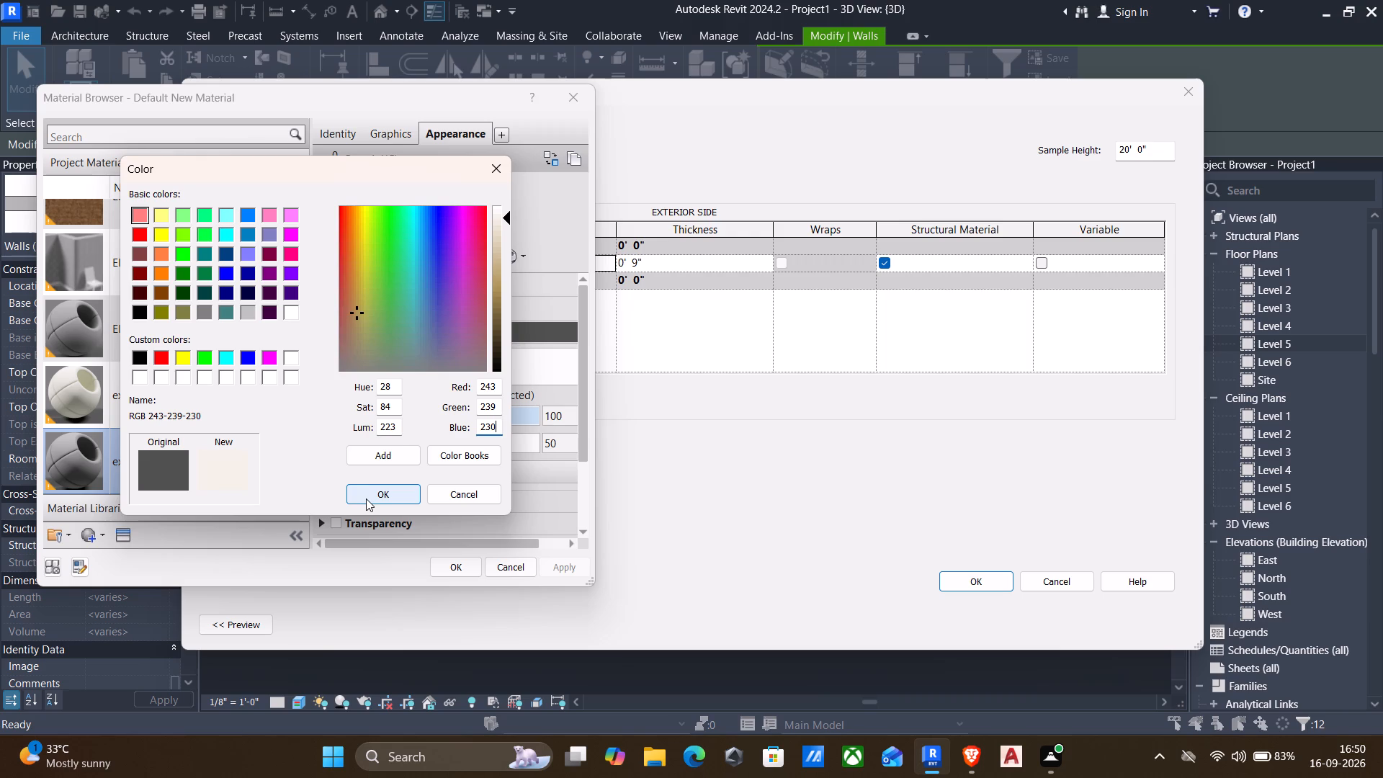
{"action": "left_click", "coordinate": [366, 498]}
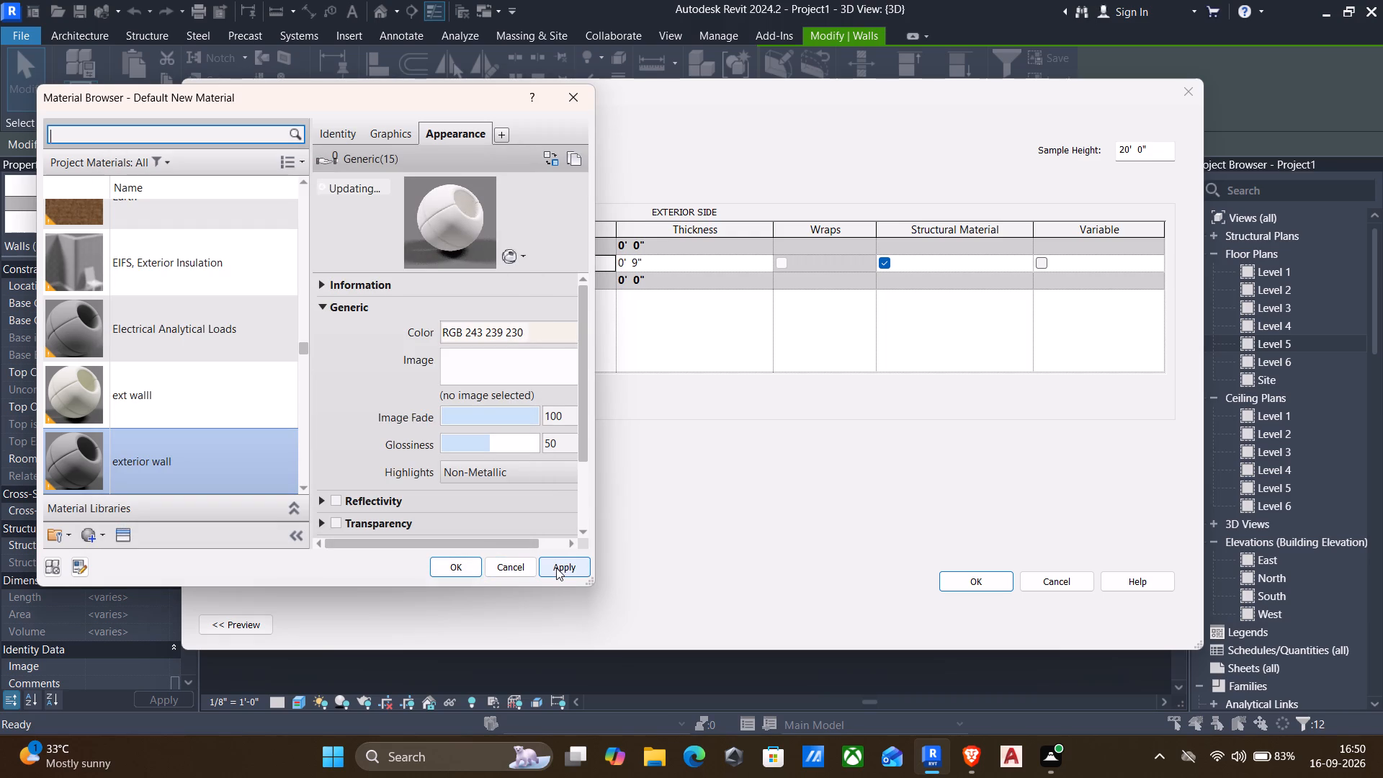
{"action": "left_click", "coordinate": [556, 568]}
Assign the exterior wall material to the 9" WALL type's structure layer and save the type change.
{"action": "left_click", "coordinate": [464, 565]}
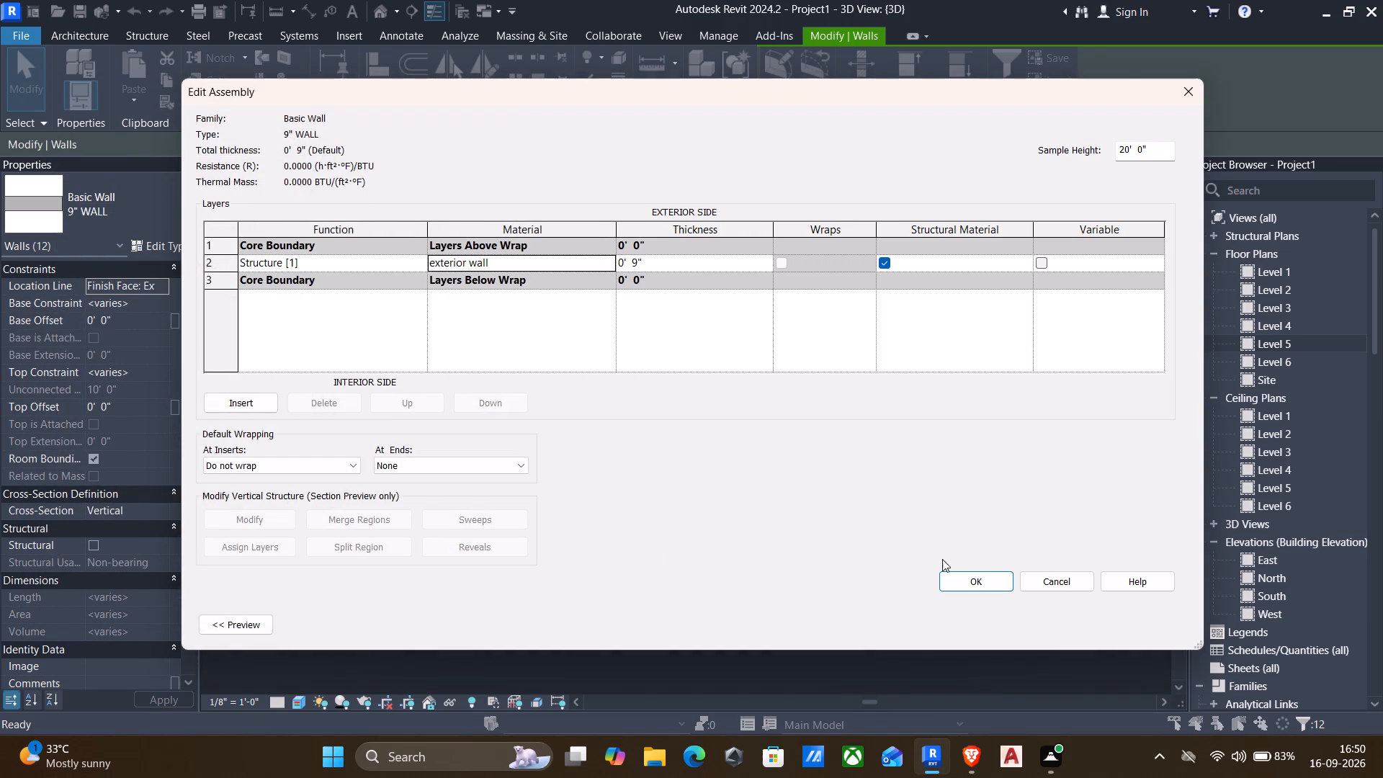
{"action": "left_click", "coordinate": [959, 573]}
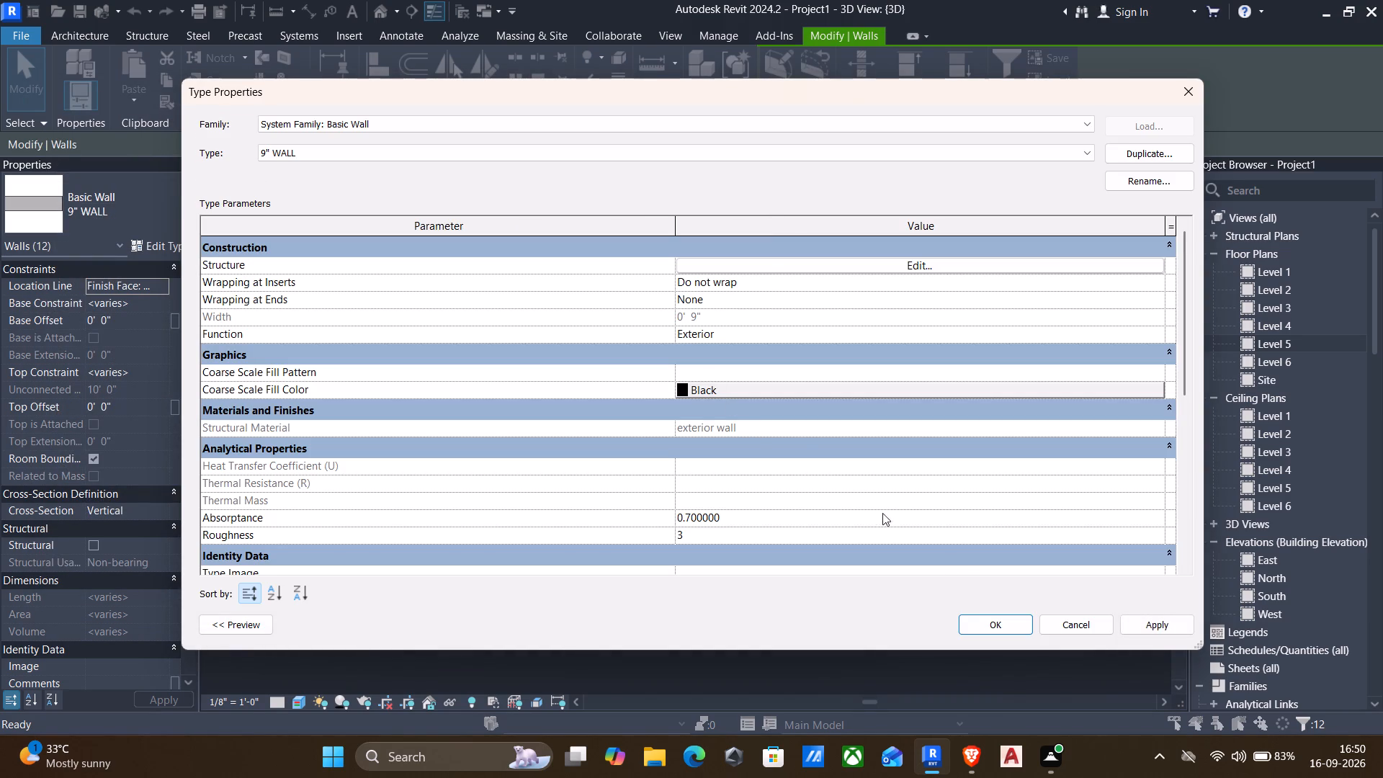
{"action": "left_click", "coordinate": [1144, 625]}
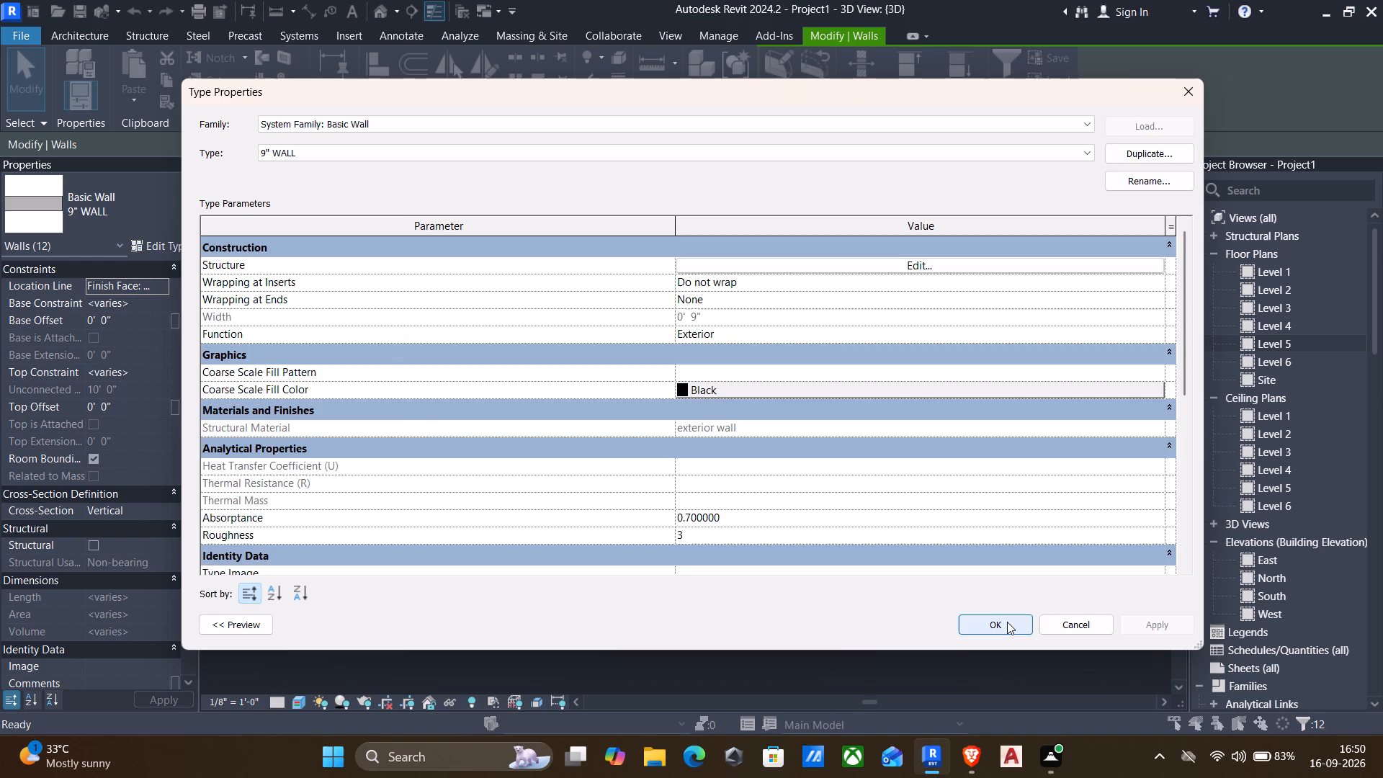
{"action": "left_click", "coordinate": [1007, 622]}
Clear the wall selection and examine the exterior wall finish on the building's front and side faces in 3D.
{"action": "scroll", "coordinate": [460, 447], "scroll_direction": "down", "scroll_amount": 1}
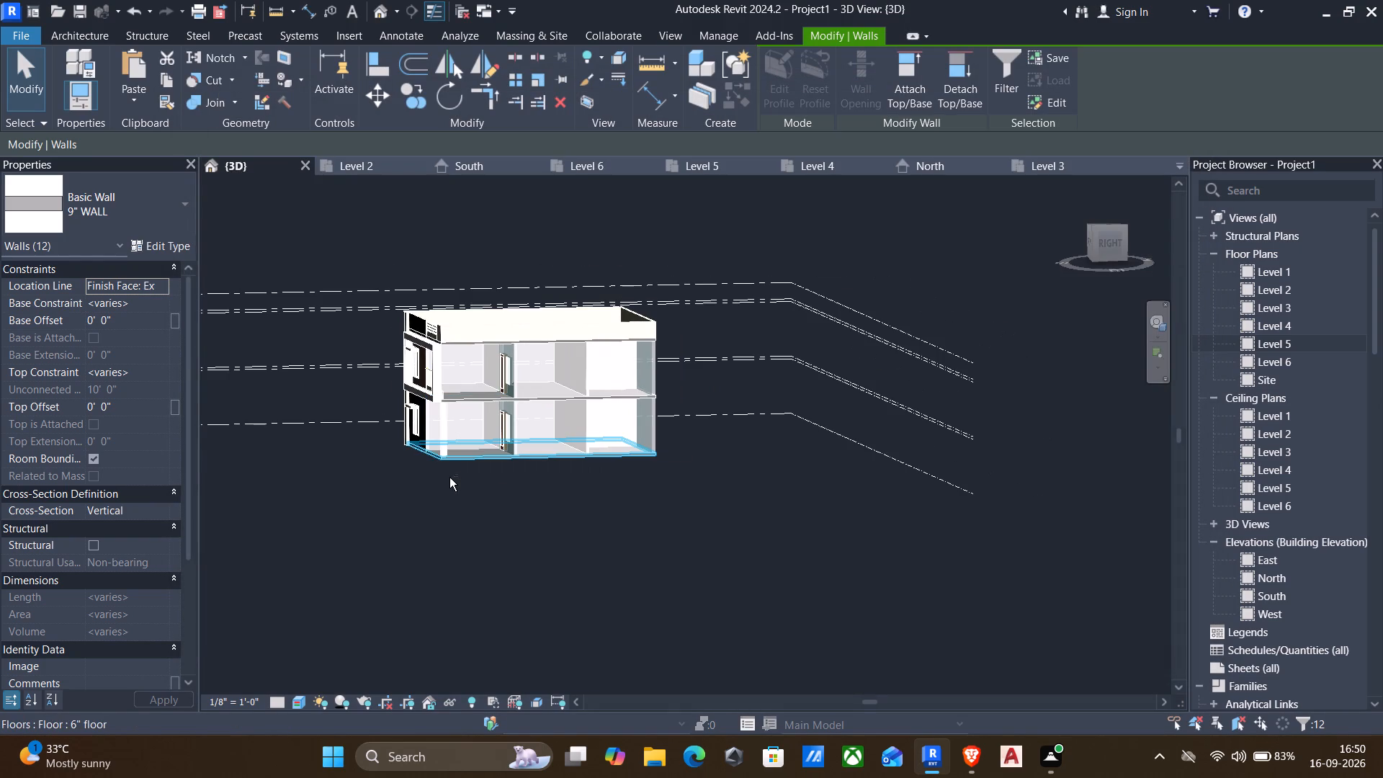
{"action": "middle_click_drag", "start_coordinate": [449, 478], "coordinate": [663, 515], "text": "shift"}
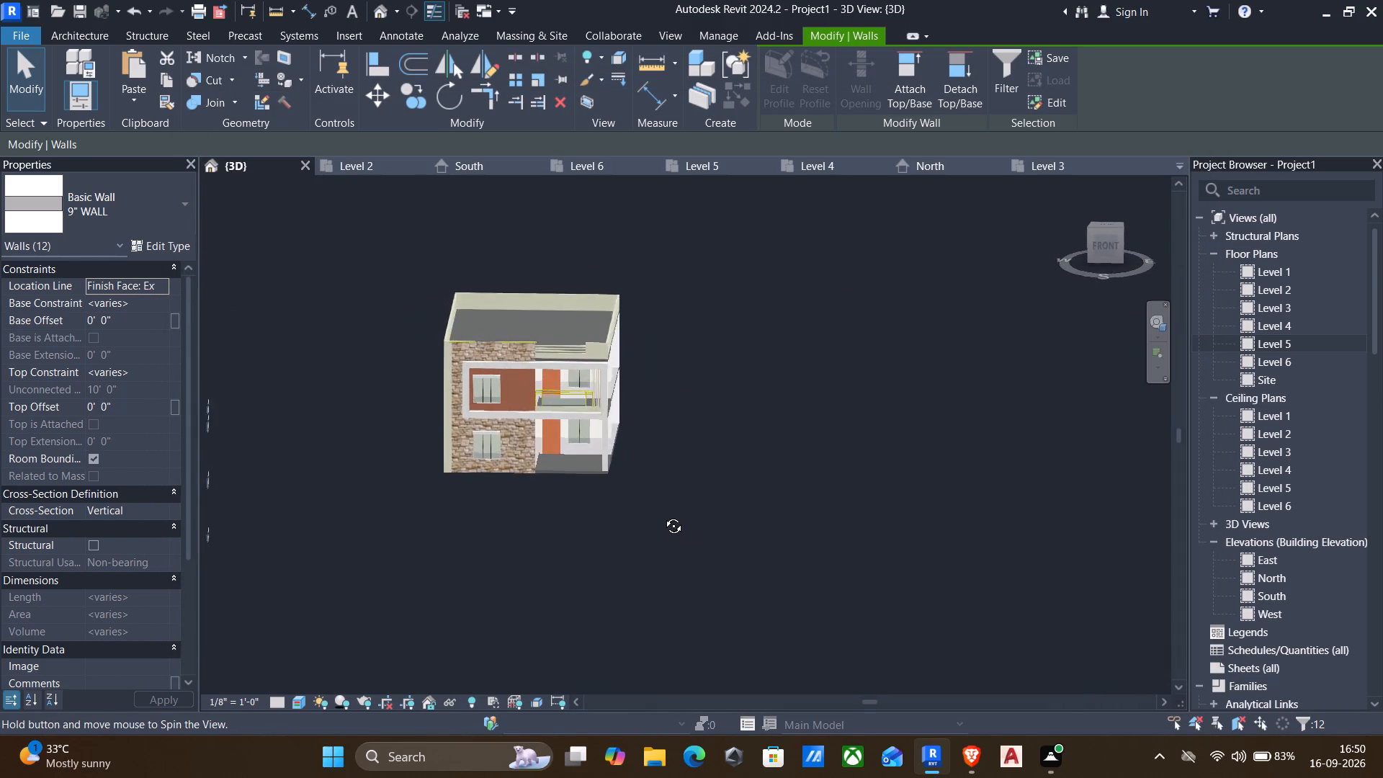
{"action": "middle_click_drag", "start_coordinate": [663, 515], "coordinate": [650, 510], "text": "shift"}
{"action": "scroll", "coordinate": [588, 496], "scroll_direction": "up", "scroll_amount": 3}
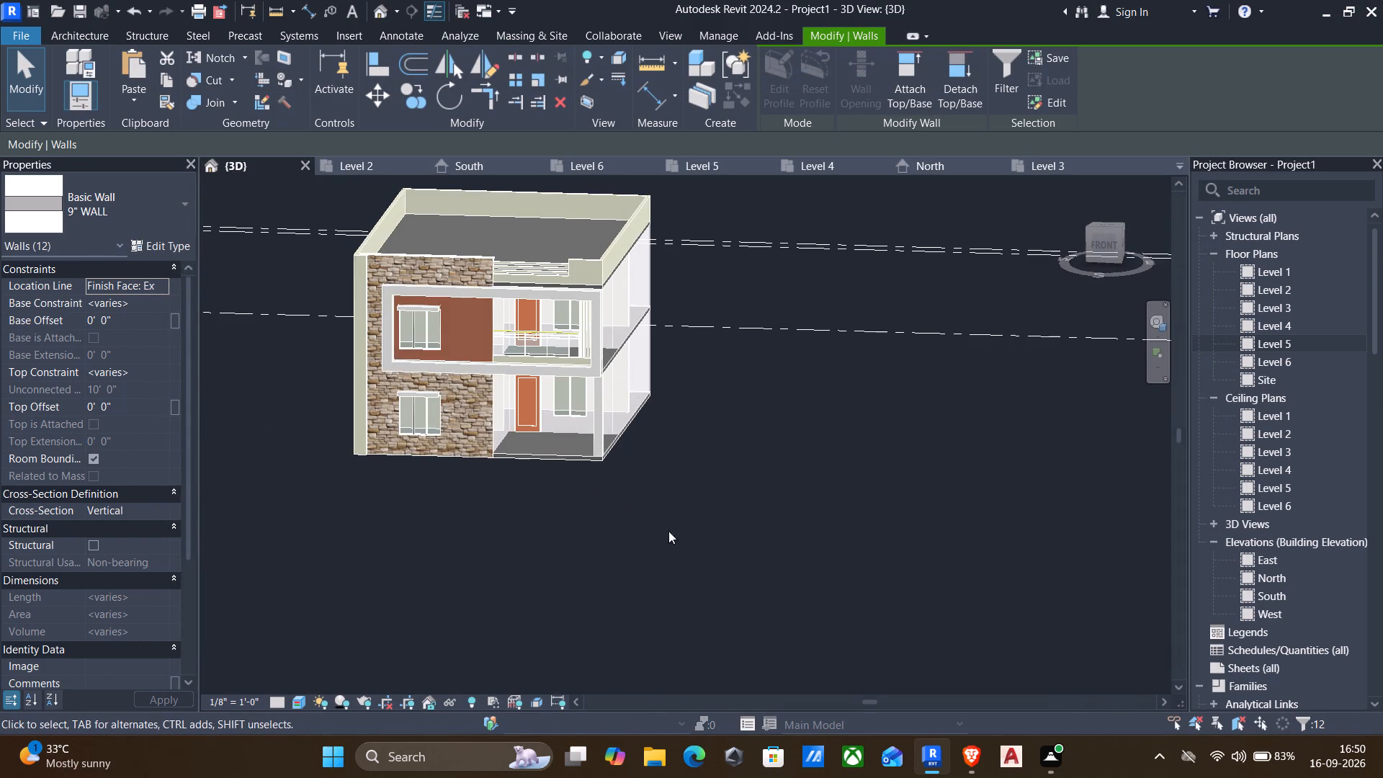
{"action": "middle_click_drag", "start_coordinate": [658, 531], "coordinate": [618, 535], "text": "shift"}
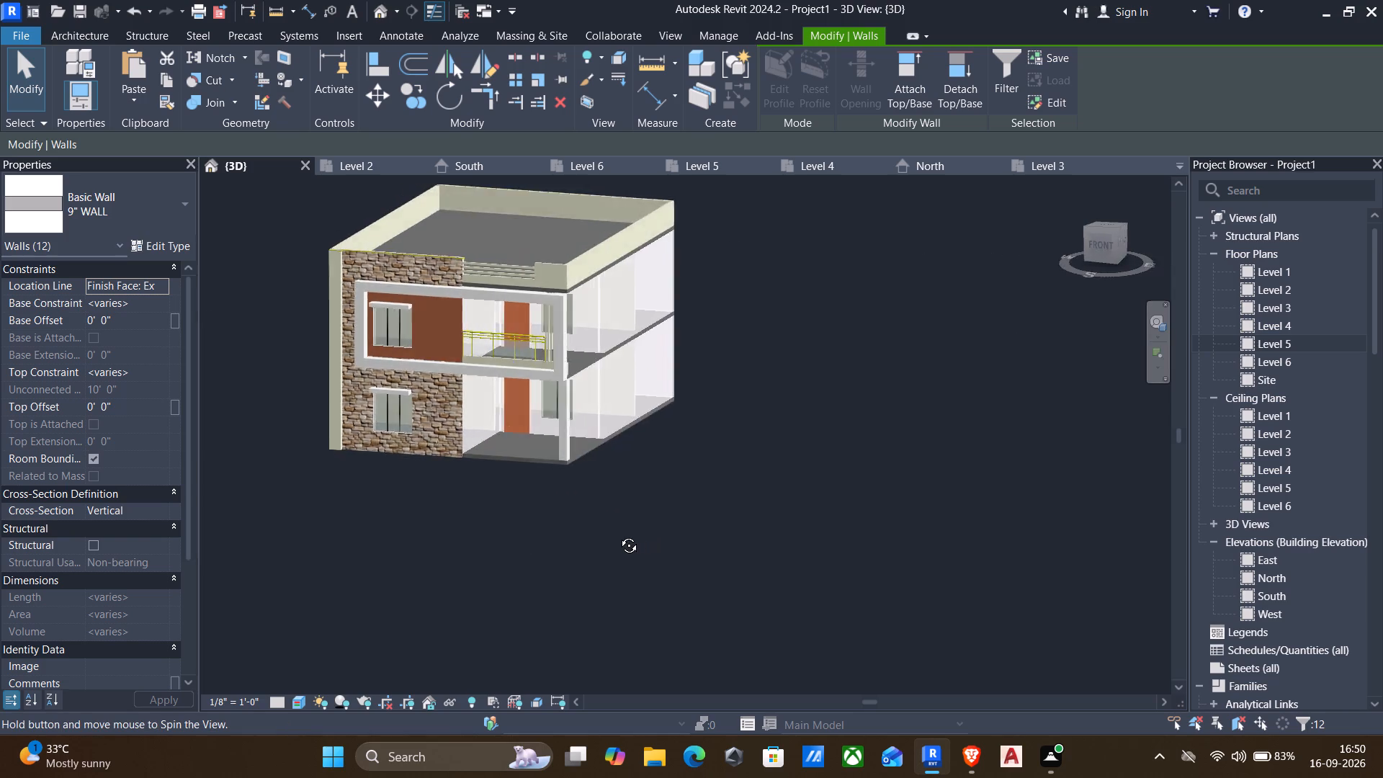
{"action": "middle_click_drag", "start_coordinate": [618, 535], "coordinate": [362, 552], "text": "shift"}
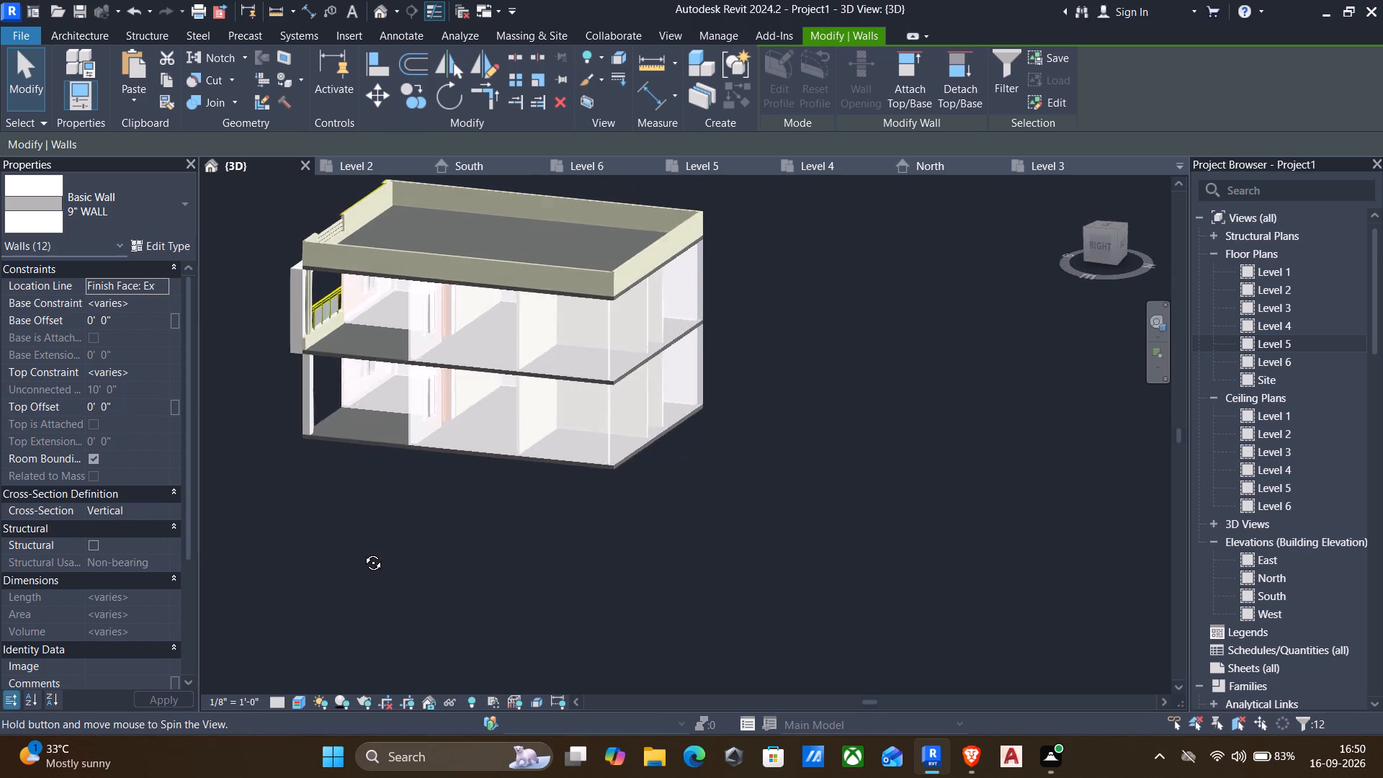
{"action": "middle_click_drag", "start_coordinate": [362, 552], "coordinate": [722, 503], "text": "shift"}
{"action": "key", "text": "Escape"}
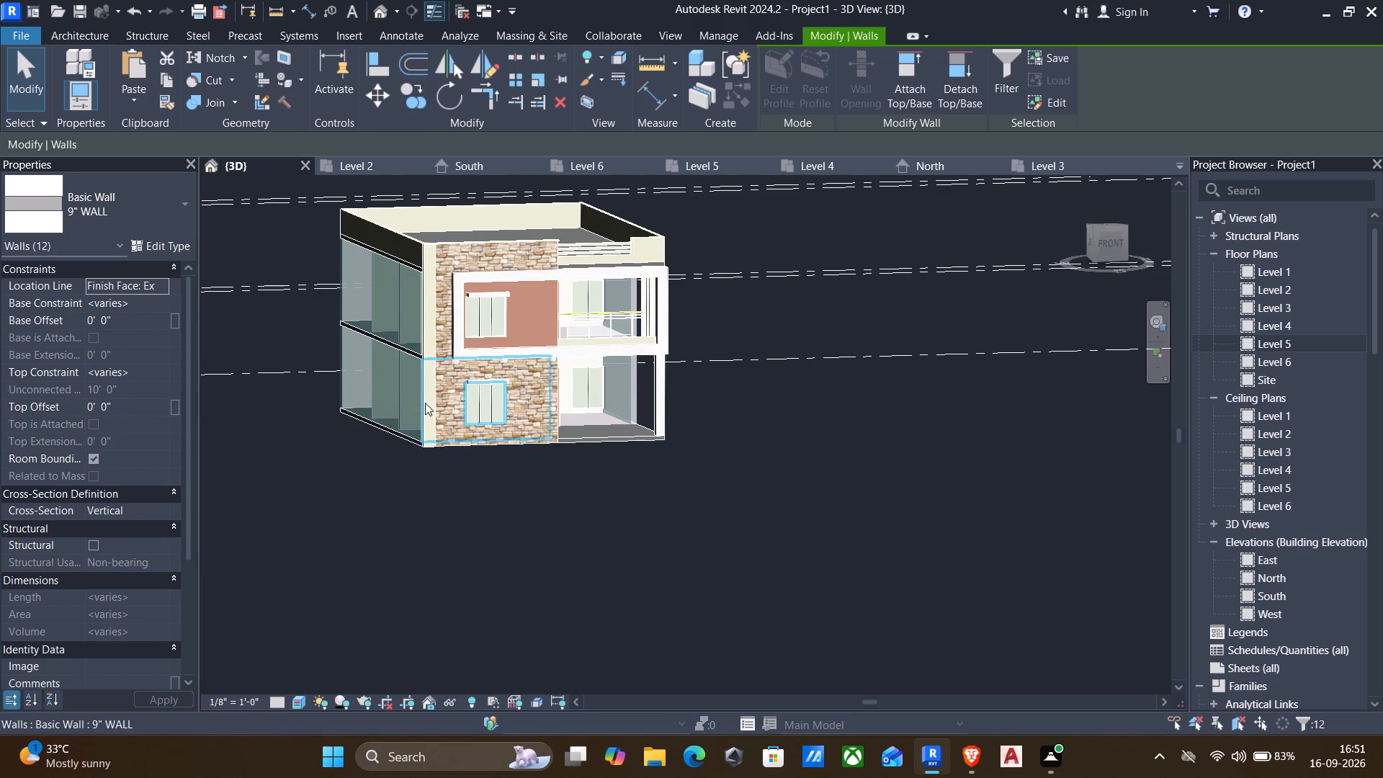
{"action": "scroll", "coordinate": [637, 432], "scroll_direction": "up", "scroll_amount": 2}
{"action": "scroll", "coordinate": [690, 557], "scroll_direction": "down", "scroll_amount": 2}
{"action": "middle_click_drag", "start_coordinate": [689, 560], "coordinate": [657, 572], "text": "shift"}
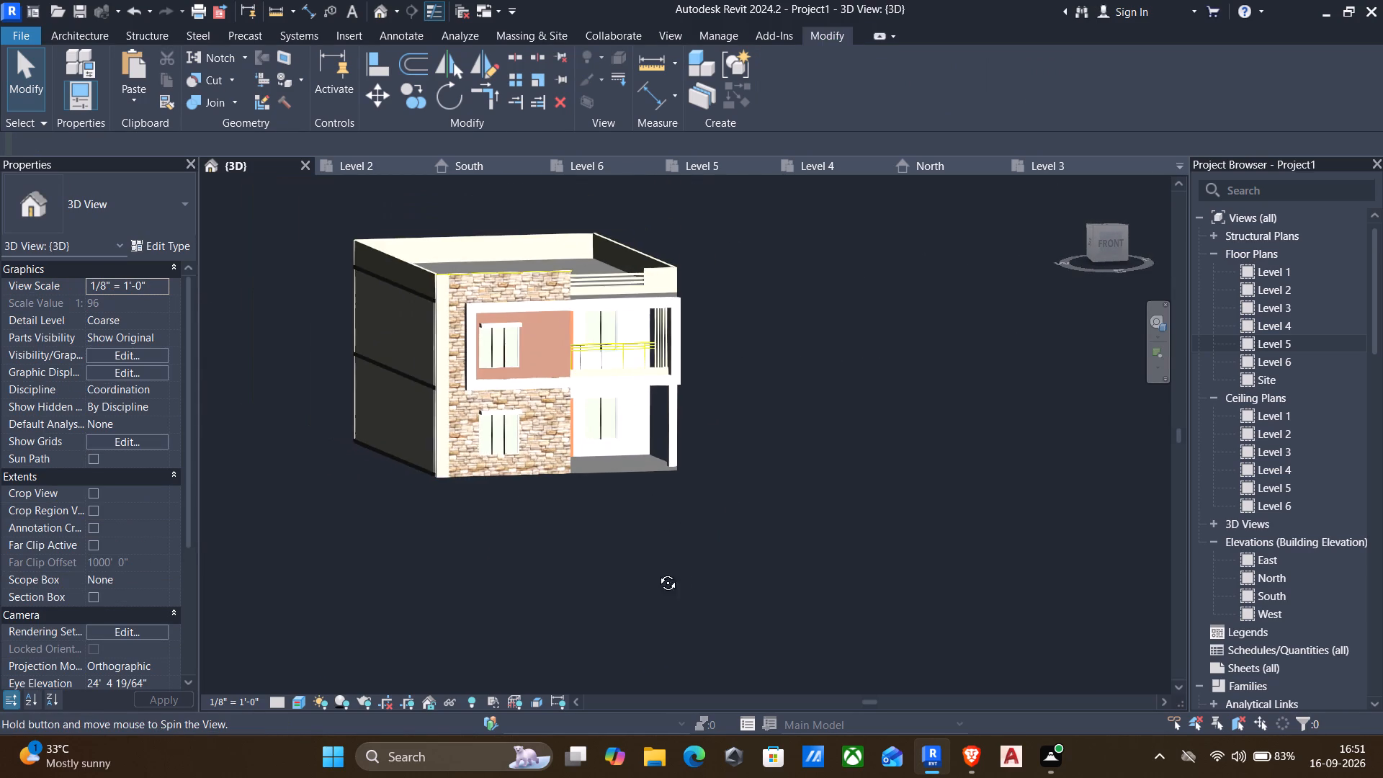
{"action": "middle_click_drag", "start_coordinate": [657, 572], "coordinate": [626, 571], "text": "shift"}
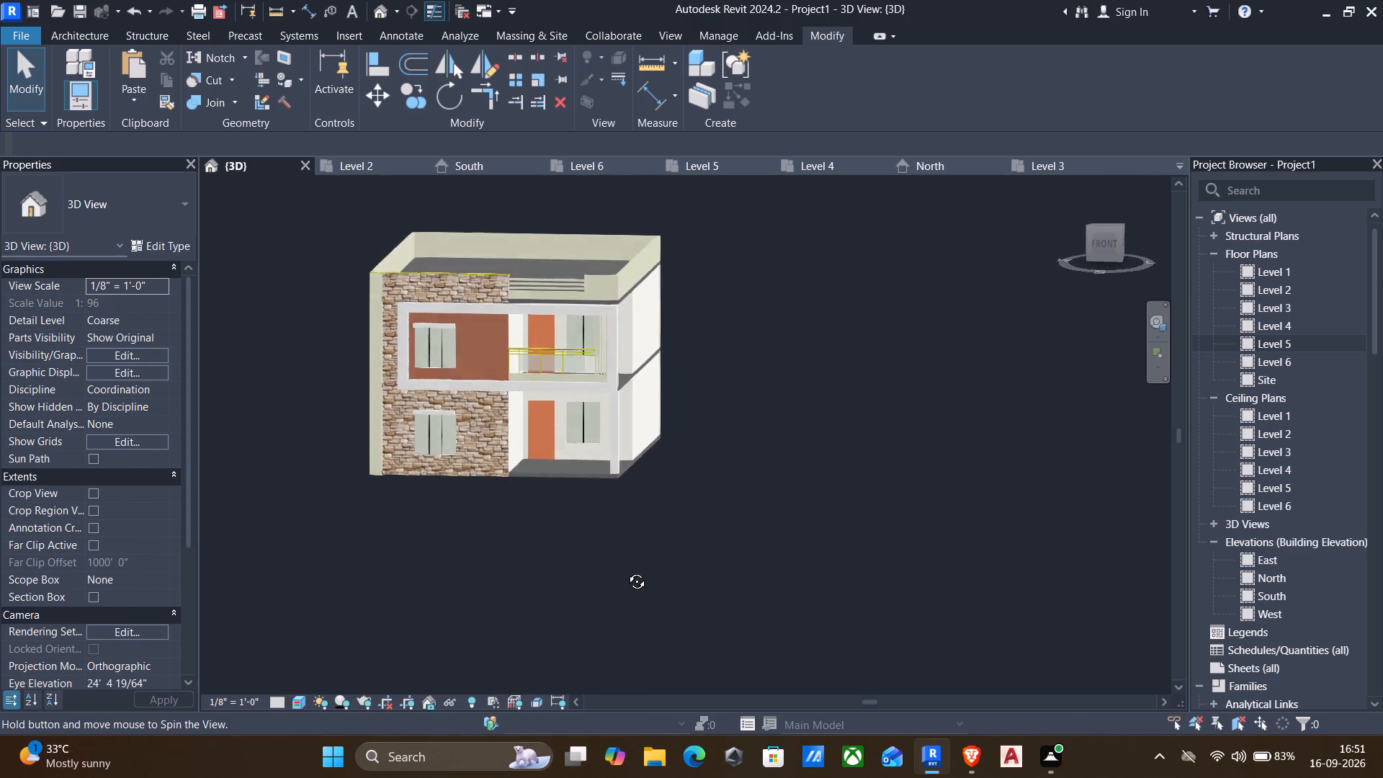
{"action": "middle_click_drag", "start_coordinate": [626, 571], "coordinate": [612, 593], "text": "shift"}
{"action": "scroll", "coordinate": [612, 593], "scroll_direction": "down", "scroll_amount": 3}
{"action": "scroll", "coordinate": [486, 527], "scroll_direction": "up", "scroll_amount": 2}
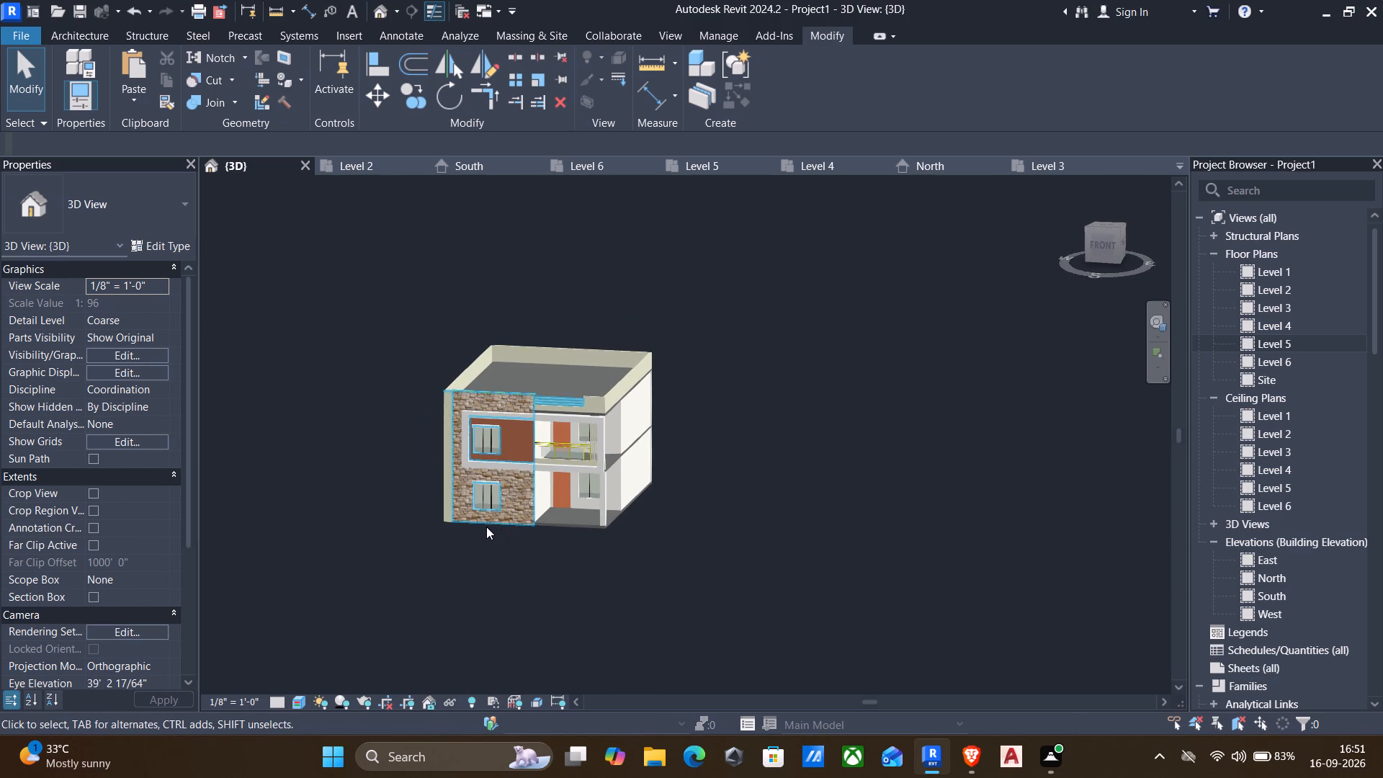
Inspect the walls around the ground-floor entrance and balcony up close against the stone facade and side walls.
{"action": "scroll", "coordinate": [486, 527], "scroll_direction": "up", "scroll_amount": 5}
{"action": "scroll", "coordinate": [614, 553], "scroll_direction": "down", "scroll_amount": 1}
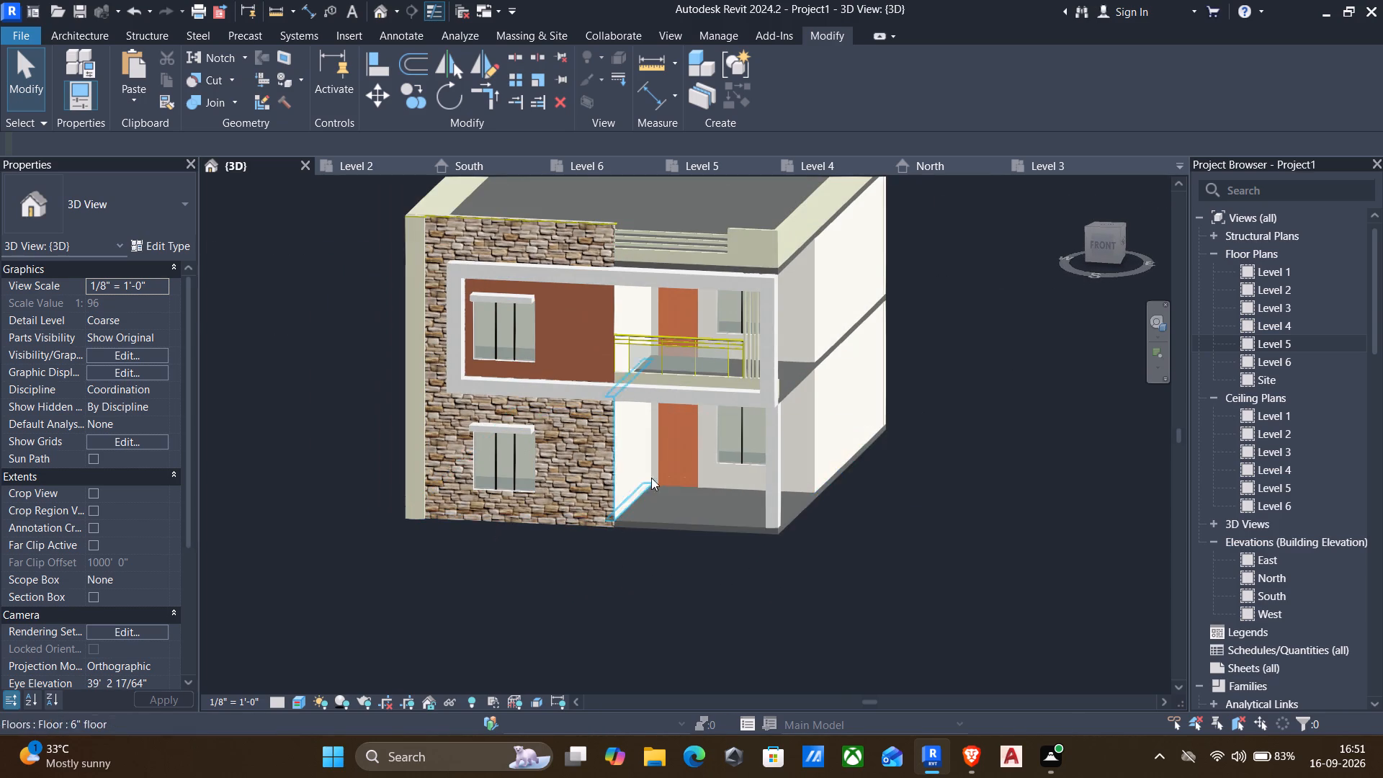
{"action": "scroll", "coordinate": [657, 468], "scroll_direction": "up", "scroll_amount": 2}
{"action": "scroll", "coordinate": [702, 424], "scroll_direction": "up", "scroll_amount": 3}
{"action": "middle_click", "coordinate": [0, 777]}
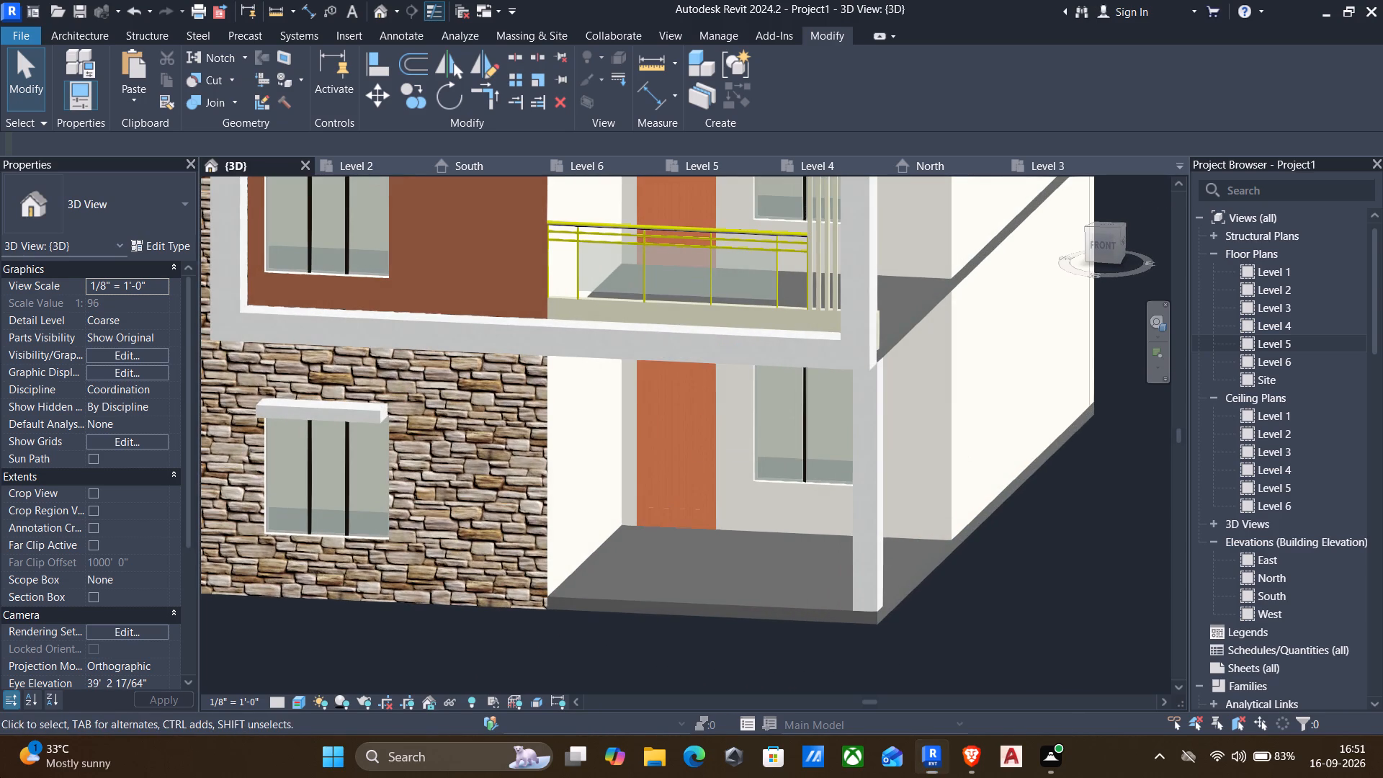
{"action": "scroll", "coordinate": [10, 766], "scroll_direction": "down", "scroll_amount": 2}
{"action": "scroll", "coordinate": [798, 653], "scroll_direction": "down", "scroll_amount": 3}
{"action": "middle_click_drag", "start_coordinate": [741, 633], "coordinate": [710, 619]}
{"action": "scroll", "coordinate": [676, 601], "scroll_direction": "down", "scroll_amount": 2}
{"action": "middle_click_drag", "start_coordinate": [676, 601], "coordinate": [601, 583], "text": "shift"}
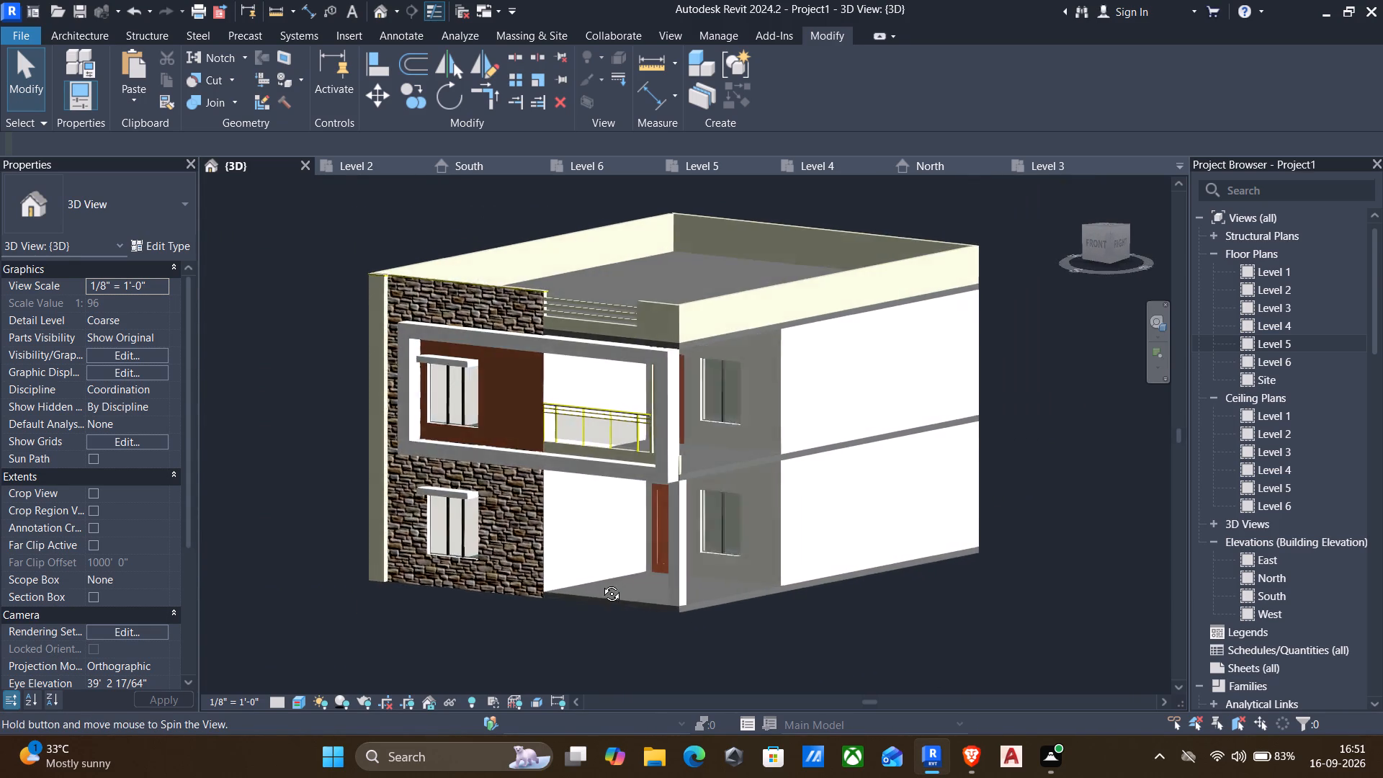
{"action": "middle_click_drag", "start_coordinate": [601, 583], "coordinate": [711, 576], "text": "shift"}
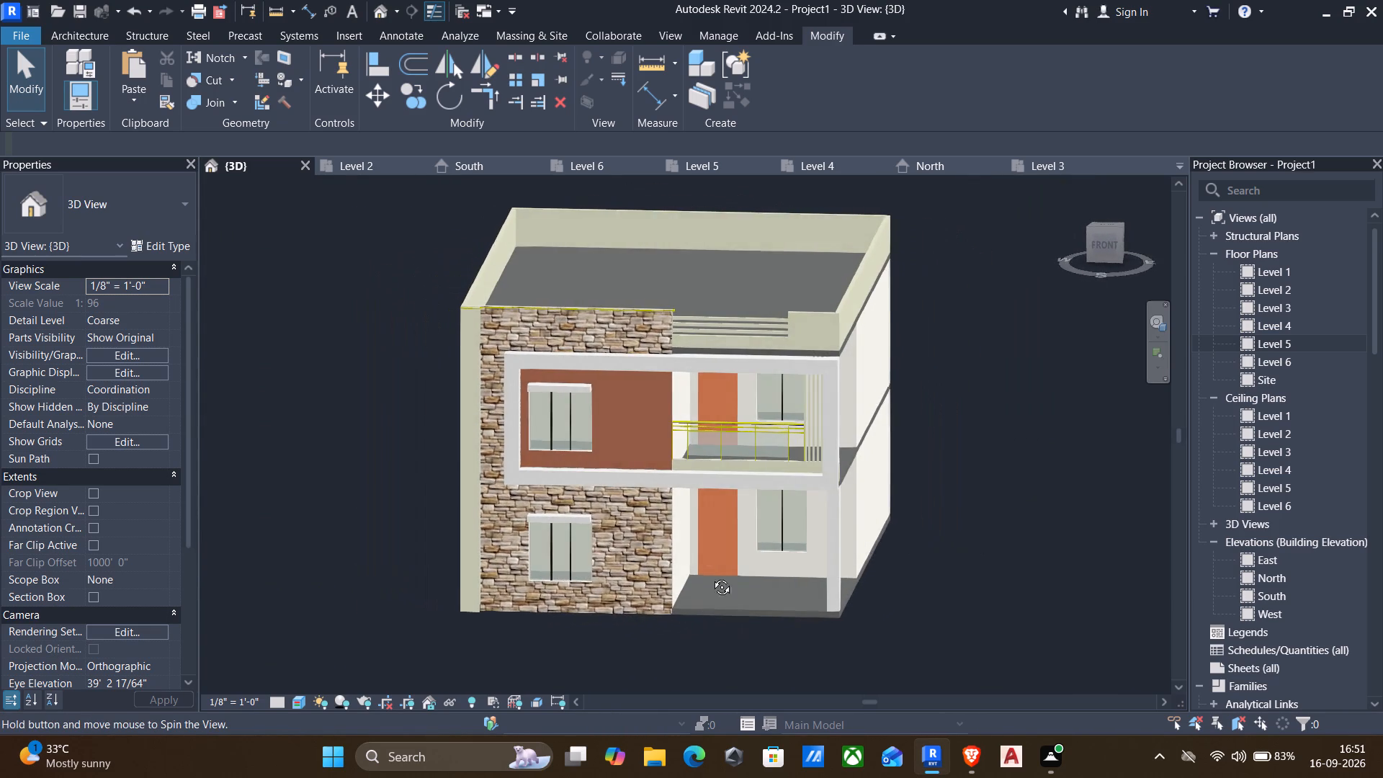
{"action": "middle_click_drag", "start_coordinate": [711, 576], "coordinate": [685, 559], "text": "shift"}
{"action": "scroll", "coordinate": [685, 570], "scroll_direction": "down", "scroll_amount": 3}
{"action": "scroll", "coordinate": [678, 586], "scroll_direction": "up", "scroll_amount": 3}
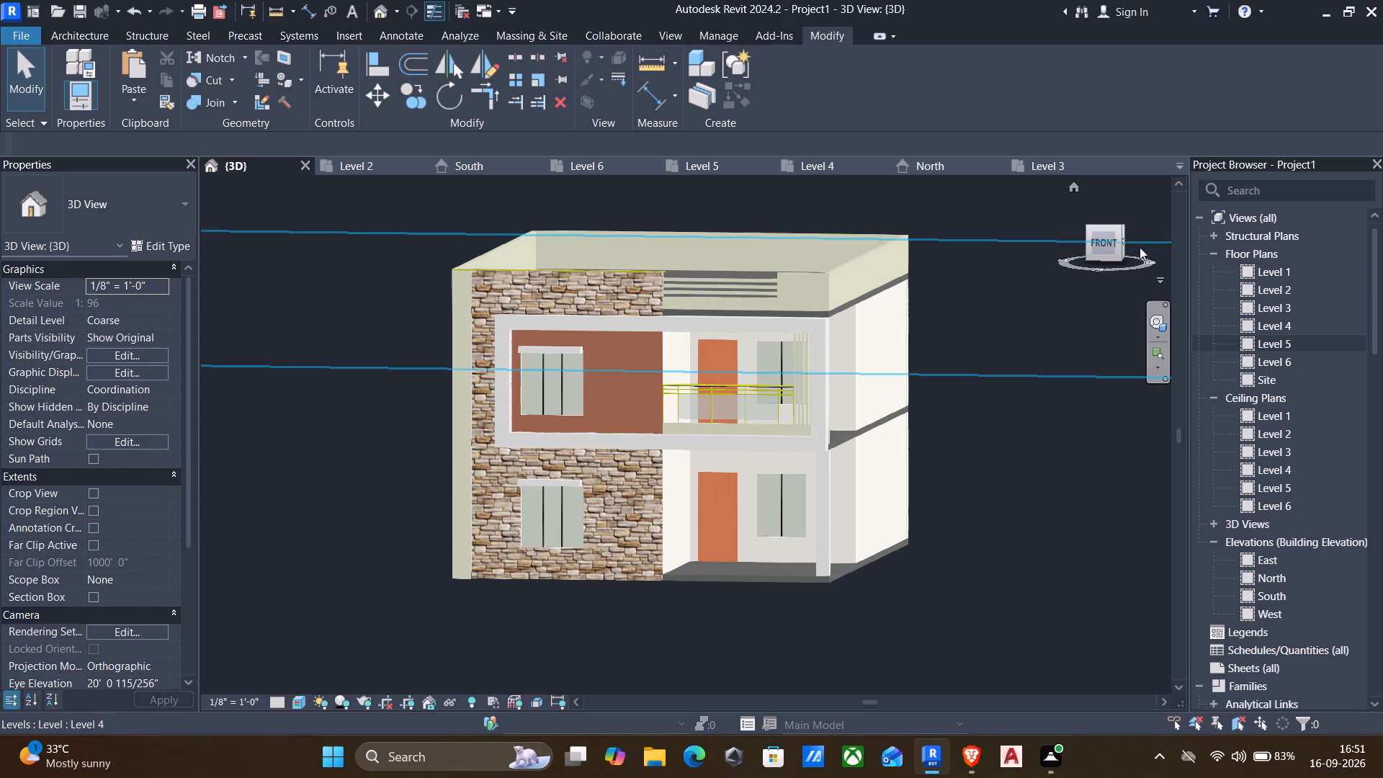
Examine the facade's material colours straight on in the Front orientation.
{"action": "left_click", "coordinate": [1098, 243]}
{"action": "scroll", "coordinate": [877, 416], "scroll_direction": "up", "scroll_amount": 3}
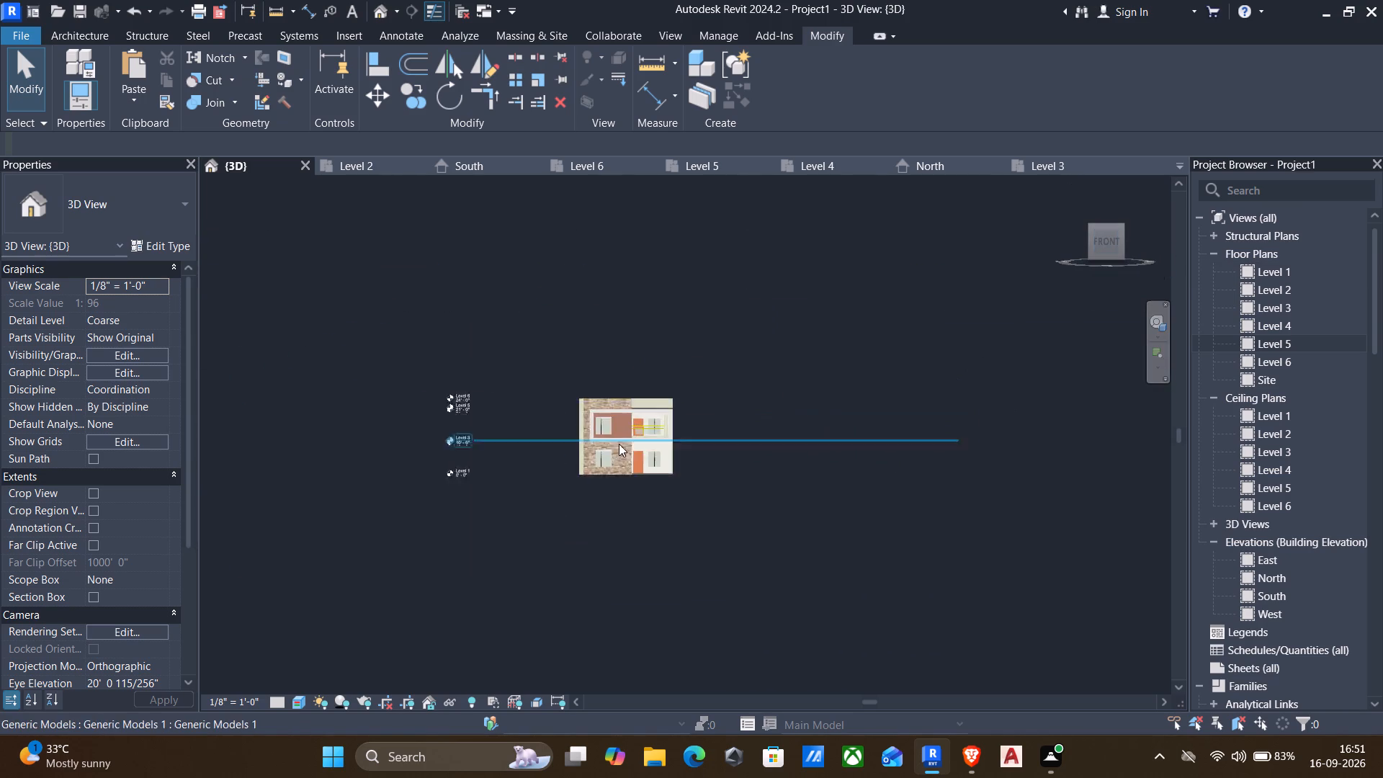
{"action": "scroll", "coordinate": [291, 443], "scroll_direction": "up", "scroll_amount": 3}
{"action": "scroll", "coordinate": [758, 451], "scroll_direction": "up", "scroll_amount": 7}
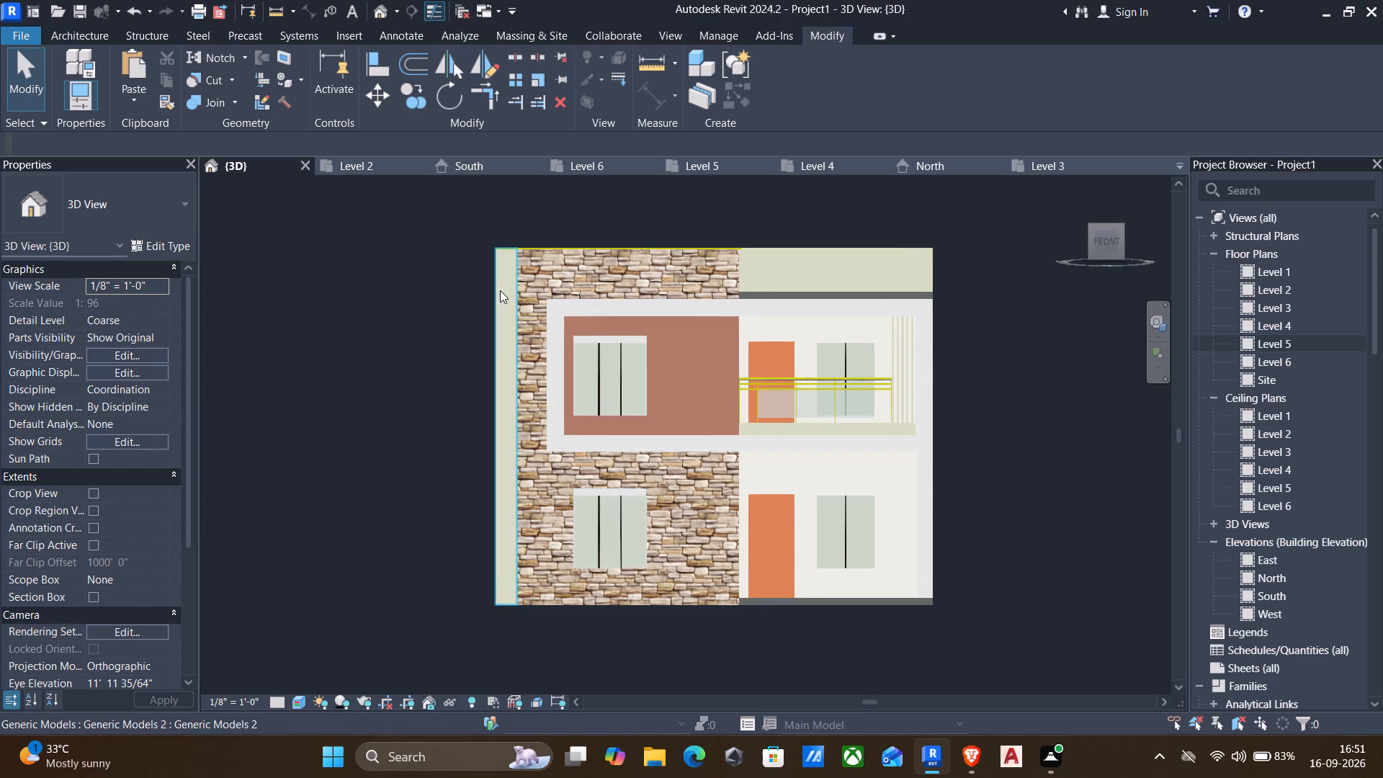
Start the Wall command with the 9" WALL type and open its structure layer's exterior wall material for editing.
{"action": "type", "text": "wa"}
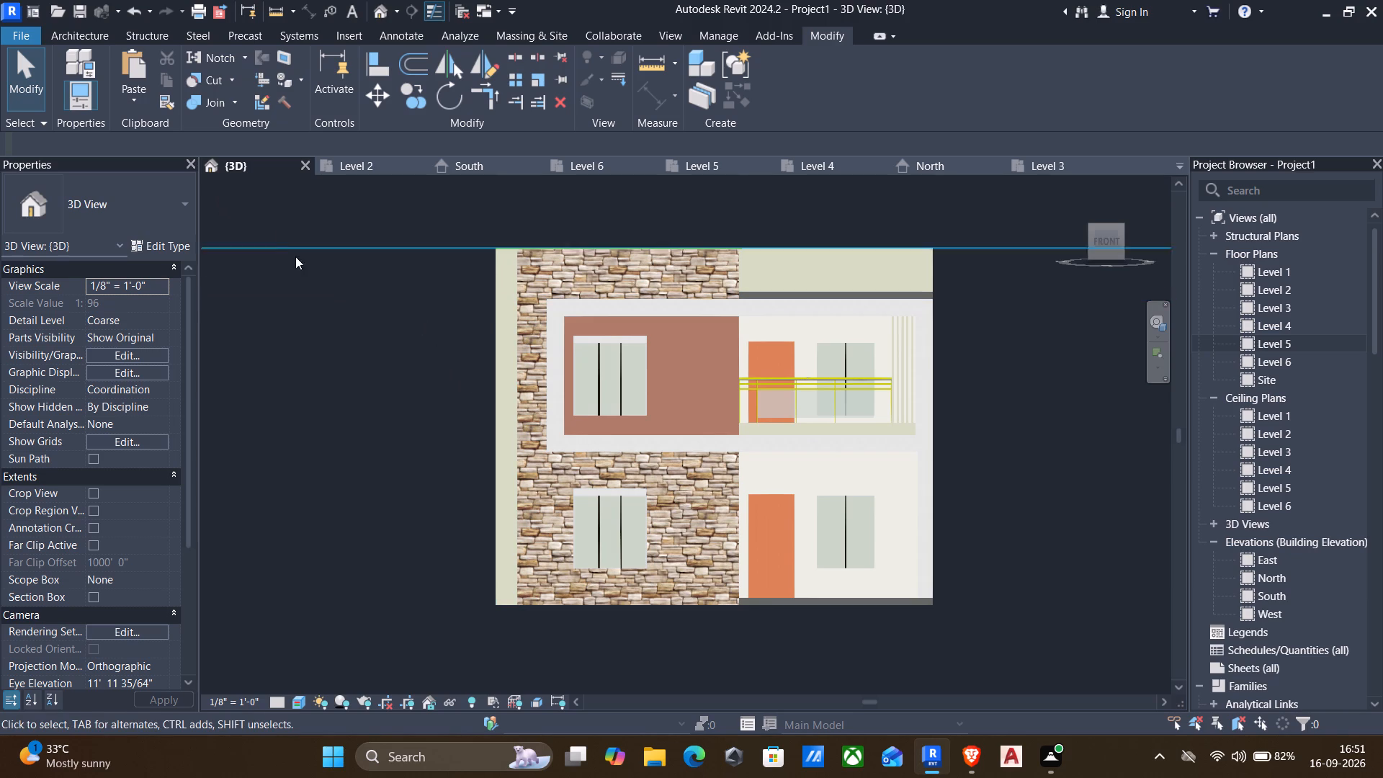
{"action": "scroll", "coordinate": [377, 355], "scroll_direction": "down", "scroll_amount": 2}
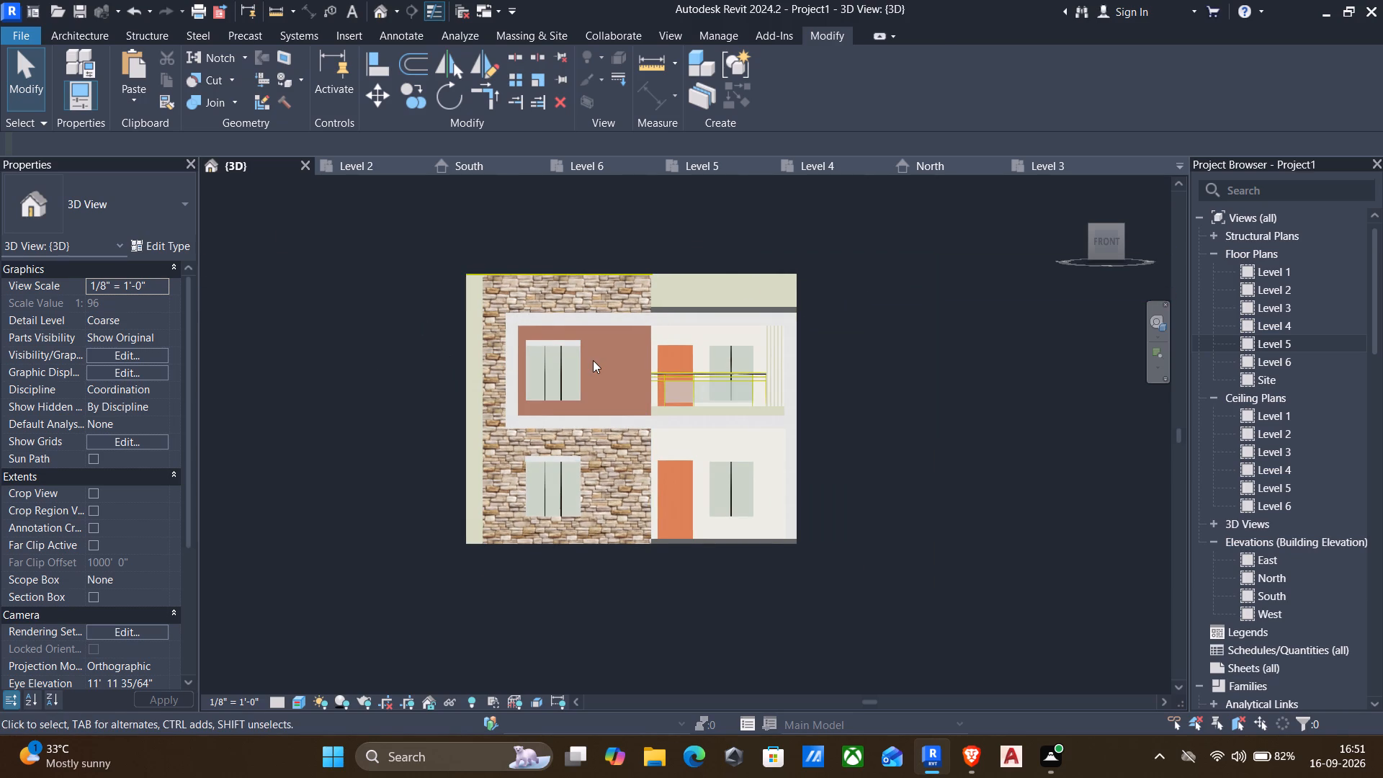
{"action": "middle_click_drag", "start_coordinate": [661, 388], "coordinate": [572, 442], "text": "shift"}
{"action": "key", "text": "w"}
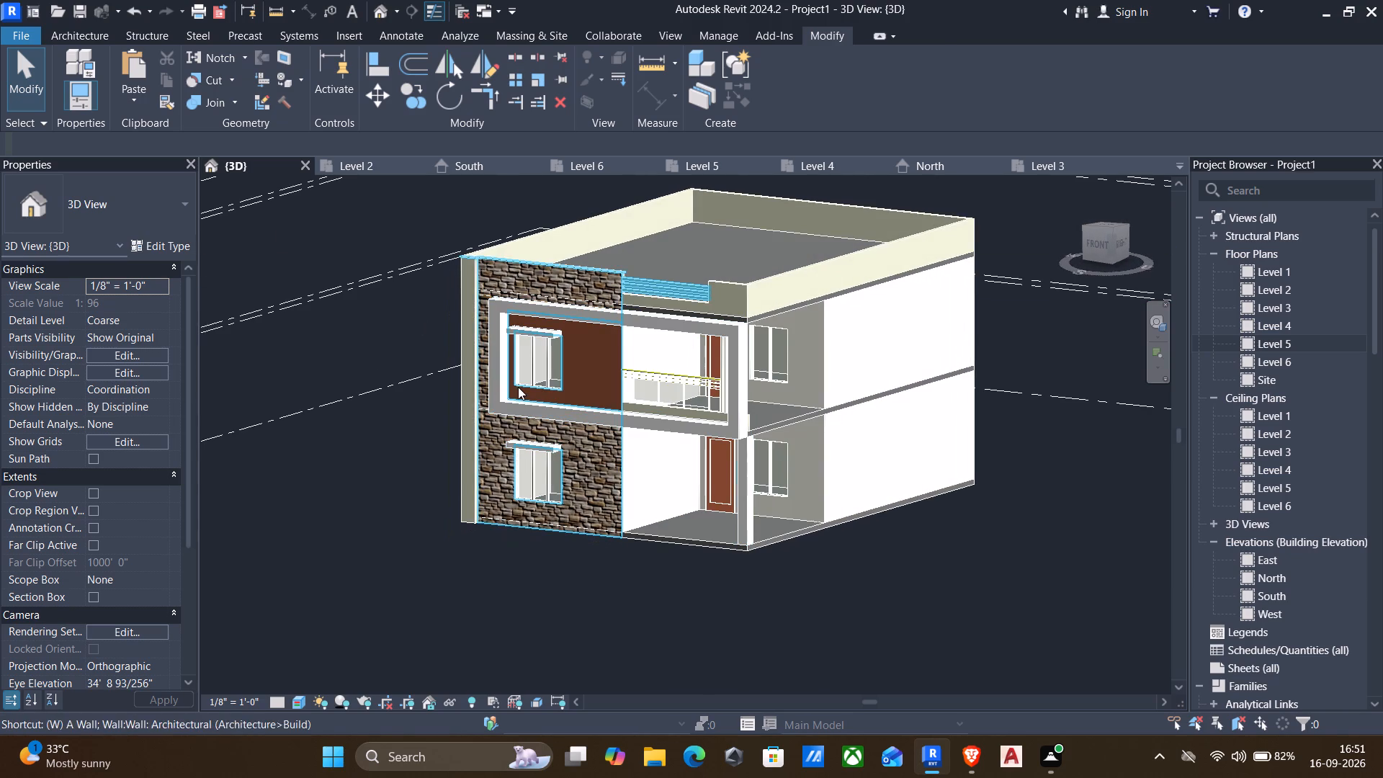
{"action": "key", "text": "a"}
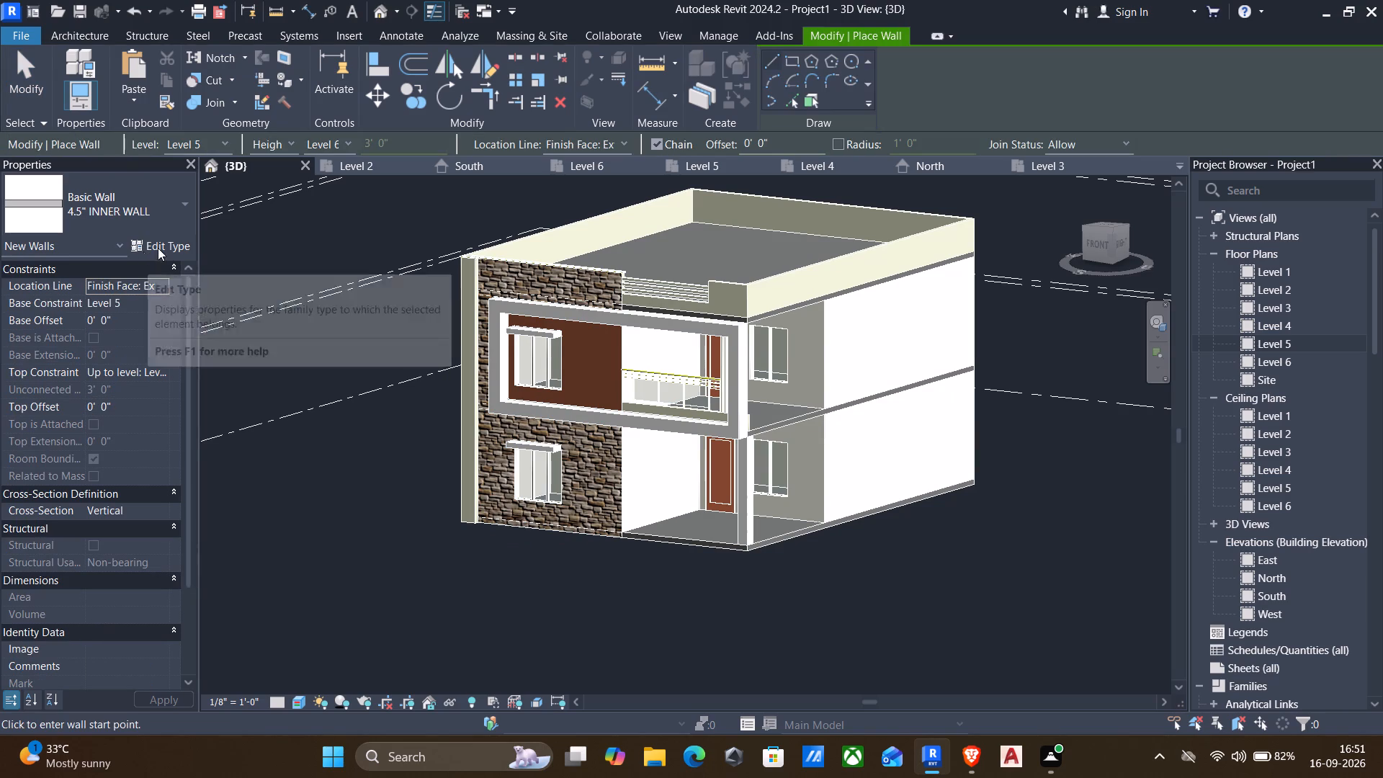
{"action": "left_click", "coordinate": [170, 223]}
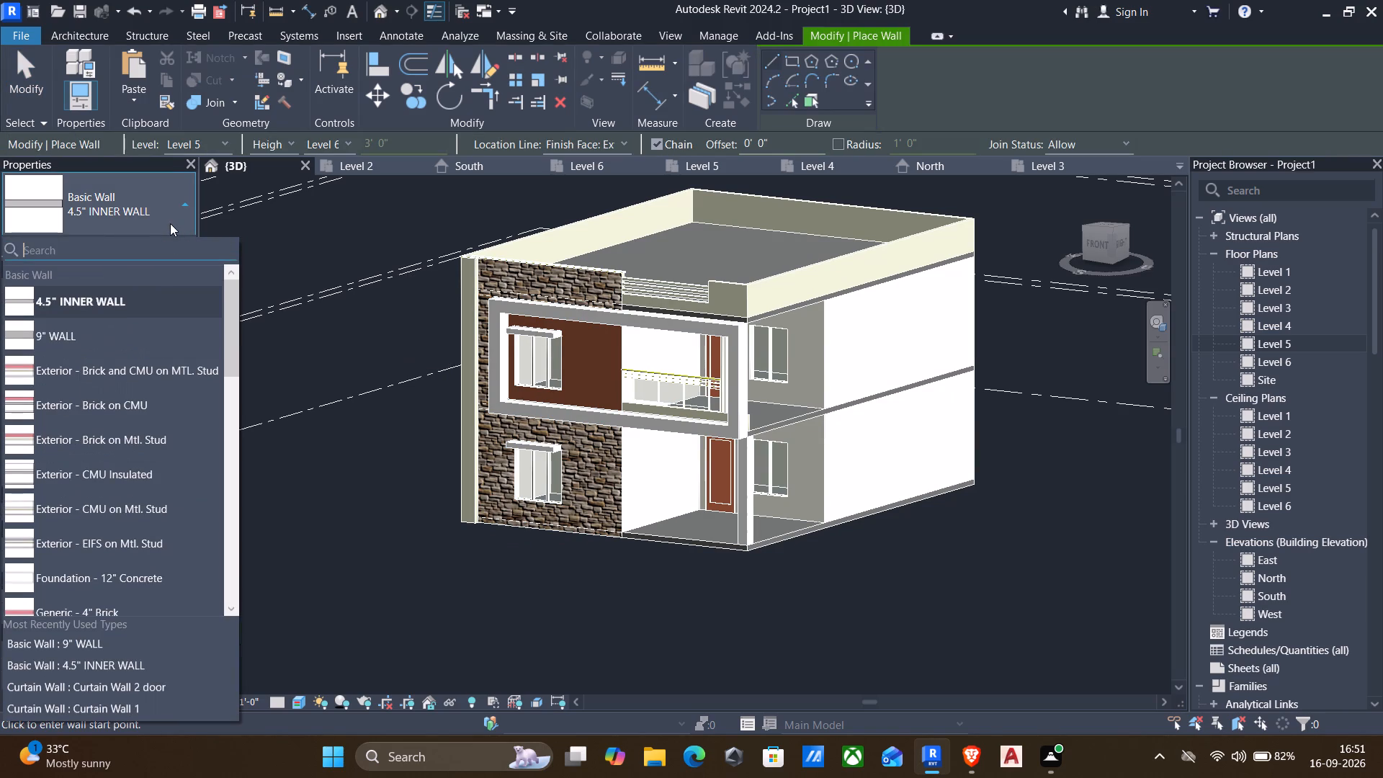
{"action": "left_click", "coordinate": [107, 337]}
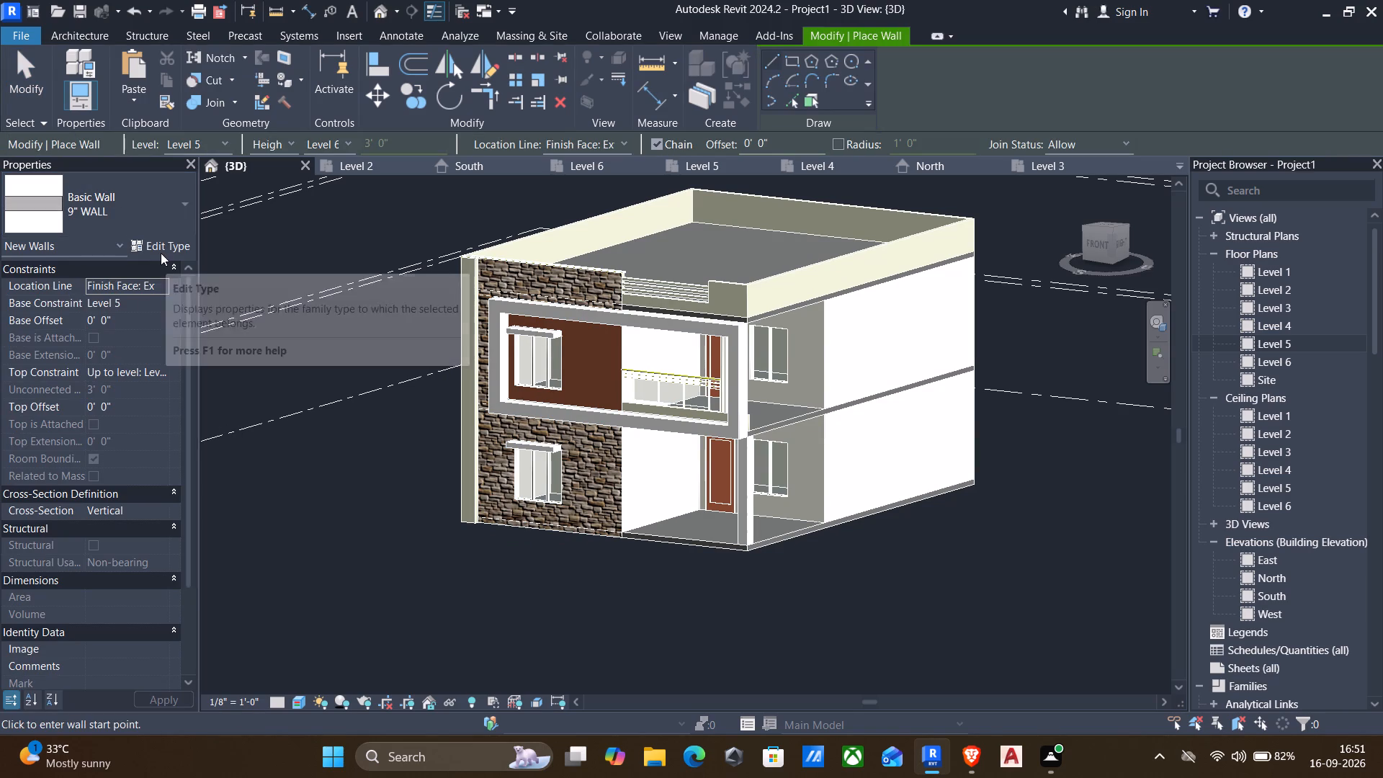
{"action": "left_click", "coordinate": [145, 233]}
{"action": "left_click", "coordinate": [162, 220]}
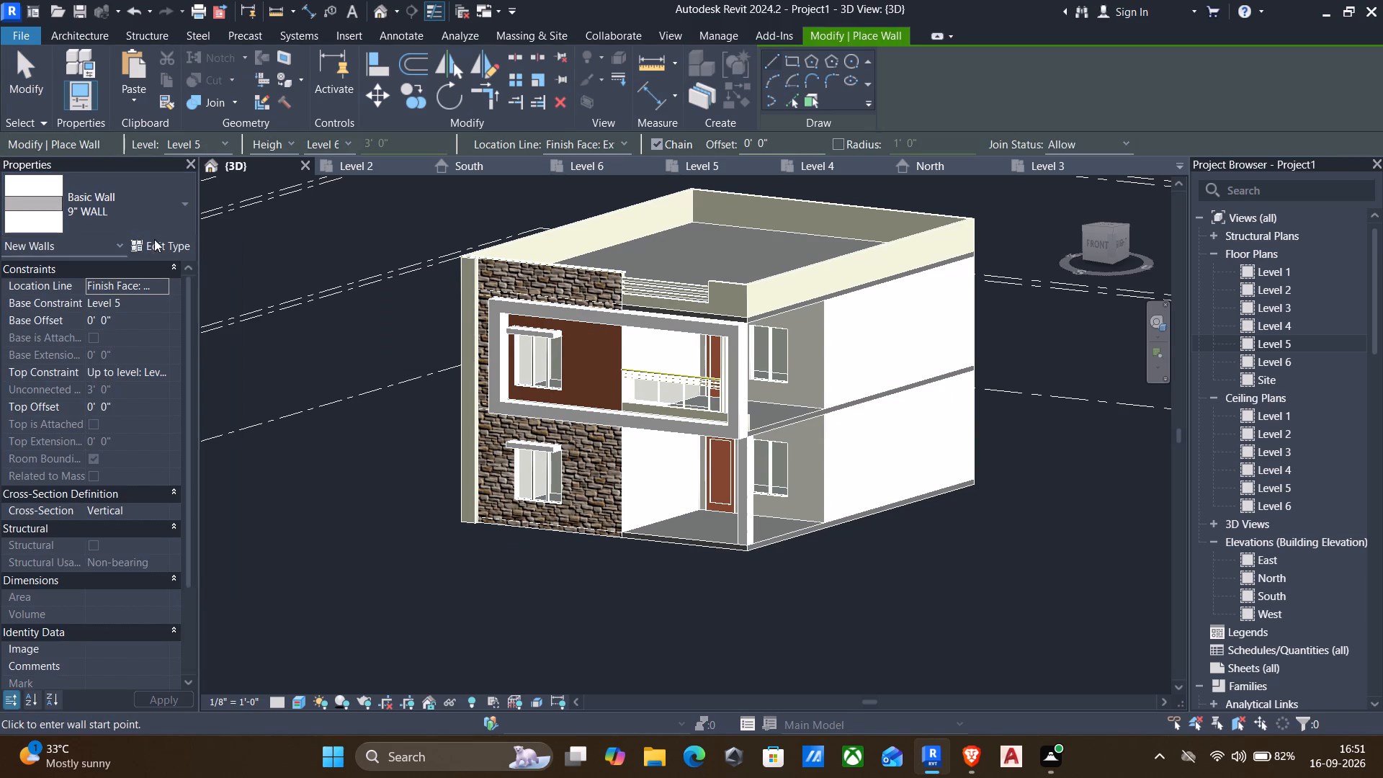
{"action": "left_click", "coordinate": [153, 241]}
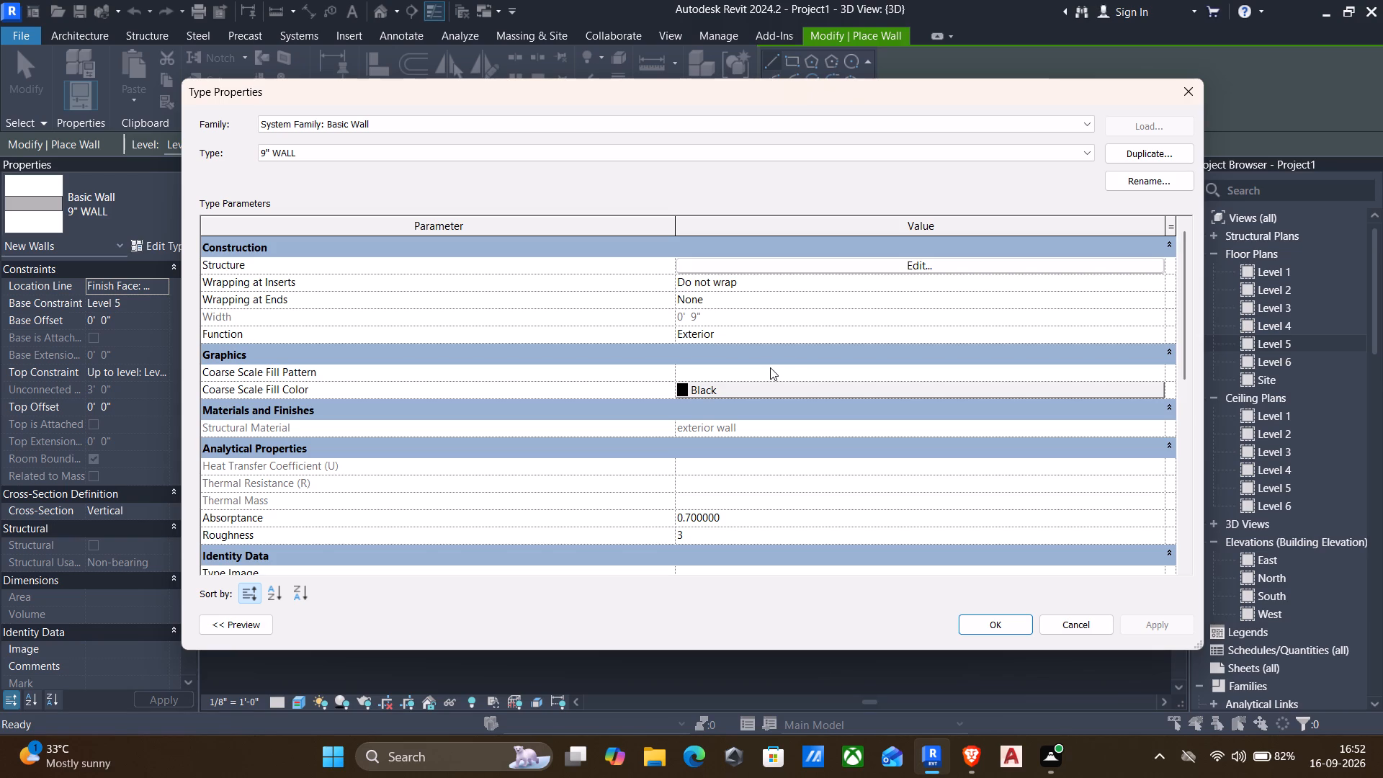
{"action": "left_click", "coordinate": [898, 262]}
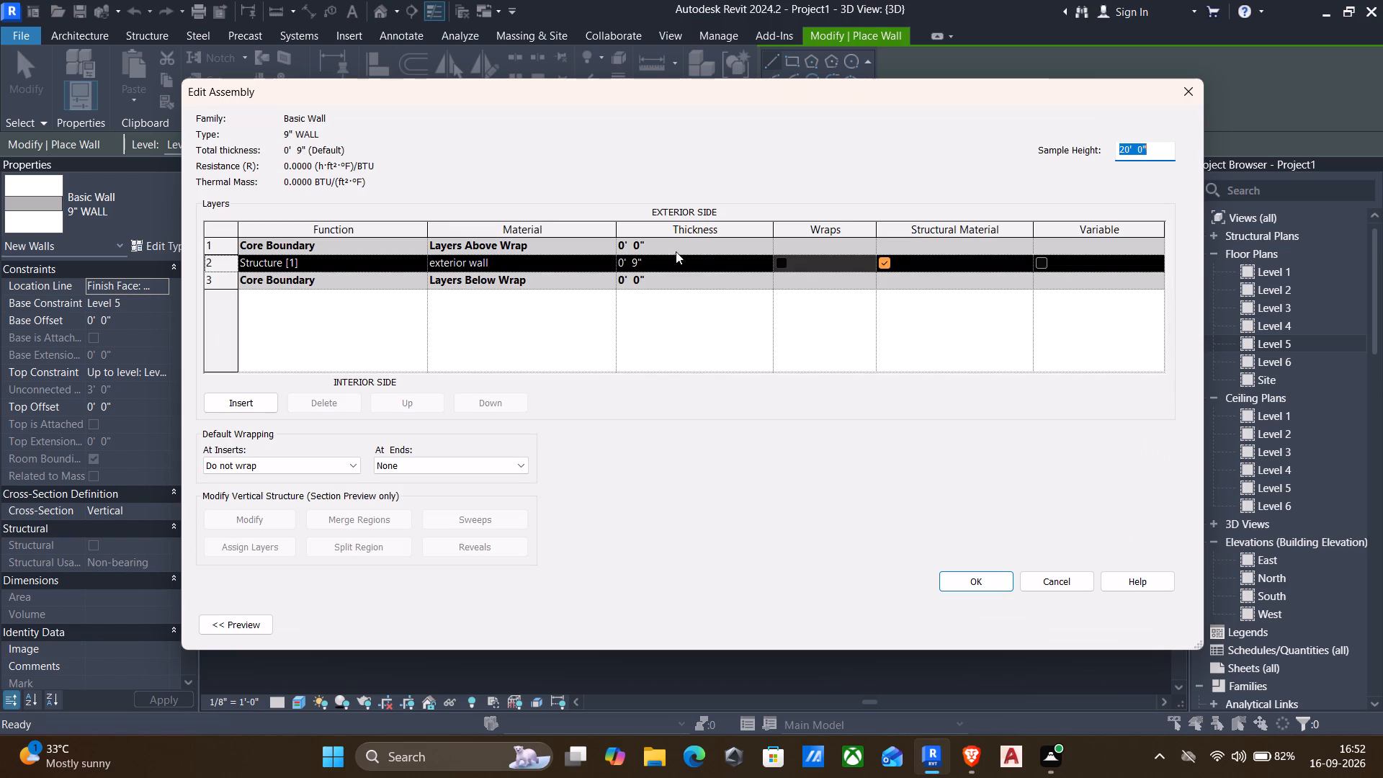
{"action": "left_click", "coordinate": [588, 261]}
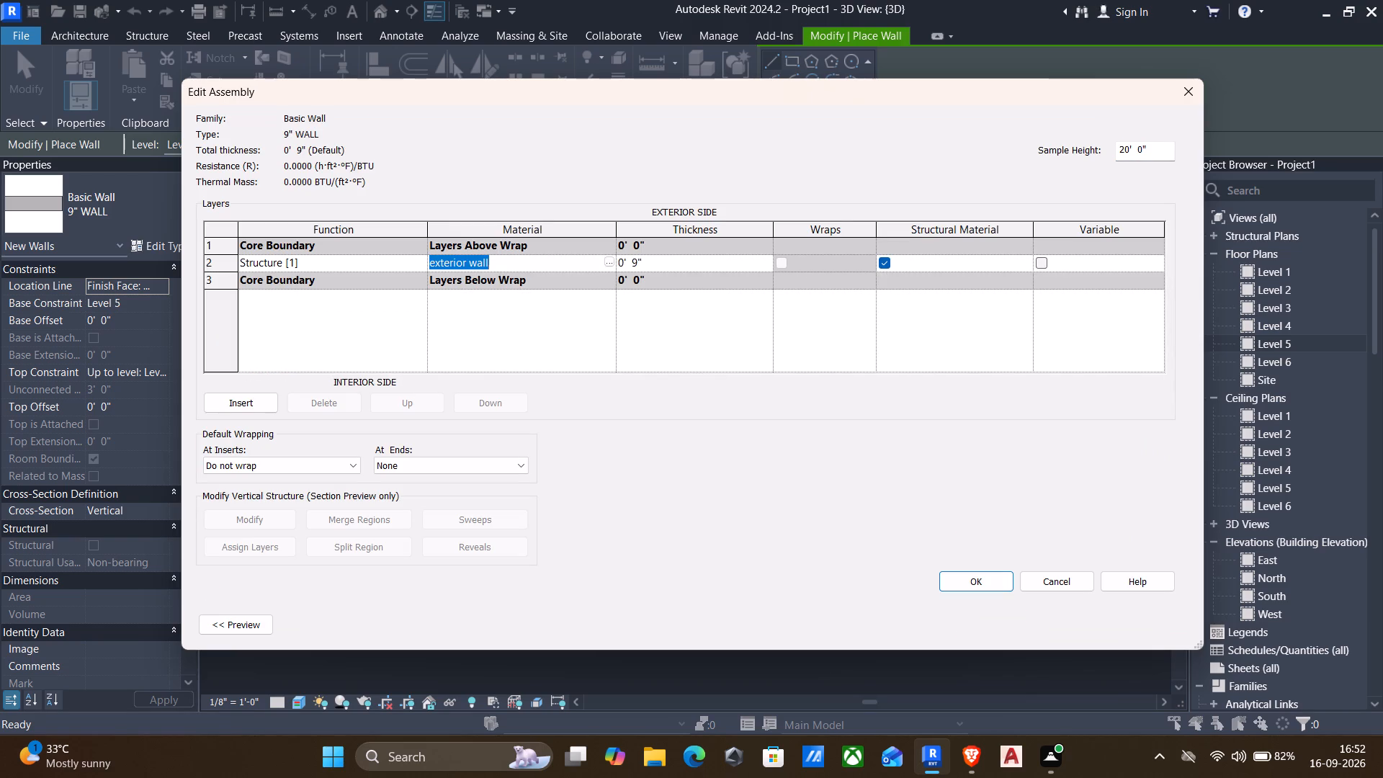
{"action": "left_click", "coordinate": [604, 259]}
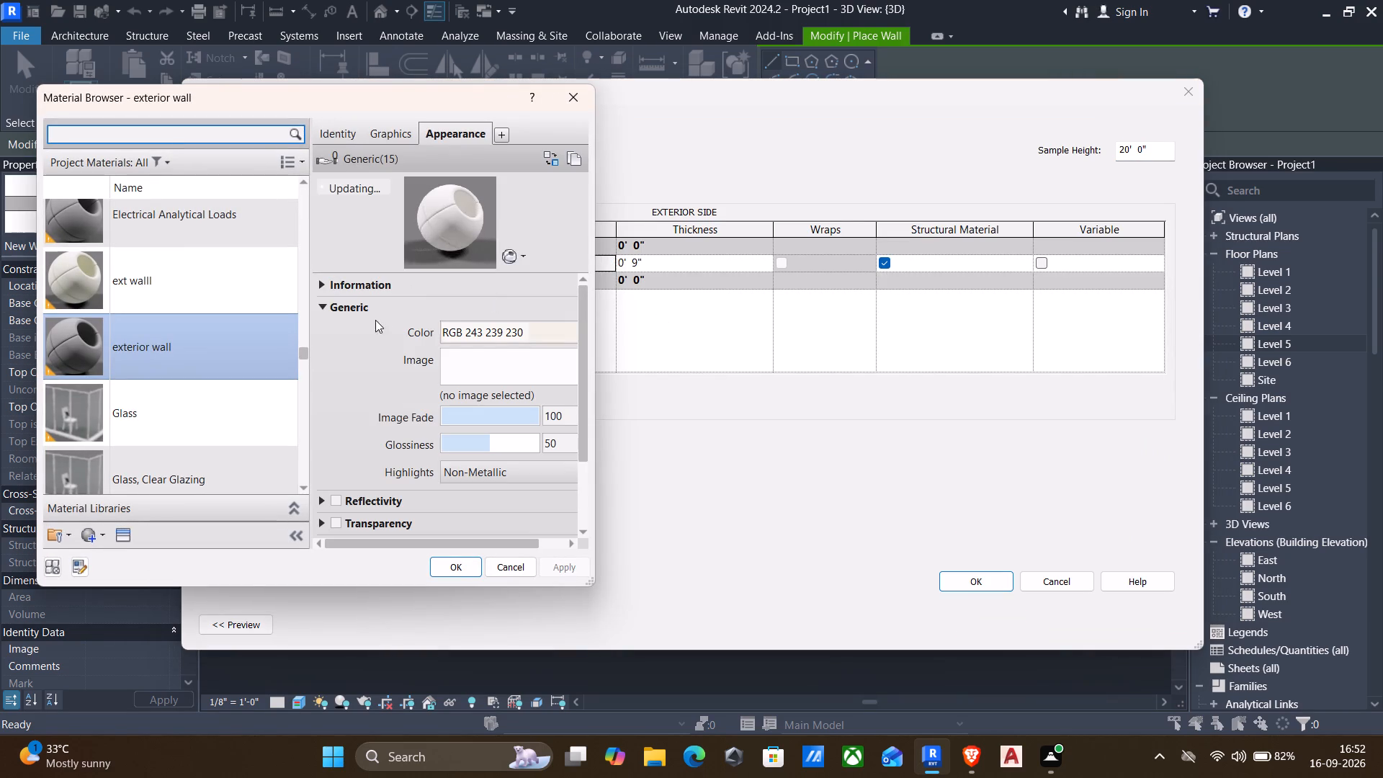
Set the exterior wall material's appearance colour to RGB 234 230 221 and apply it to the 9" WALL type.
{"action": "left_click", "coordinate": [487, 331]}
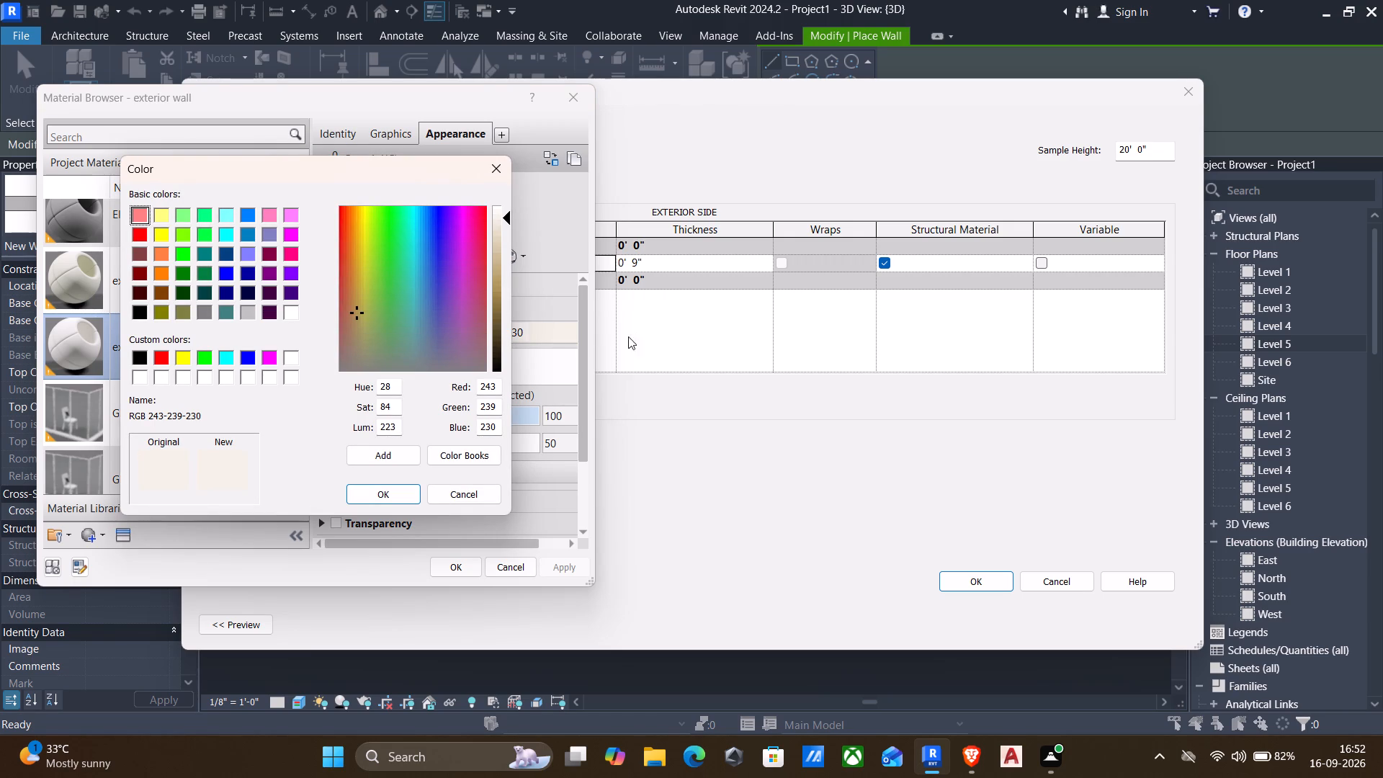
{"action": "left_click_drag", "start_coordinate": [497, 393], "coordinate": [479, 388]}
{"action": "left_click_drag", "start_coordinate": [479, 388], "coordinate": [474, 388]}
{"action": "type", "text": "234"}
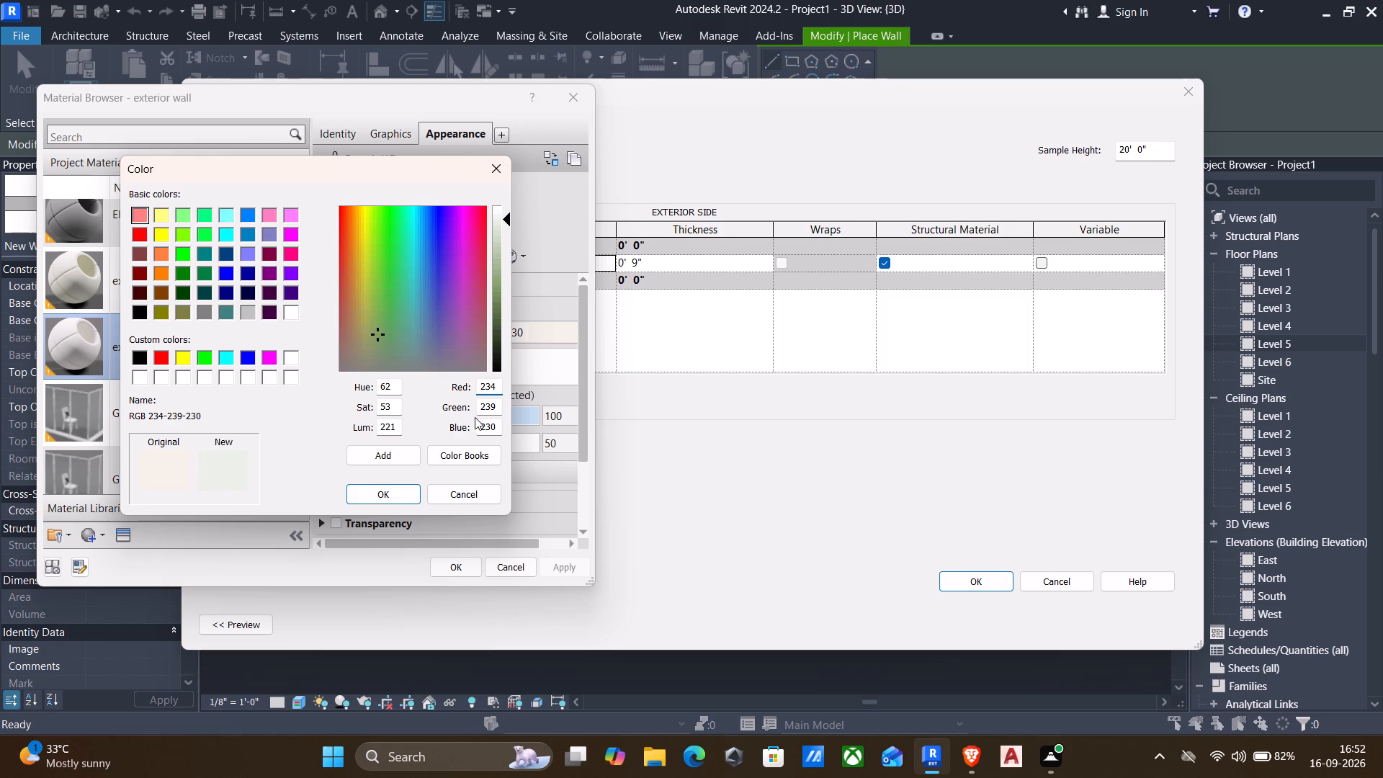
{"action": "left_click_drag", "start_coordinate": [496, 407], "coordinate": [459, 405]}
{"action": "type", "text": "230"}
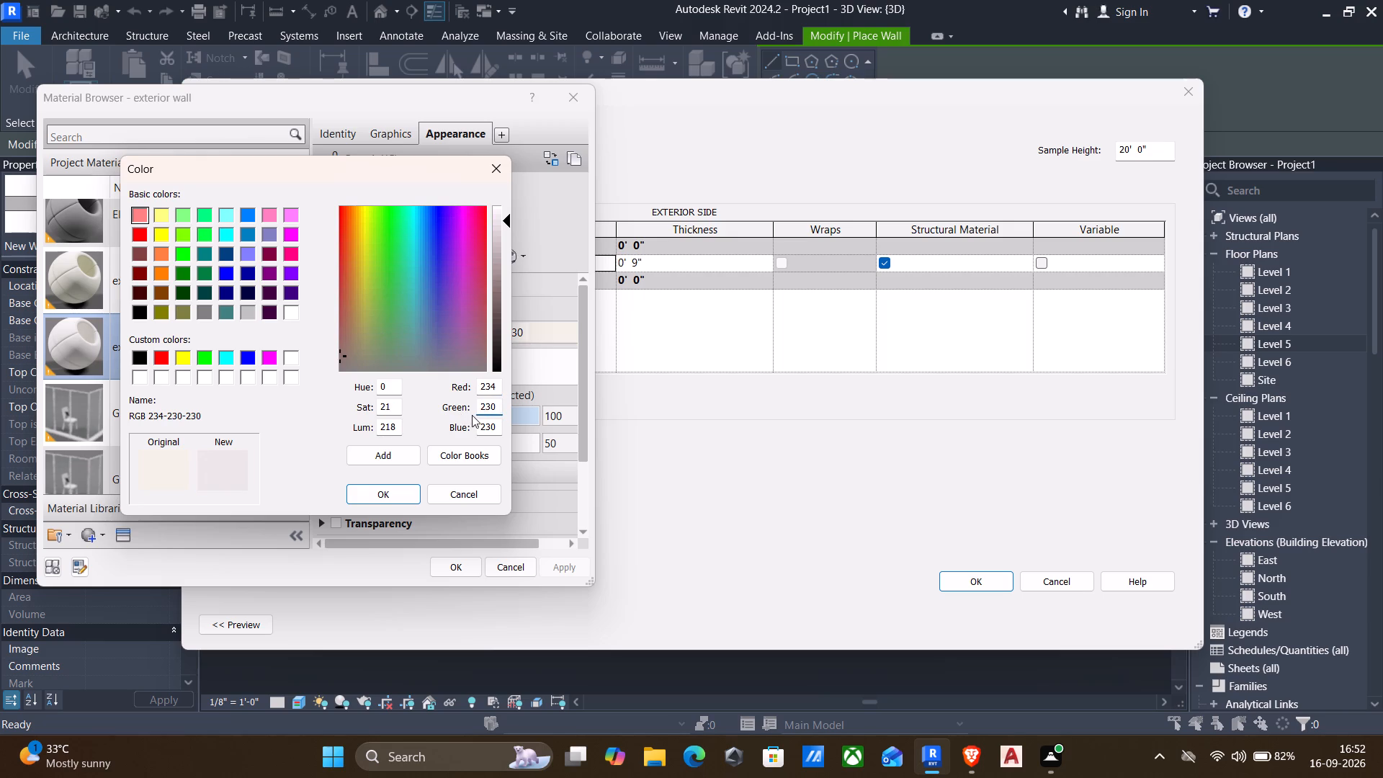
{"action": "left_click_drag", "start_coordinate": [494, 425], "coordinate": [473, 427]}
{"action": "left_click_drag", "start_coordinate": [473, 427], "coordinate": [458, 427]}
{"action": "type", "text": "221"}
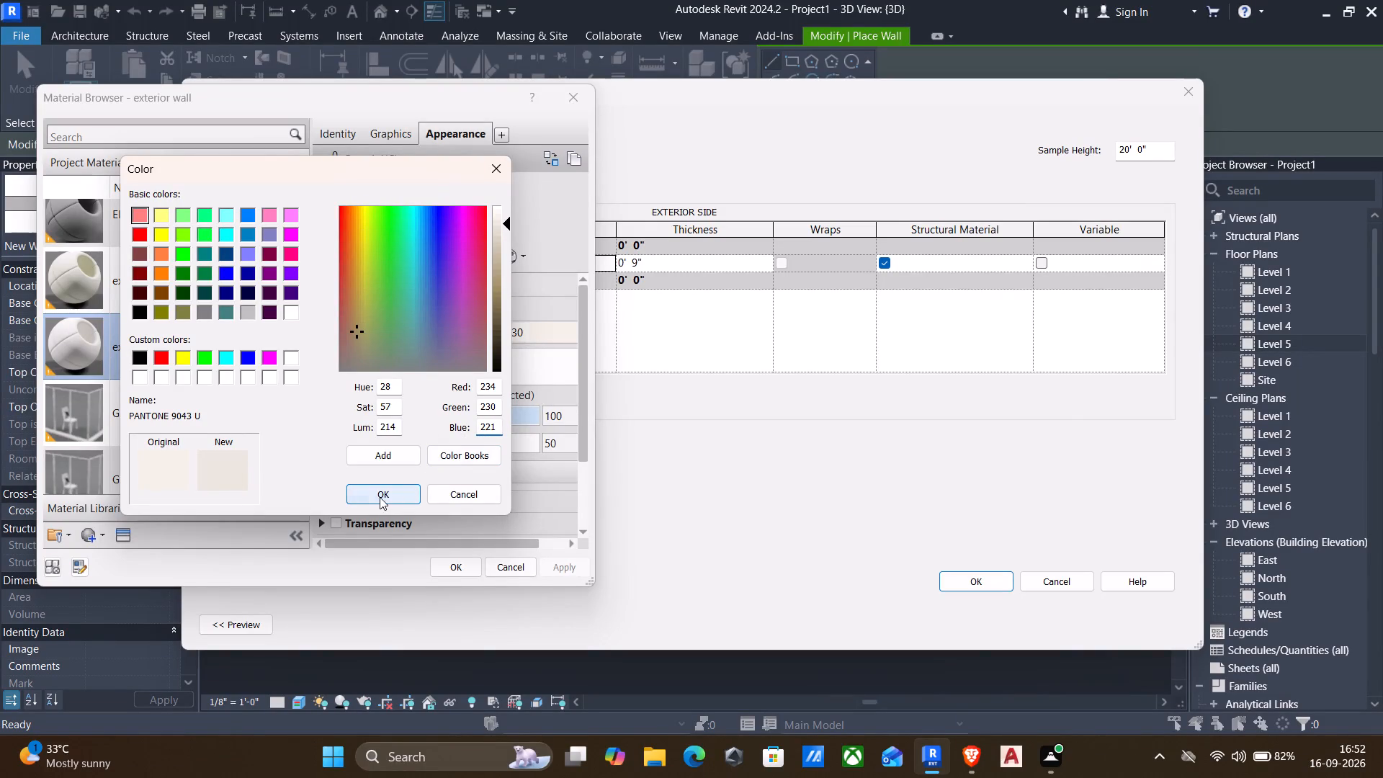
{"action": "left_click", "coordinate": [380, 497]}
{"action": "left_click", "coordinate": [552, 569]}
{"action": "left_click", "coordinate": [467, 561]}
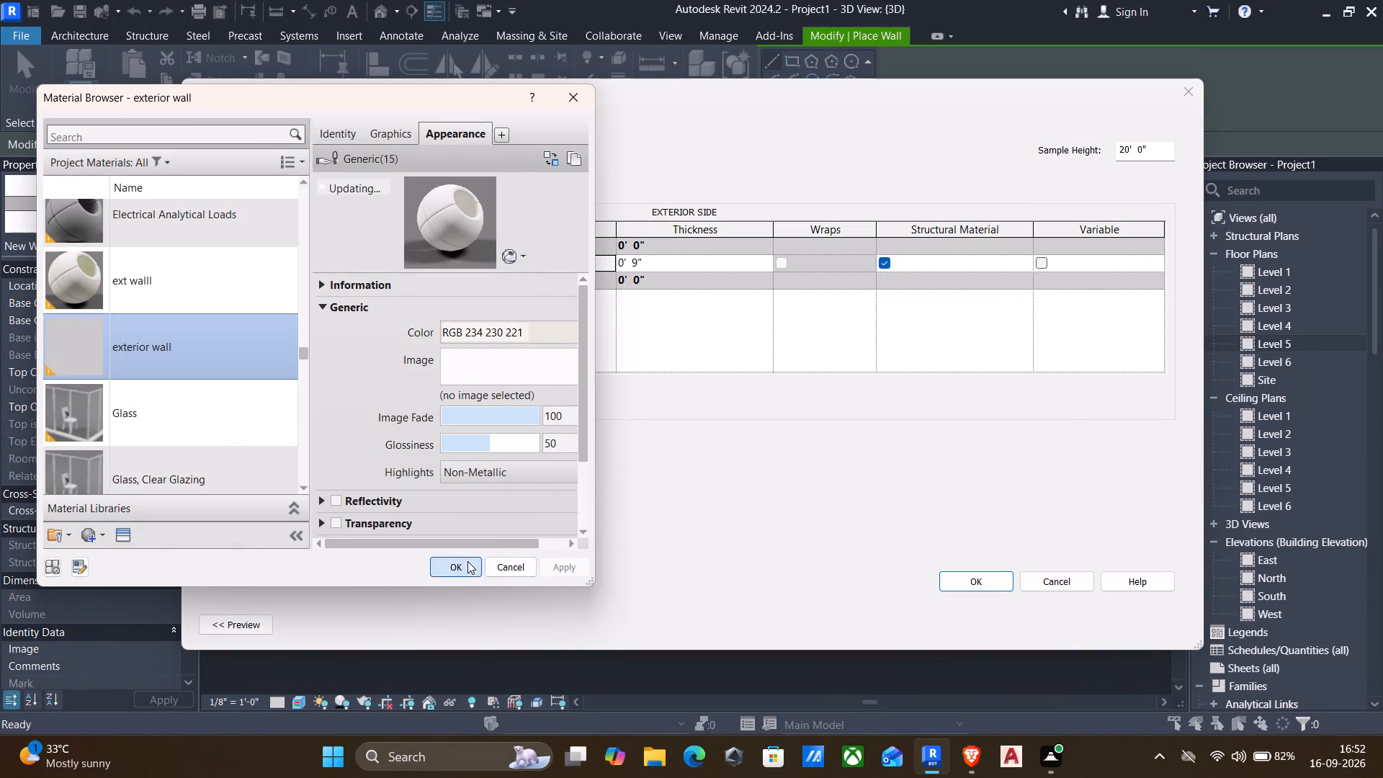
{"action": "left_click", "coordinate": [958, 573]}
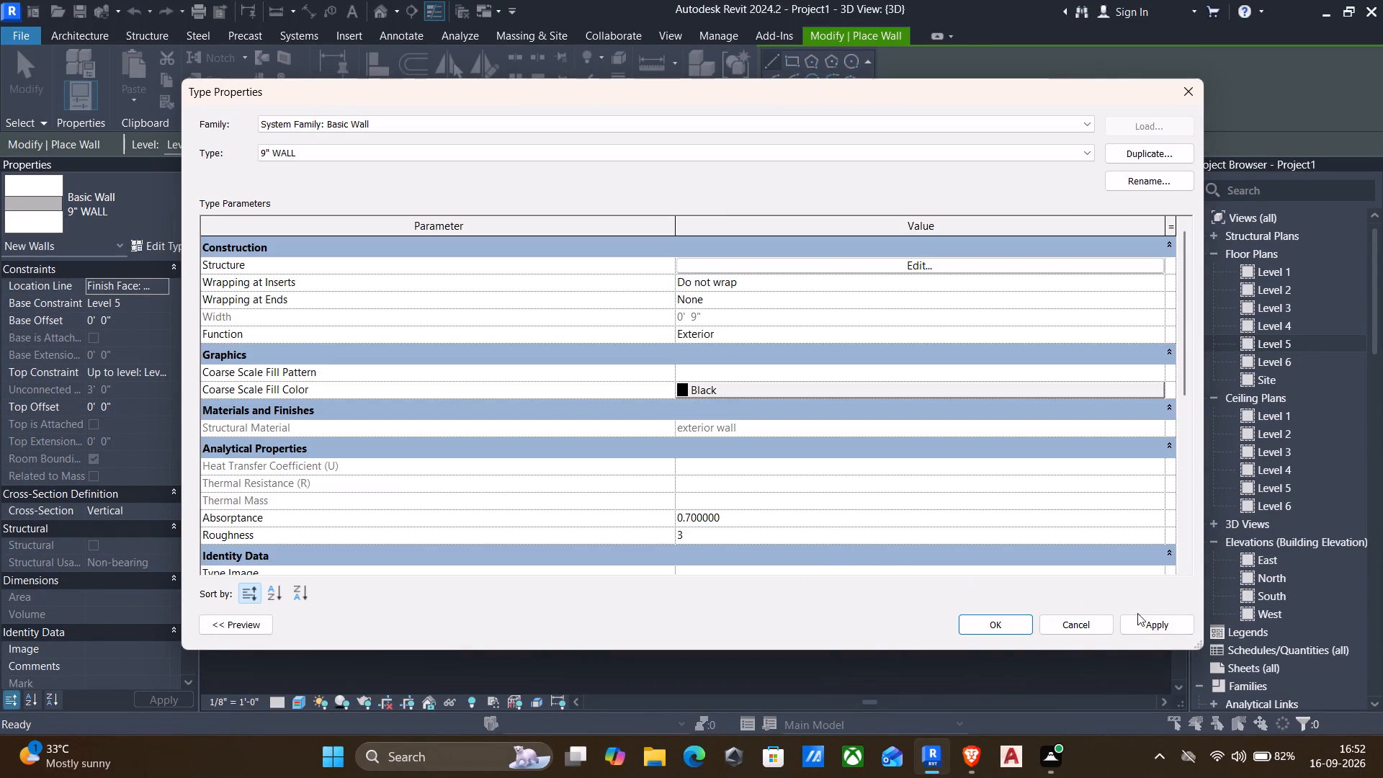
{"action": "left_click", "coordinate": [1158, 625]}
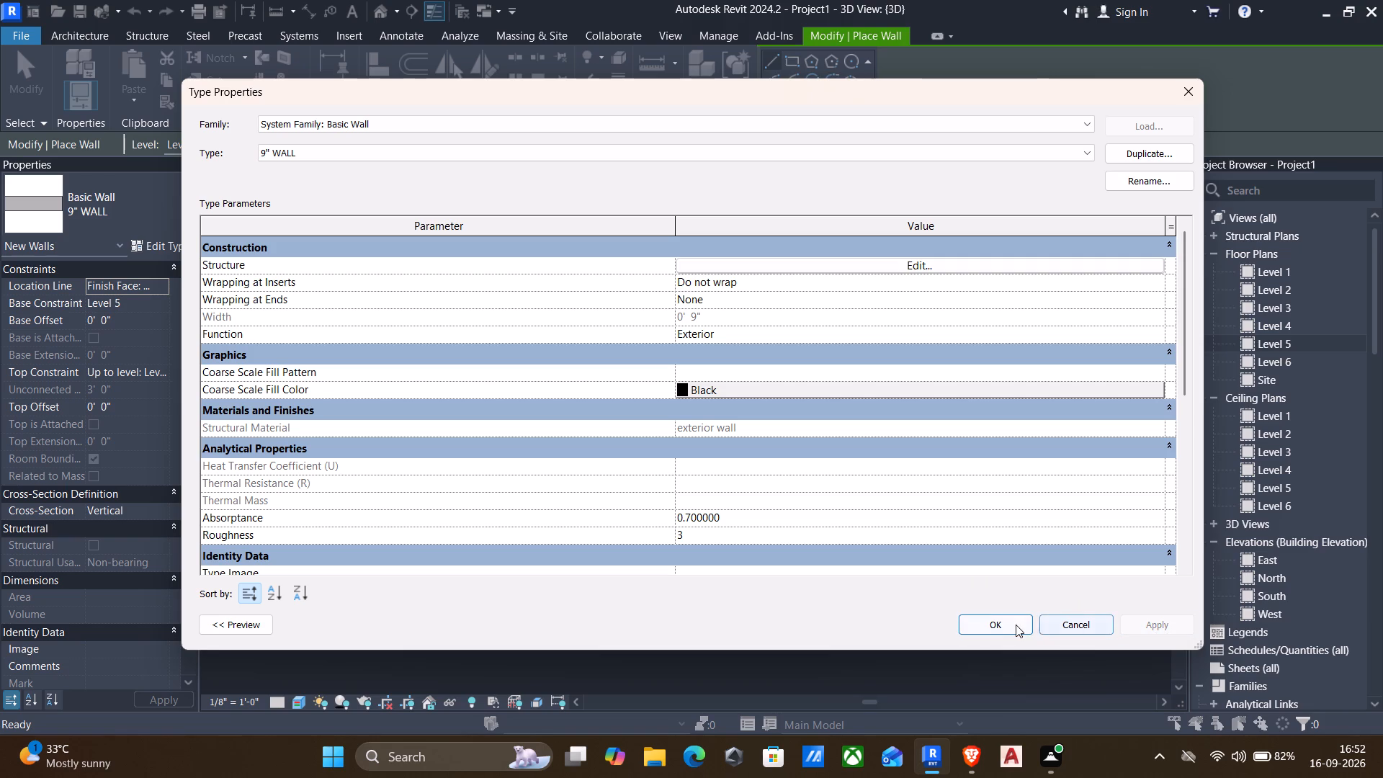
{"action": "left_click", "coordinate": [1015, 625]}
Examine the exterior wall colour around the entrance, balcony and side faces in 3D, and leave the Wall command.
{"action": "scroll", "coordinate": [887, 540], "scroll_direction": "down", "scroll_amount": 2}
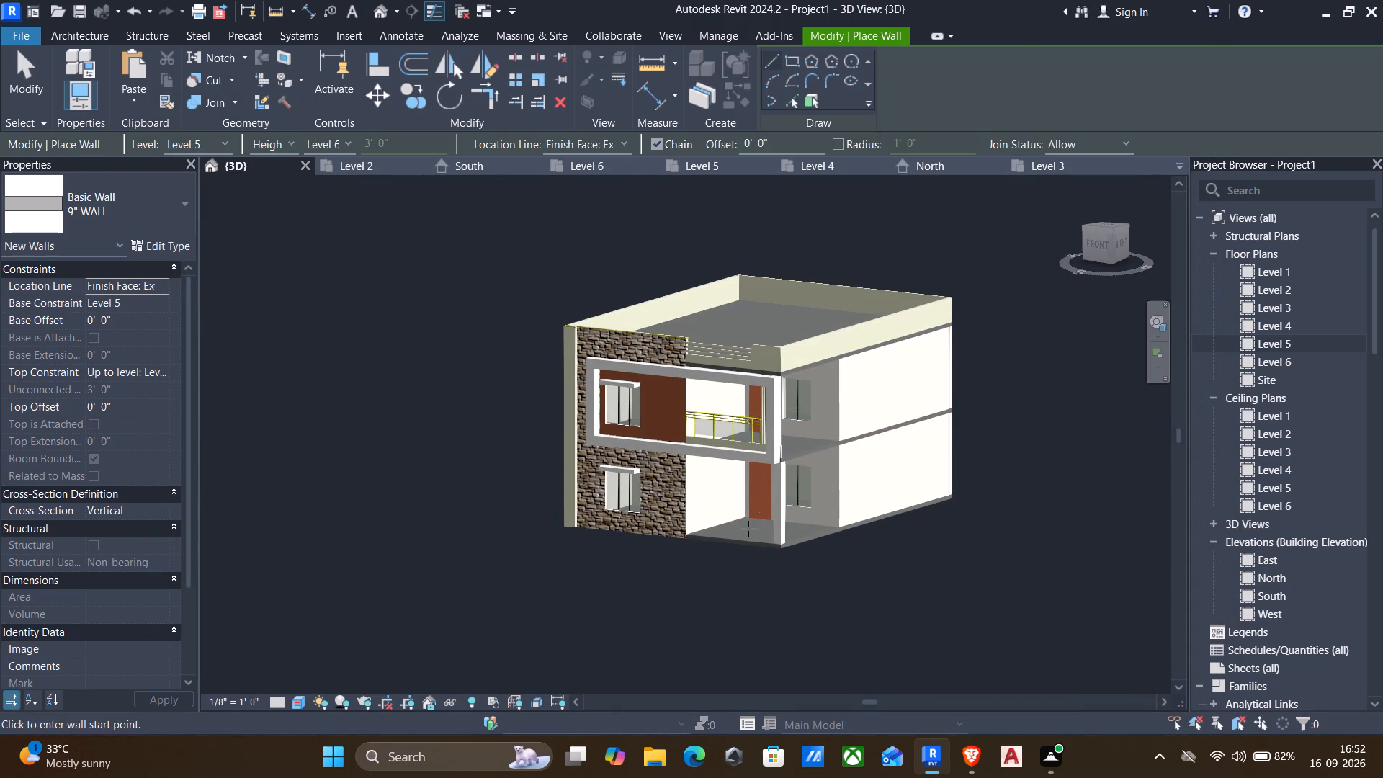
{"action": "middle_click_drag", "start_coordinate": [678, 540], "coordinate": [691, 538], "text": "shift"}
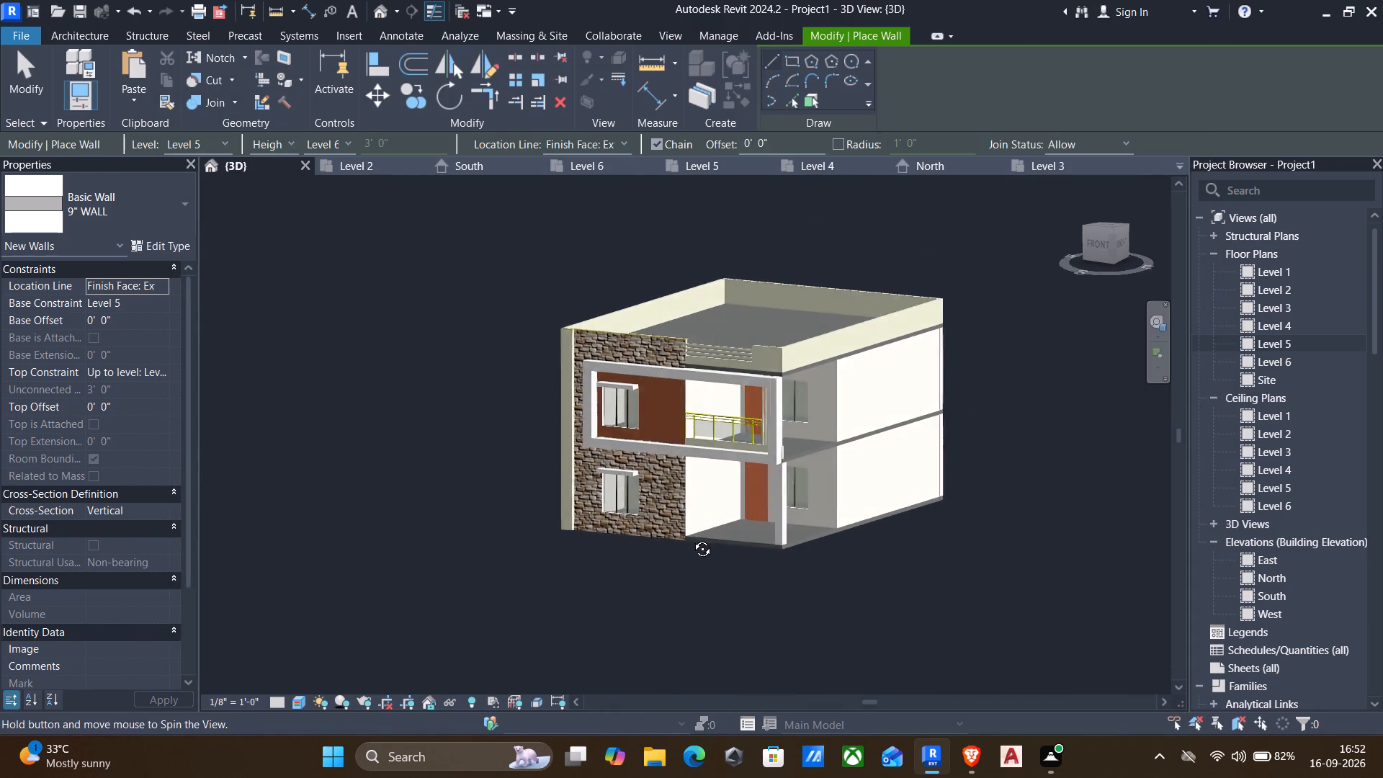
{"action": "middle_click_drag", "start_coordinate": [691, 538], "coordinate": [809, 532], "text": "shift"}
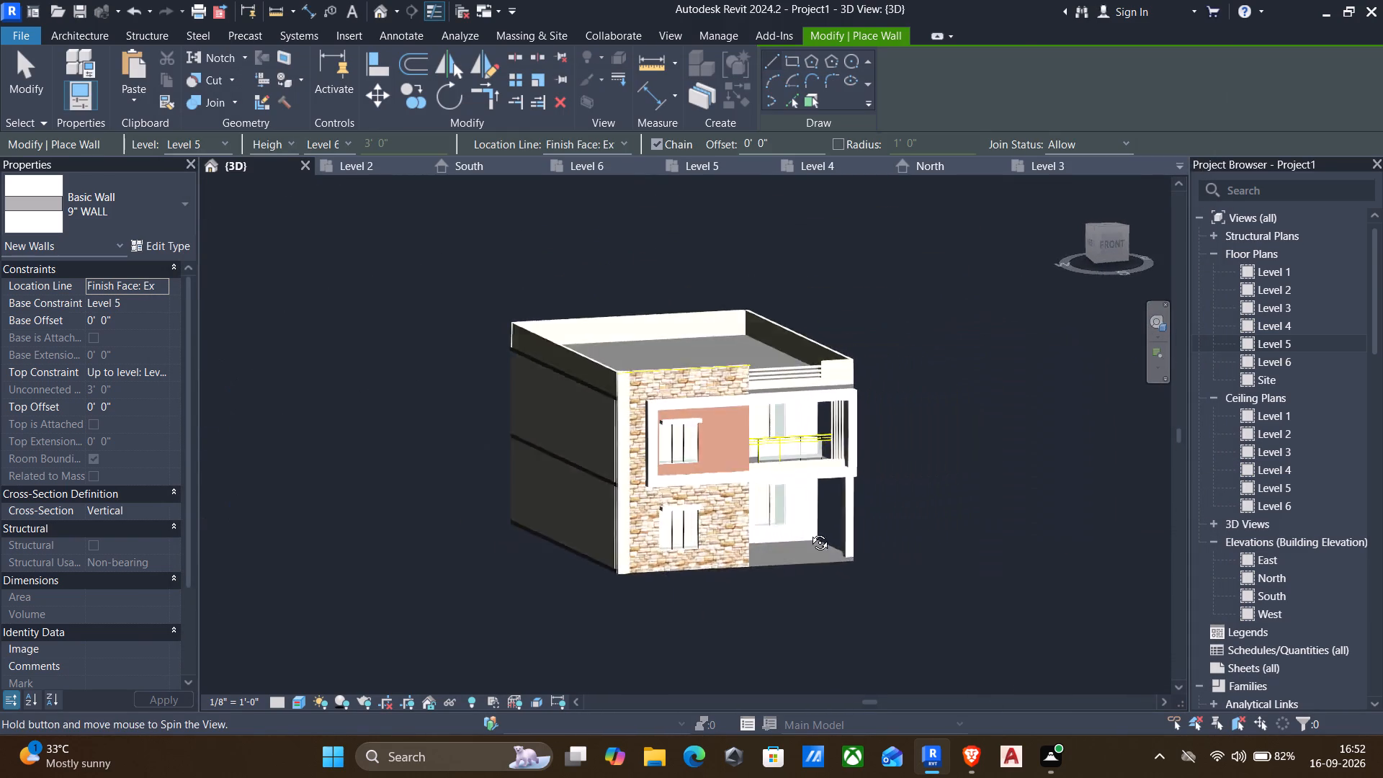
{"action": "middle_click_drag", "start_coordinate": [809, 532], "coordinate": [695, 547], "text": "shift"}
{"action": "scroll", "coordinate": [769, 545], "scroll_direction": "up", "scroll_amount": 3}
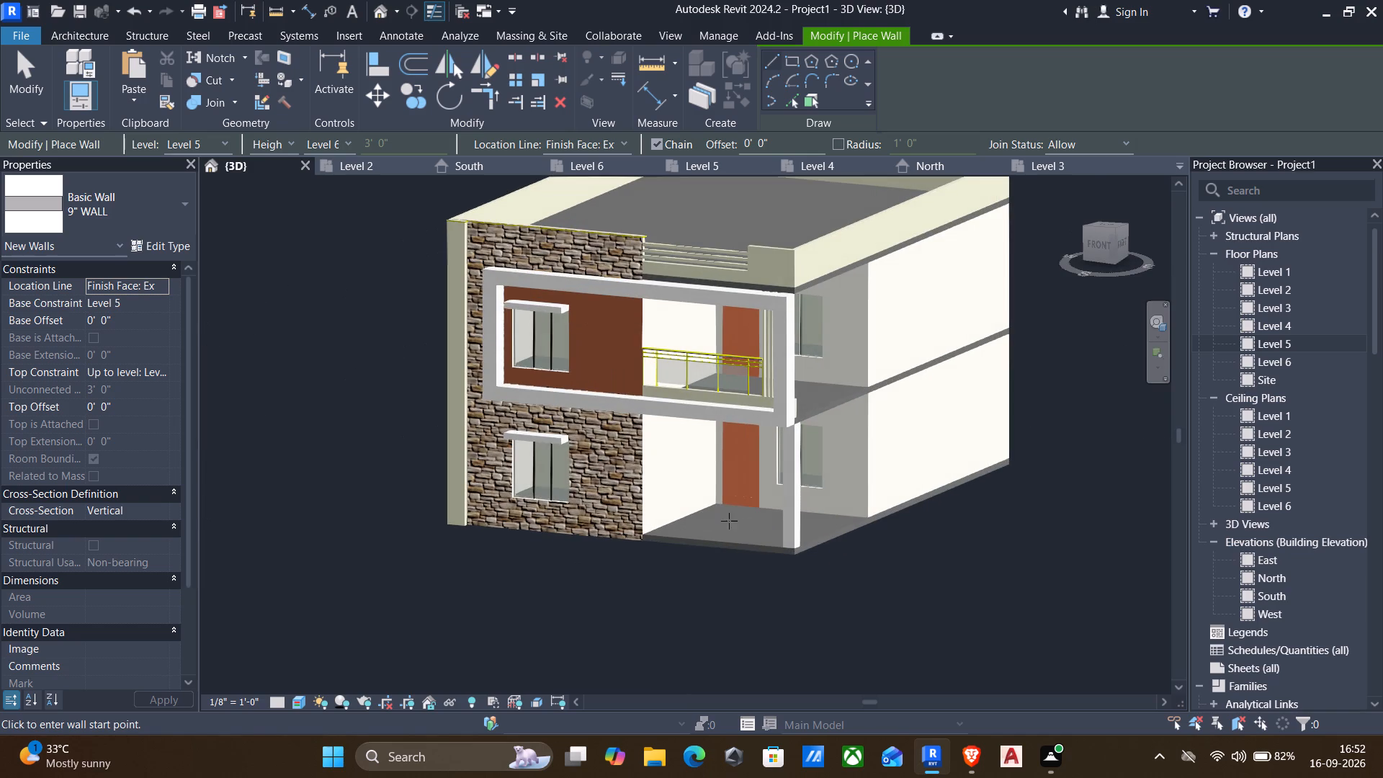
{"action": "scroll", "coordinate": [843, 429], "scroll_direction": "up", "scroll_amount": 6}
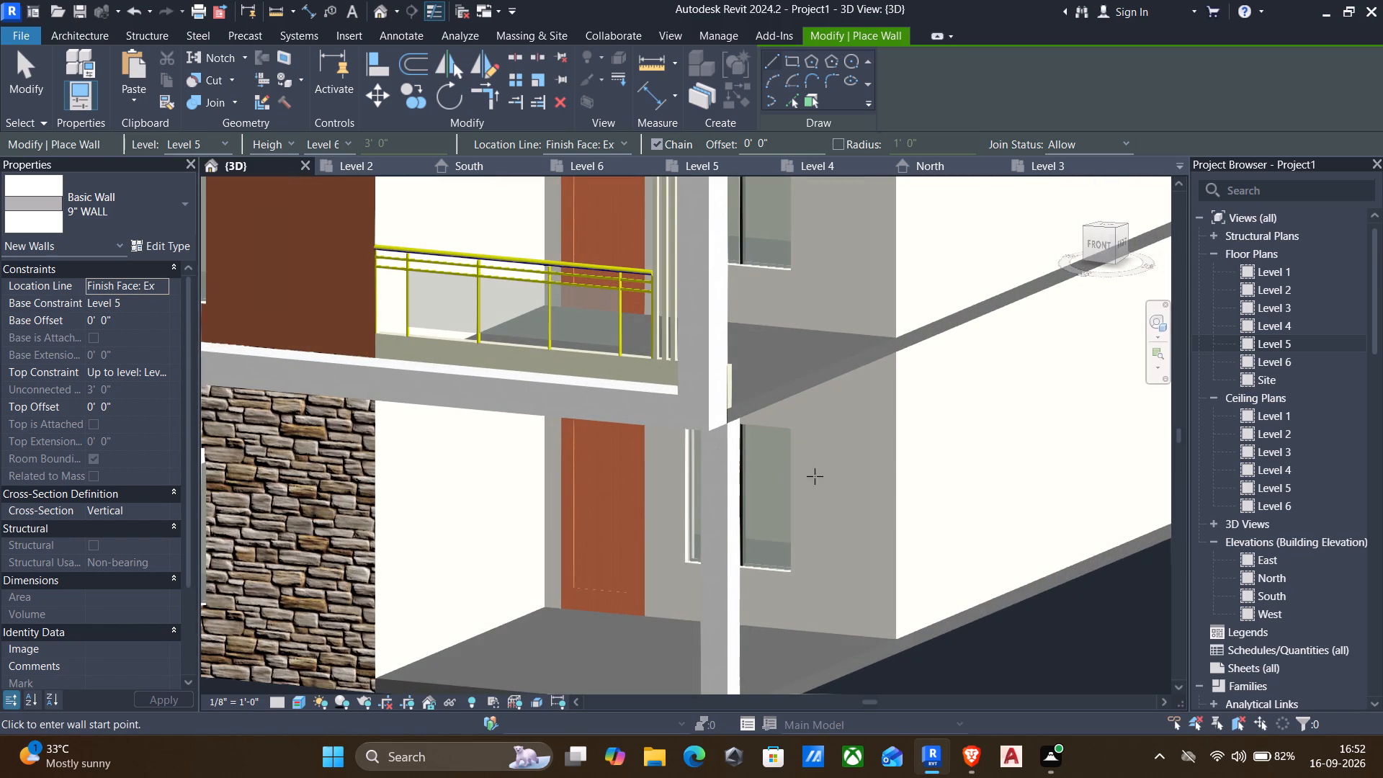
{"action": "scroll", "coordinate": [835, 483], "scroll_direction": "up", "scroll_amount": 3}
{"action": "scroll", "coordinate": [905, 461], "scroll_direction": "up", "scroll_amount": 4}
{"action": "scroll", "coordinate": [905, 462], "scroll_direction": "down", "scroll_amount": 10}
{"action": "scroll", "coordinate": [722, 514], "scroll_direction": "down", "scroll_amount": 2}
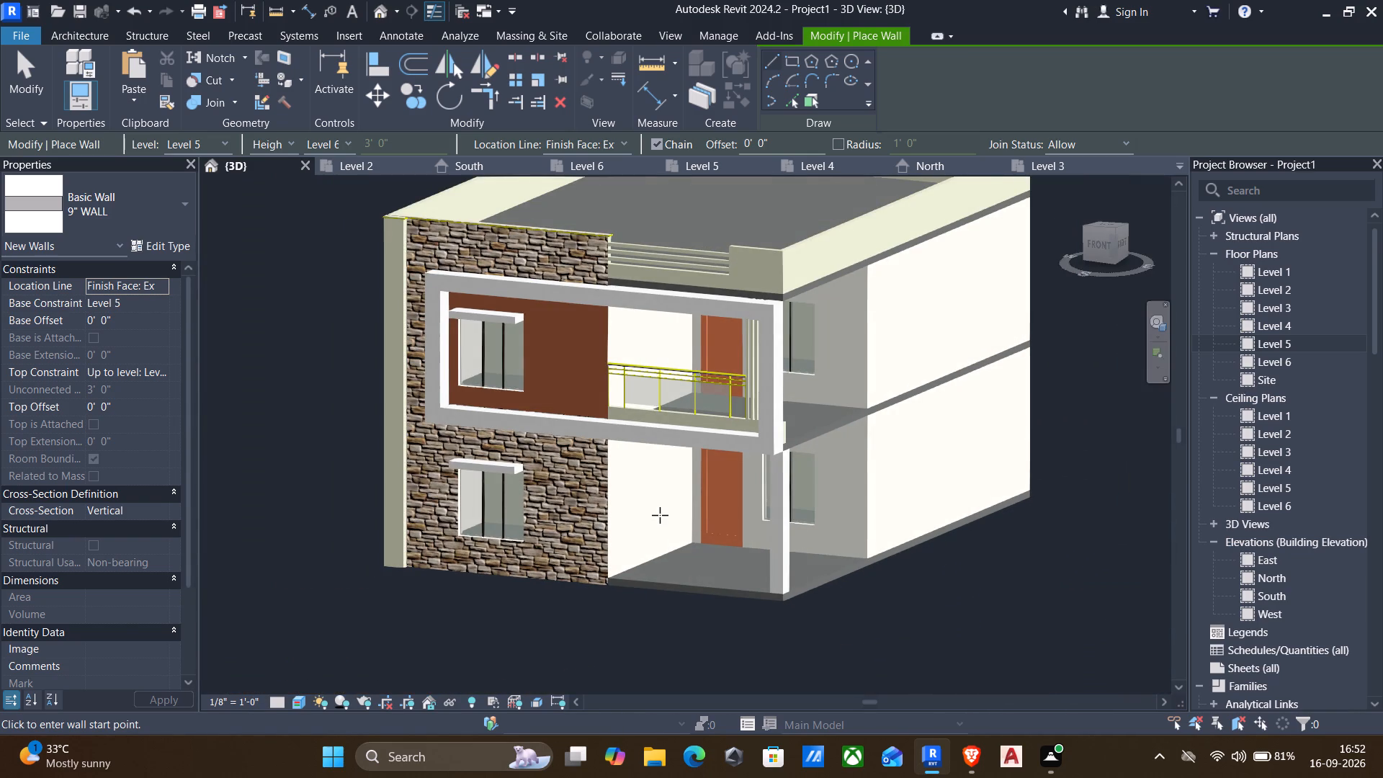
{"action": "key", "text": "Escape"}
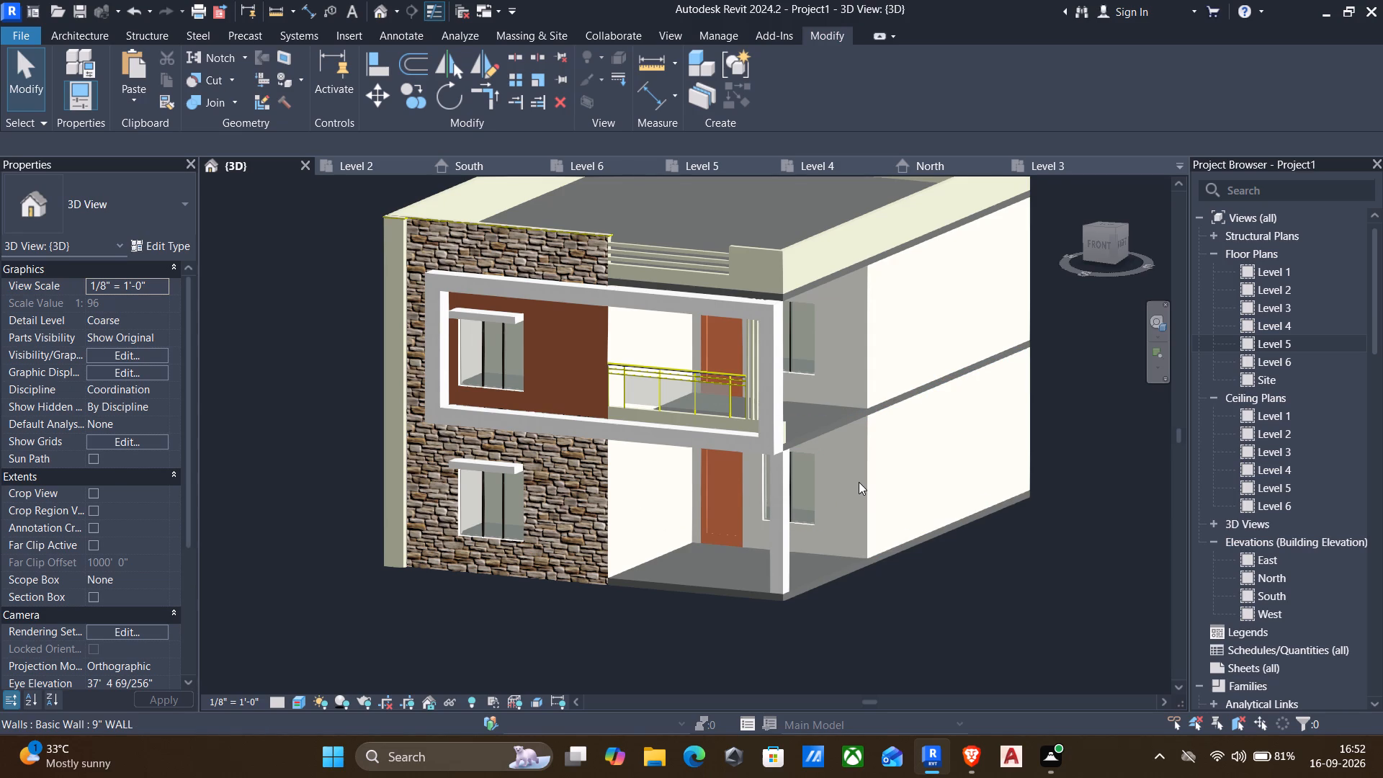
Check the ground-floor side wall, clear its selection, and view the front and side walls from a lower angle.
{"action": "left_click", "coordinate": [874, 470]}
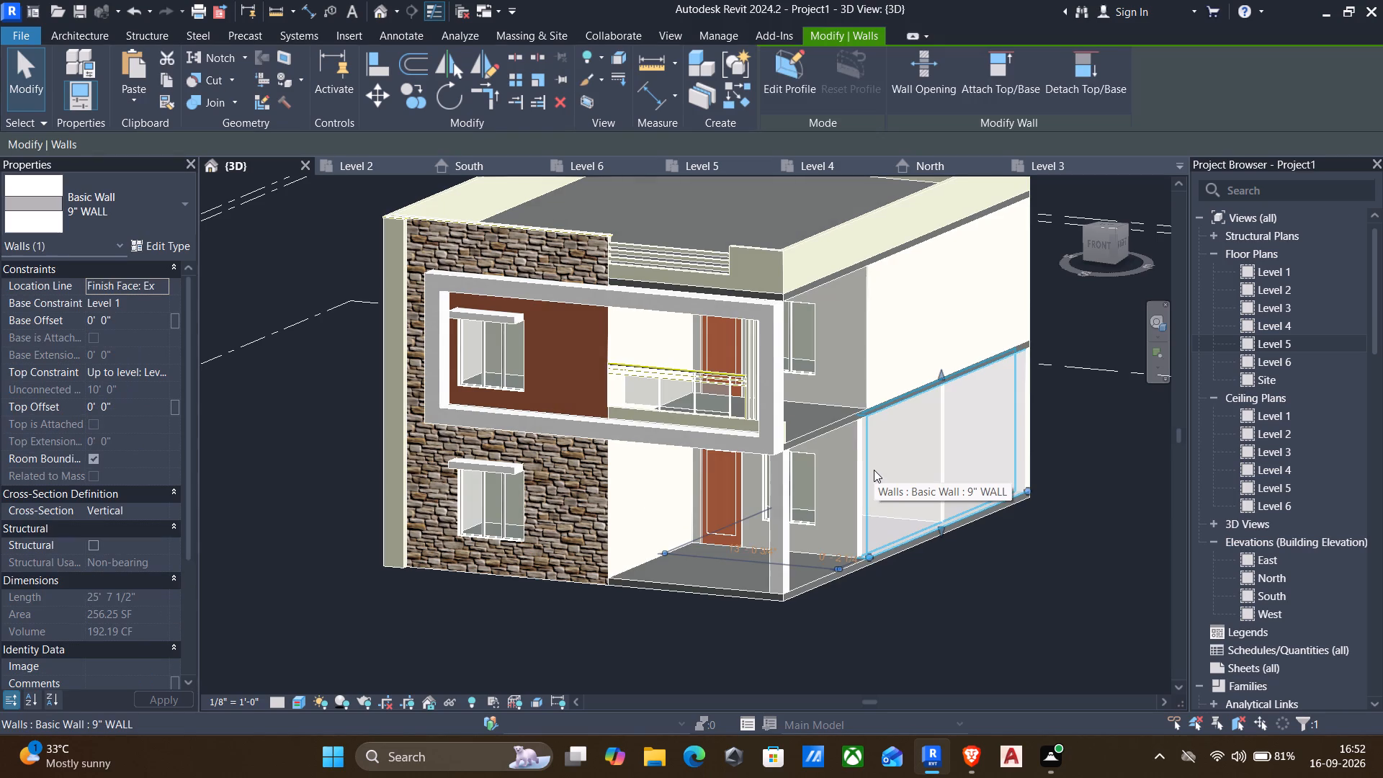
{"action": "key", "text": "Escape"}
{"action": "scroll", "coordinate": [805, 499], "scroll_direction": "down", "scroll_amount": 2}
{"action": "middle_click_drag", "start_coordinate": [797, 508], "coordinate": [849, 496], "text": "shift"}
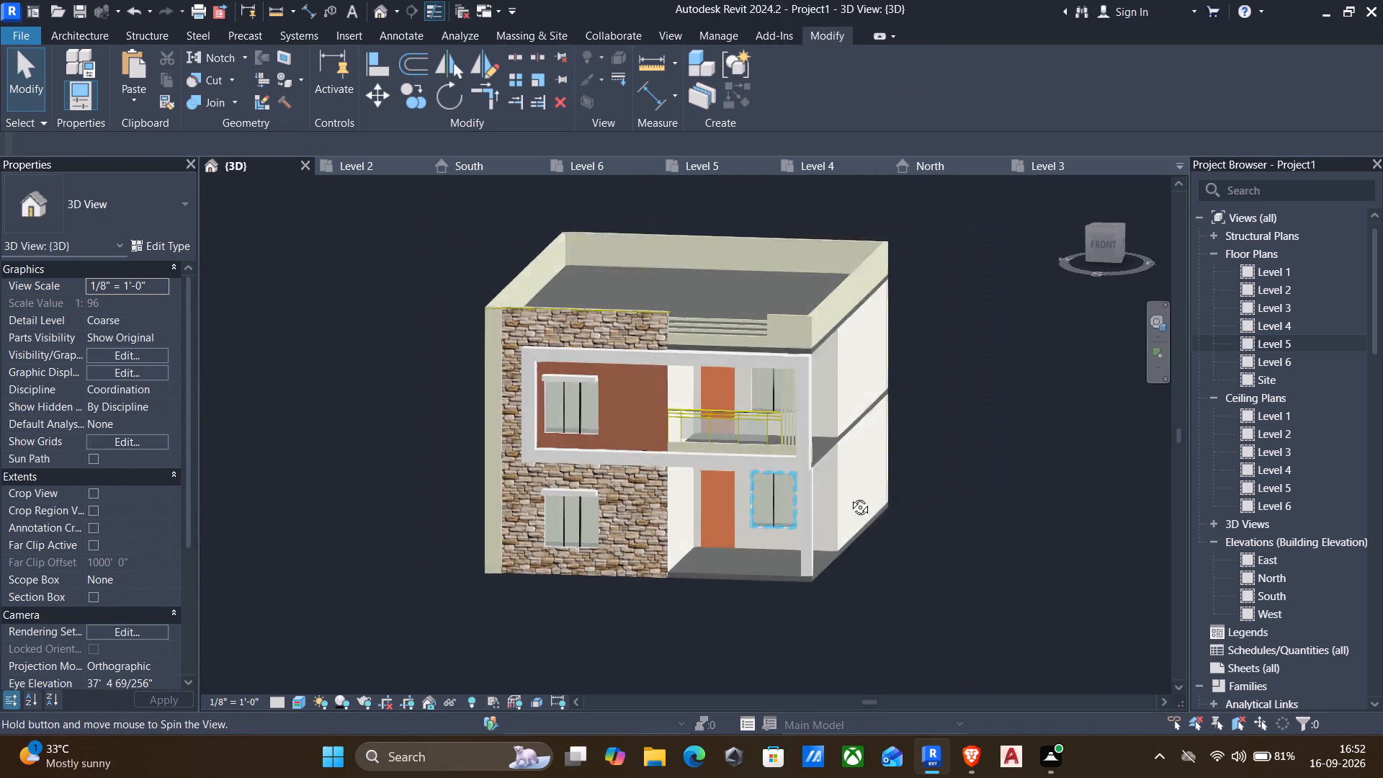
{"action": "middle_click_drag", "start_coordinate": [849, 496], "coordinate": [836, 473], "text": "shift"}
{"action": "key", "text": "Escape"}
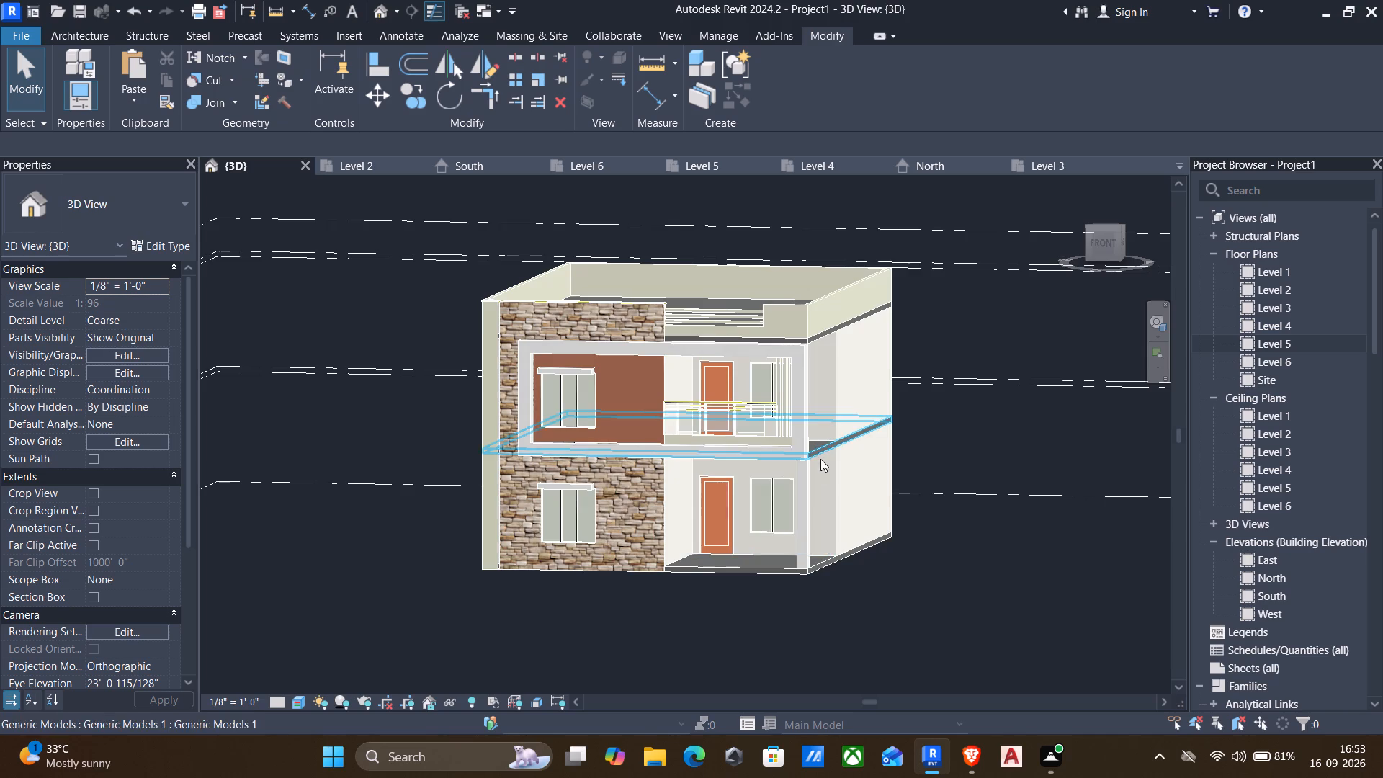
{"action": "scroll", "coordinate": [815, 470], "scroll_direction": "down", "scroll_amount": 1}
{"action": "middle_click_drag", "start_coordinate": [780, 563], "coordinate": [745, 568]}
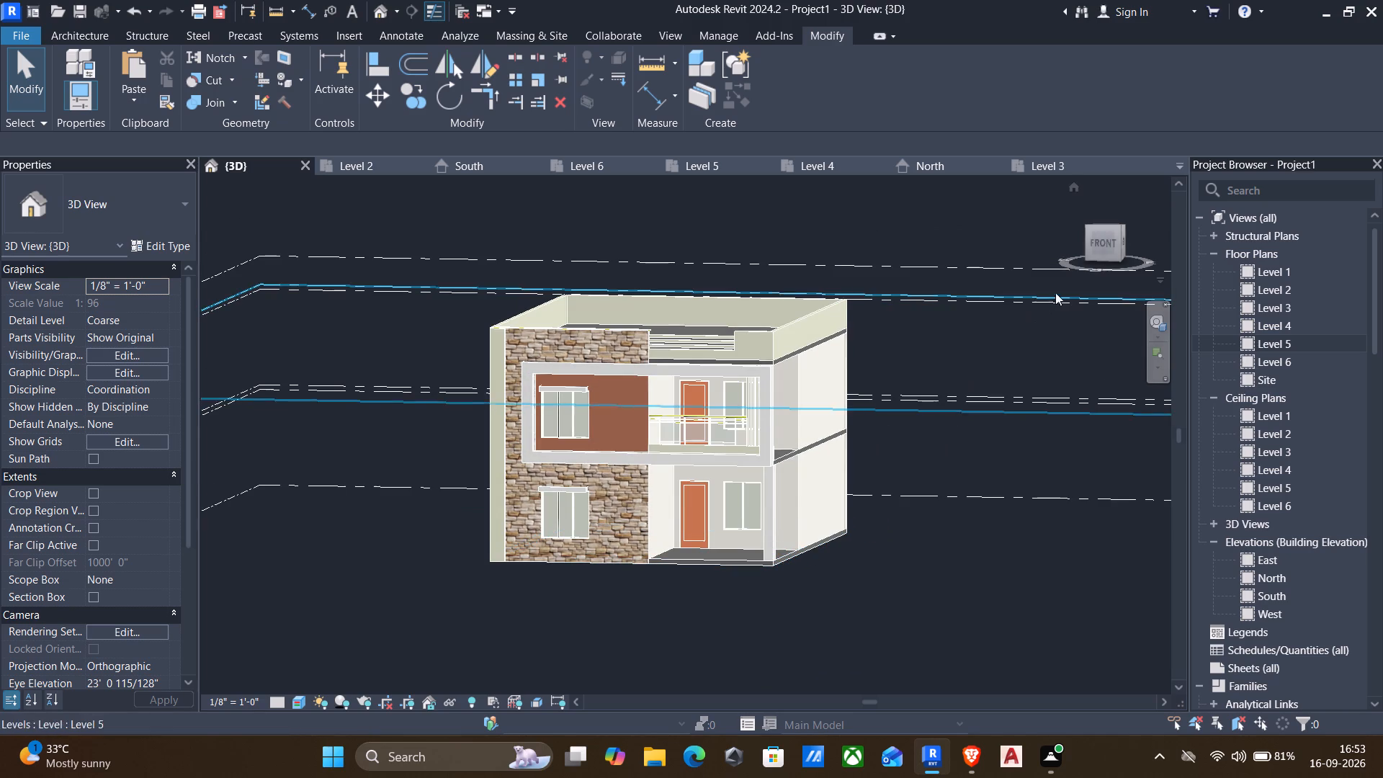
Compare the facade's wall colours straight on in the Front orientation and from an angled view showing the side walls.
{"action": "left_click", "coordinate": [1095, 251]}
{"action": "scroll", "coordinate": [891, 463], "scroll_direction": "up", "scroll_amount": 3}
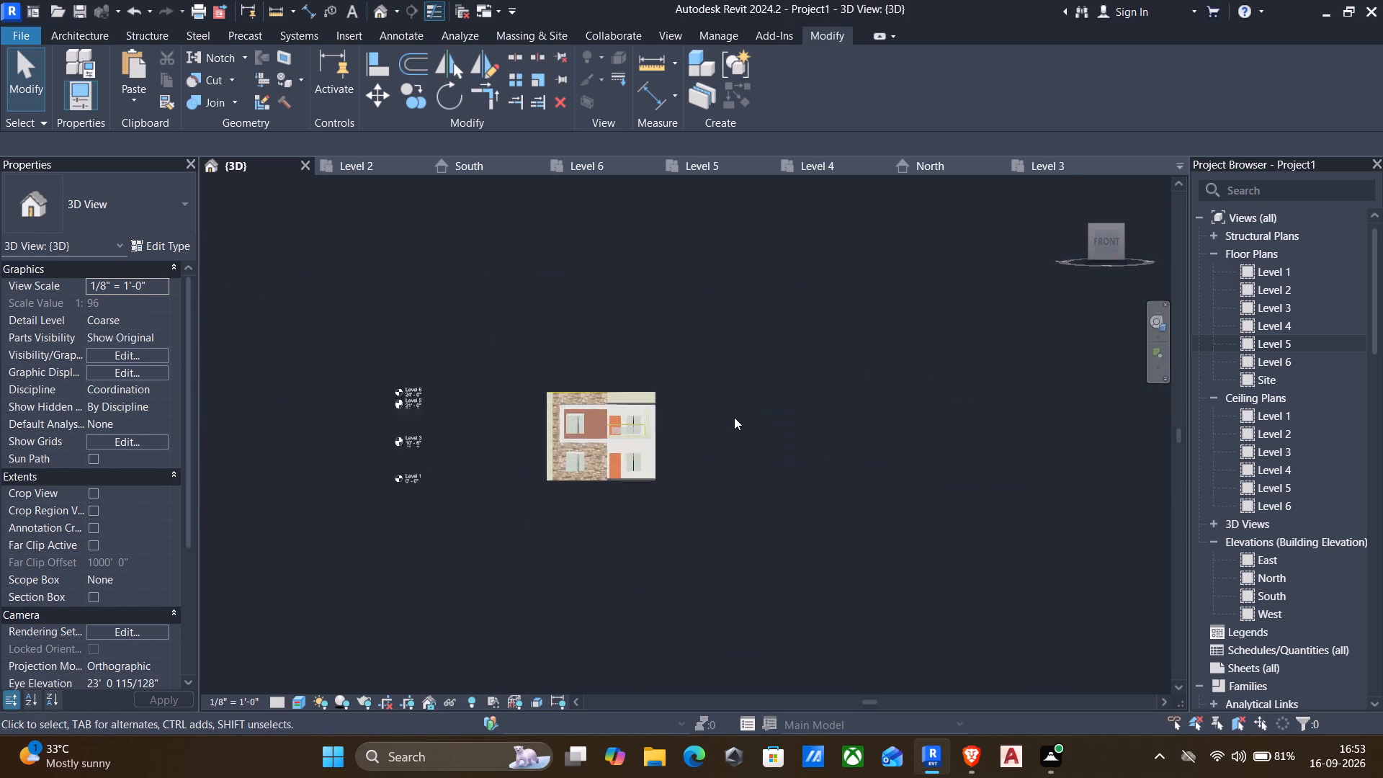
{"action": "scroll", "coordinate": [734, 422], "scroll_direction": "up", "scroll_amount": 4}
{"action": "scroll", "coordinate": [592, 439], "scroll_direction": "up", "scroll_amount": 5}
{"action": "middle_click_drag", "start_coordinate": [560, 448], "coordinate": [783, 493]}
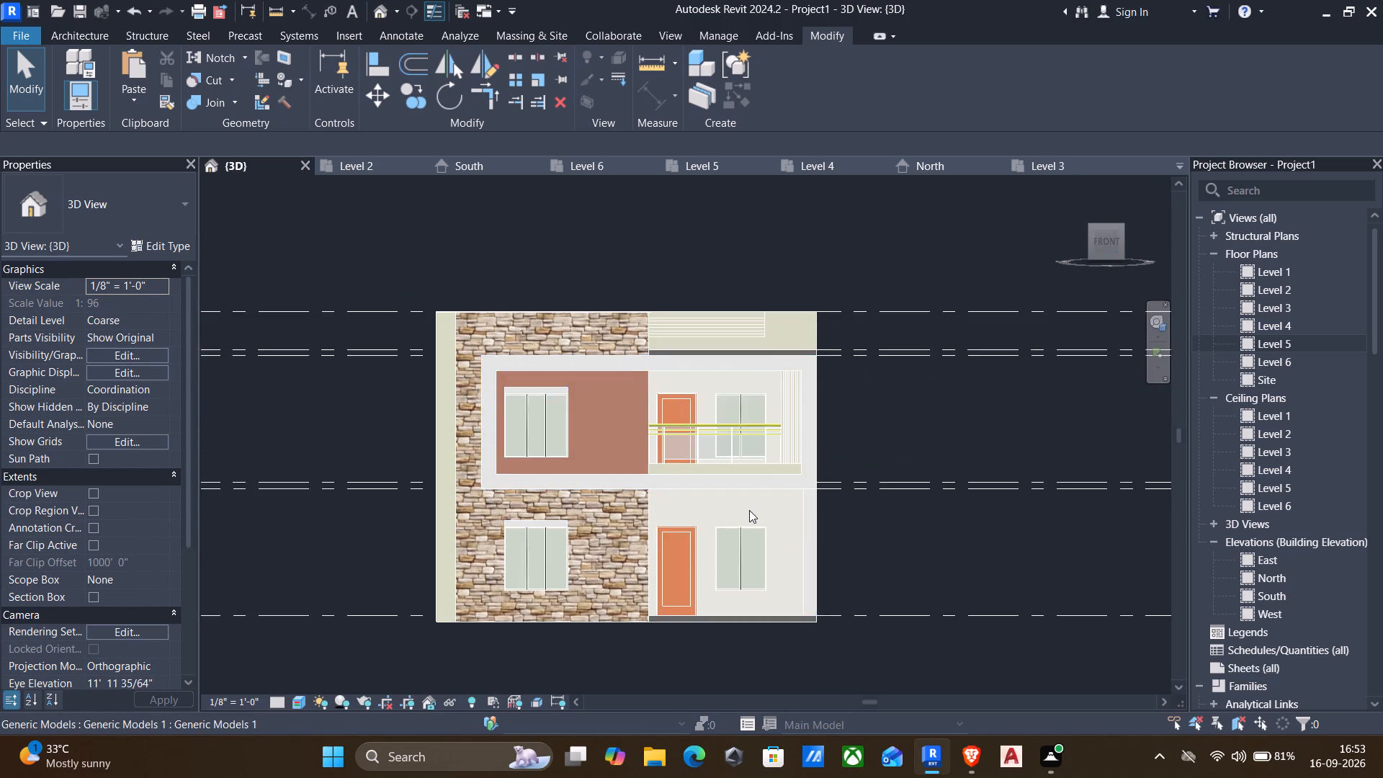
{"action": "scroll", "coordinate": [749, 511], "scroll_direction": "up", "scroll_amount": 3}
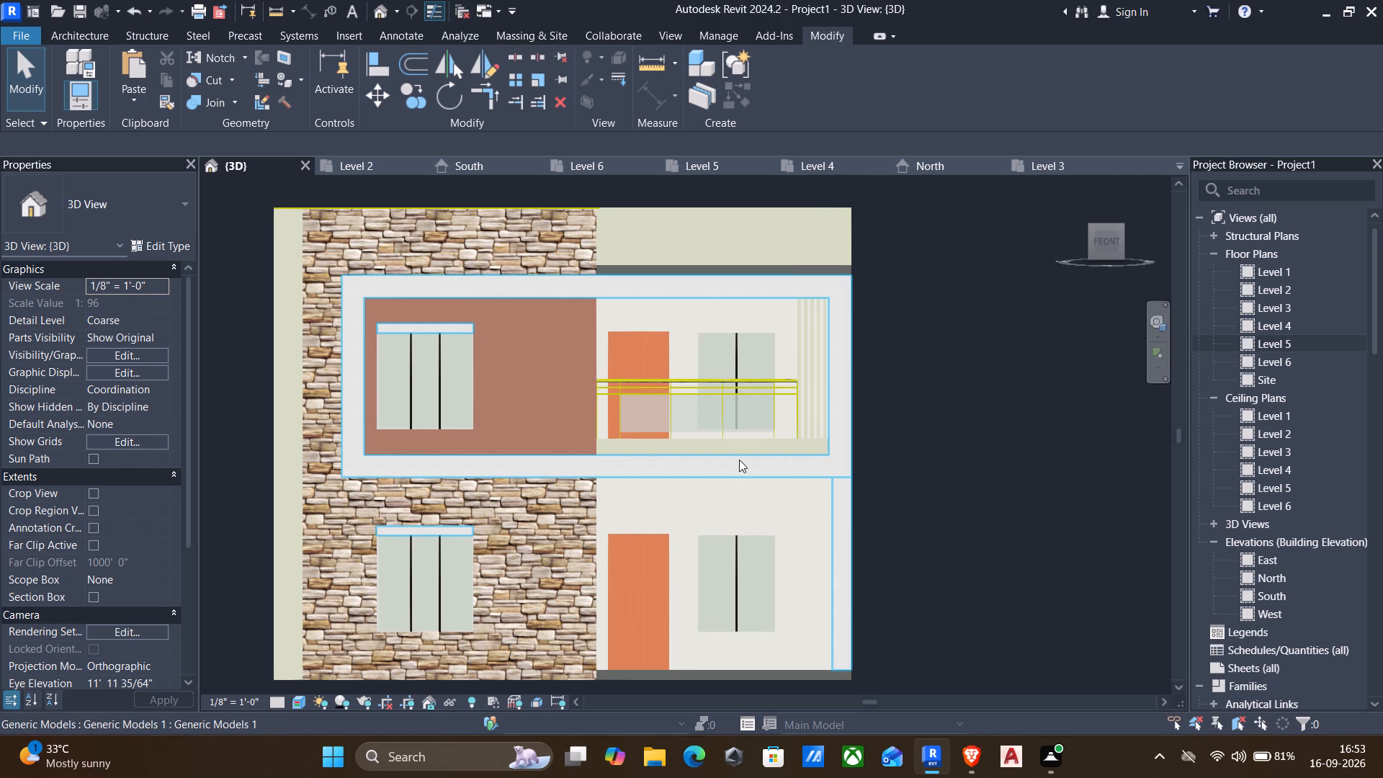
{"action": "scroll", "coordinate": [739, 460], "scroll_direction": "down", "scroll_amount": 2}
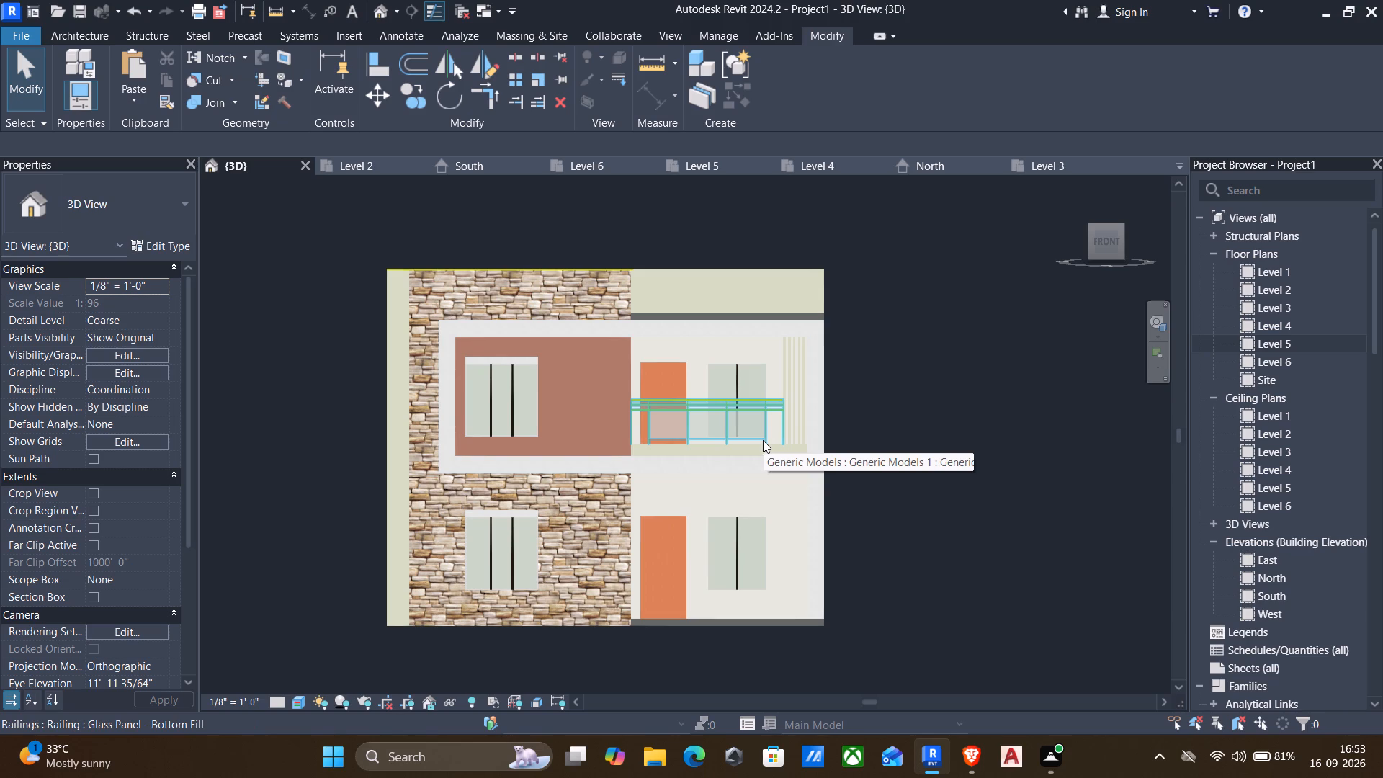
{"action": "scroll", "coordinate": [774, 418], "scroll_direction": "down", "scroll_amount": 2}
{"action": "middle_click_drag", "start_coordinate": [783, 428], "coordinate": [646, 455], "text": "shift"}
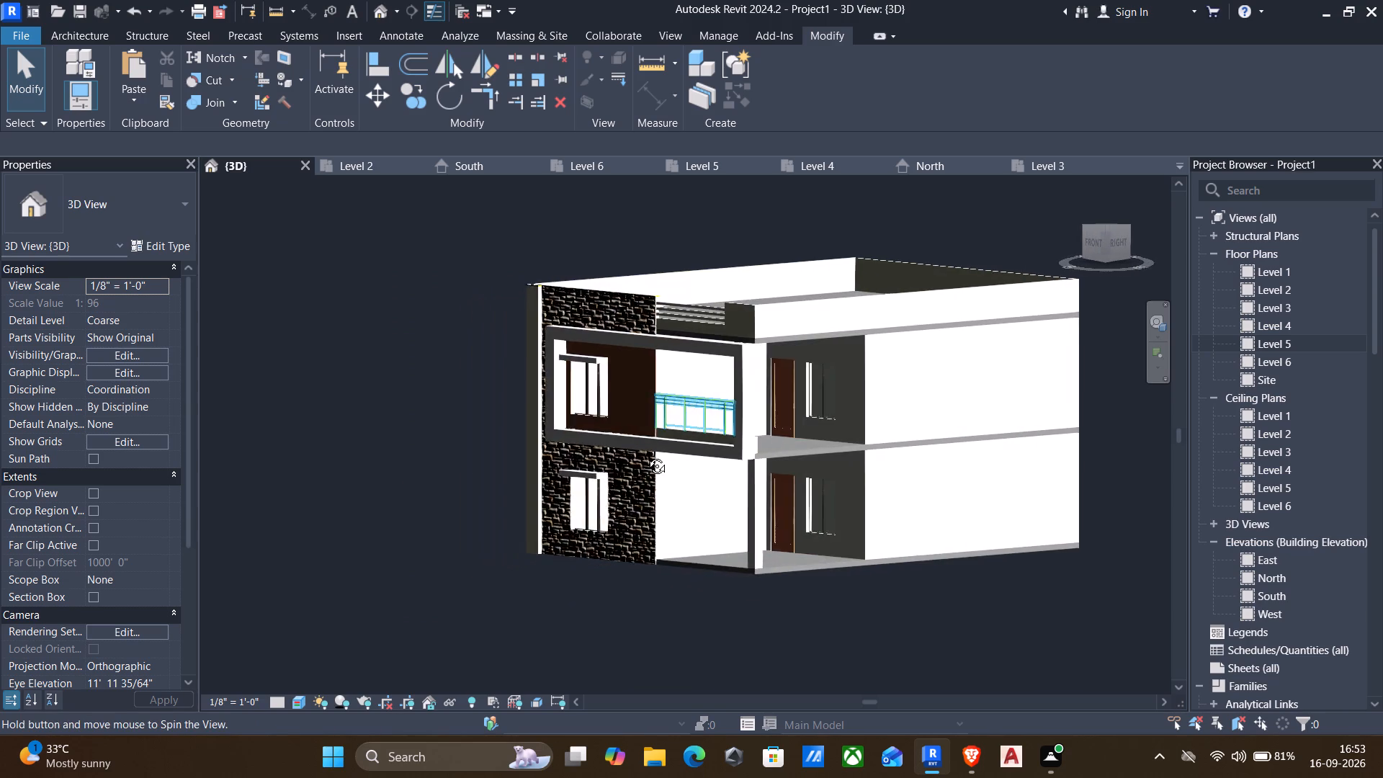
{"action": "middle_click_drag", "start_coordinate": [646, 455], "coordinate": [725, 459], "text": "shift"}
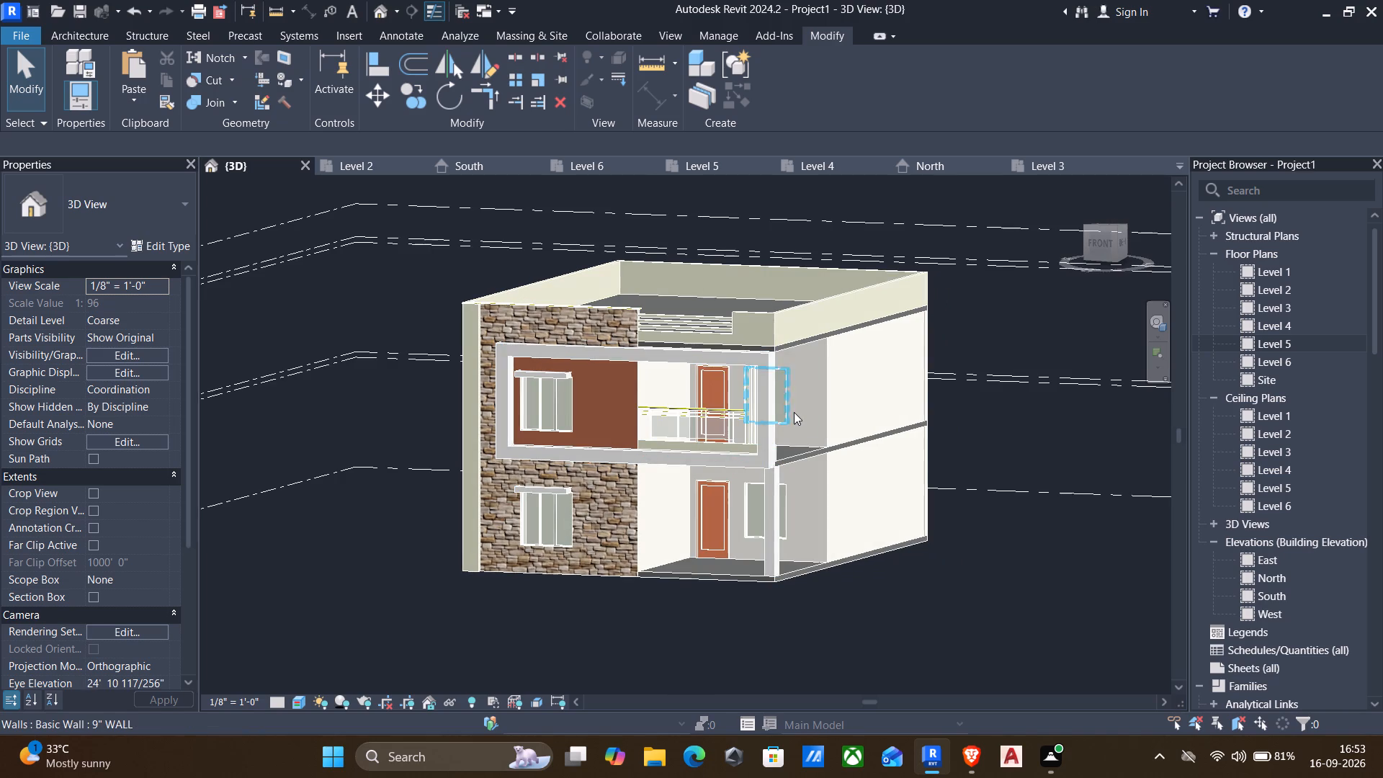
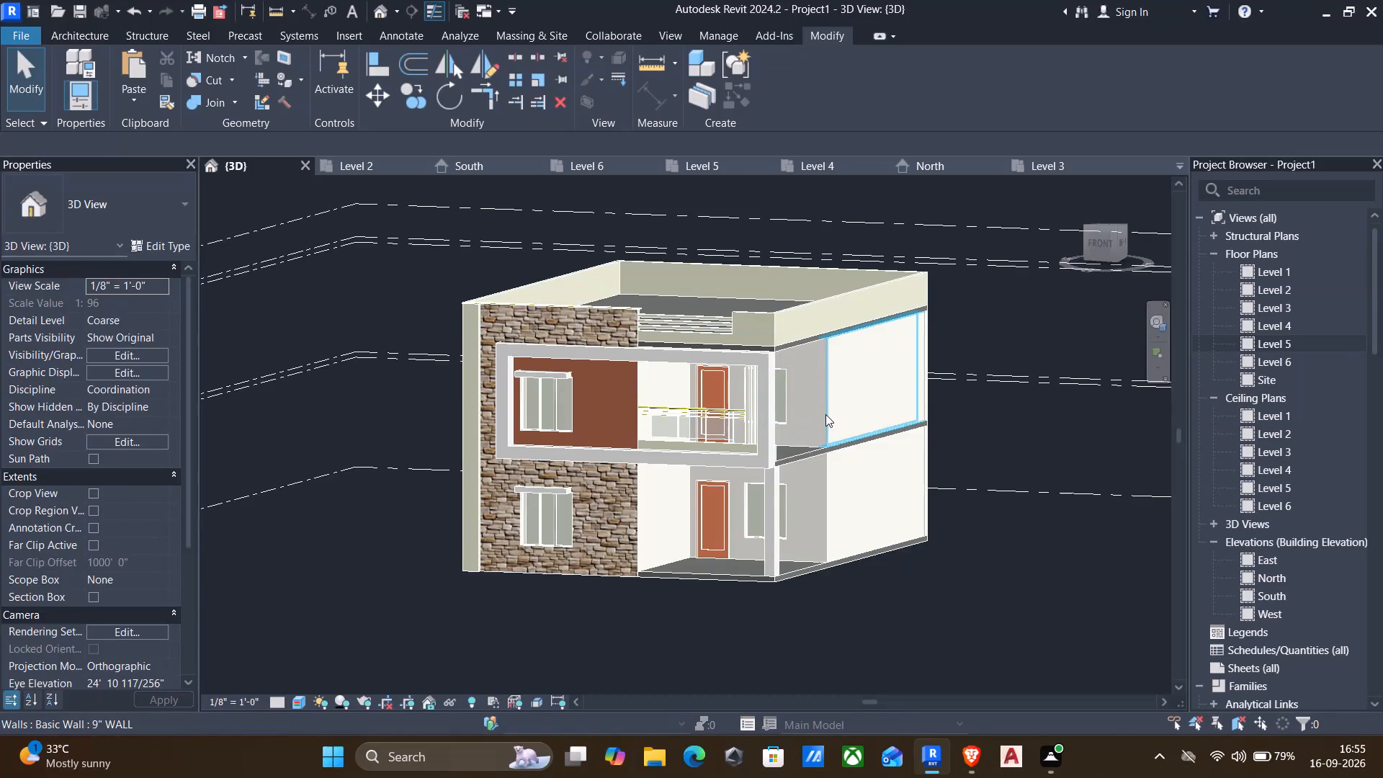
Open the image selection for the exterior wall material's appearance from the structure layer of the upper side wall's 9" WALL type.
{"action": "left_click", "coordinate": [826, 414]}
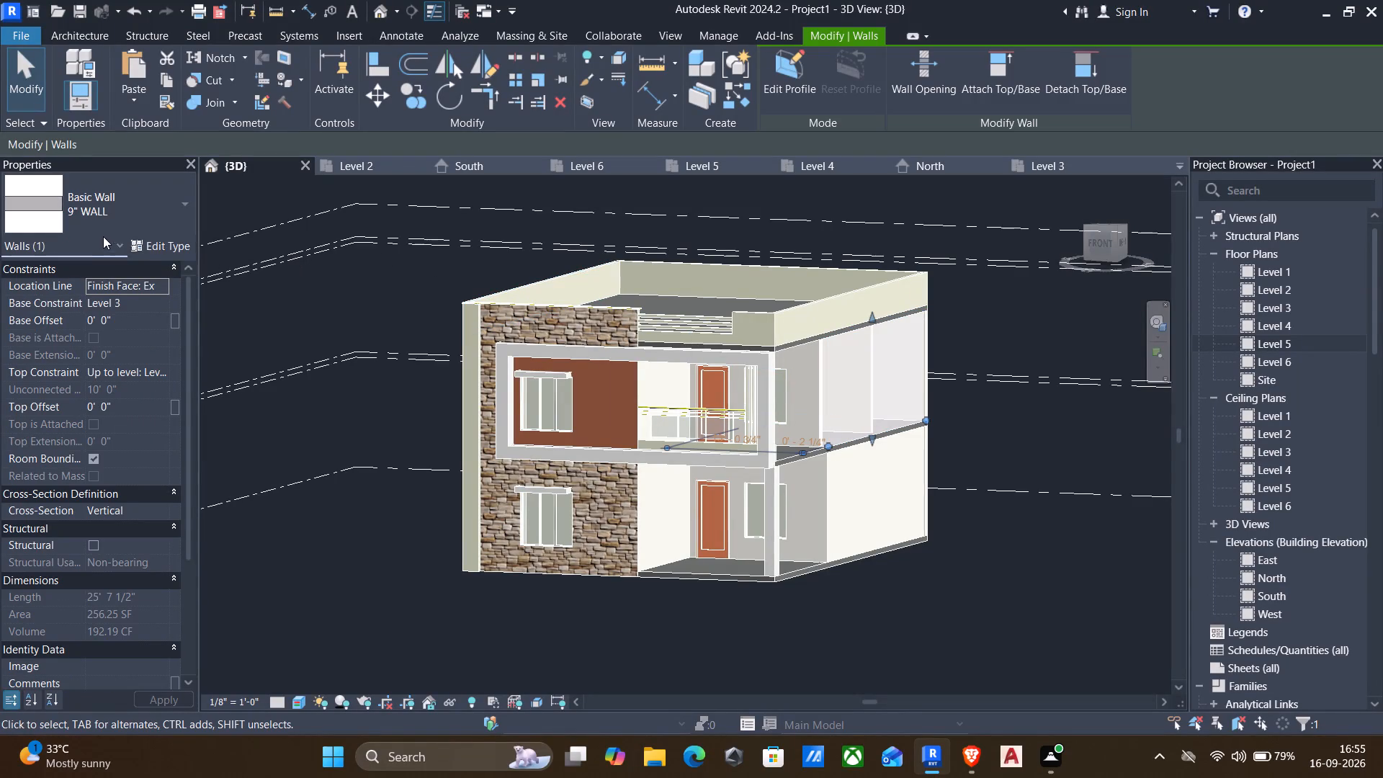
{"action": "left_click", "coordinate": [150, 245]}
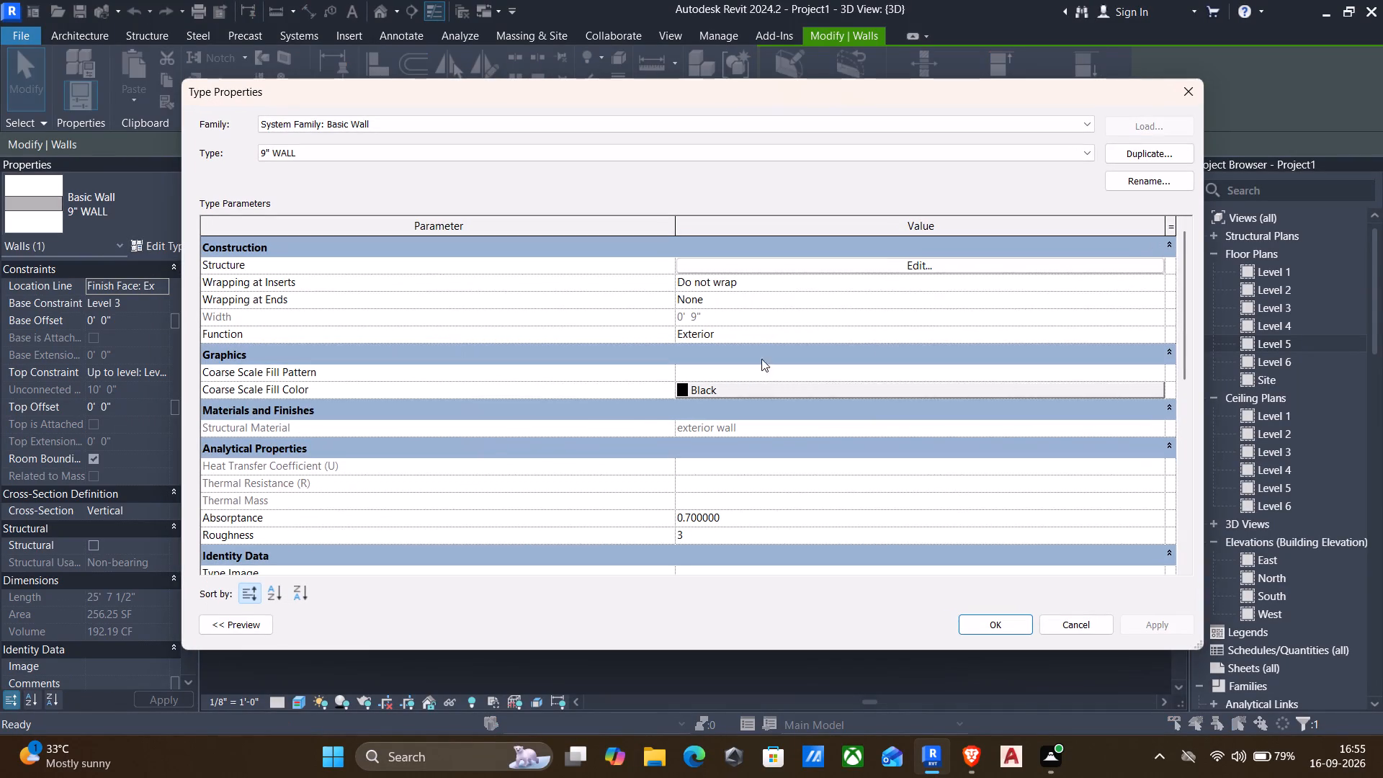
{"action": "left_click", "coordinate": [918, 264]}
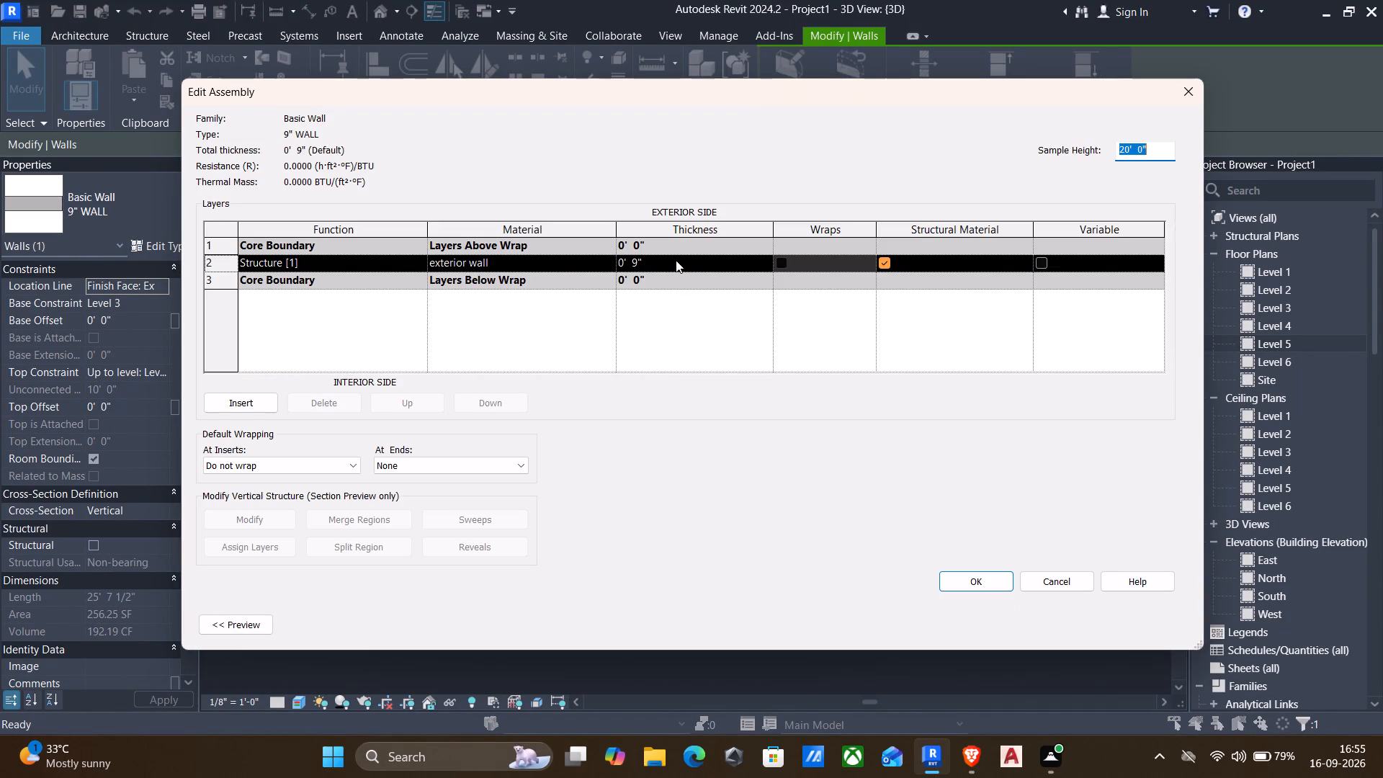
{"action": "left_click", "coordinate": [584, 261]}
{"action": "left_click", "coordinate": [609, 258]}
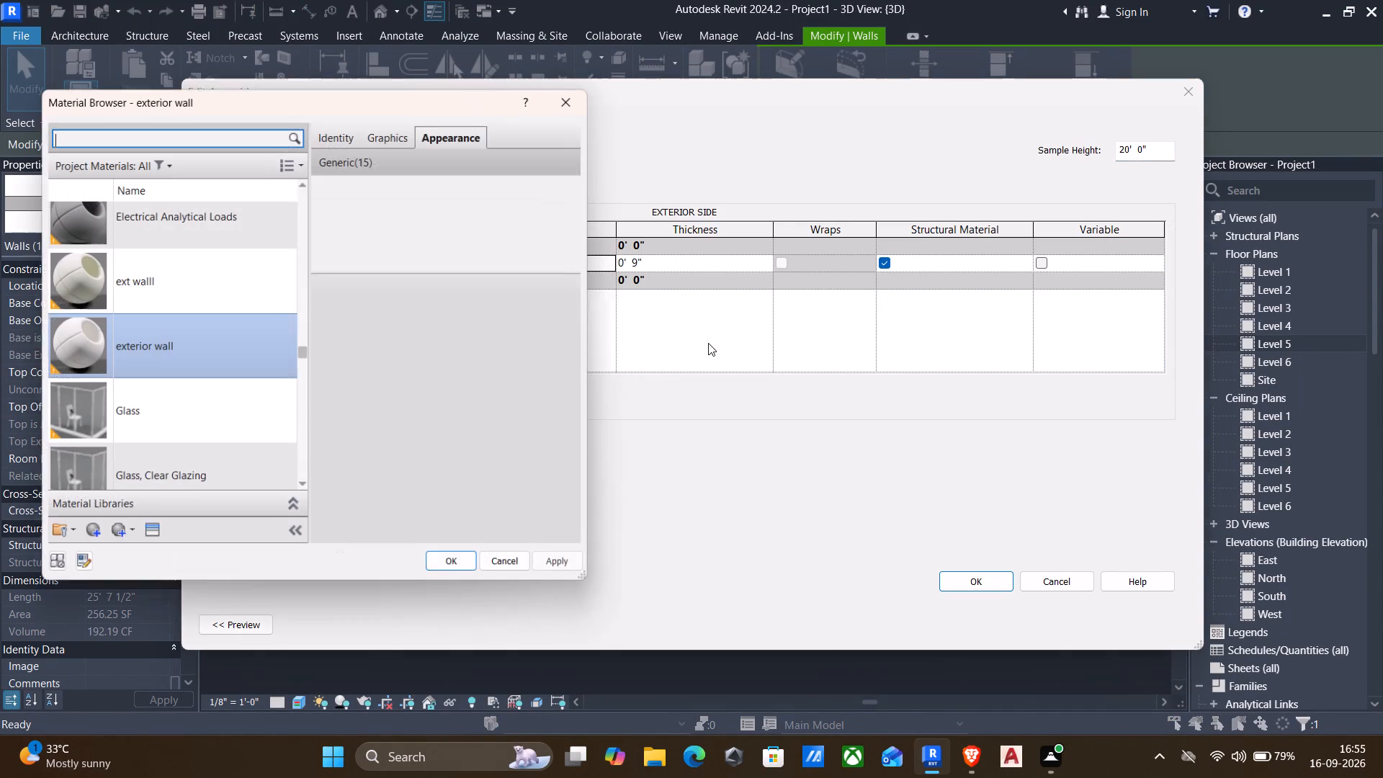
{"action": "left_click", "coordinate": [507, 369]}
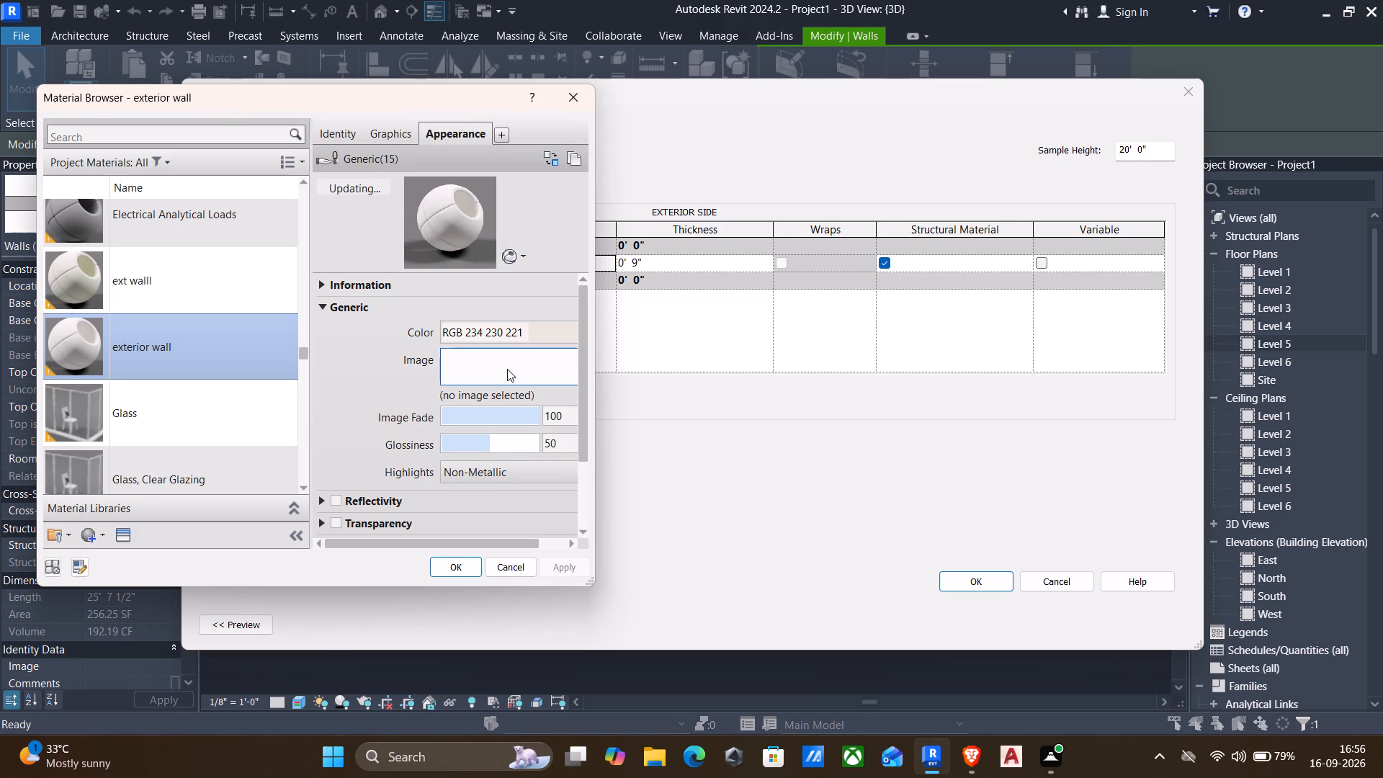
Look for the wall texture image in the recent, Documents, computer, Favorites and Desktop locations.
{"action": "scroll", "coordinate": [409, 361], "scroll_direction": "down", "scroll_amount": 7}
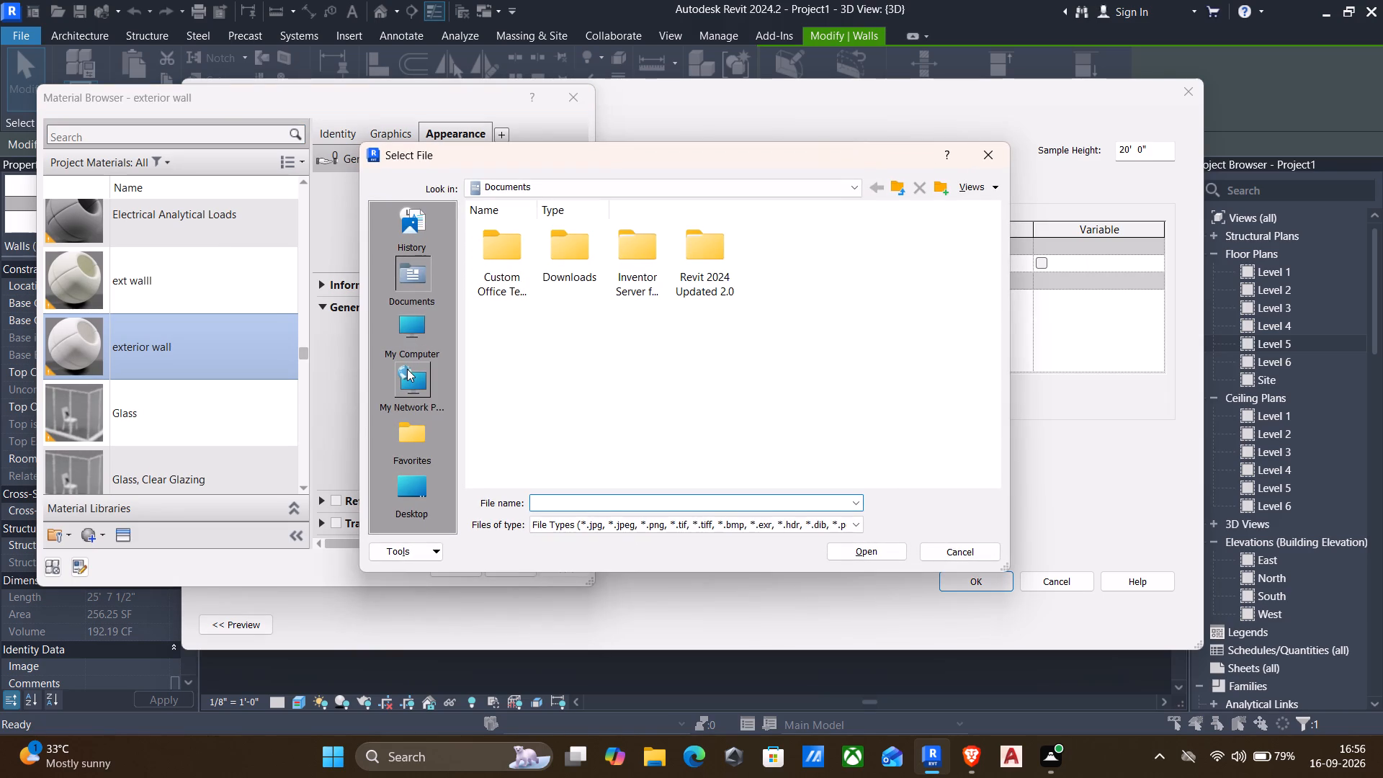
{"action": "scroll", "coordinate": [419, 401], "scroll_direction": "up", "scroll_amount": 2}
{"action": "left_click", "coordinate": [405, 476]}
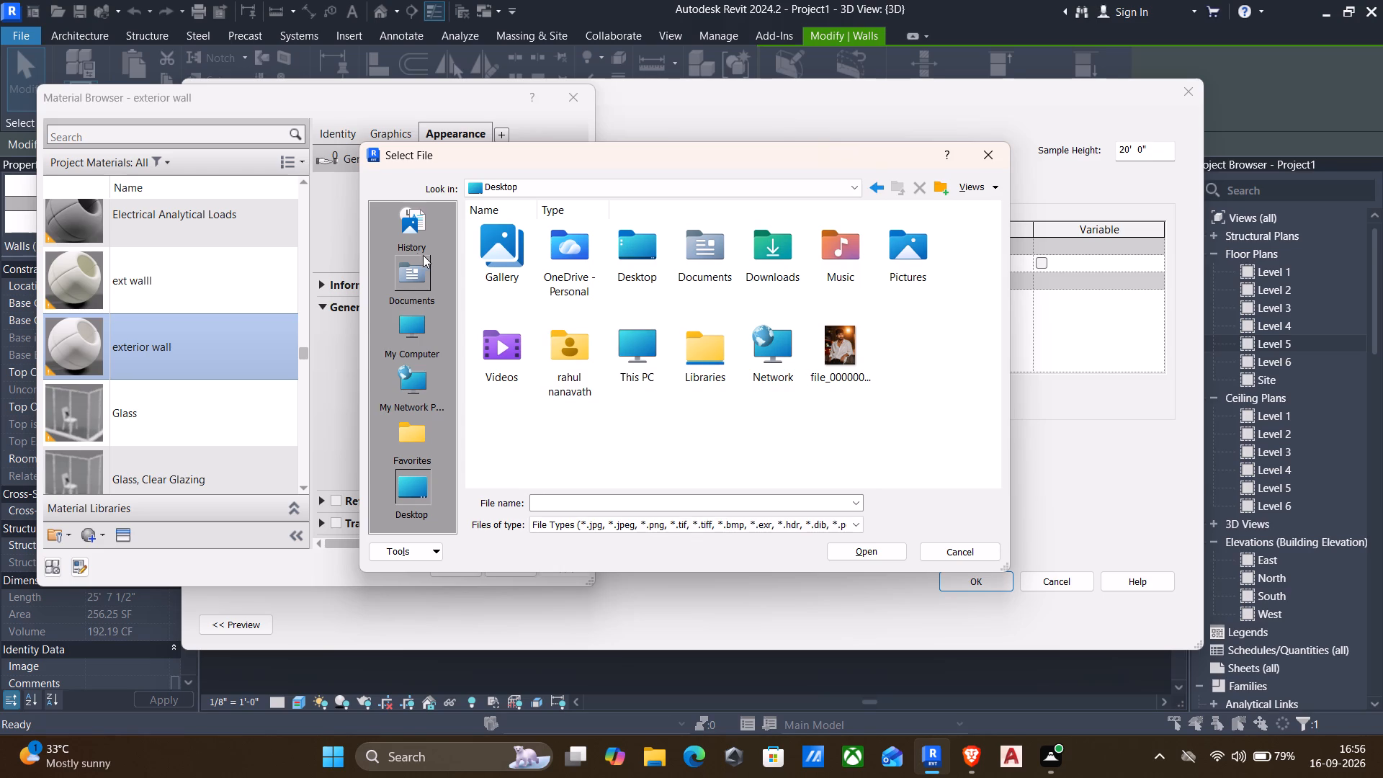
{"action": "scroll", "coordinate": [406, 251], "scroll_direction": "up", "scroll_amount": 2}
{"action": "left_click", "coordinate": [406, 227]}
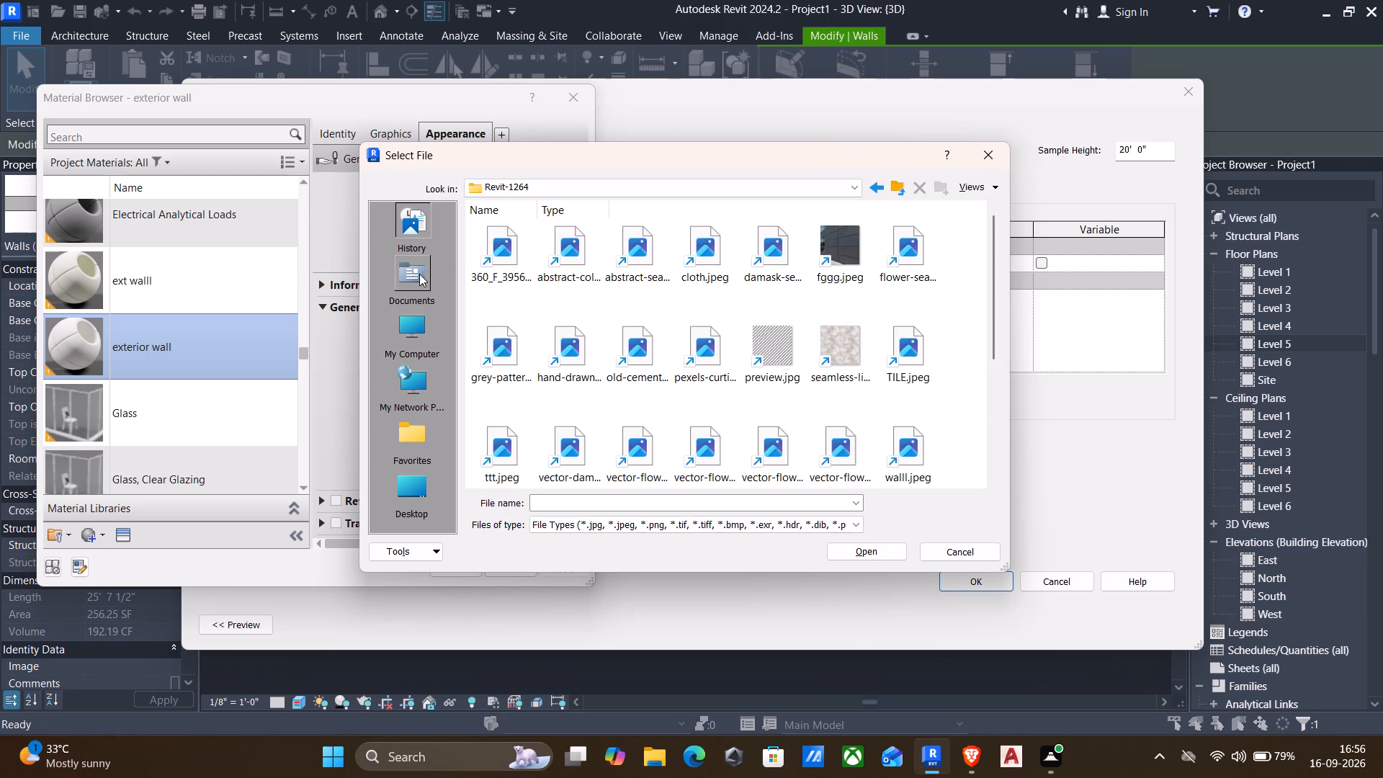
{"action": "left_click", "coordinate": [419, 274]}
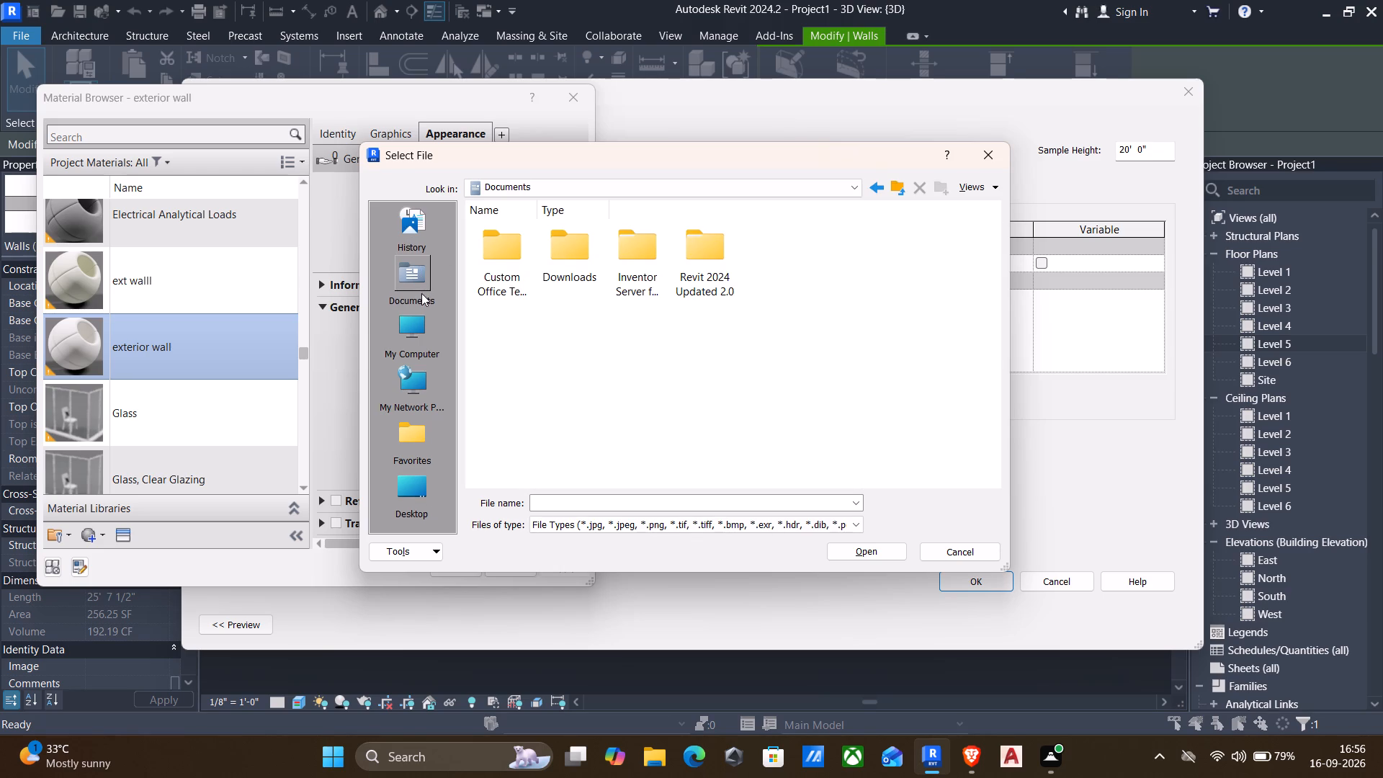
{"action": "double_click", "coordinate": [571, 254]}
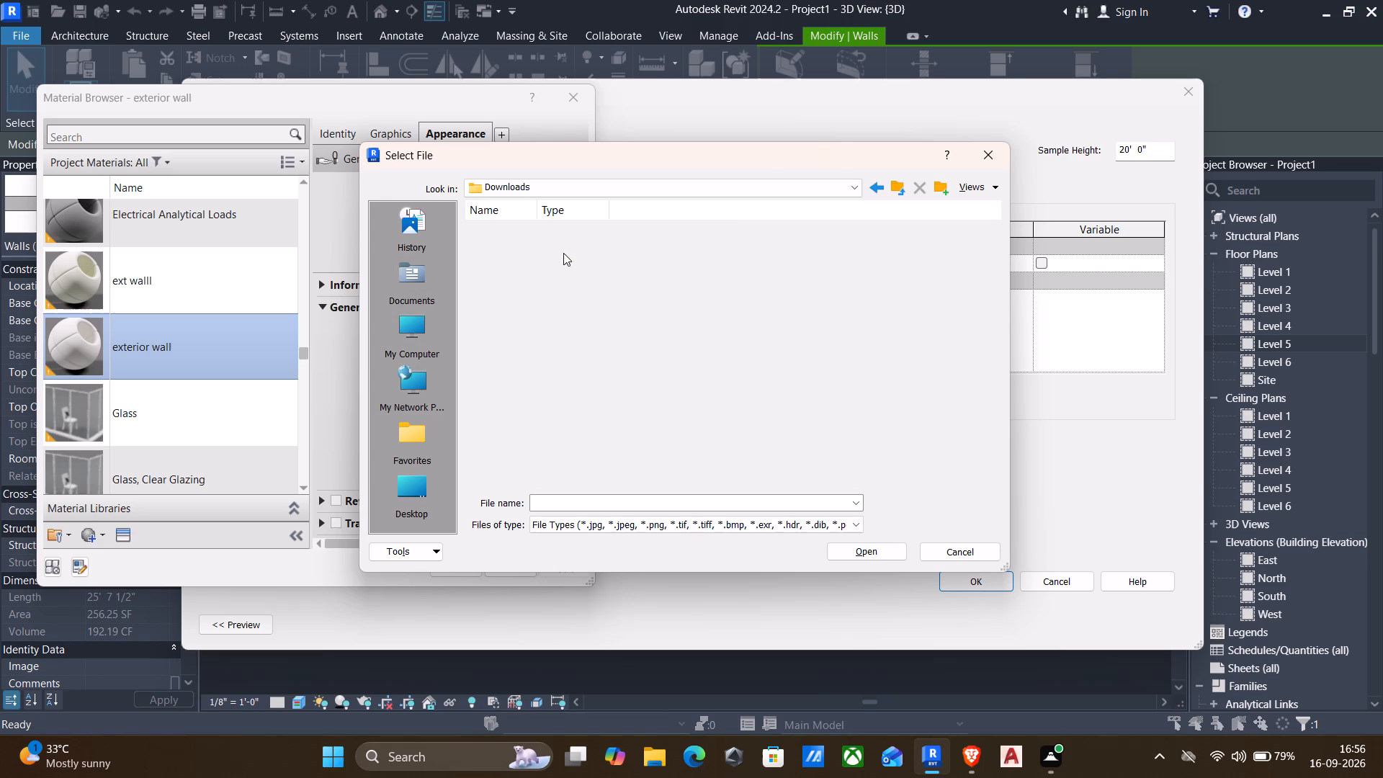
{"action": "left_click", "coordinate": [409, 318]}
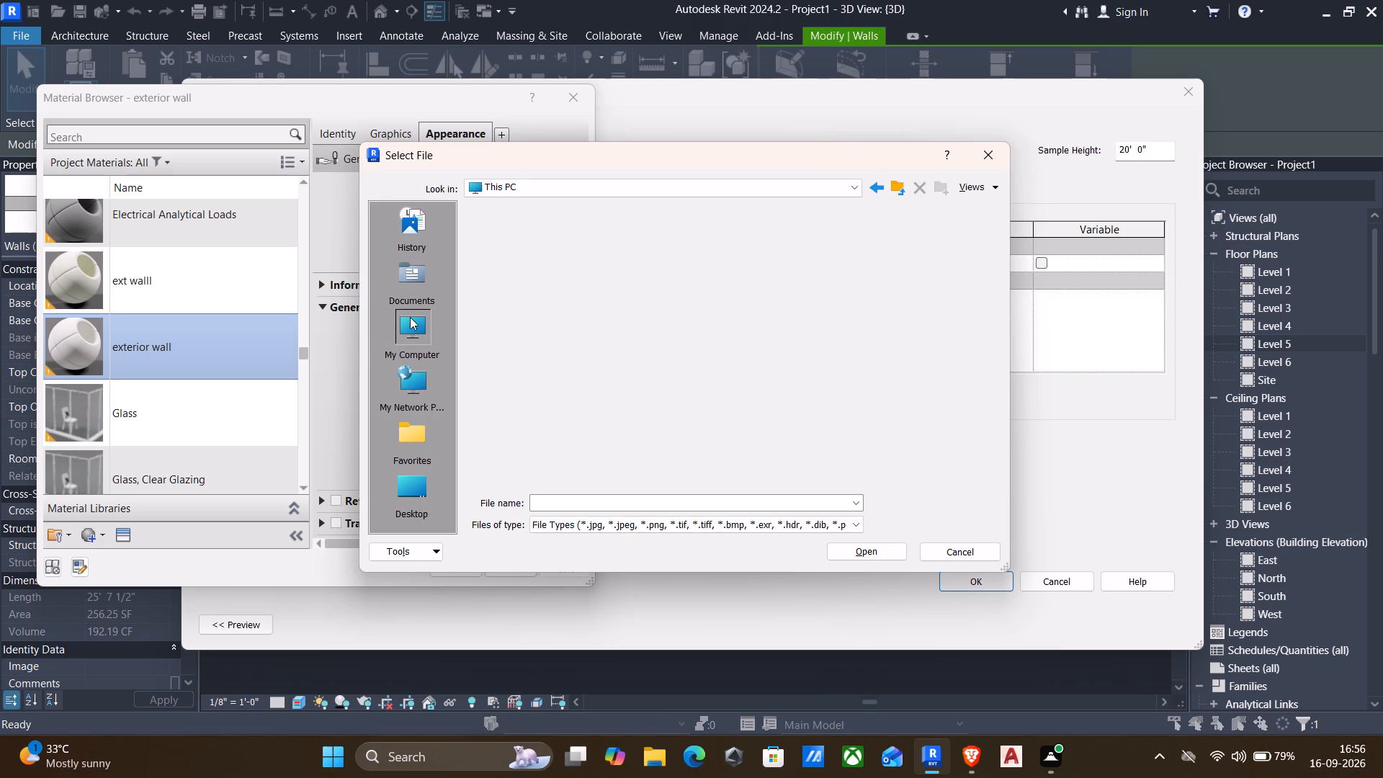
{"action": "double_click", "coordinate": [514, 268]}
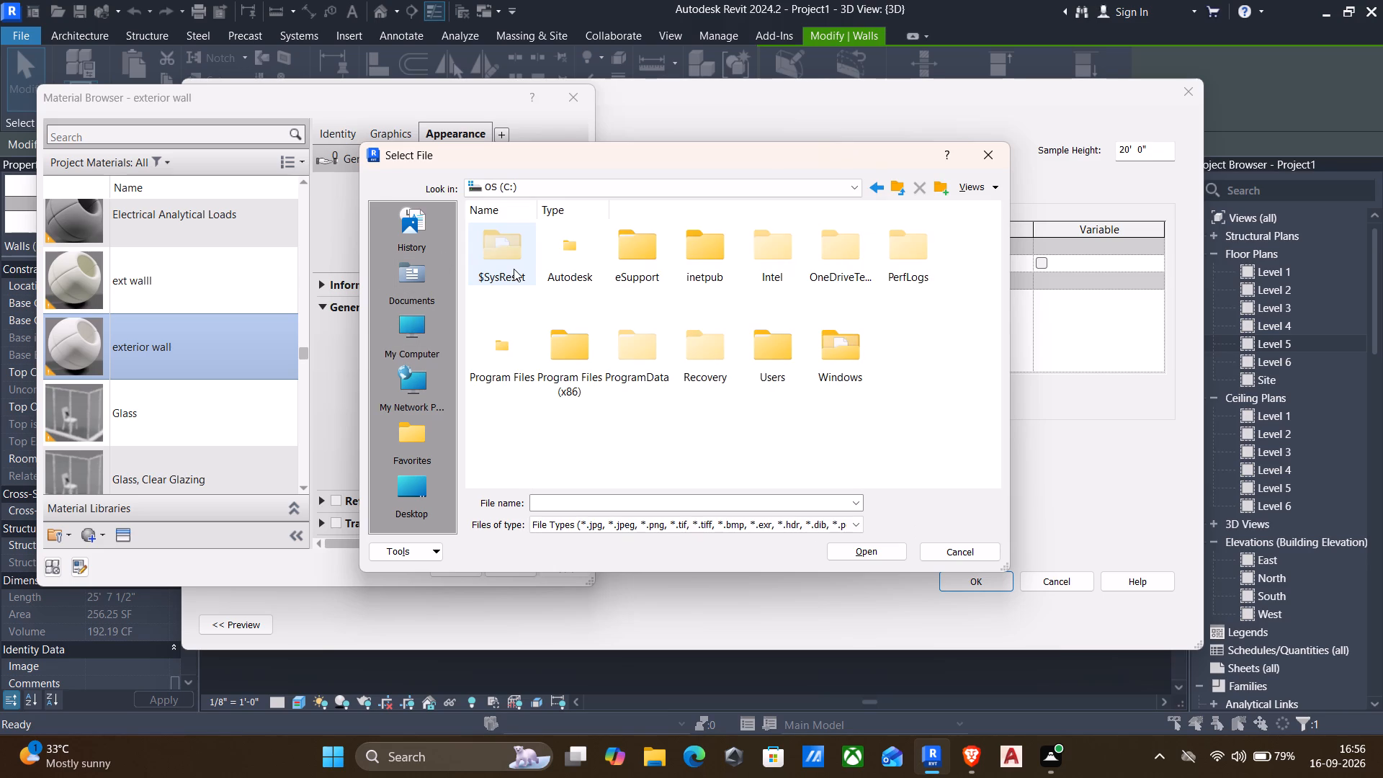
{"action": "double_click", "coordinate": [424, 424]}
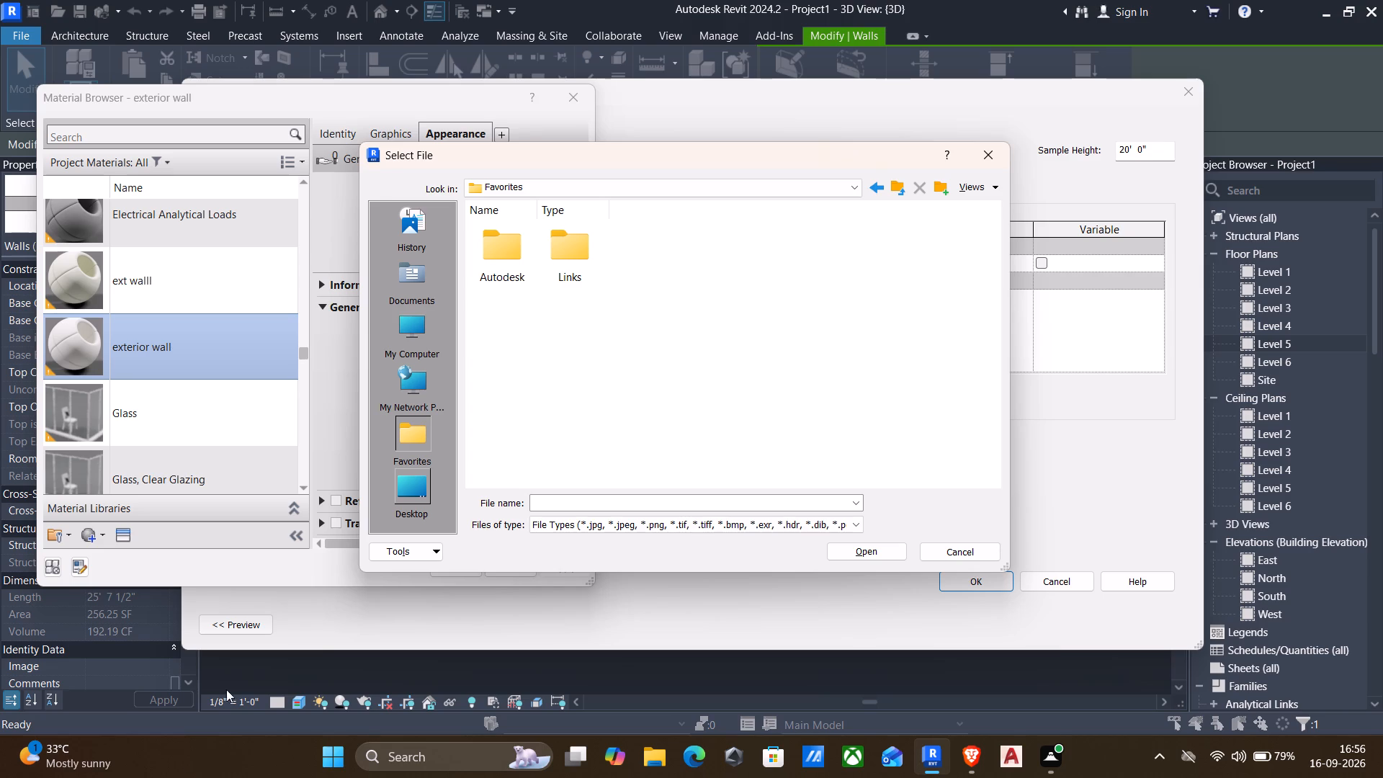
{"action": "left_click", "coordinate": [897, 185]}
{"action": "left_click", "coordinate": [898, 185]}
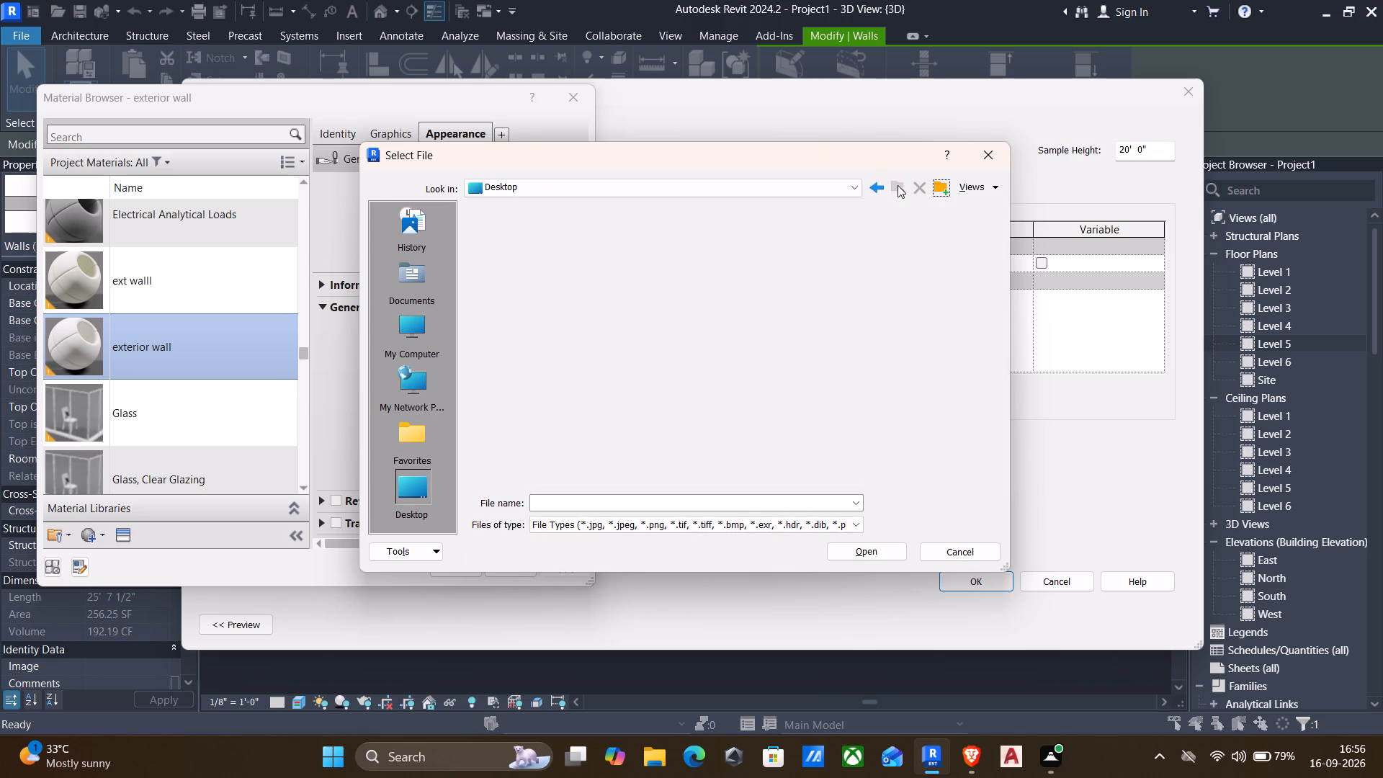
{"action": "left_click", "coordinate": [898, 185]}
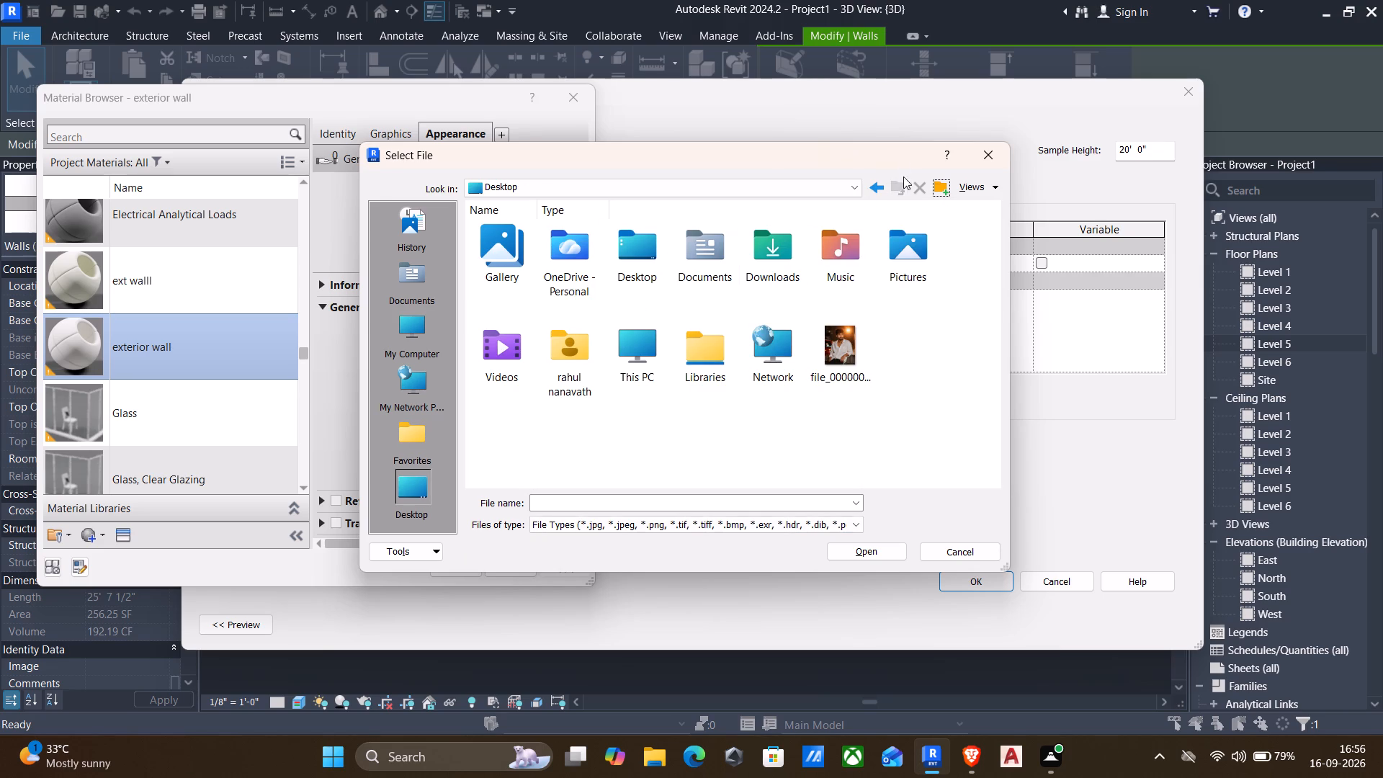
{"action": "left_click_drag", "start_coordinate": [988, 182], "coordinate": [988, 191]}
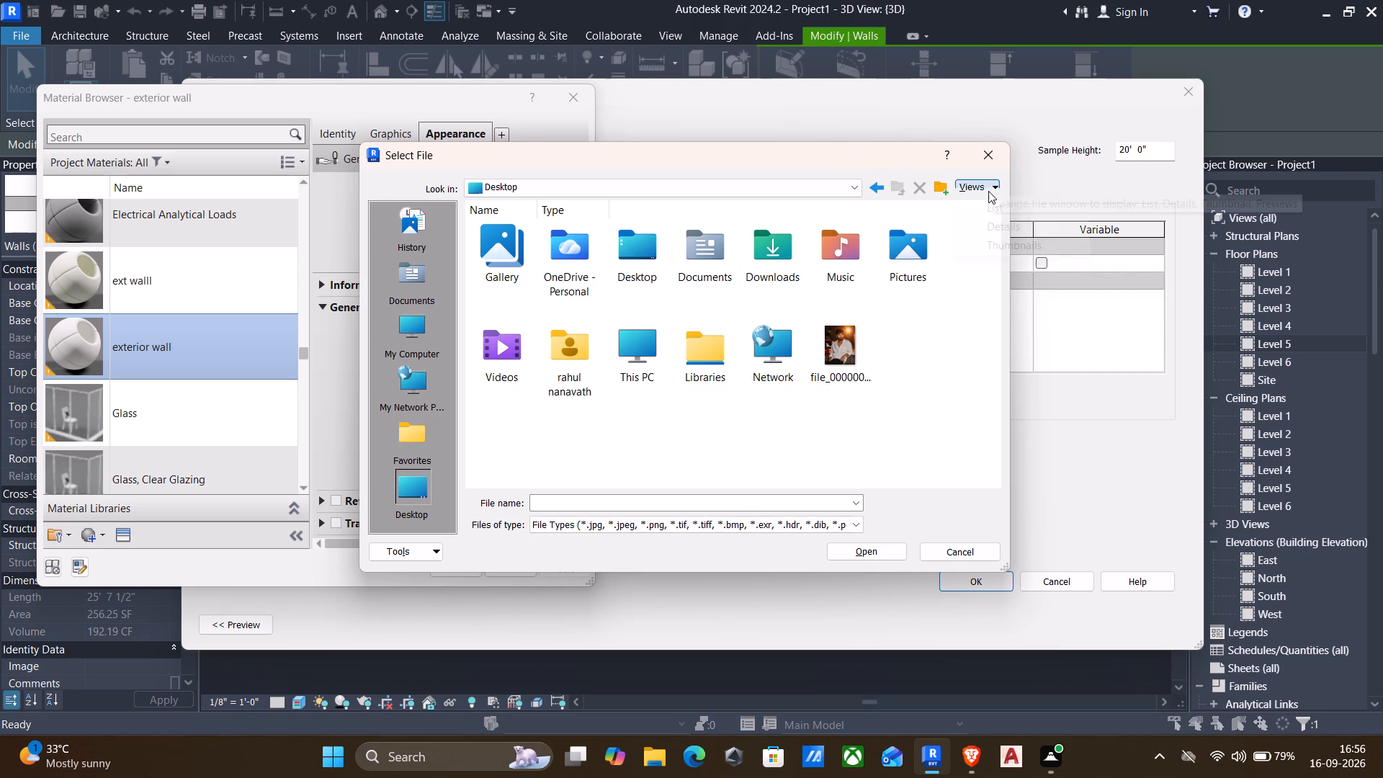
{"action": "left_click_drag", "start_coordinate": [988, 191], "coordinate": [988, 197]}
{"action": "left_click", "coordinate": [988, 197]}
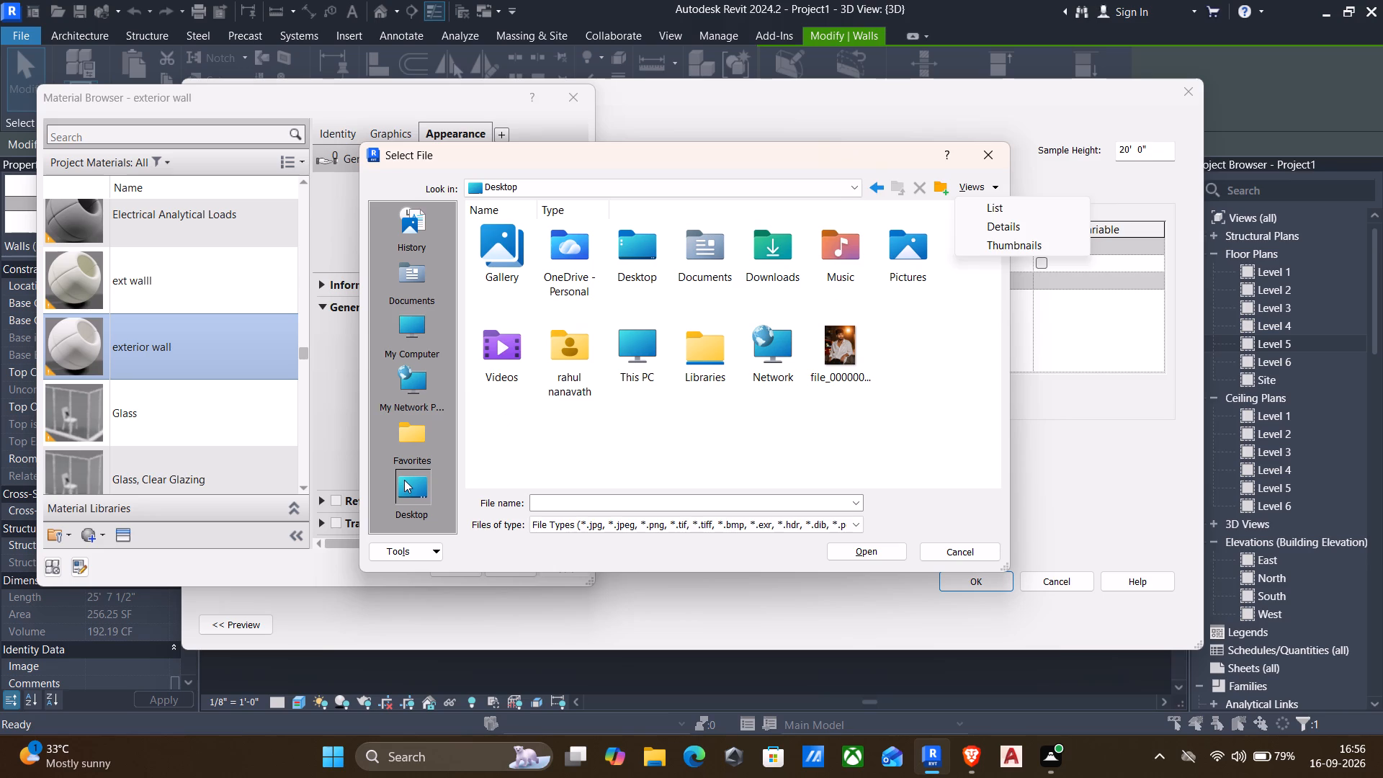
Load wall image.jpeg from the AUTOCAD PLANS FUJI folder in Downloads as the exterior wall appearance image and apply it to the 9" WALL type.
{"action": "left_click", "coordinate": [406, 478]}
{"action": "left_click", "coordinate": [392, 488]}
{"action": "double_click", "coordinate": [413, 486]}
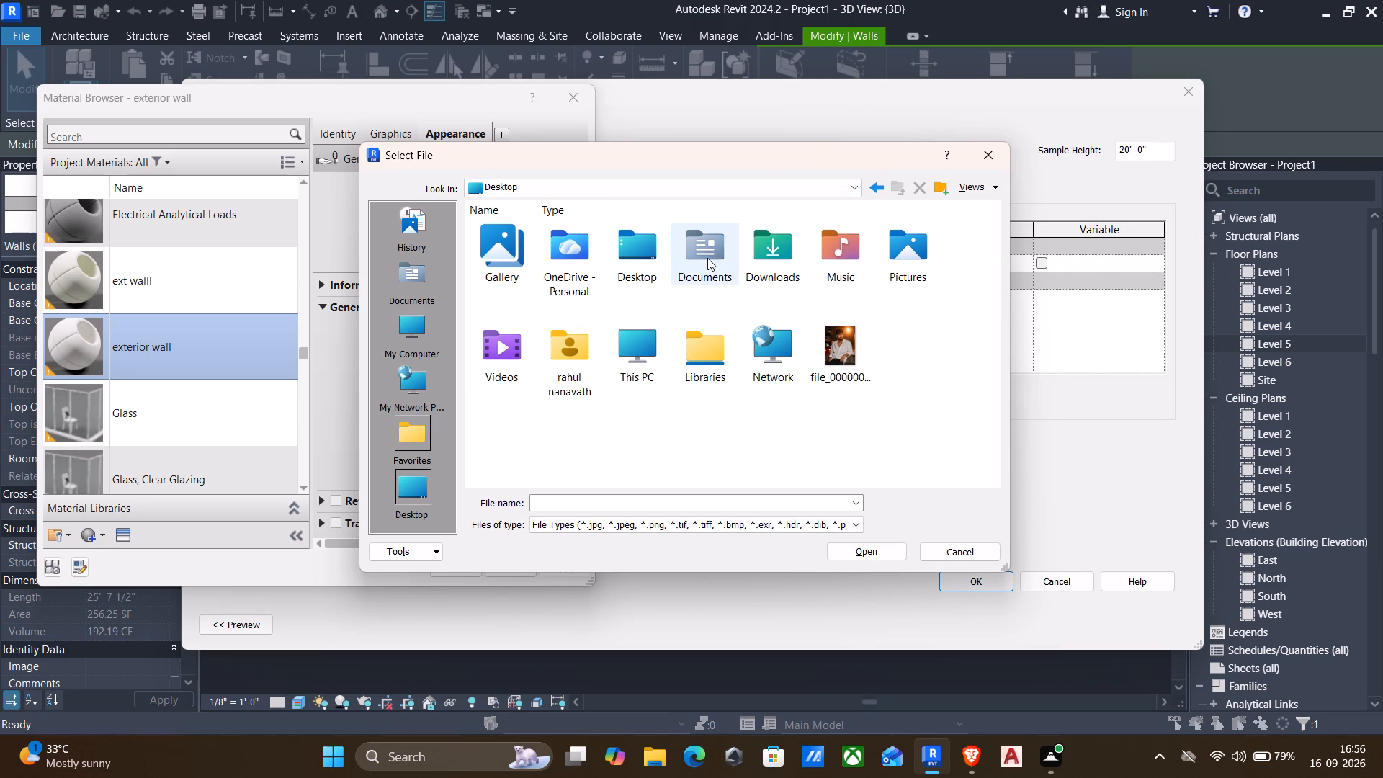
{"action": "double_click", "coordinate": [779, 251]}
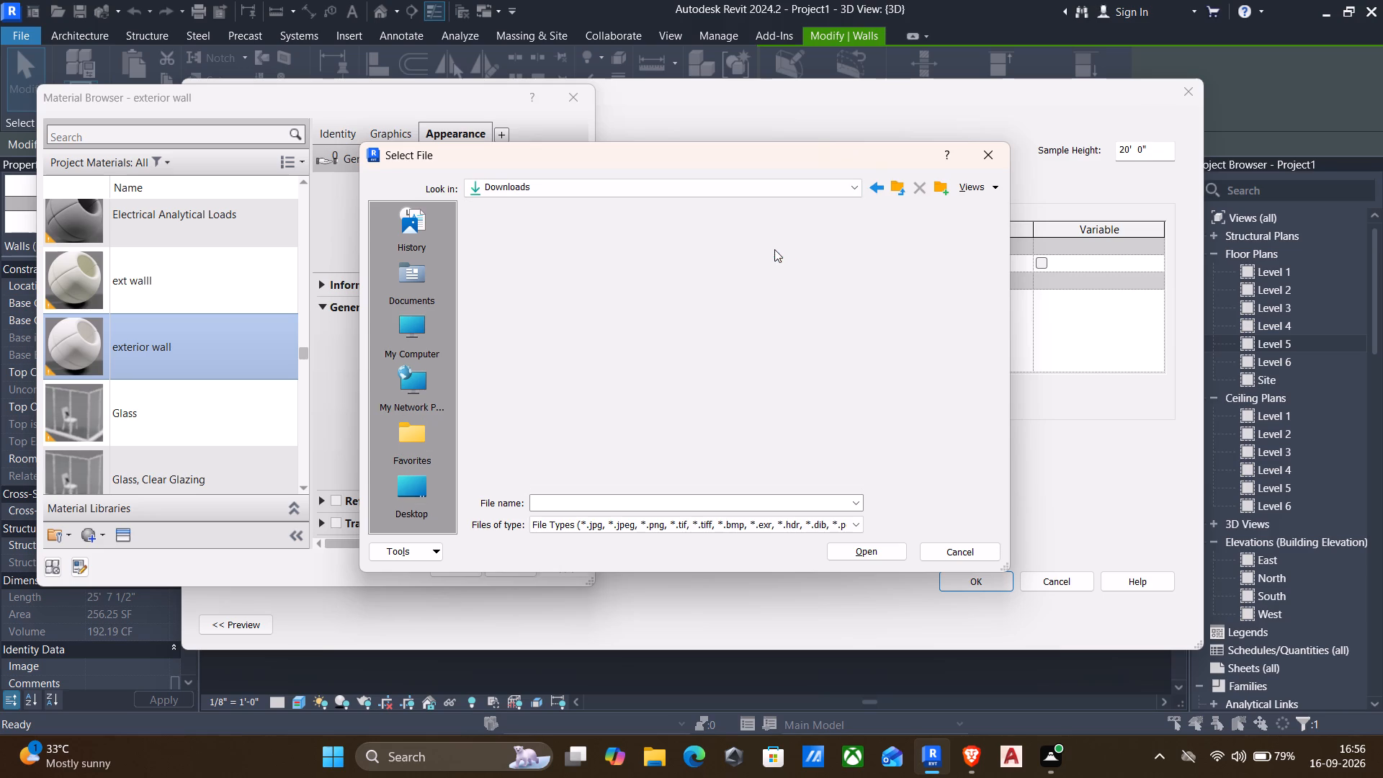
{"action": "double_click", "coordinate": [515, 254]}
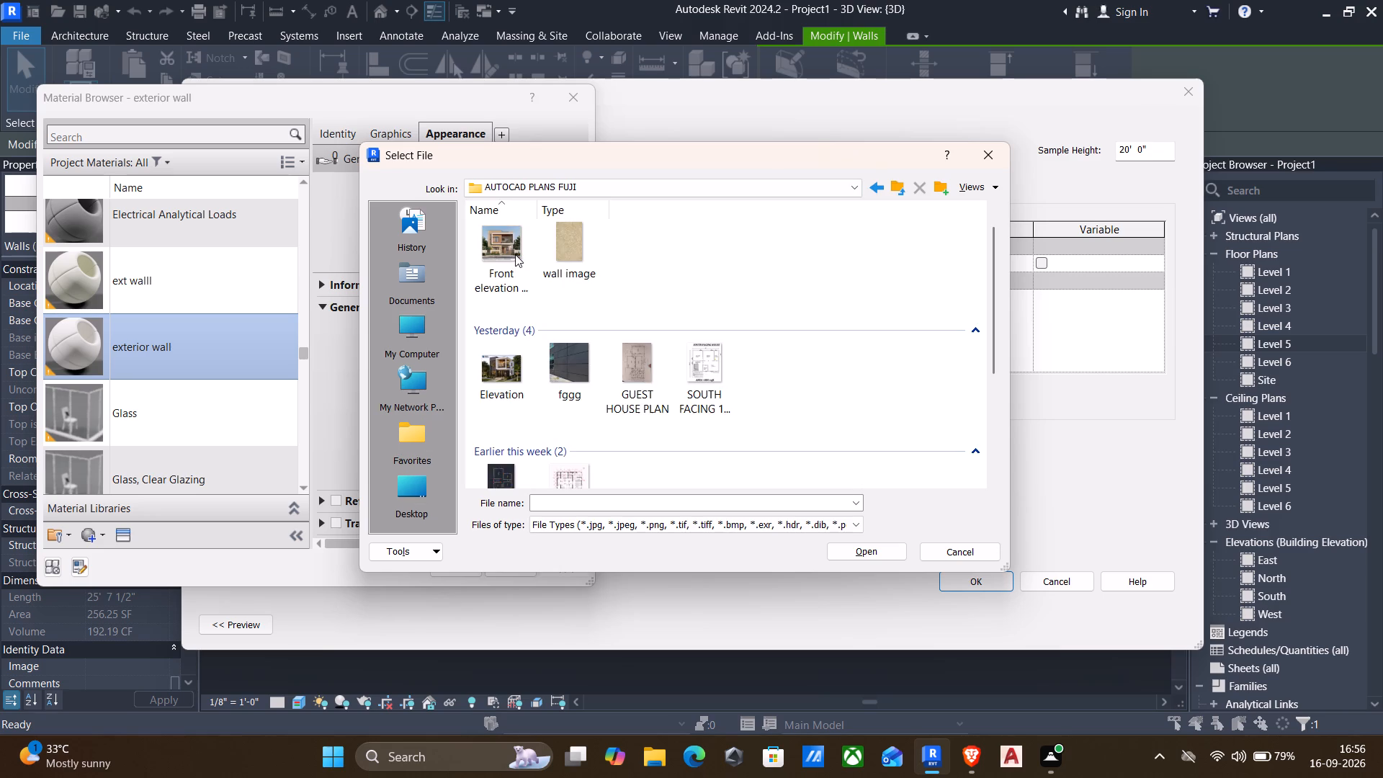
{"action": "left_click", "coordinate": [559, 243]}
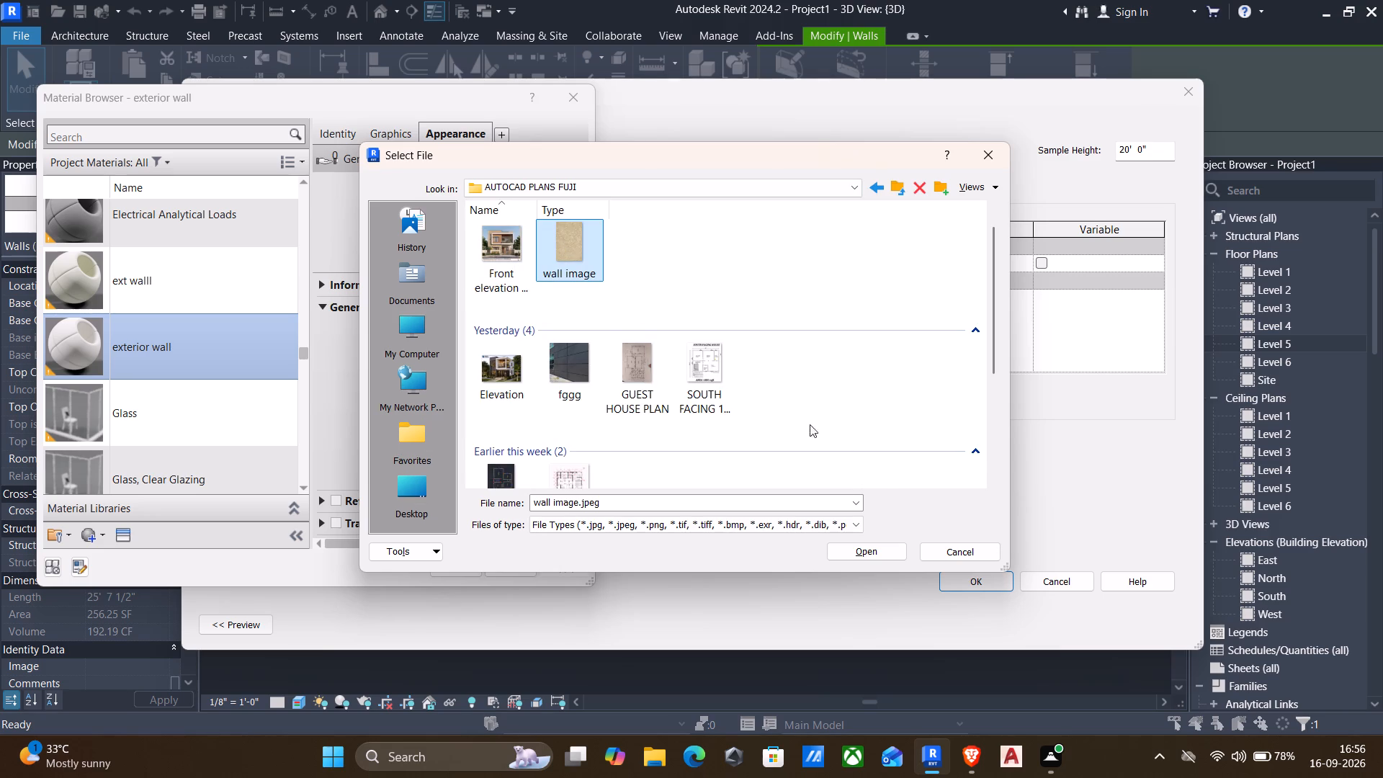
{"action": "left_click", "coordinate": [887, 555]}
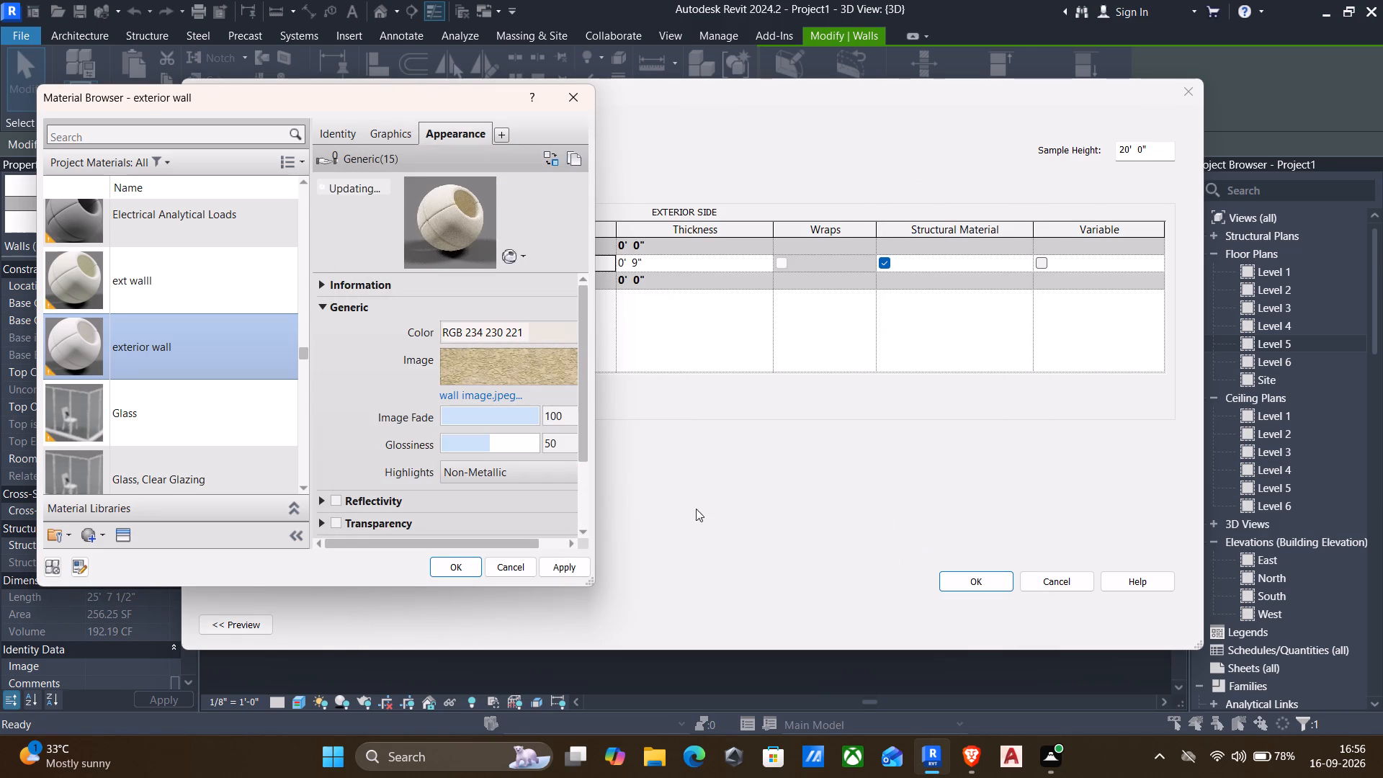
{"action": "left_click", "coordinate": [565, 569]}
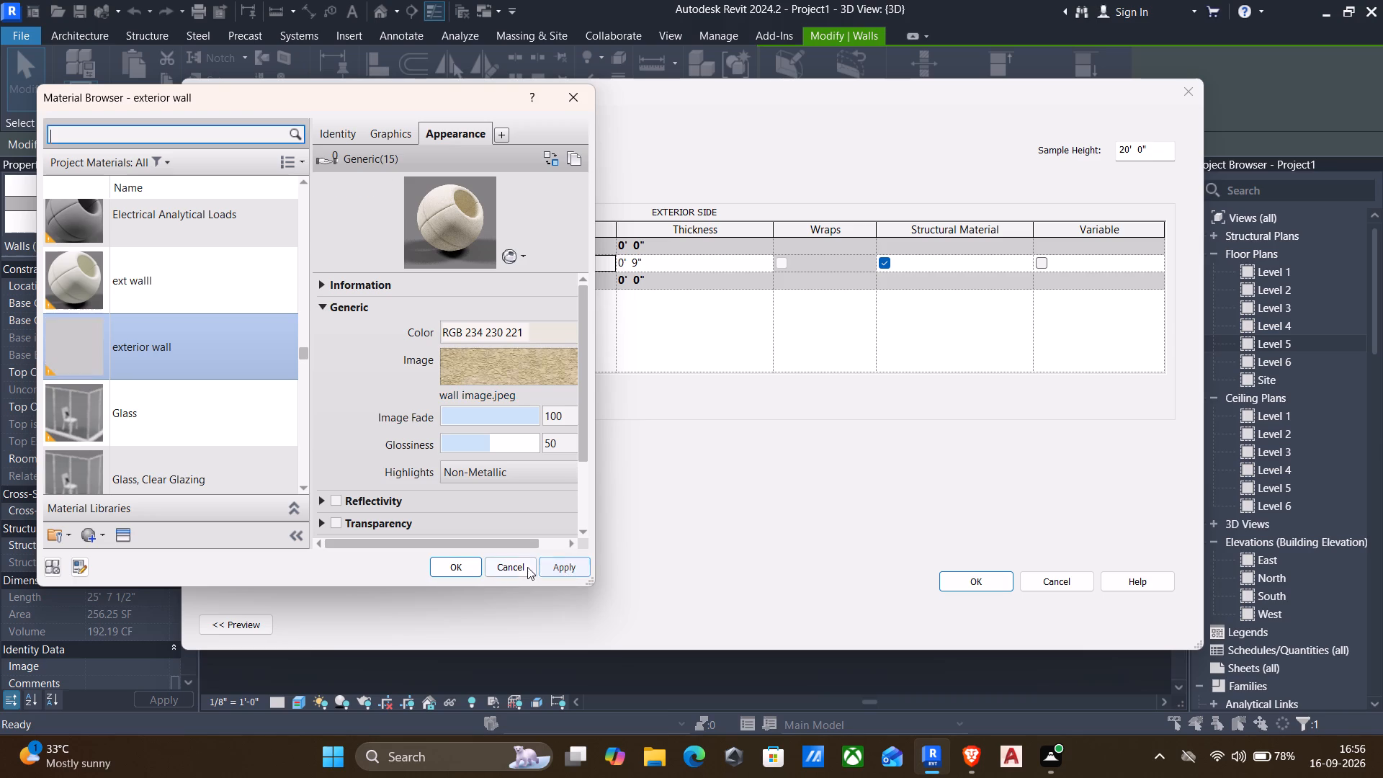
{"action": "left_click", "coordinate": [442, 557]}
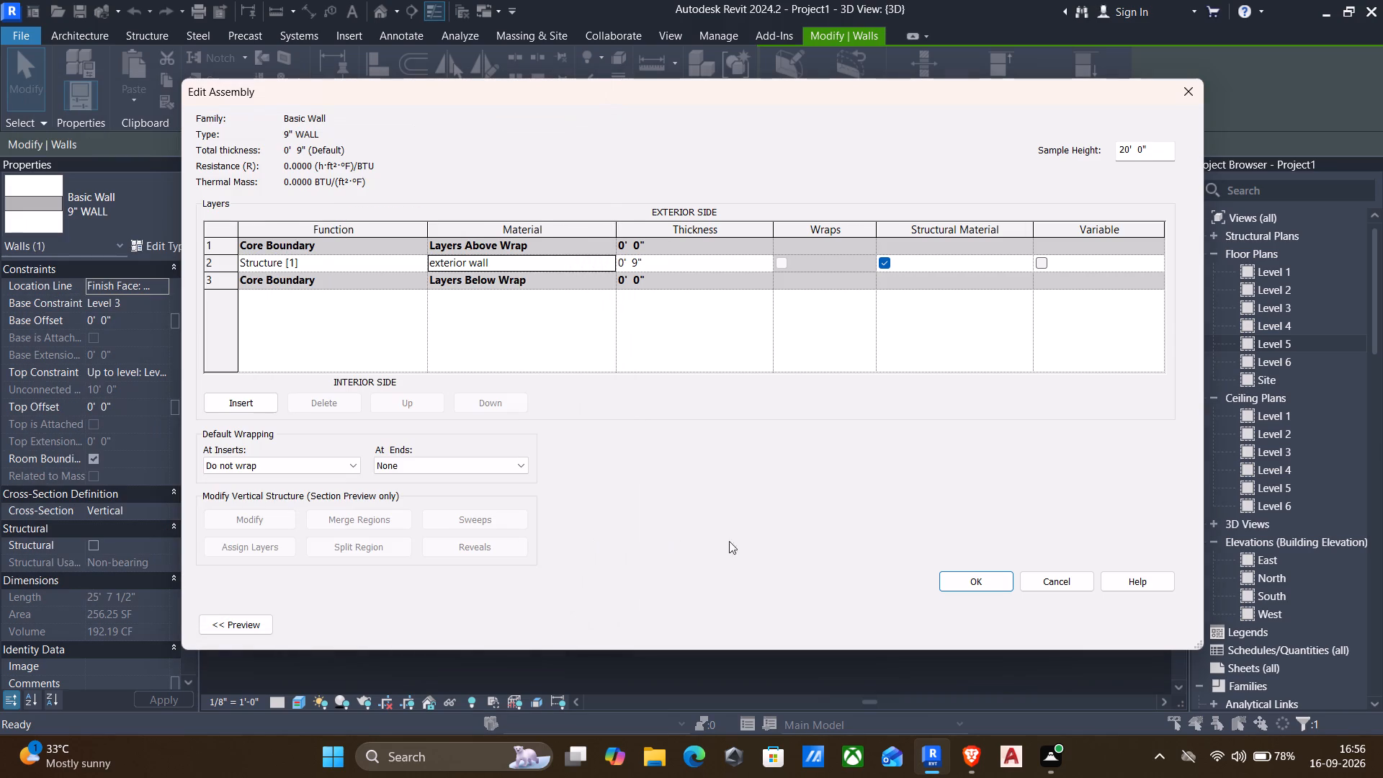
{"action": "left_click", "coordinate": [957, 578]}
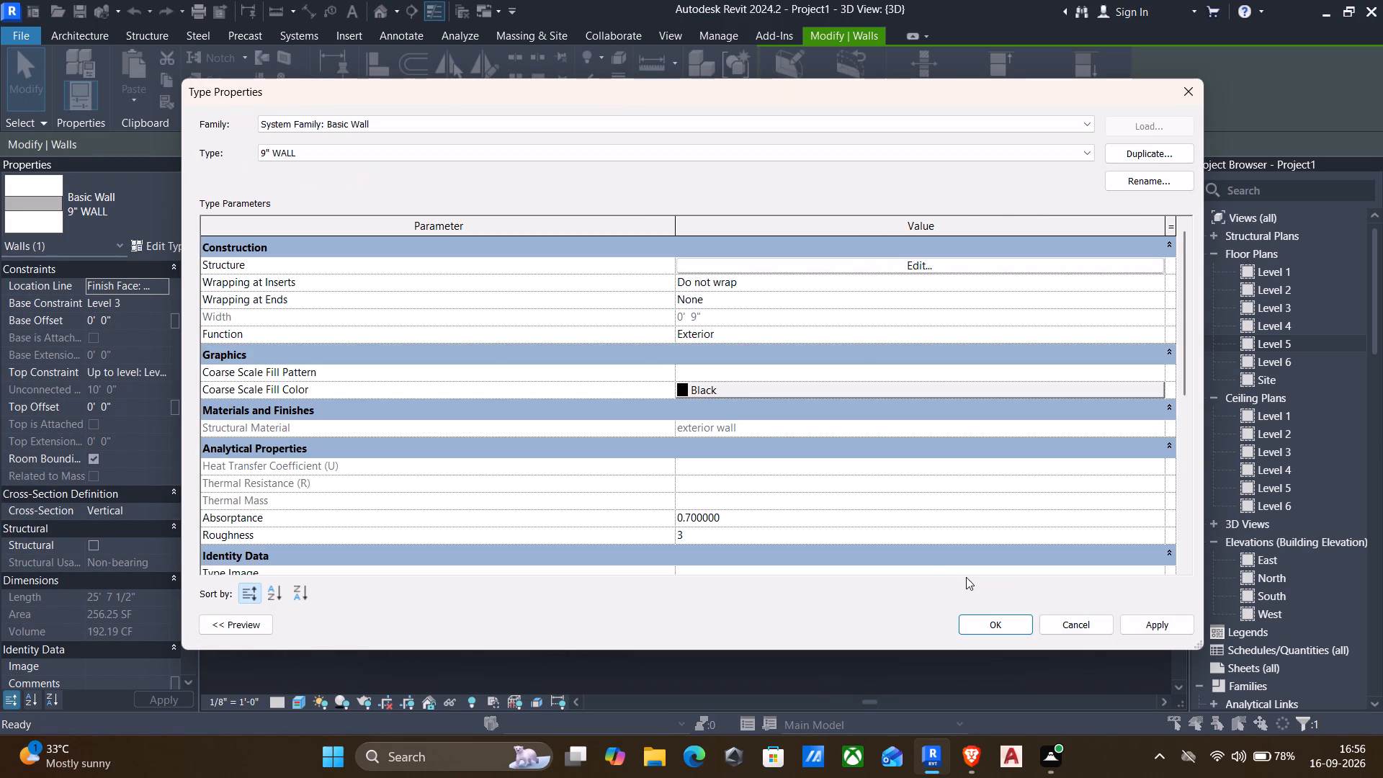
{"action": "left_click", "coordinate": [1140, 614]}
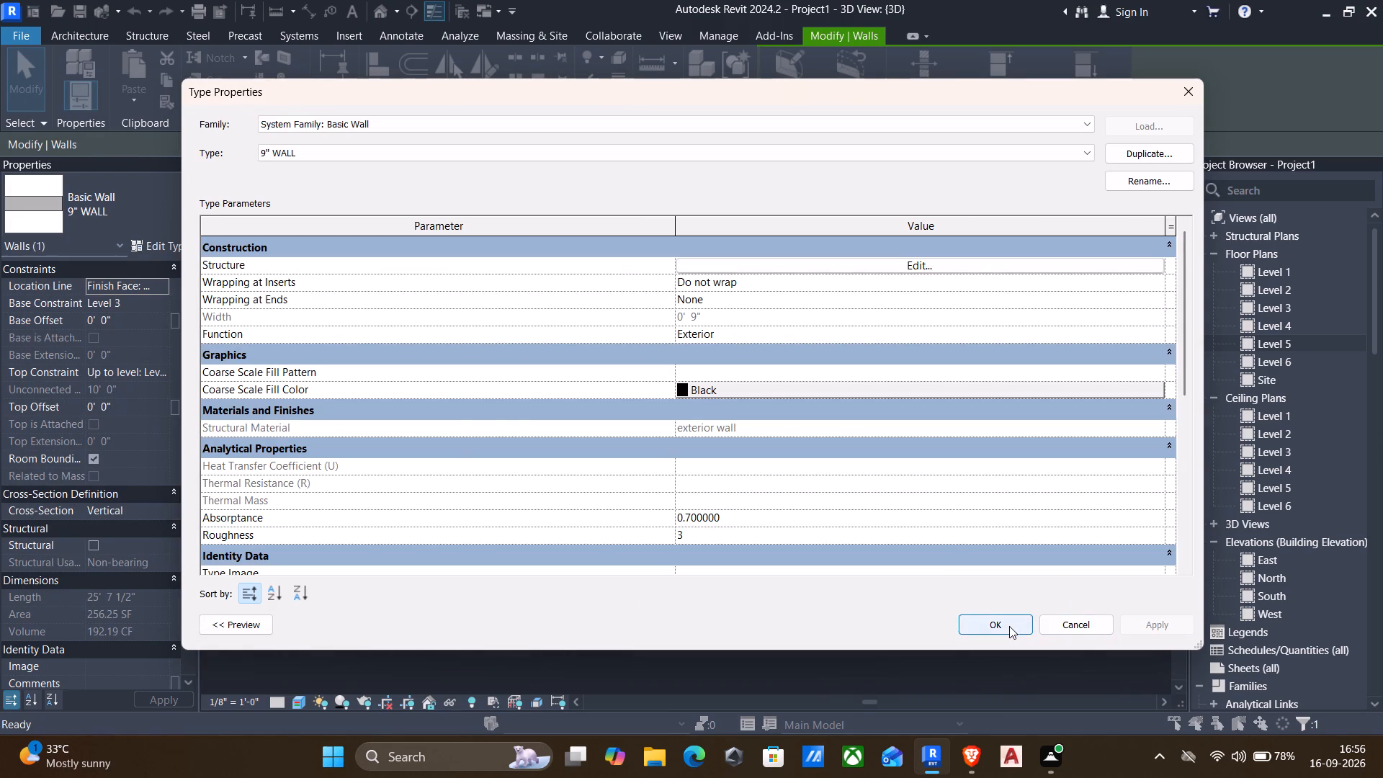
{"action": "left_click", "coordinate": [1009, 626]}
Examine the textured 9" walls around the balcony, entrance and side faces from several angles in 3D.
{"action": "scroll", "coordinate": [830, 531], "scroll_direction": "down", "scroll_amount": 1}
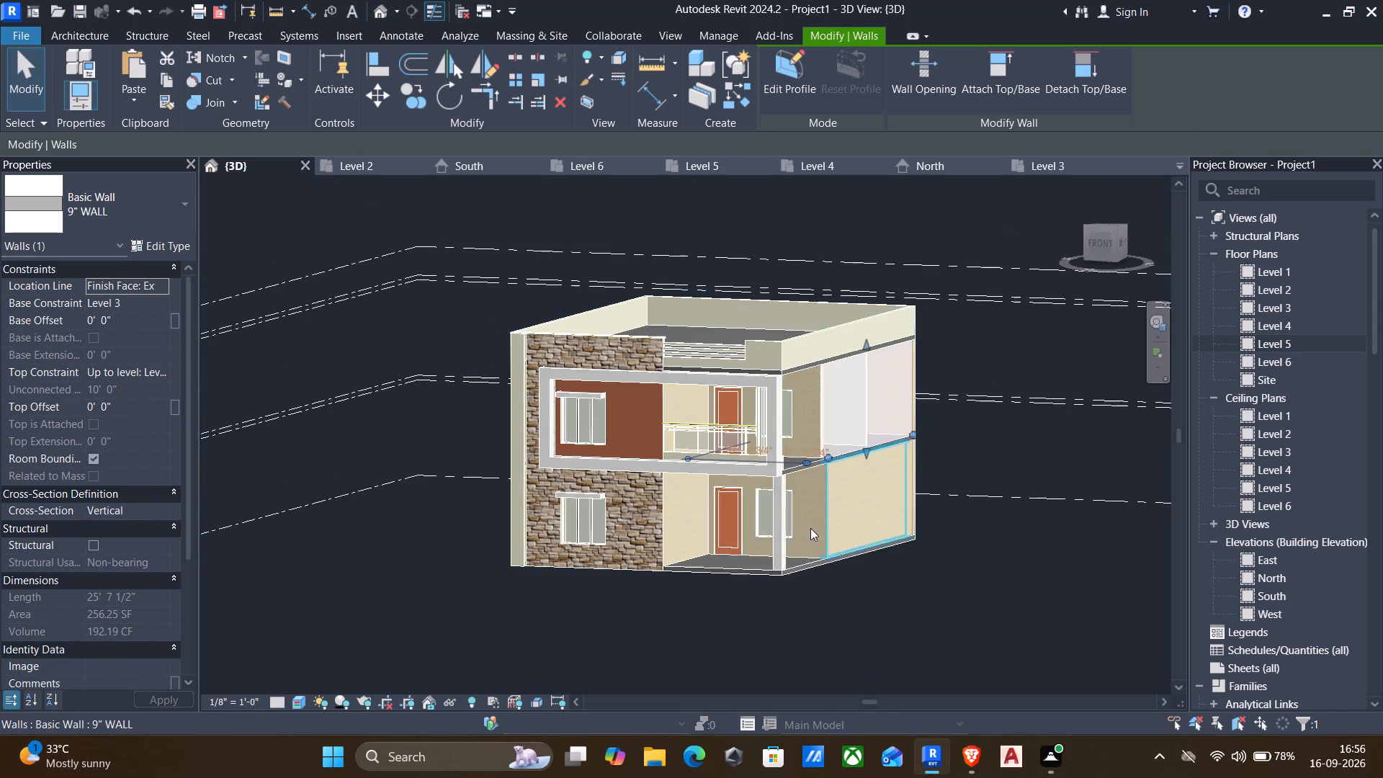
{"action": "scroll", "coordinate": [728, 367], "scroll_direction": "up", "scroll_amount": 3}
{"action": "scroll", "coordinate": [708, 464], "scroll_direction": "up", "scroll_amount": 3}
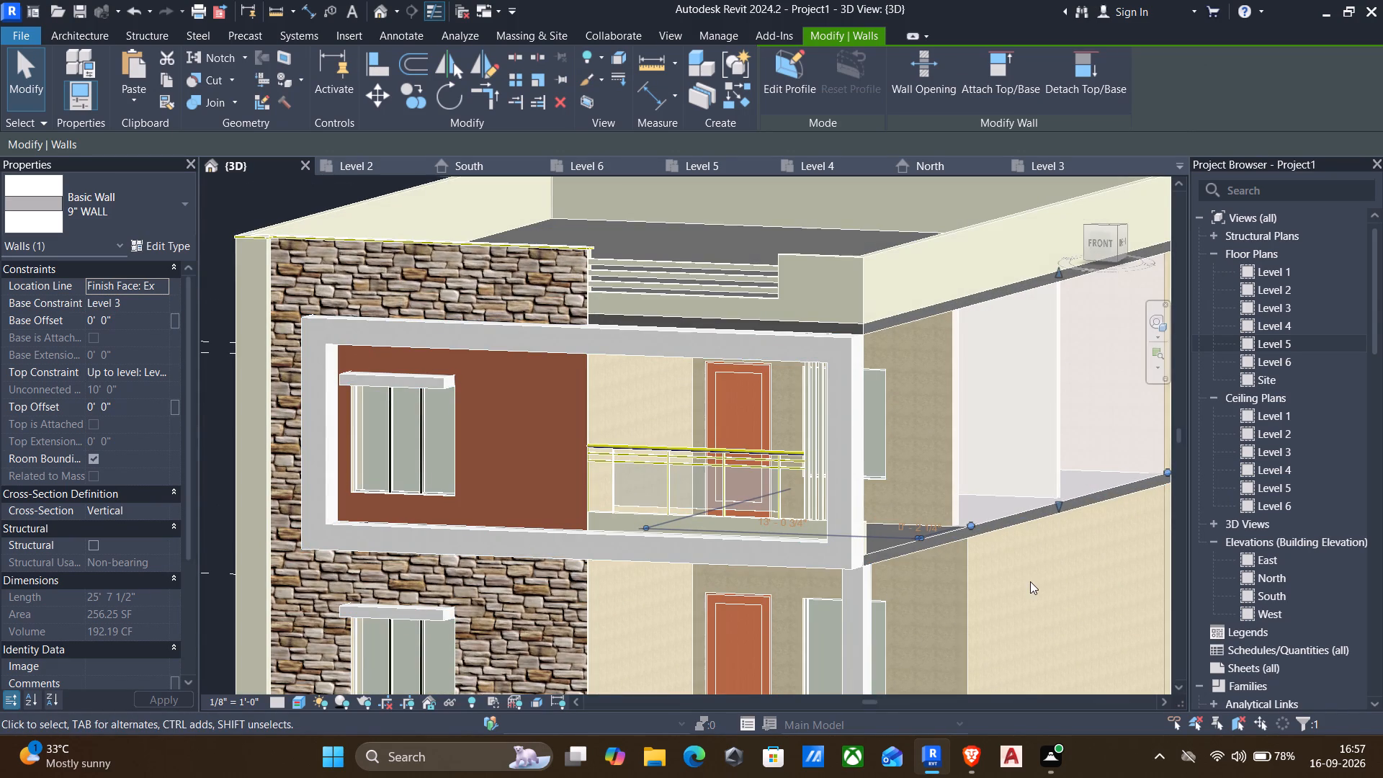
{"action": "middle_click_drag", "start_coordinate": [1031, 579], "coordinate": [1031, 482]}
{"action": "scroll", "coordinate": [1031, 482], "scroll_direction": "down", "scroll_amount": 4}
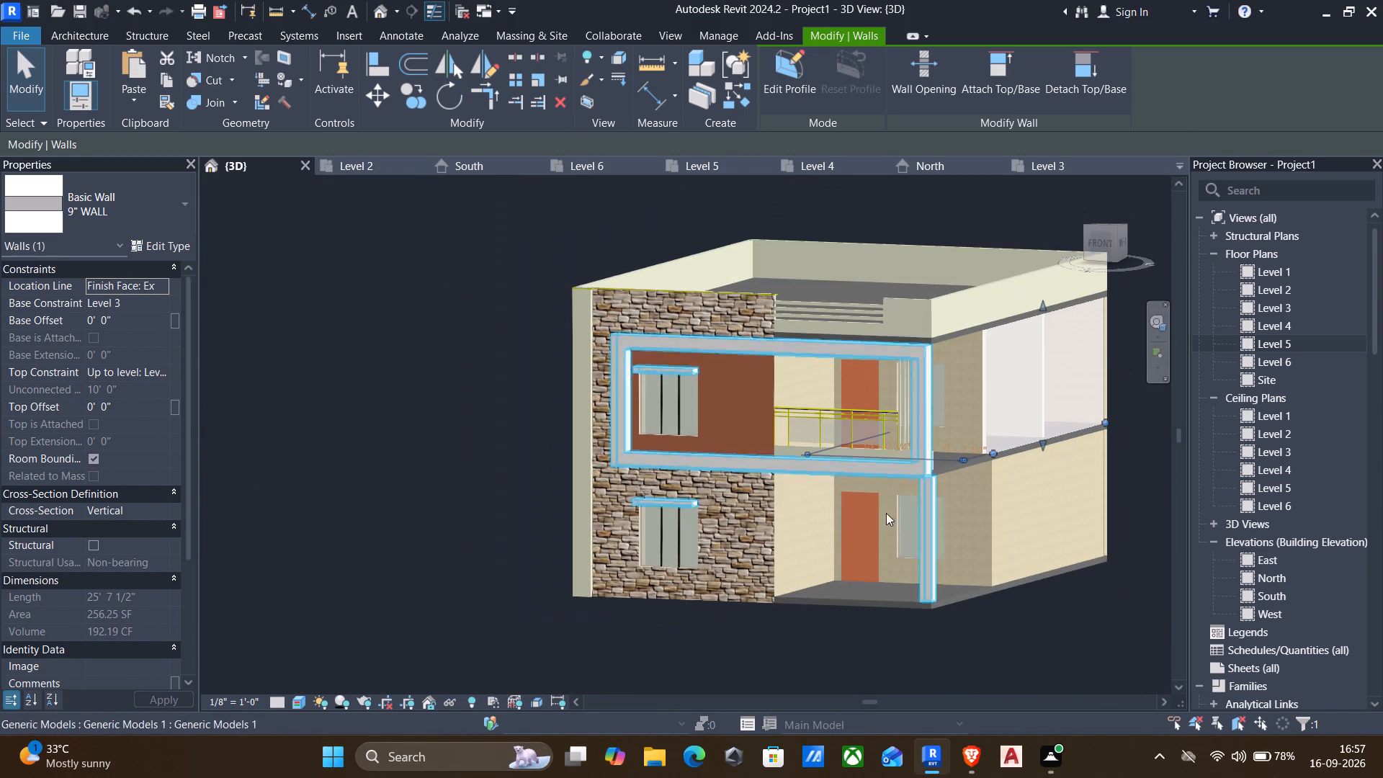
{"action": "middle_click_drag", "start_coordinate": [832, 566], "coordinate": [847, 565], "text": "shift"}
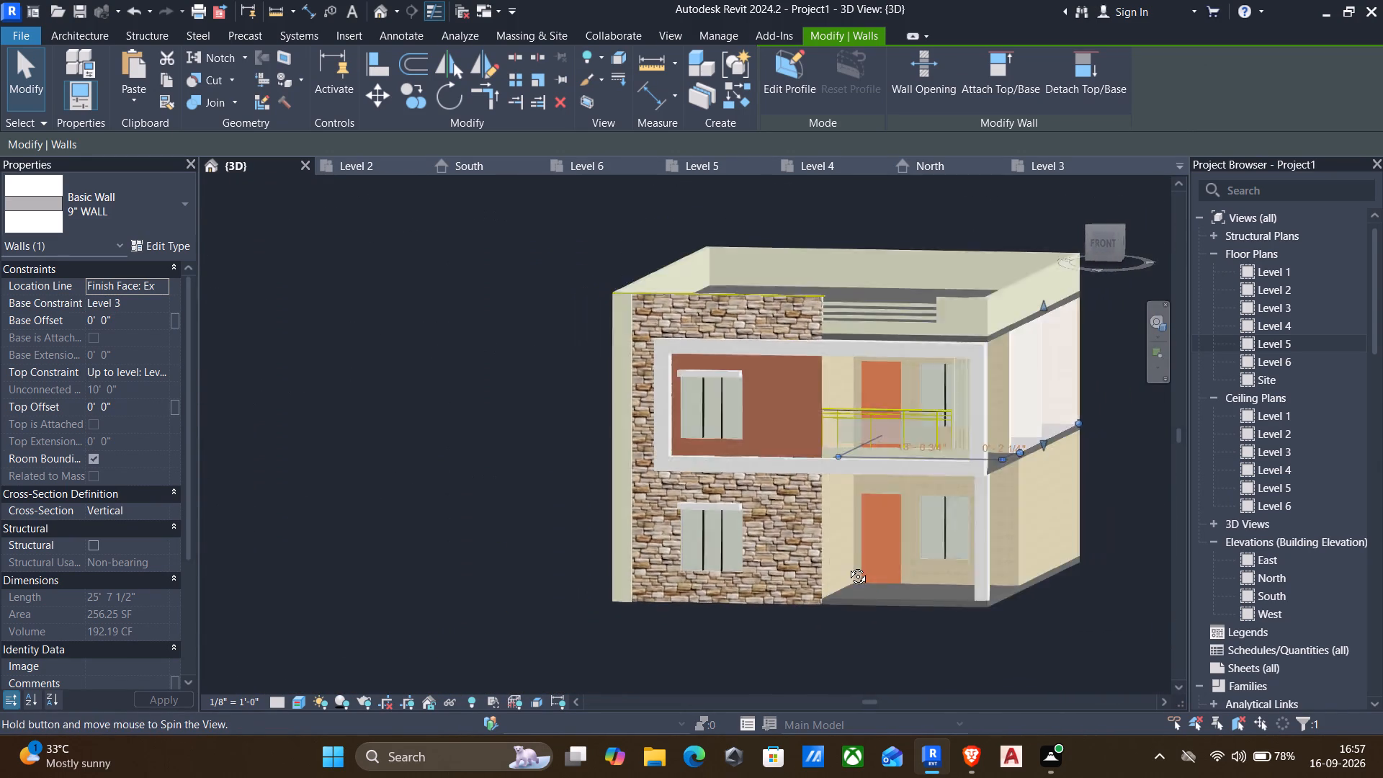
{"action": "middle_click_drag", "start_coordinate": [847, 565], "coordinate": [715, 602], "text": "shift"}
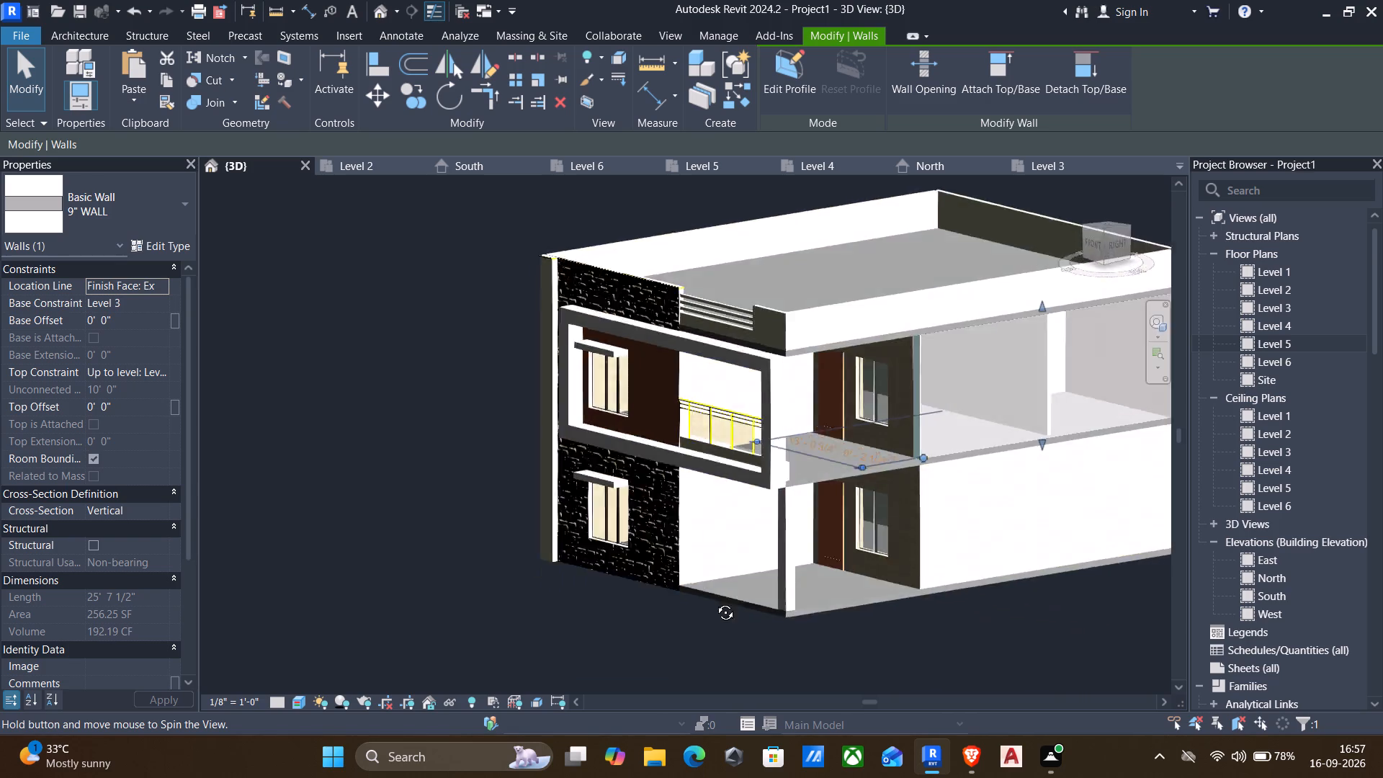
{"action": "middle_click_drag", "start_coordinate": [715, 602], "coordinate": [729, 577], "text": "shift"}
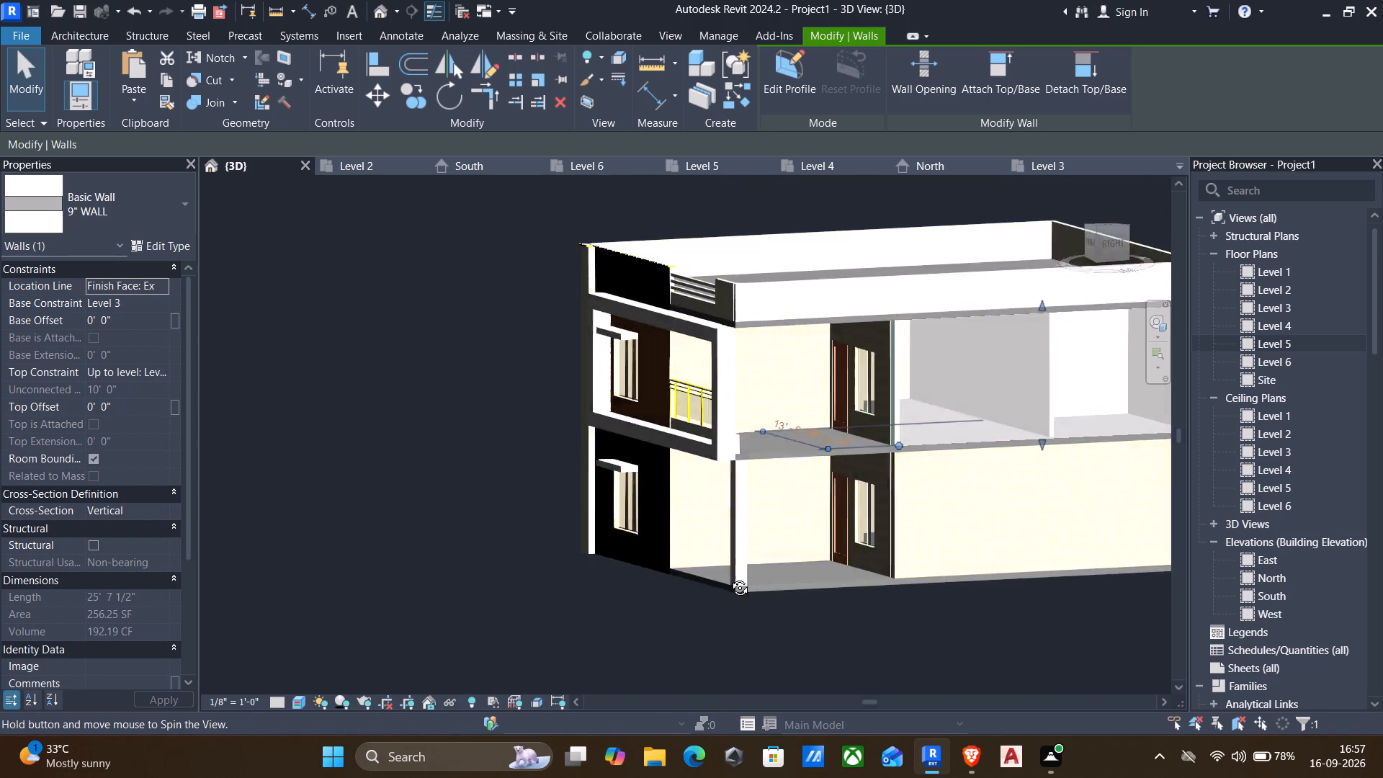
{"action": "middle_click_drag", "start_coordinate": [729, 577], "coordinate": [831, 575], "text": "shift"}
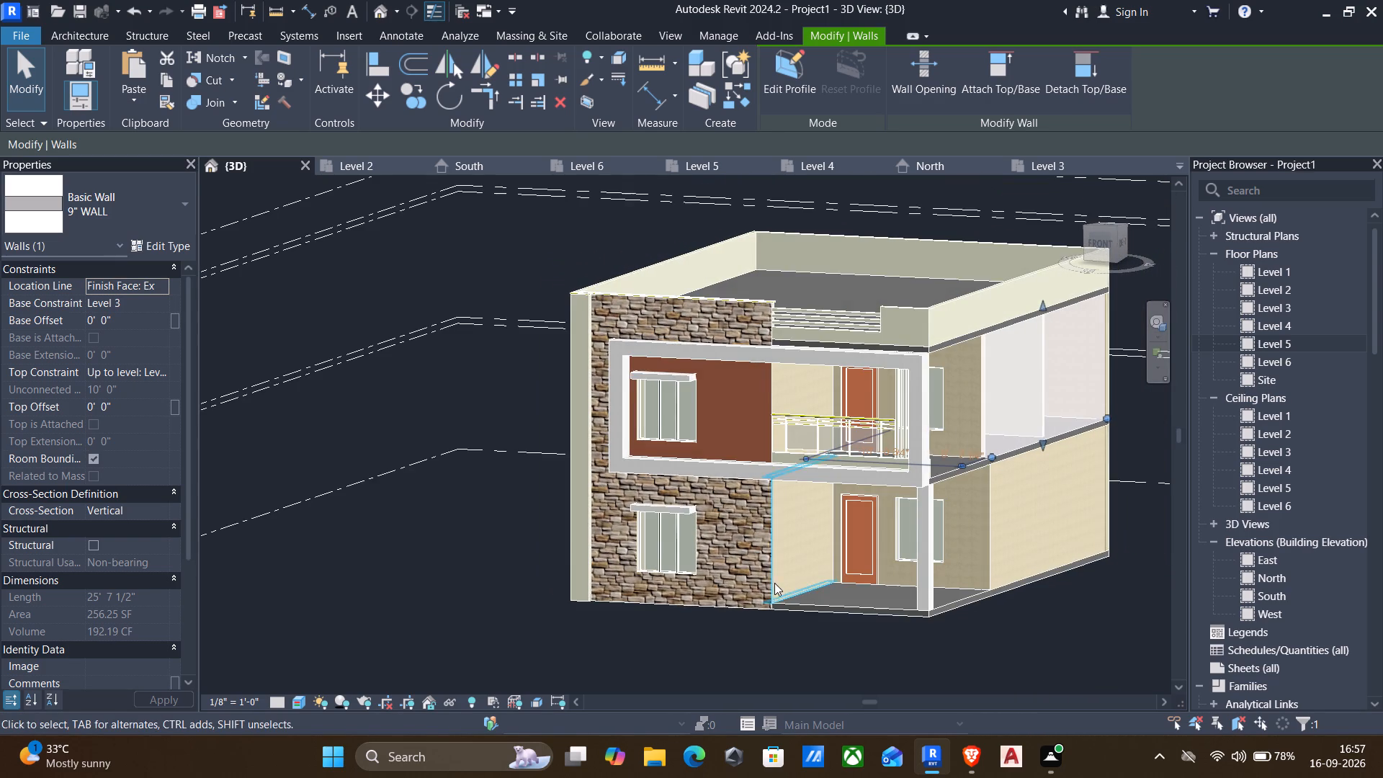
{"action": "middle_click_drag", "start_coordinate": [773, 588], "coordinate": [762, 521]}
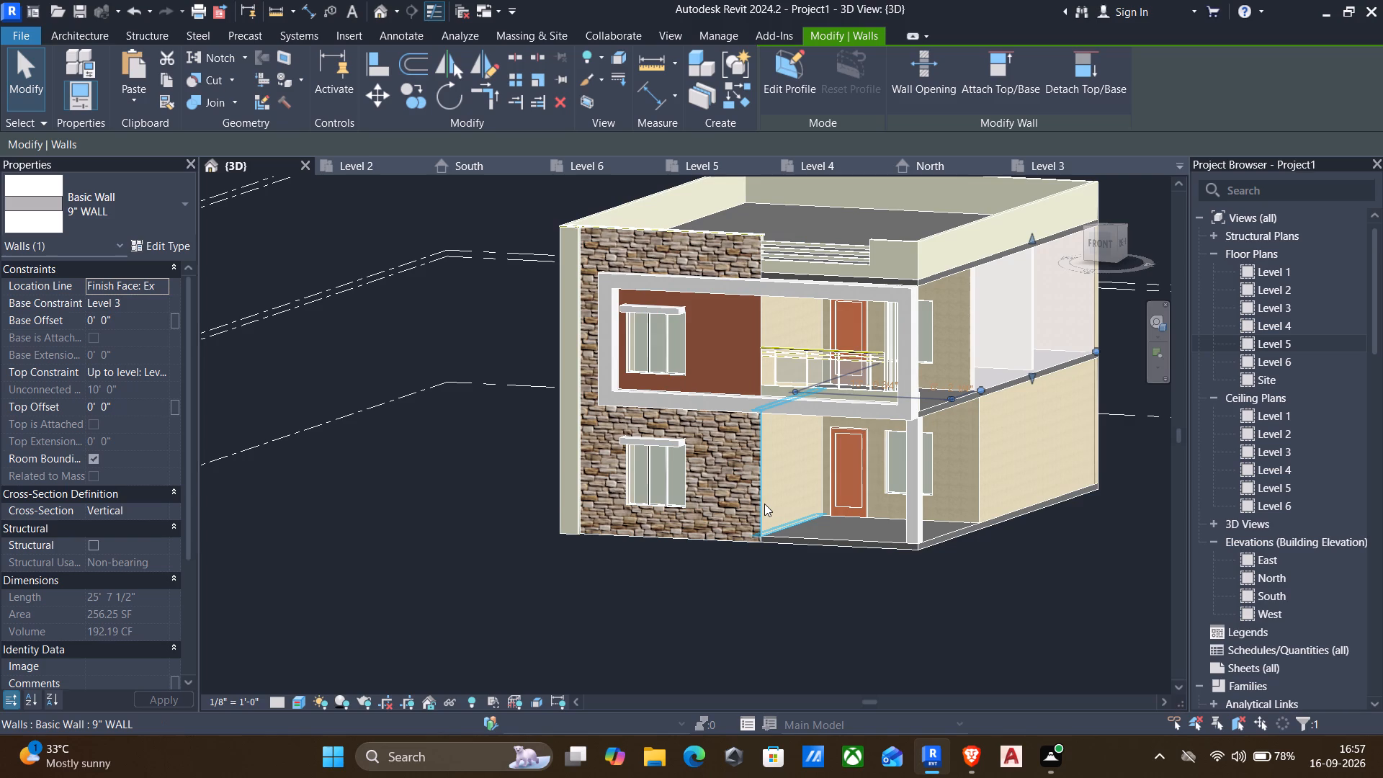
Open the brown facade panel around the upper front window for in-place editing and select its extrusion.
{"action": "scroll", "coordinate": [935, 515], "scroll_direction": "up", "scroll_amount": 2}
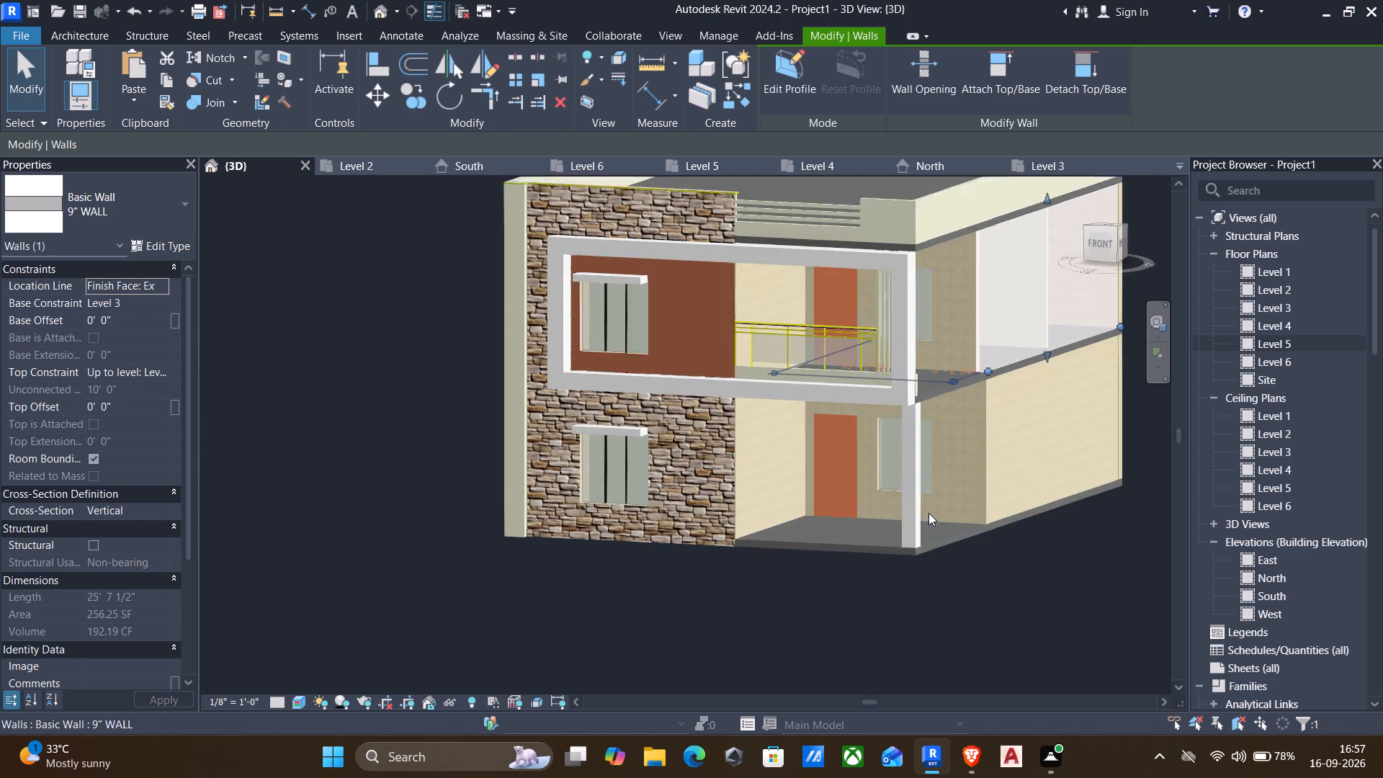
{"action": "scroll", "coordinate": [752, 517], "scroll_direction": "down", "scroll_amount": 2}
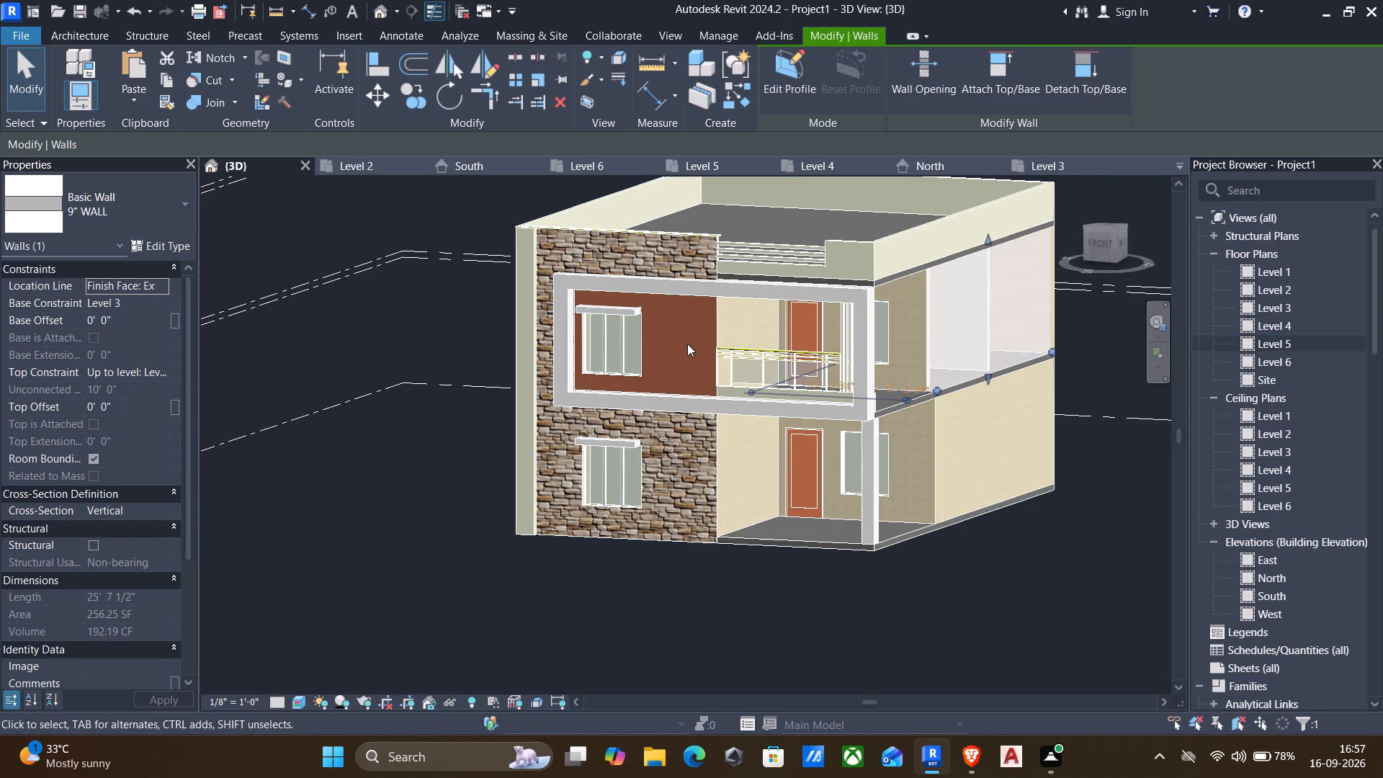
{"action": "left_click", "coordinate": [708, 320]}
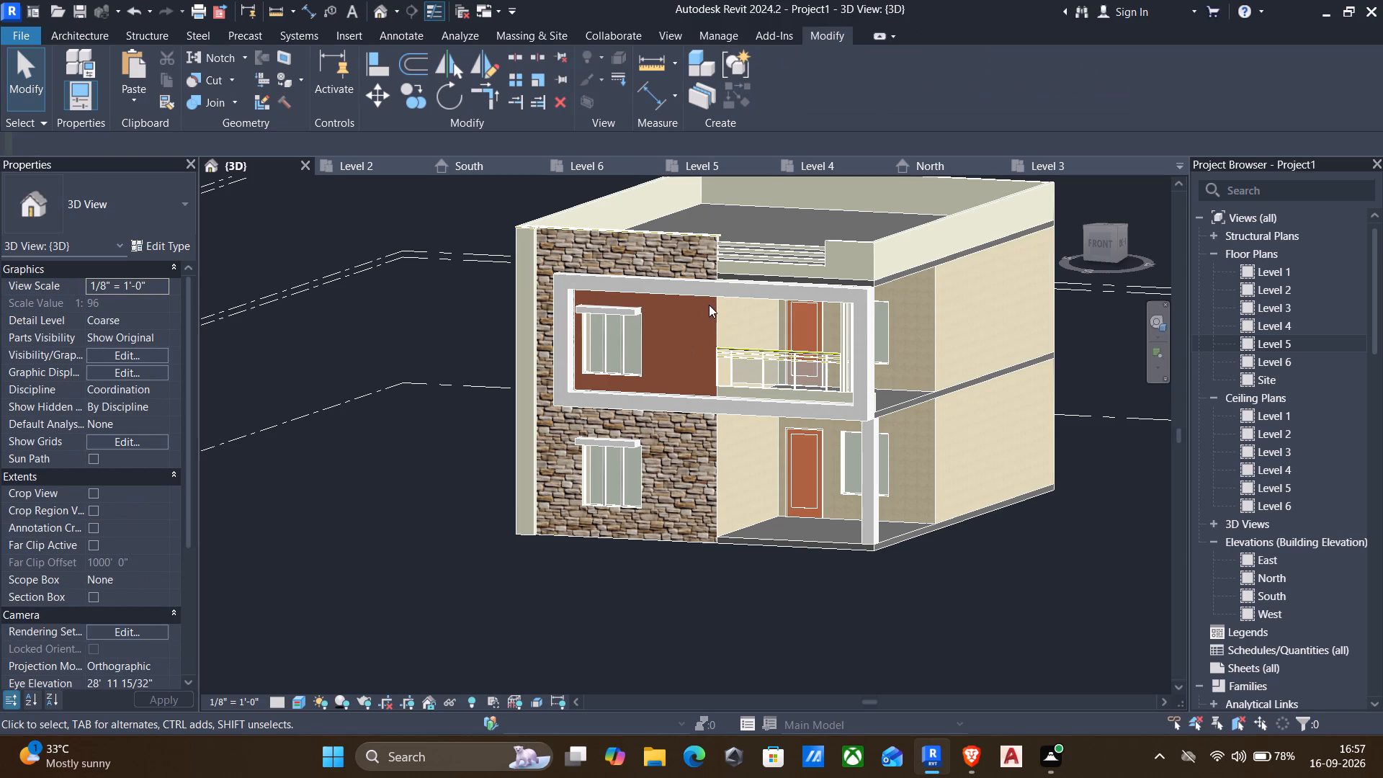
{"action": "left_click", "coordinate": [710, 308]}
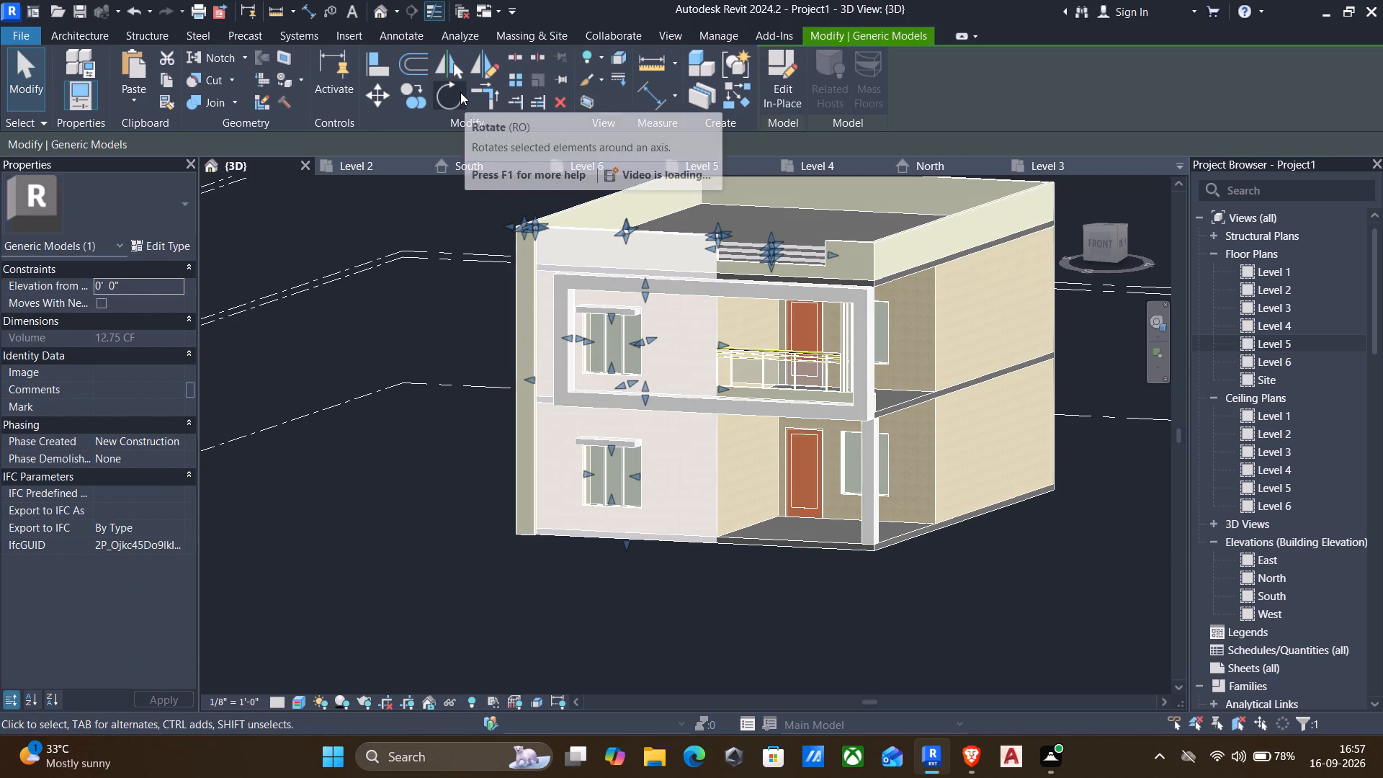
{"action": "left_click", "coordinate": [782, 73]}
{"action": "left_click", "coordinate": [70, 27]}
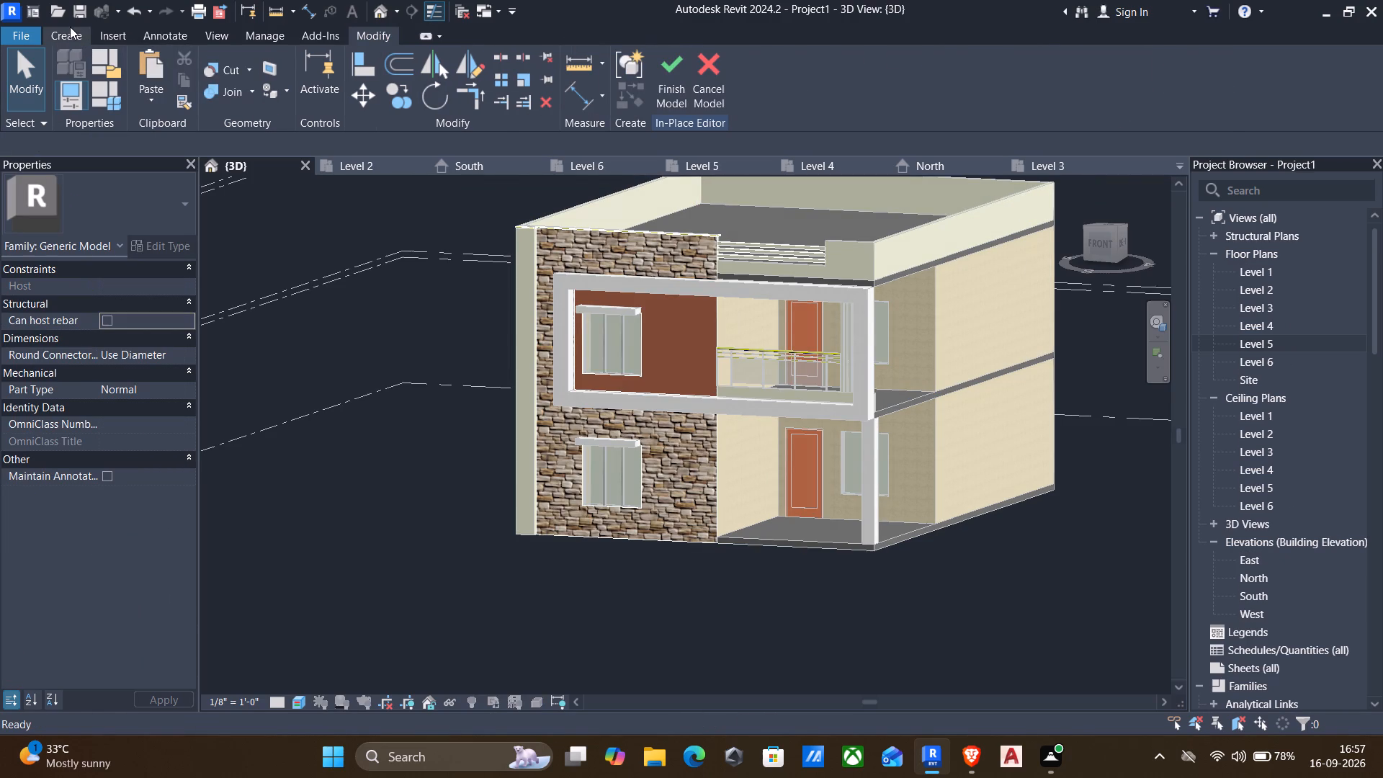
{"action": "left_click", "coordinate": [715, 323]}
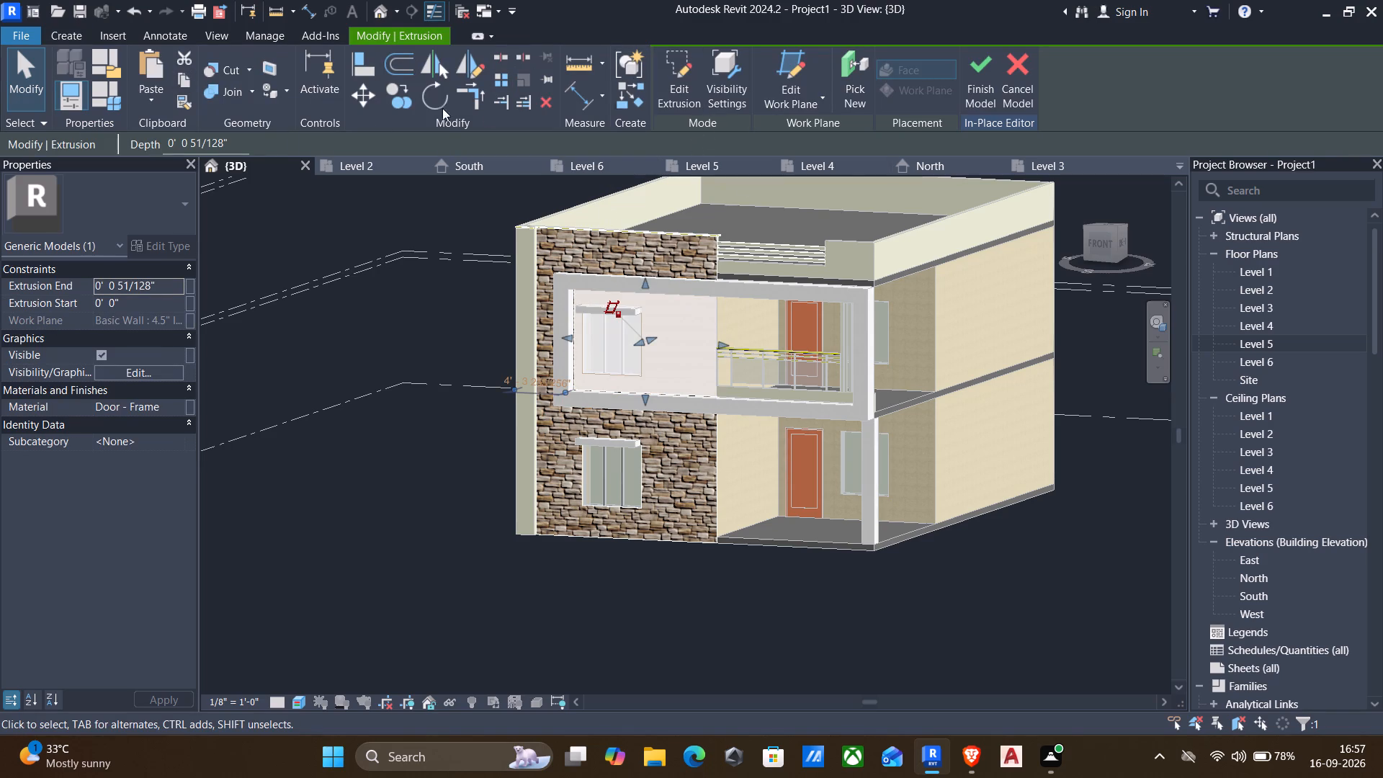
Start a void extrusion and set its work plane to the front face of the brown panel.
{"action": "left_click", "coordinate": [51, 34]}
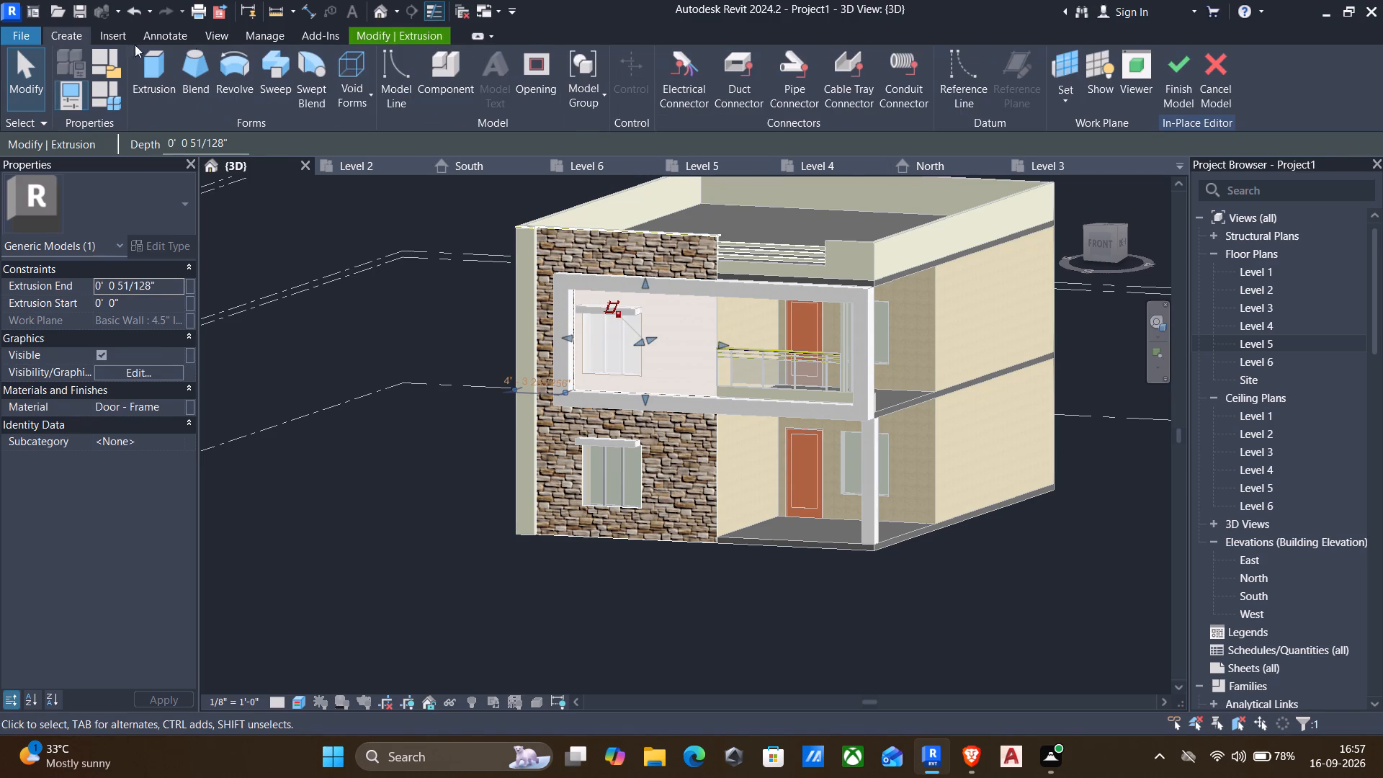
{"action": "left_click", "coordinate": [343, 55]}
{"action": "left_click_drag", "start_coordinate": [405, 135], "coordinate": [400, 135]}
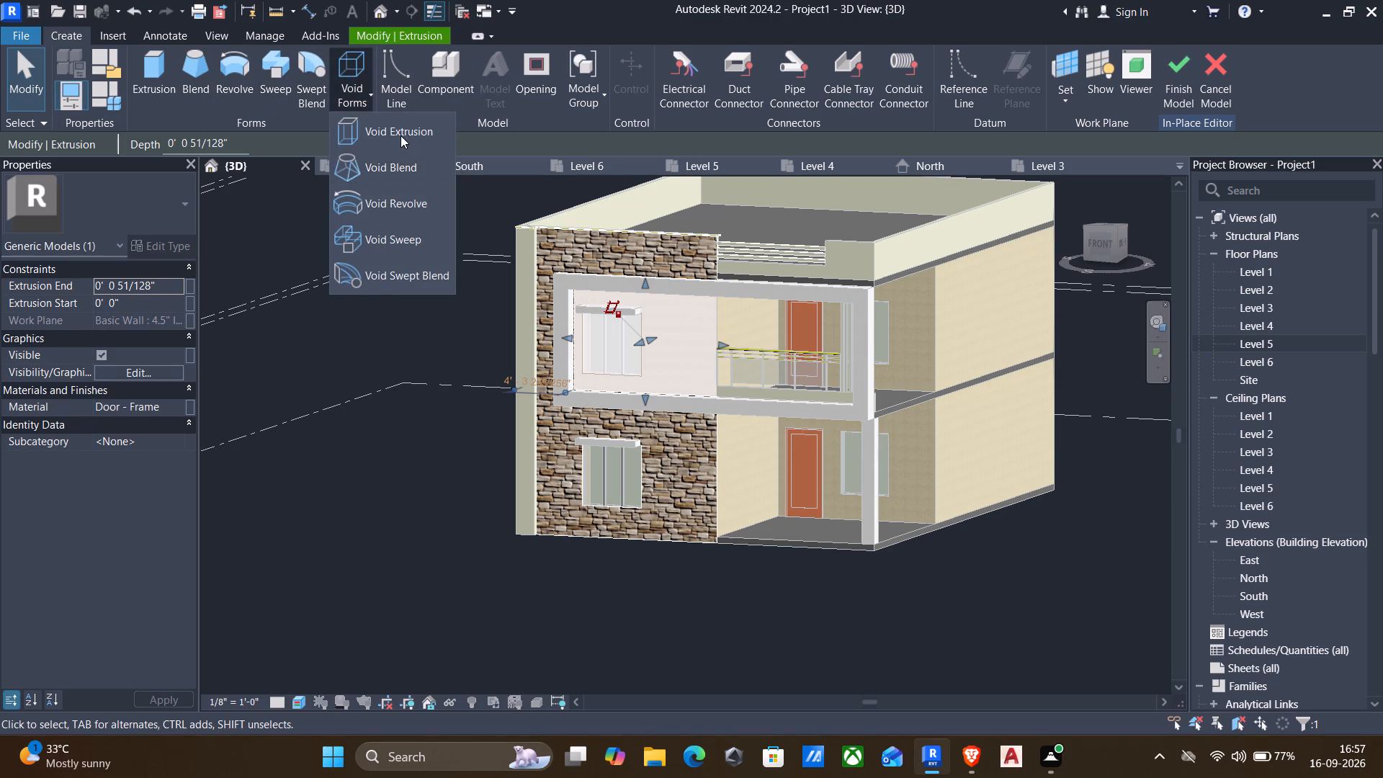
{"action": "left_click_drag", "start_coordinate": [400, 135], "coordinate": [396, 135]}
{"action": "scroll", "coordinate": [729, 303], "scroll_direction": "up", "scroll_amount": 4}
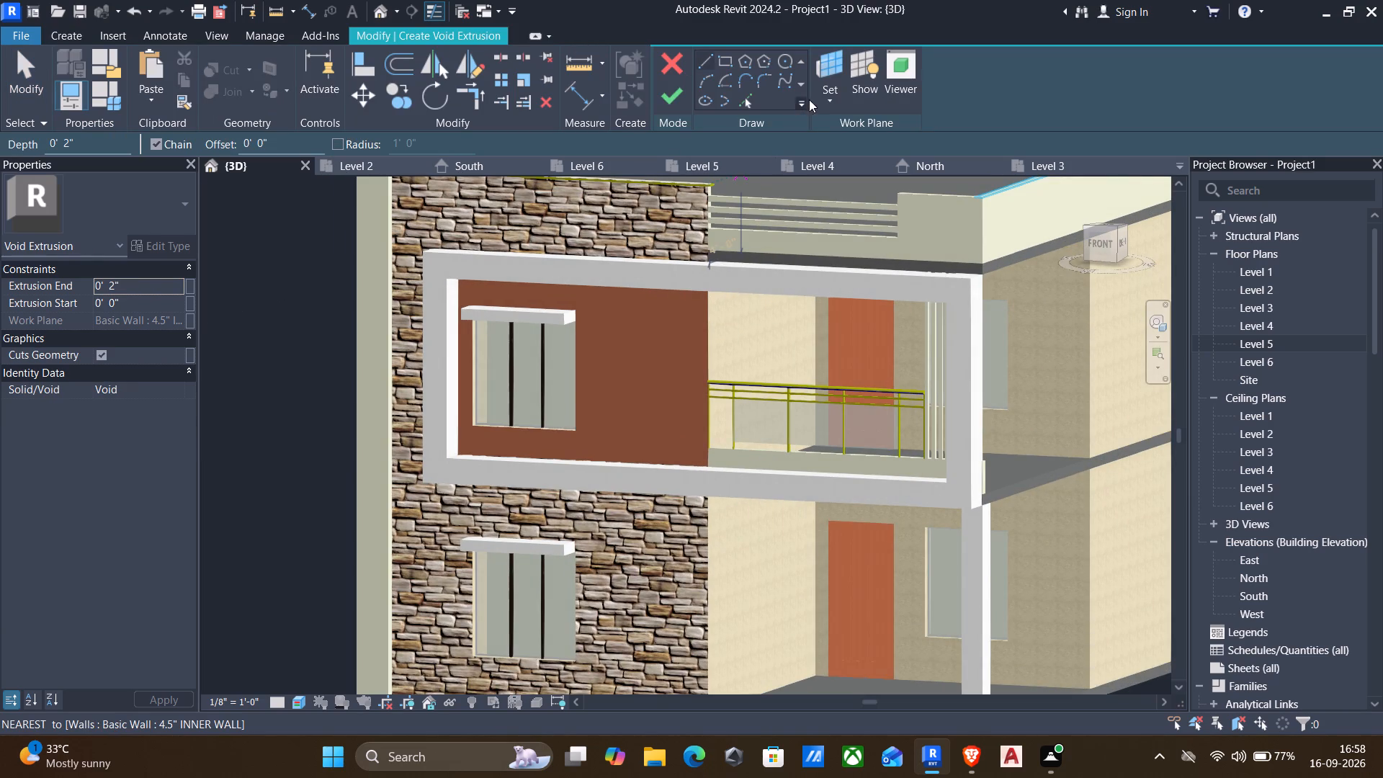
{"action": "left_click", "coordinate": [819, 99]}
{"action": "left_click", "coordinate": [865, 159]}
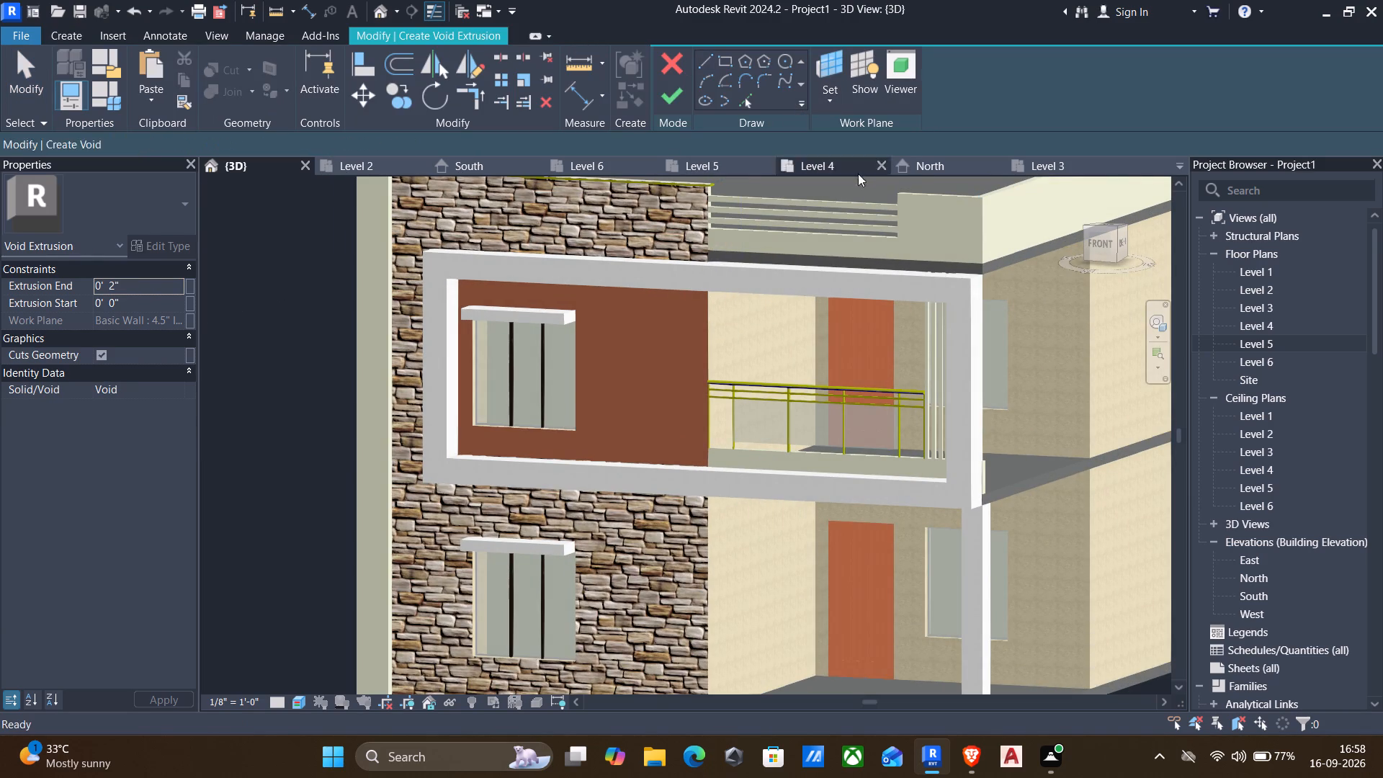
{"action": "left_click", "coordinate": [703, 323]}
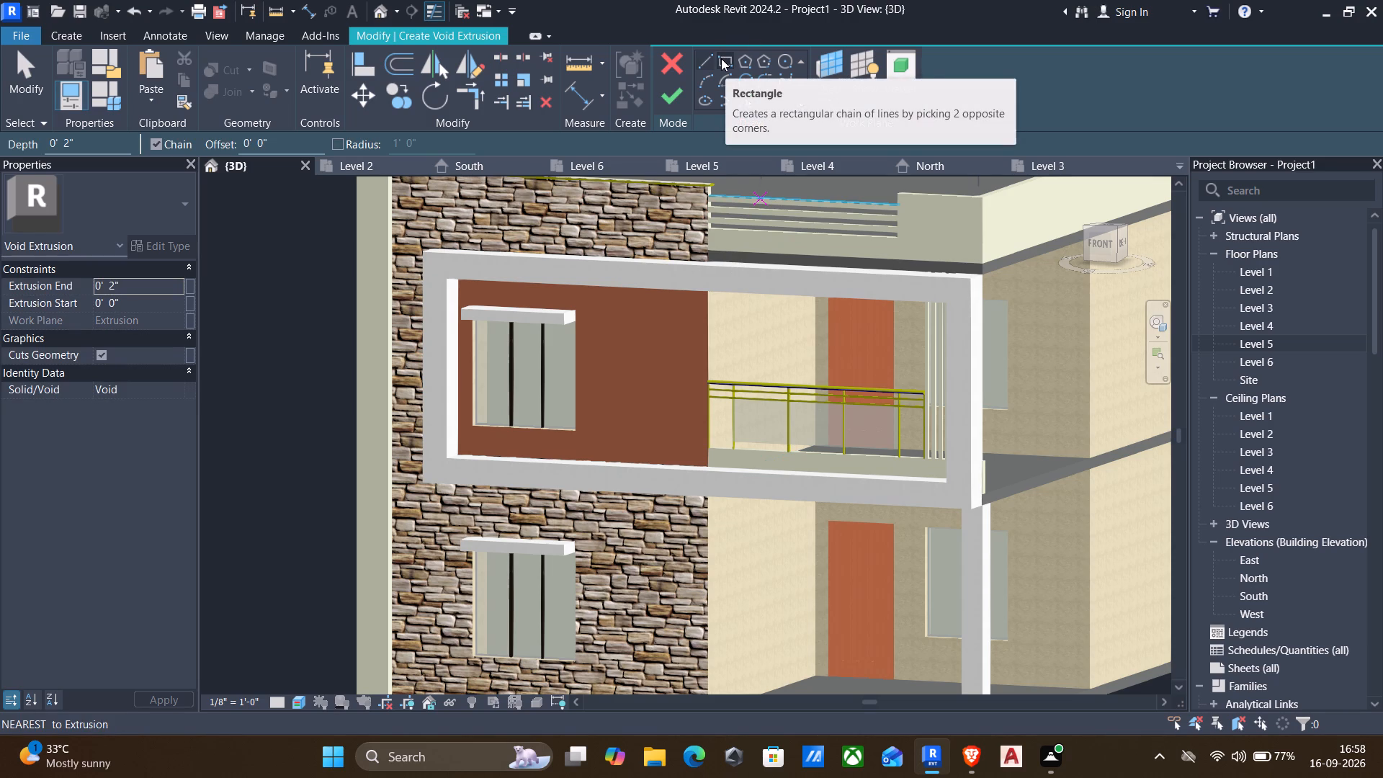
Sketch a rectangle about 12' by 3" along the brown panel's top edge, cut it as a 2" void, and finish the in-place model.
{"action": "left_click", "coordinate": [721, 58]}
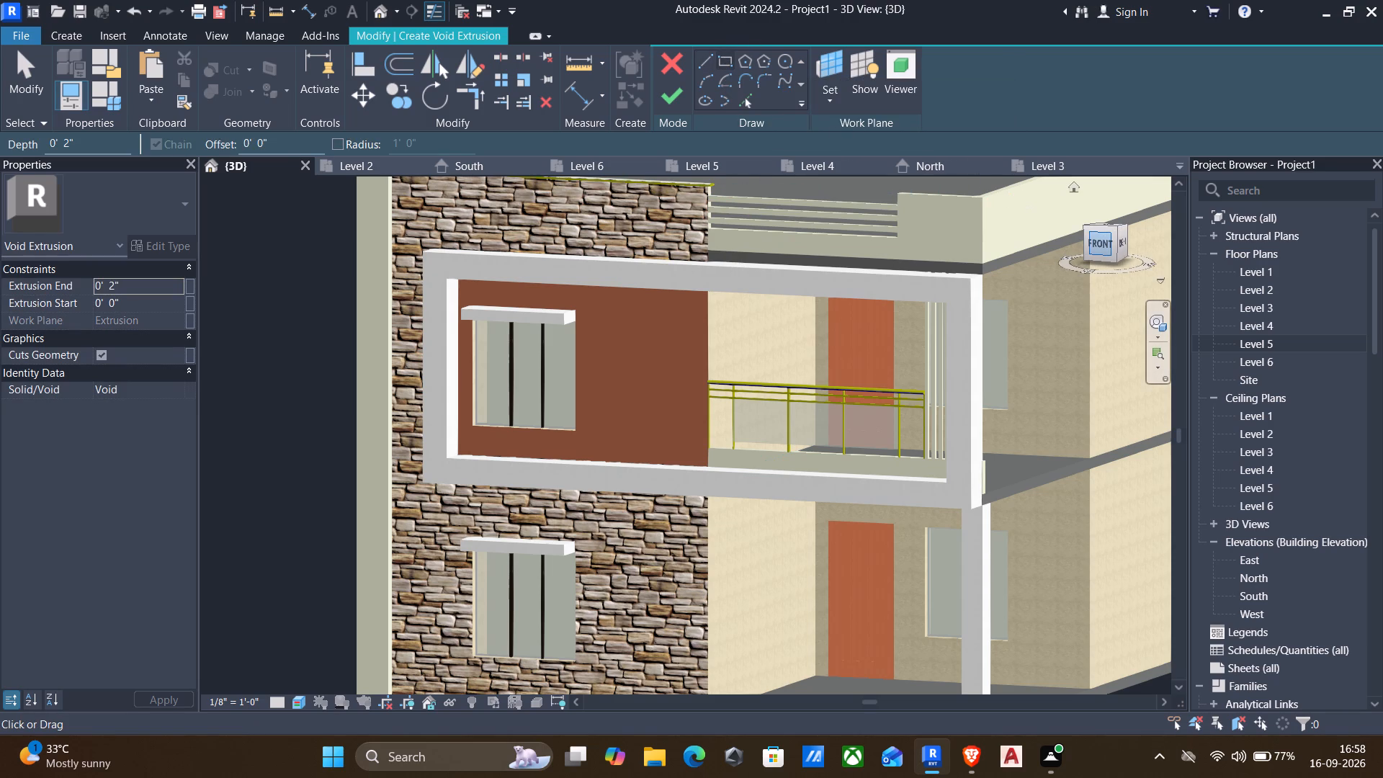
{"action": "left_click", "coordinate": [1088, 261]}
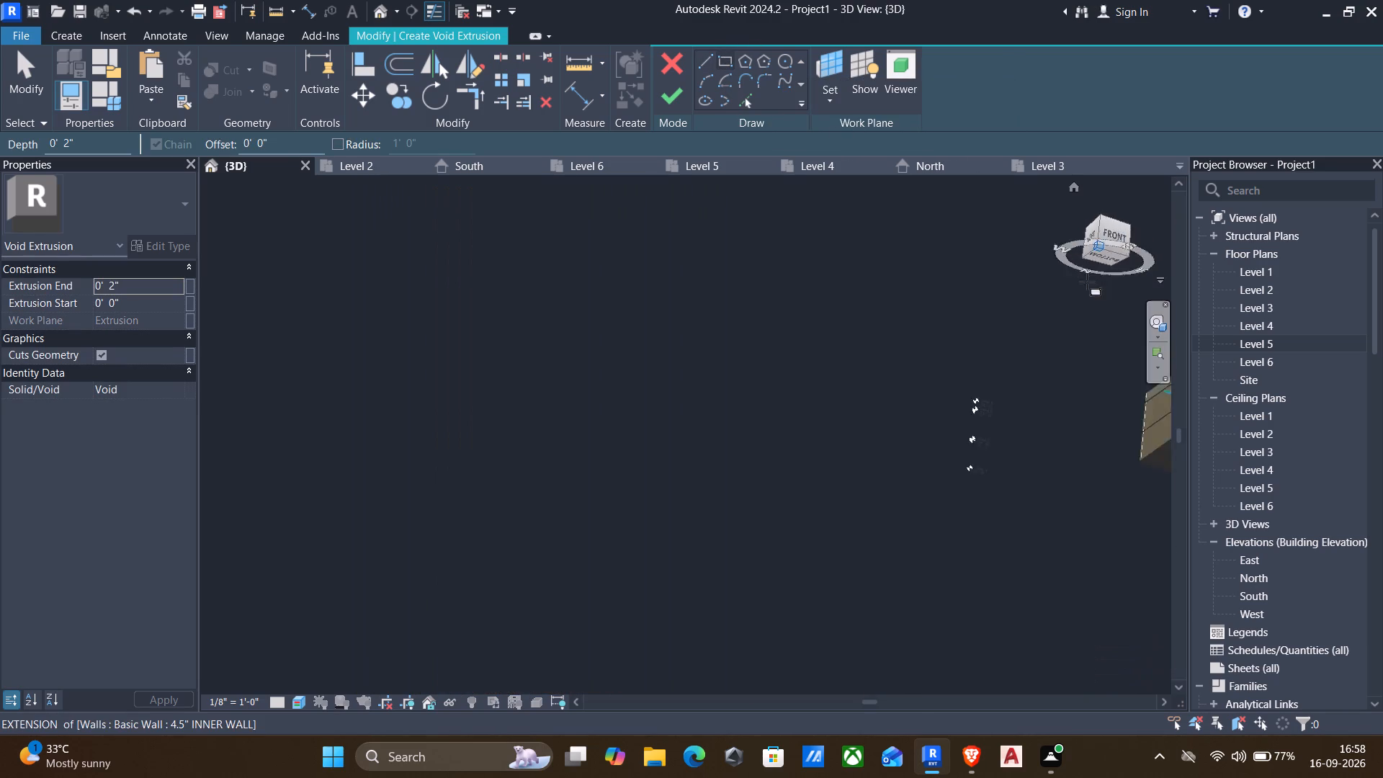
{"action": "left_click", "coordinate": [1118, 238]}
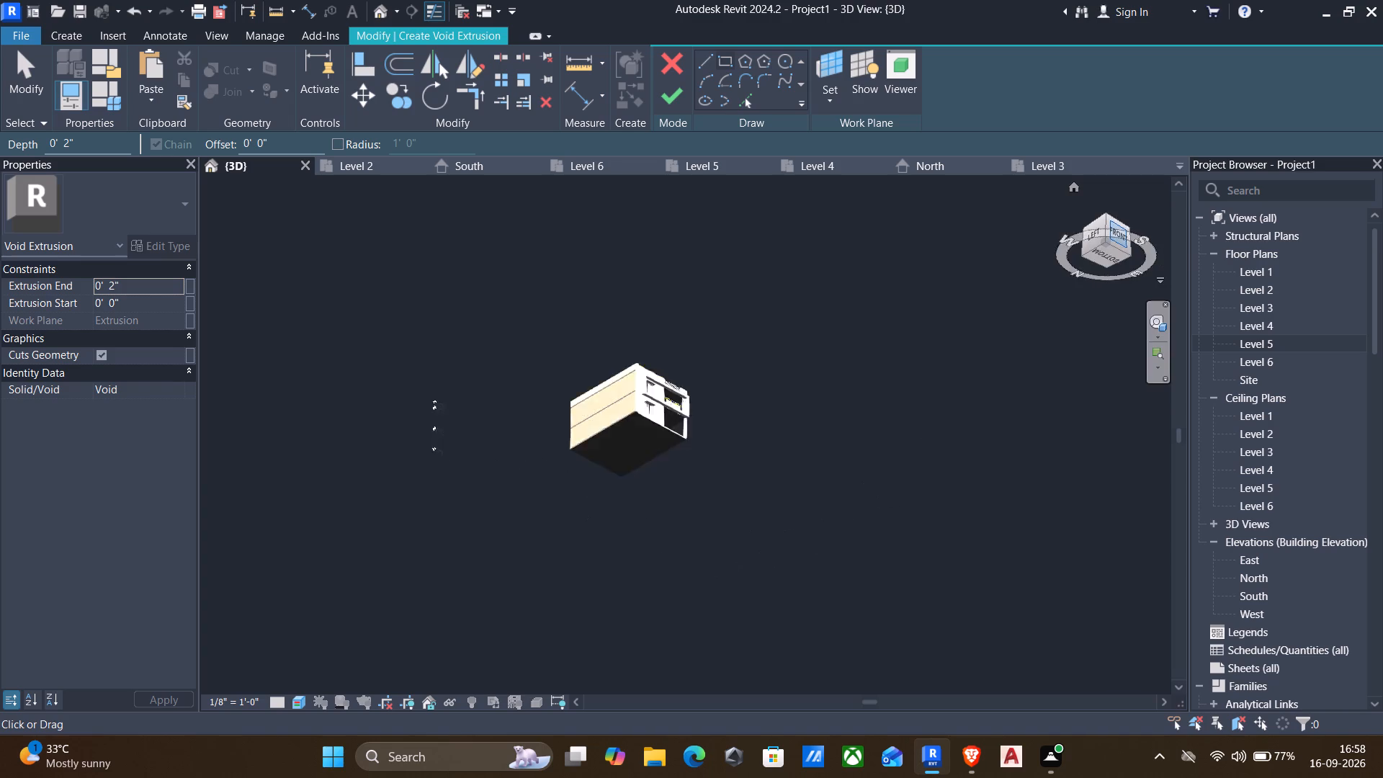
{"action": "scroll", "coordinate": [621, 429], "scroll_direction": "up", "scroll_amount": 9}
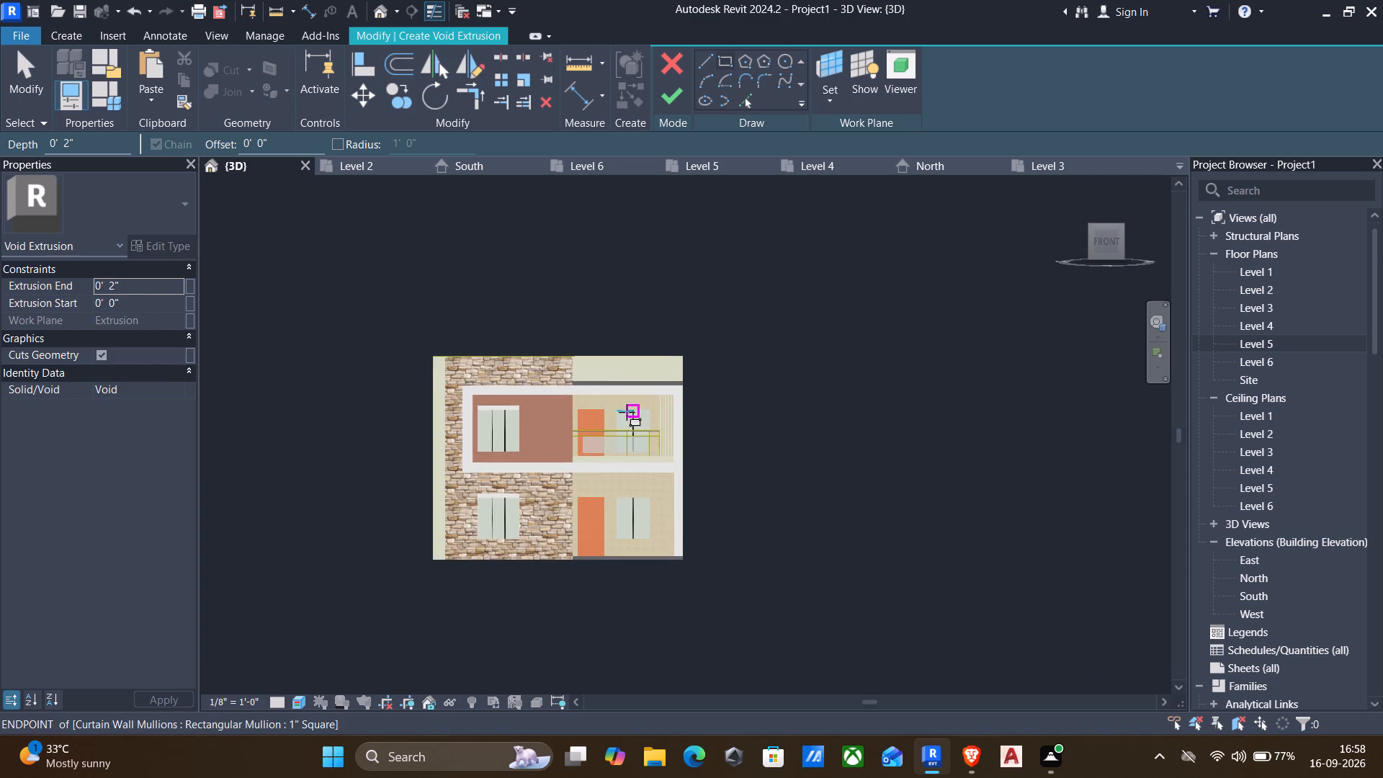
{"action": "scroll", "coordinate": [627, 413], "scroll_direction": "up", "scroll_amount": 6}
{"action": "middle_click_drag", "start_coordinate": [273, 398], "coordinate": [462, 444]}
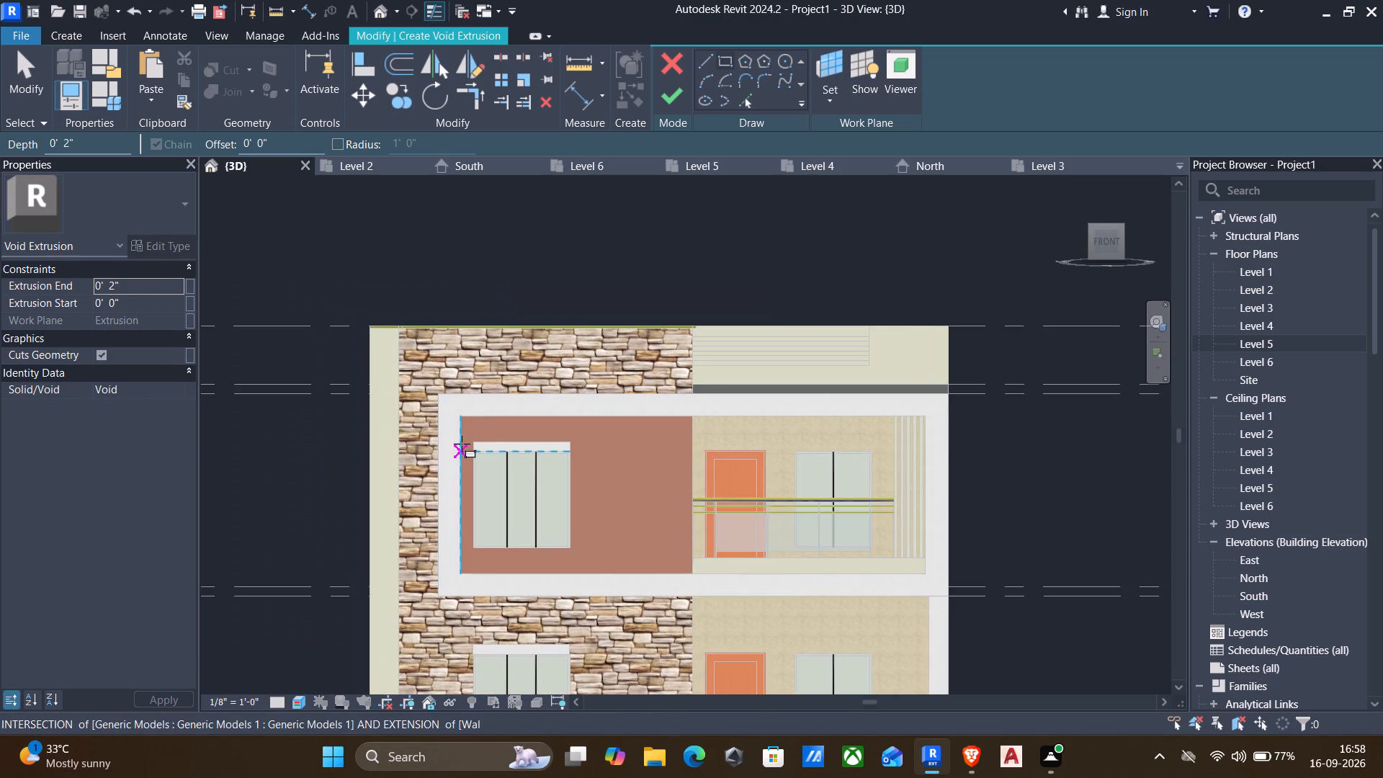
{"action": "scroll", "coordinate": [462, 444], "scroll_direction": "up", "scroll_amount": 11}
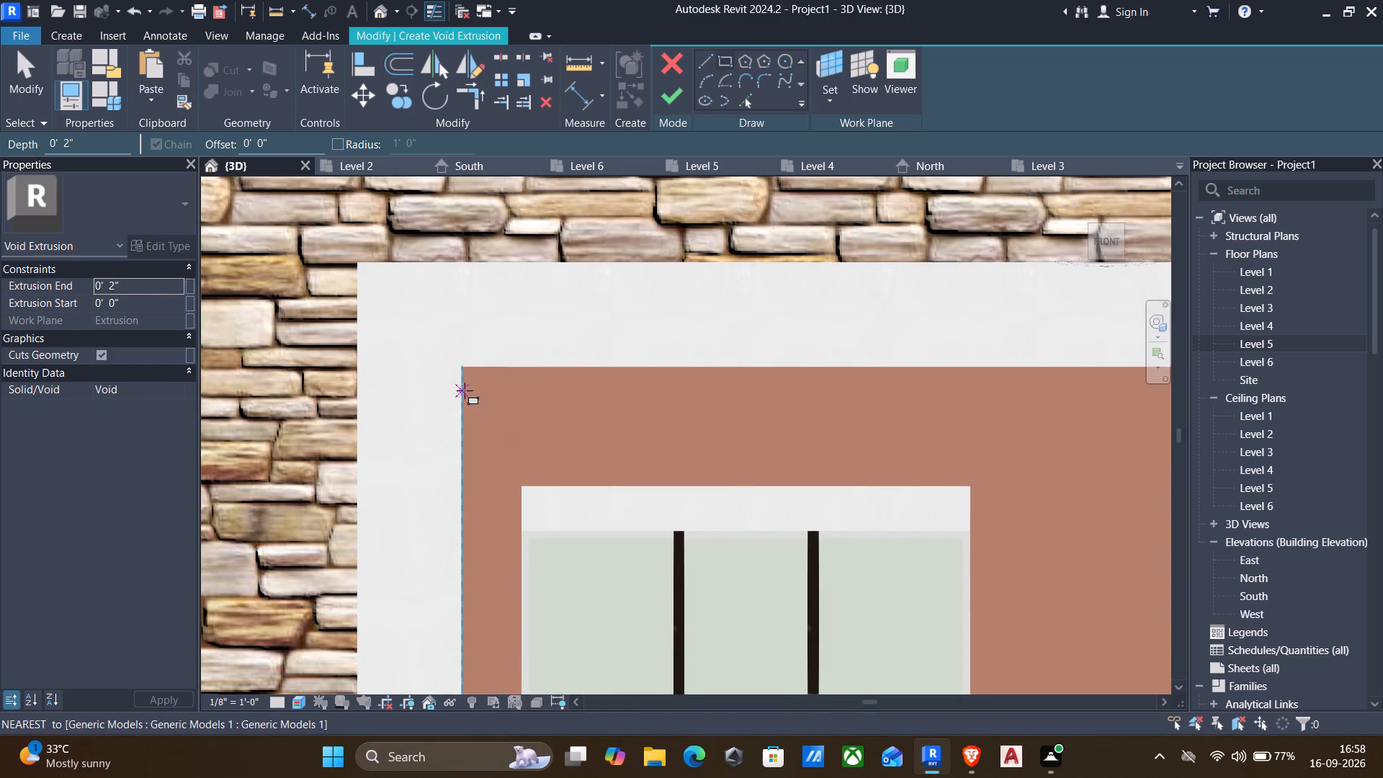
{"action": "scroll", "coordinate": [465, 366], "scroll_direction": "up", "scroll_amount": 3}
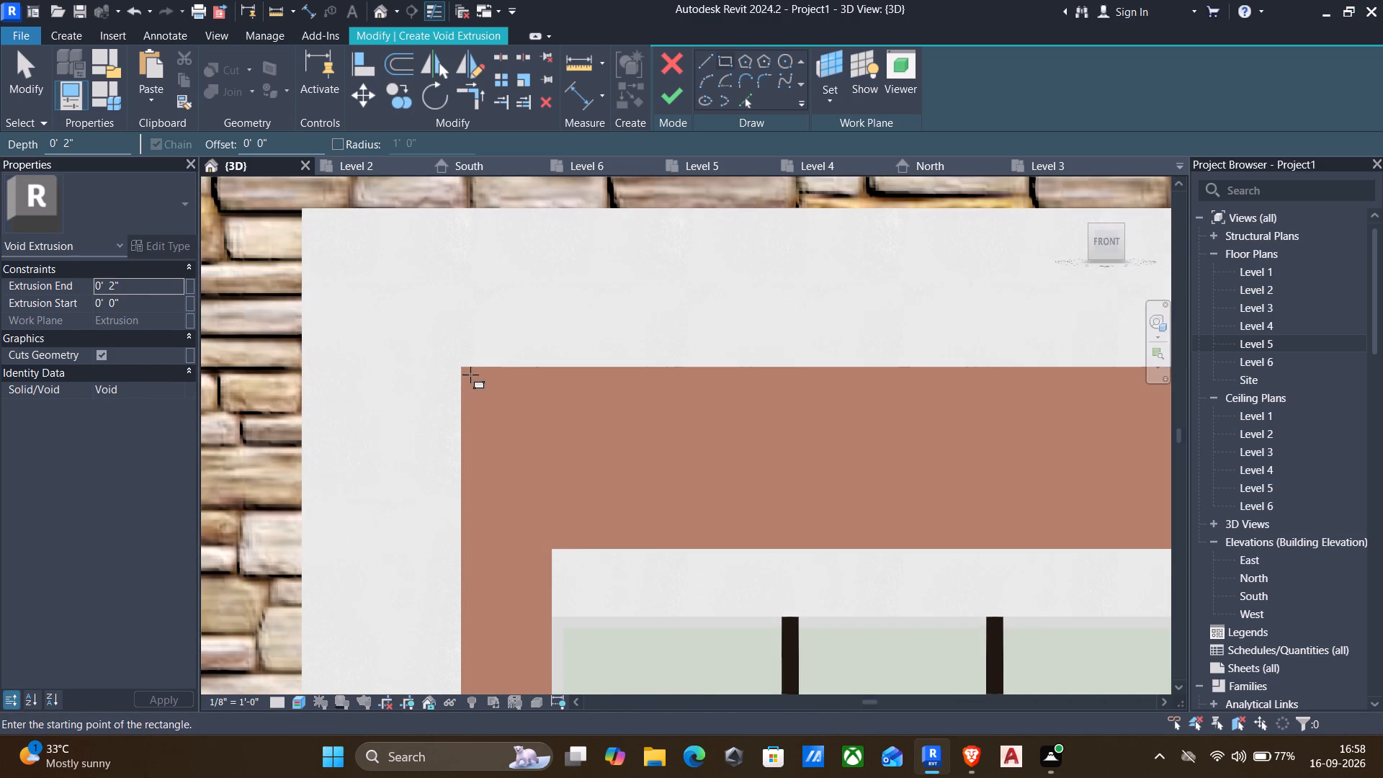
{"action": "left_click", "coordinate": [465, 372]}
{"action": "scroll", "coordinate": [519, 402], "scroll_direction": "down", "scroll_amount": 2}
{"action": "scroll", "coordinate": [738, 410], "scroll_direction": "down", "scroll_amount": 3}
{"action": "middle_click_drag", "start_coordinate": [738, 411], "coordinate": [650, 432]}
{"action": "scroll", "coordinate": [677, 428], "scroll_direction": "down", "scroll_amount": 2}
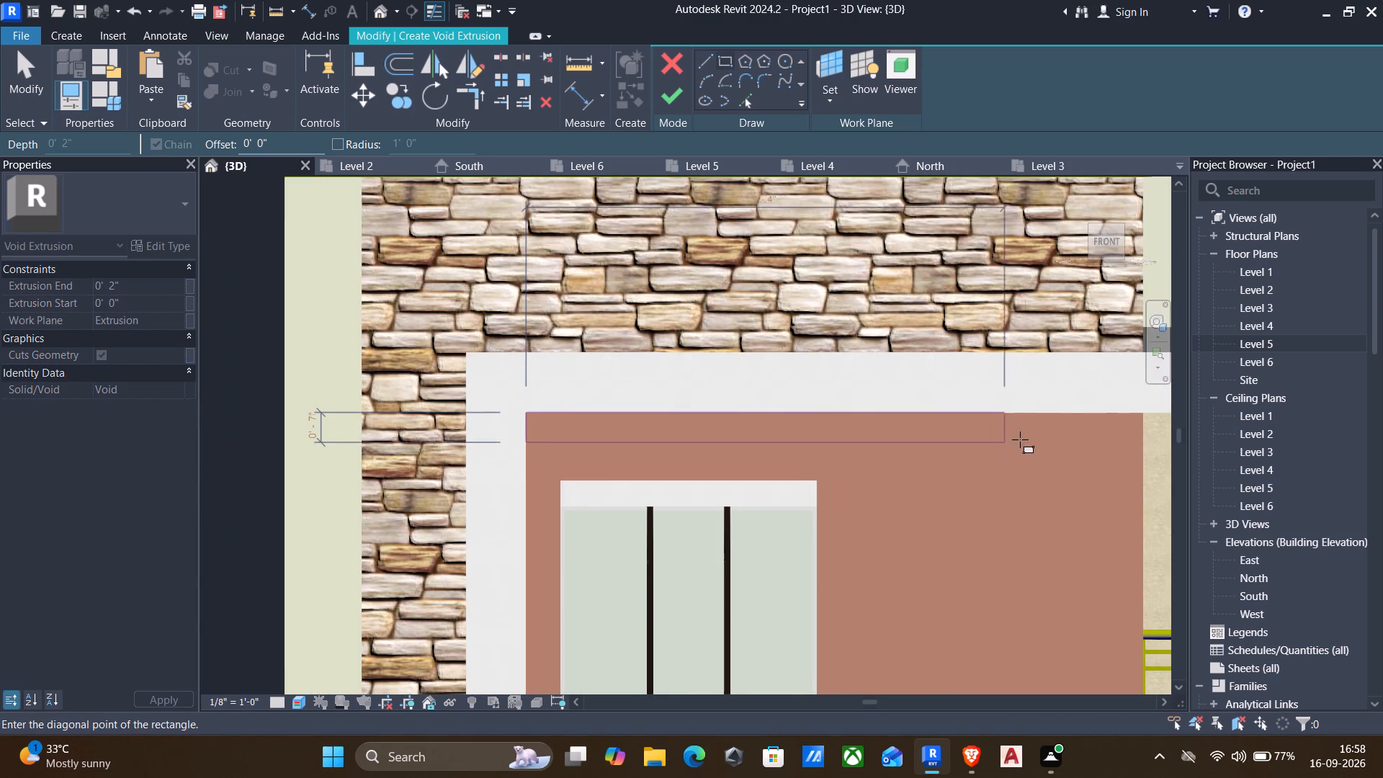
{"action": "left_click", "coordinate": [1139, 426]}
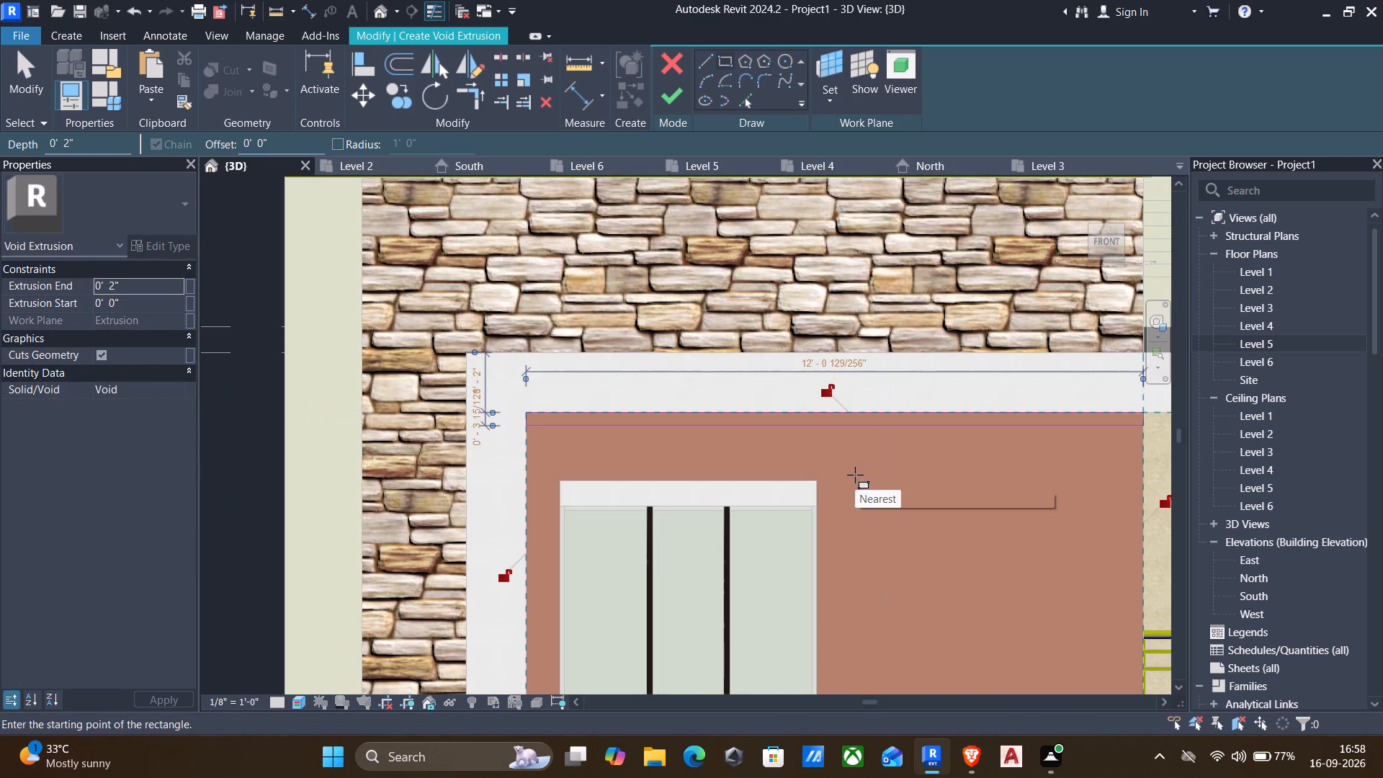
{"action": "key", "text": "Escape"}
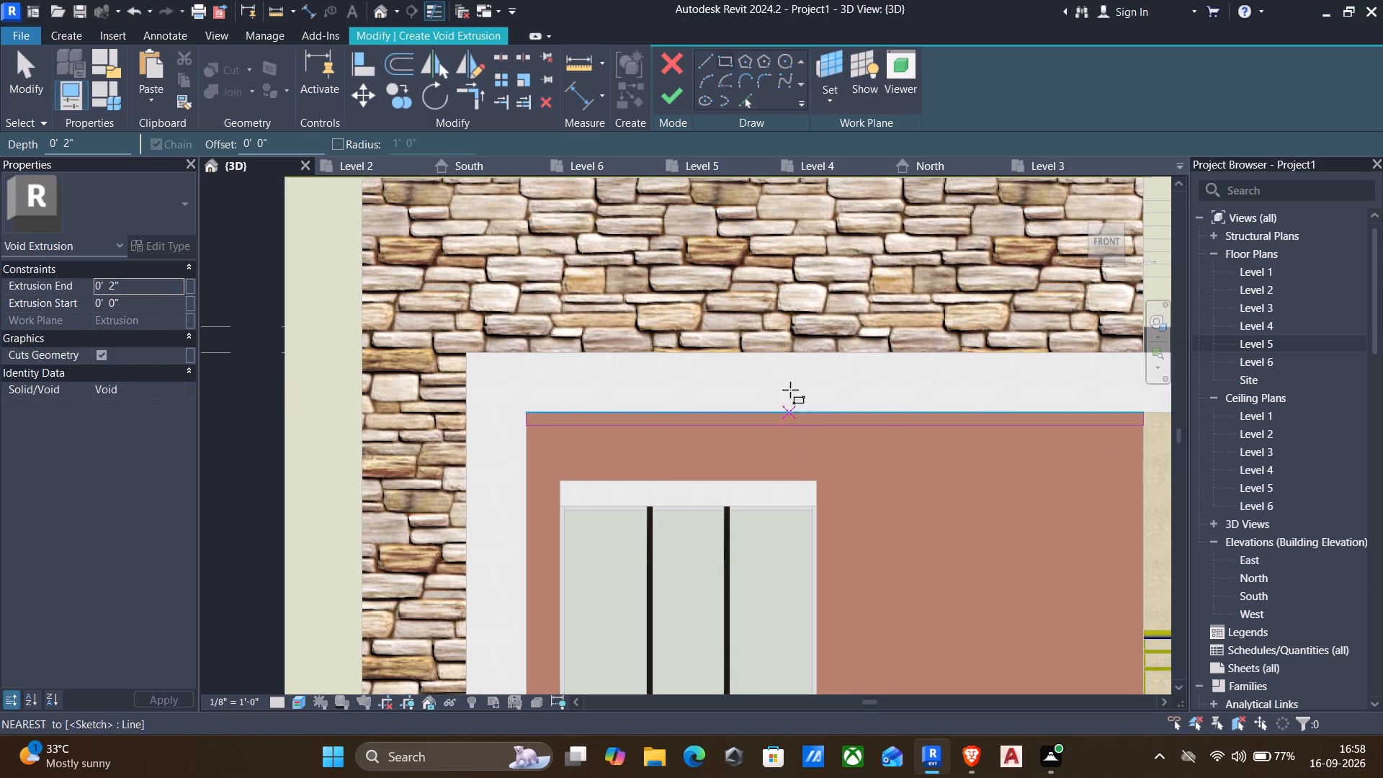
{"action": "left_click", "coordinate": [673, 103]}
{"action": "scroll", "coordinate": [699, 182], "scroll_direction": "down", "scroll_amount": 1}
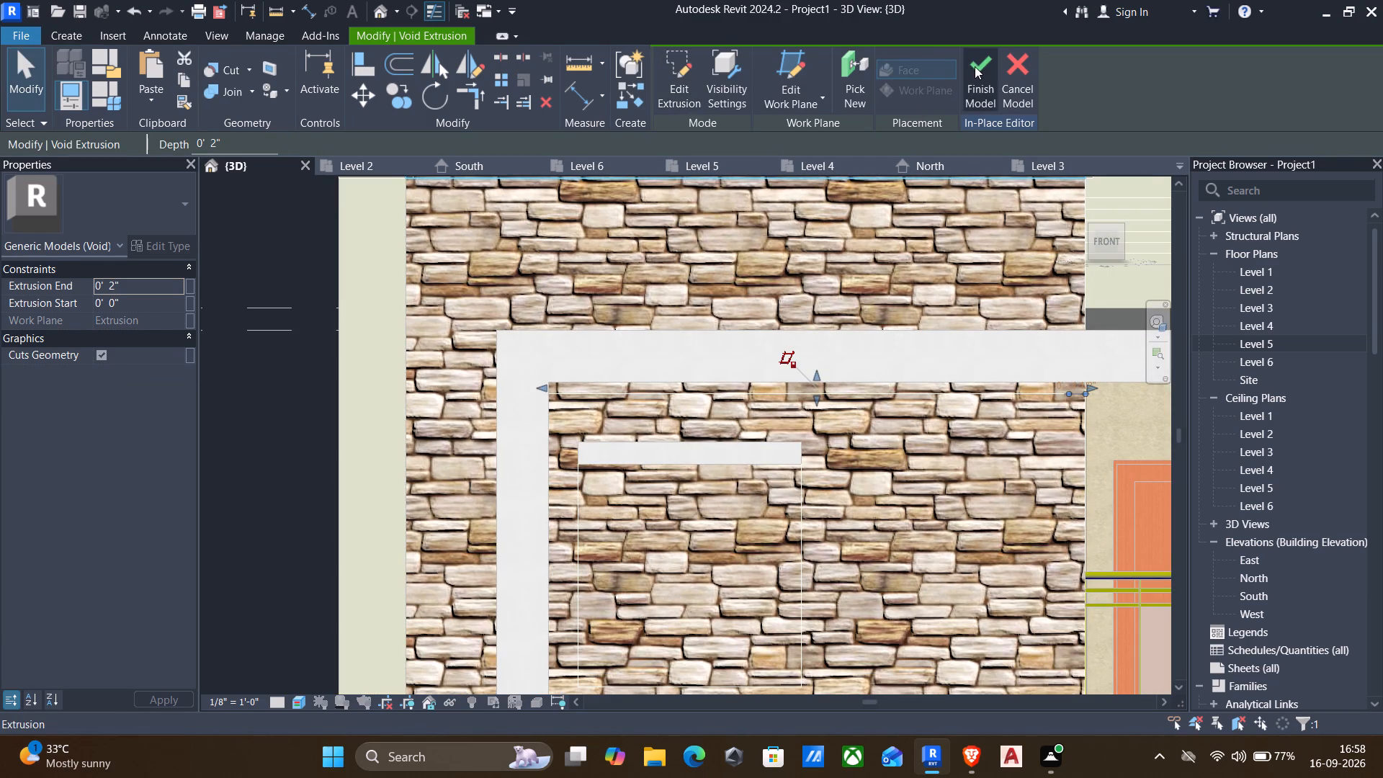
{"action": "left_click", "coordinate": [977, 66]}
Examine the cut strip along the top of the brown panel from several angles in 3D.
{"action": "scroll", "coordinate": [923, 193], "scroll_direction": "down", "scroll_amount": 2}
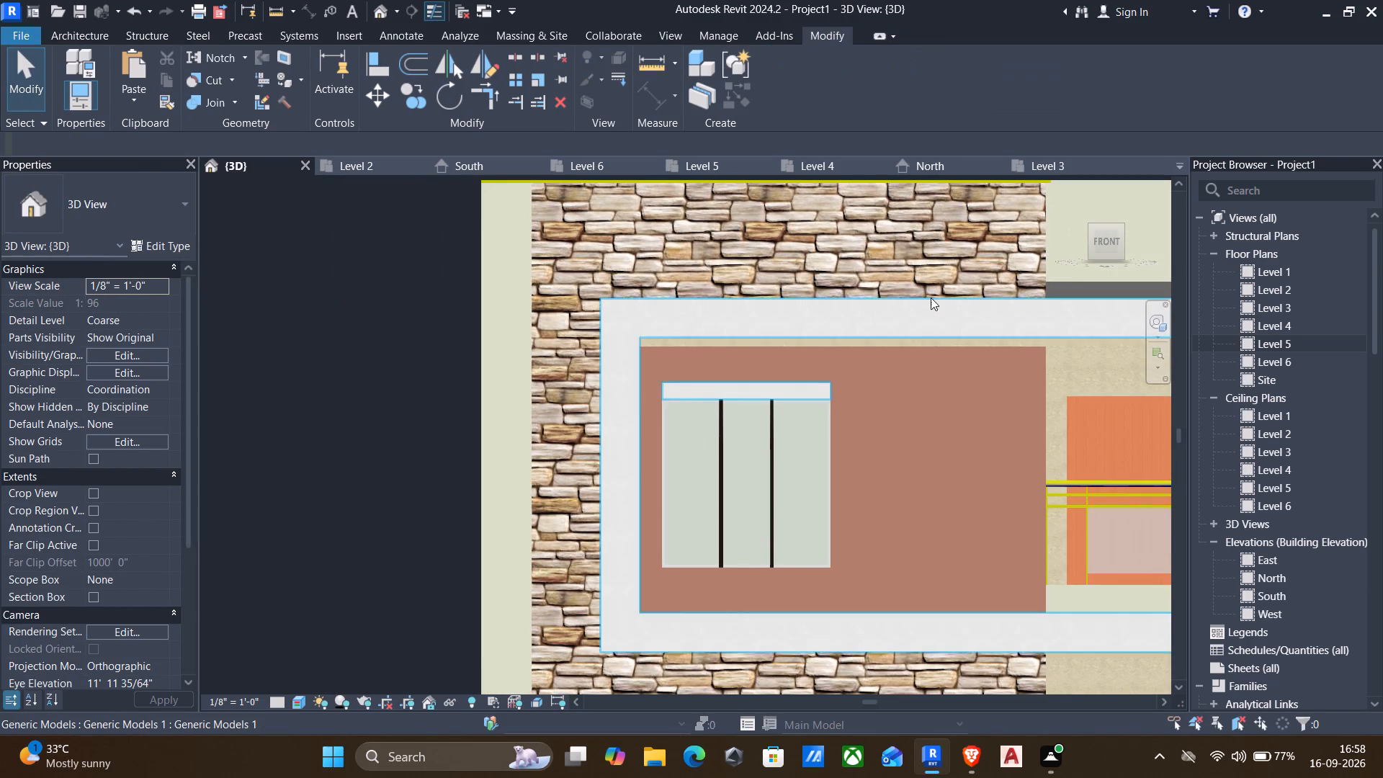
{"action": "middle_click_drag", "start_coordinate": [927, 338], "coordinate": [823, 444], "text": "shift"}
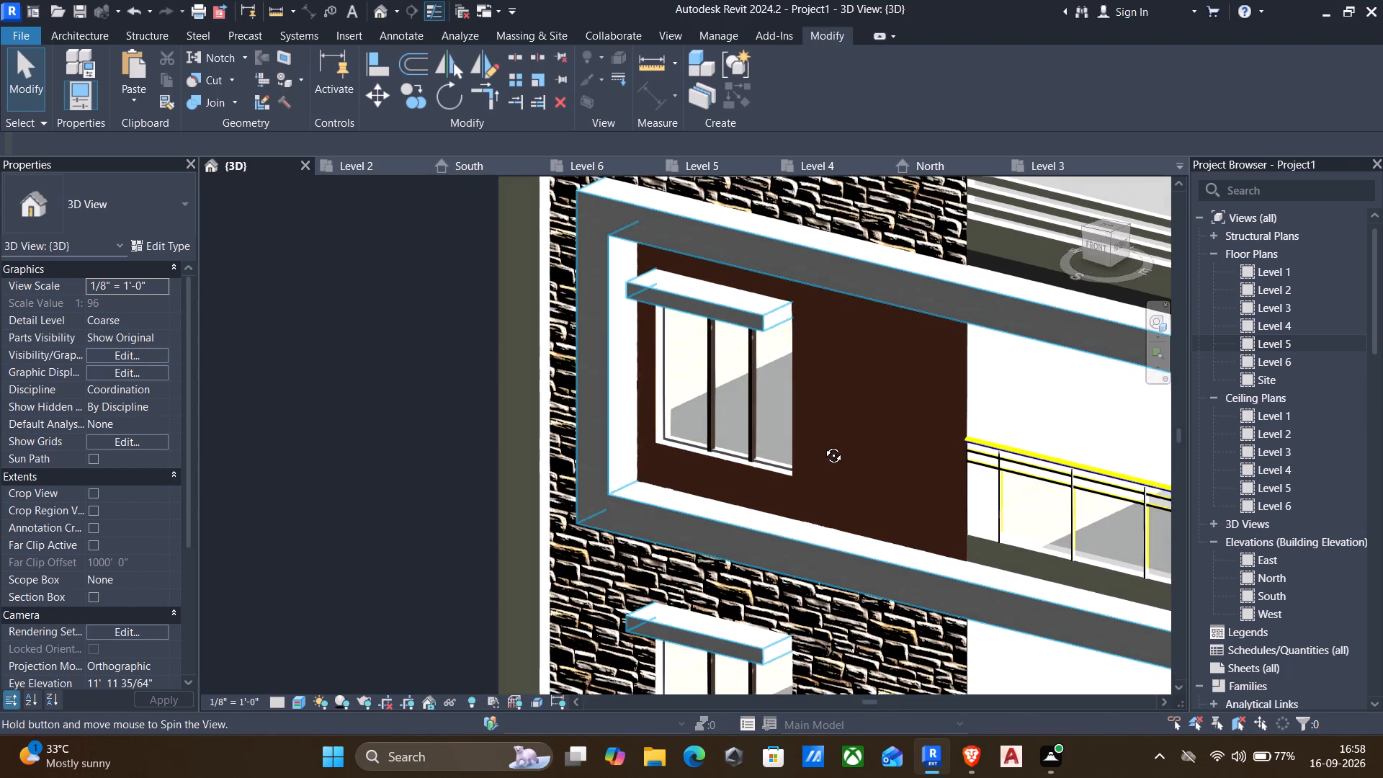
{"action": "middle_click_drag", "start_coordinate": [823, 444], "coordinate": [822, 444], "text": "shift"}
{"action": "middle_click_drag", "start_coordinate": [841, 385], "coordinate": [882, 255]}
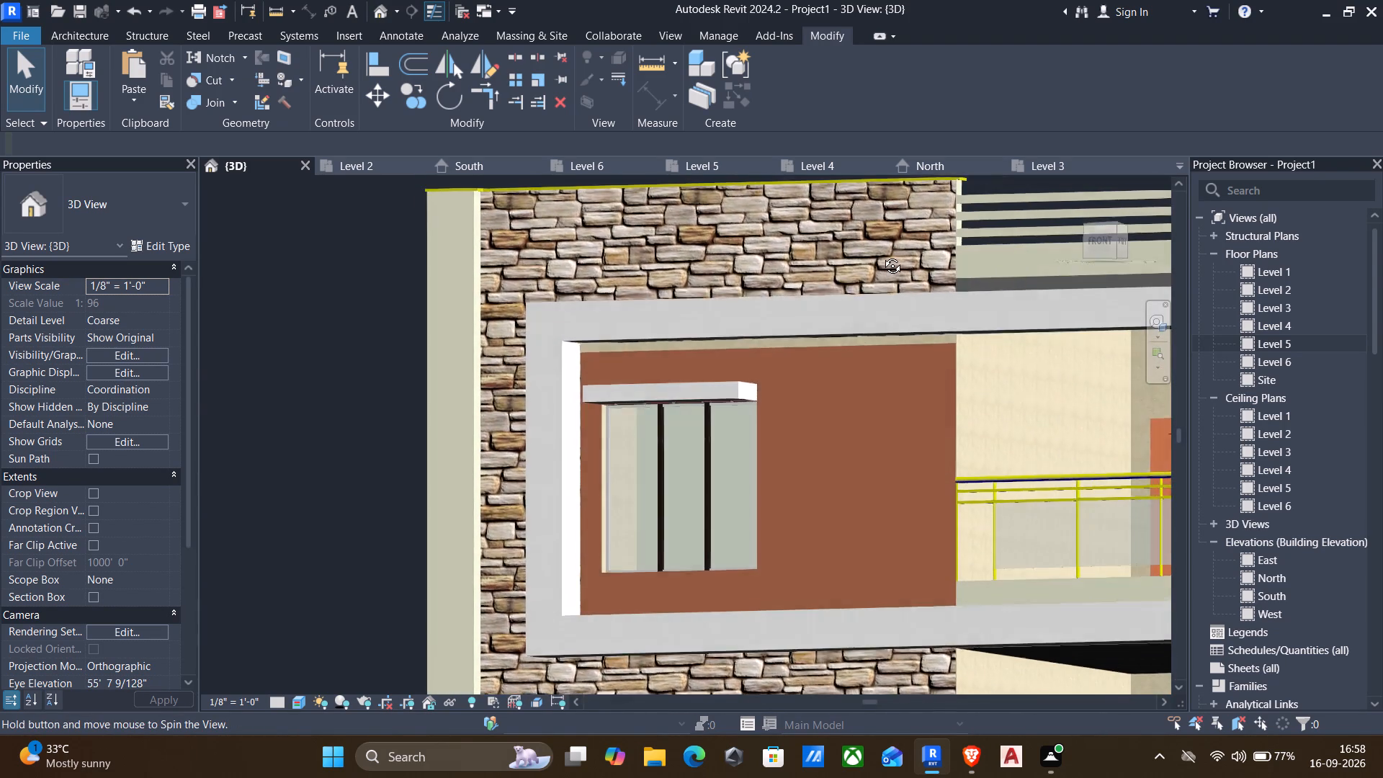
{"action": "middle_click_drag", "start_coordinate": [882, 255], "coordinate": [865, 251]}
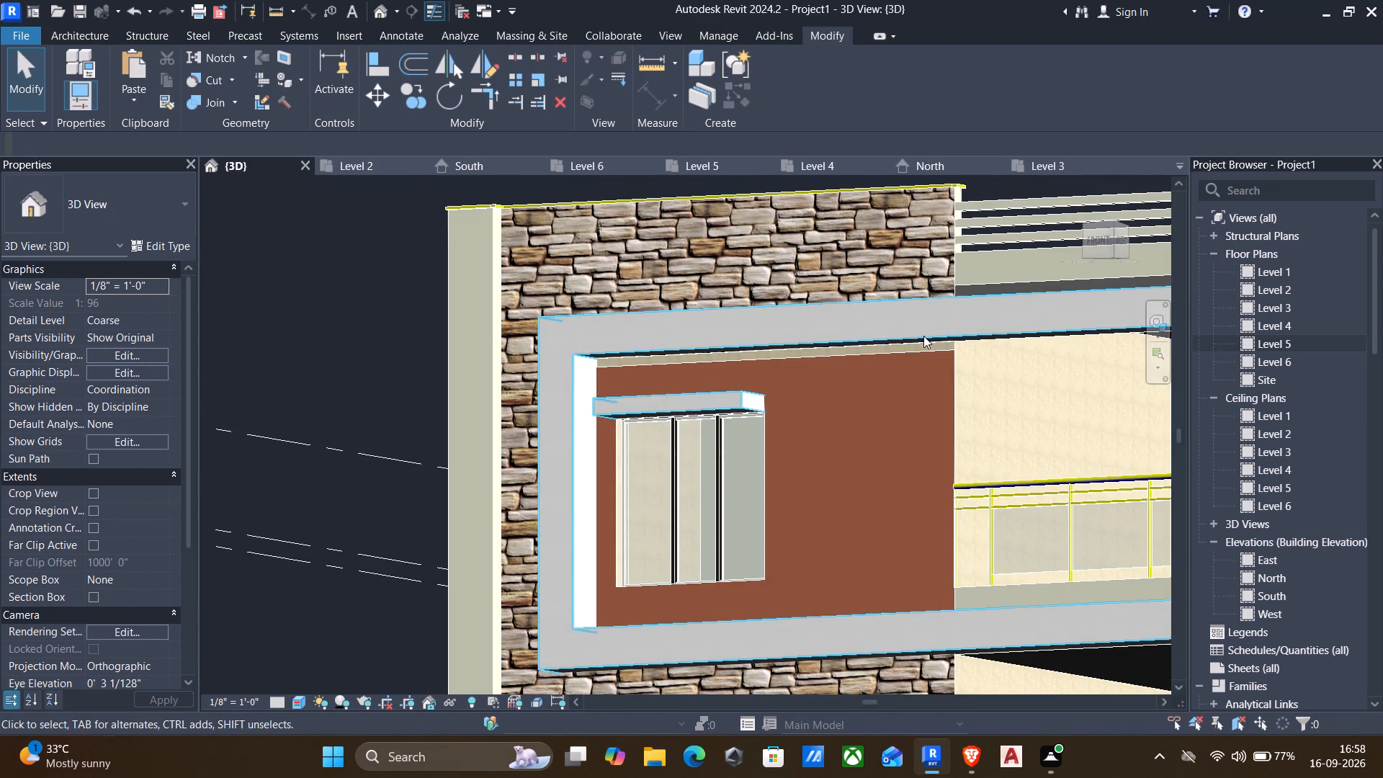
{"action": "left_click", "coordinate": [910, 350]}
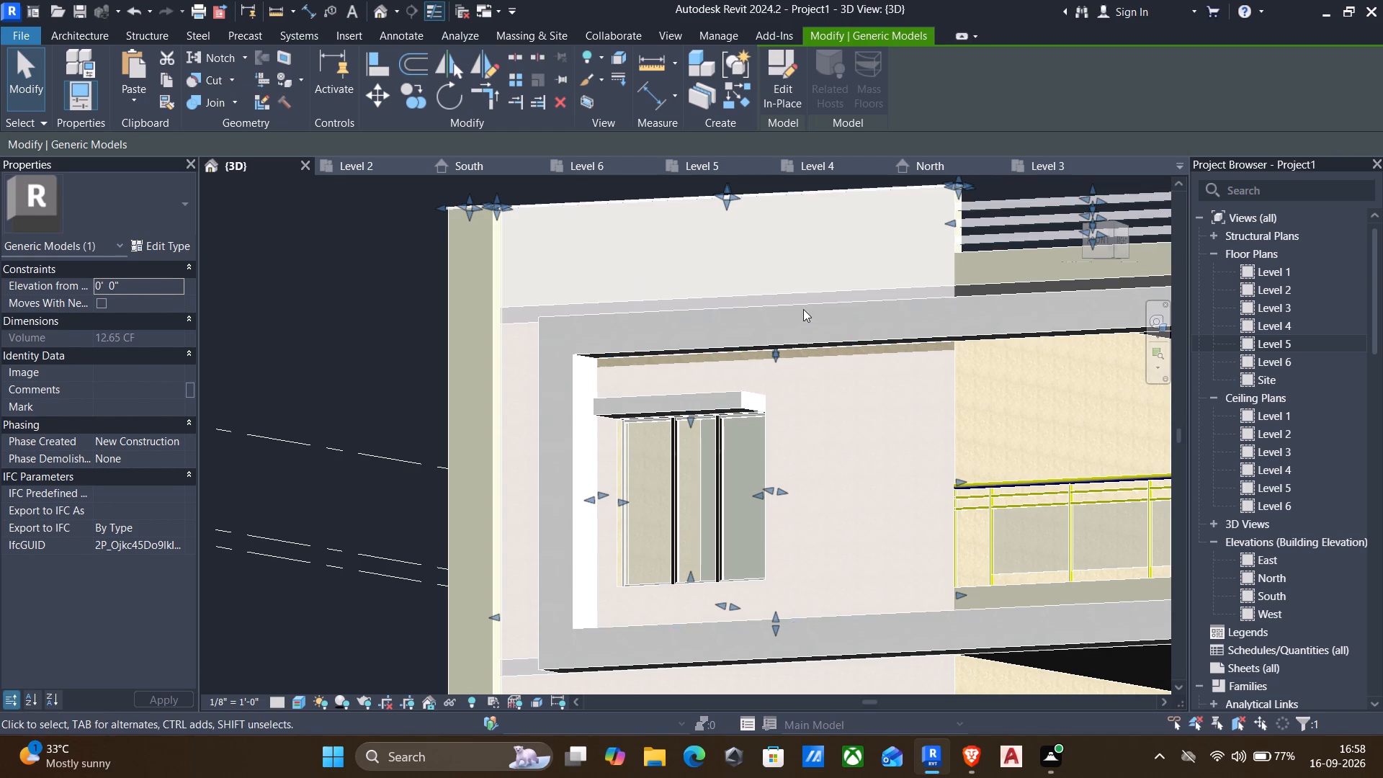
{"action": "key", "text": "Escape"}
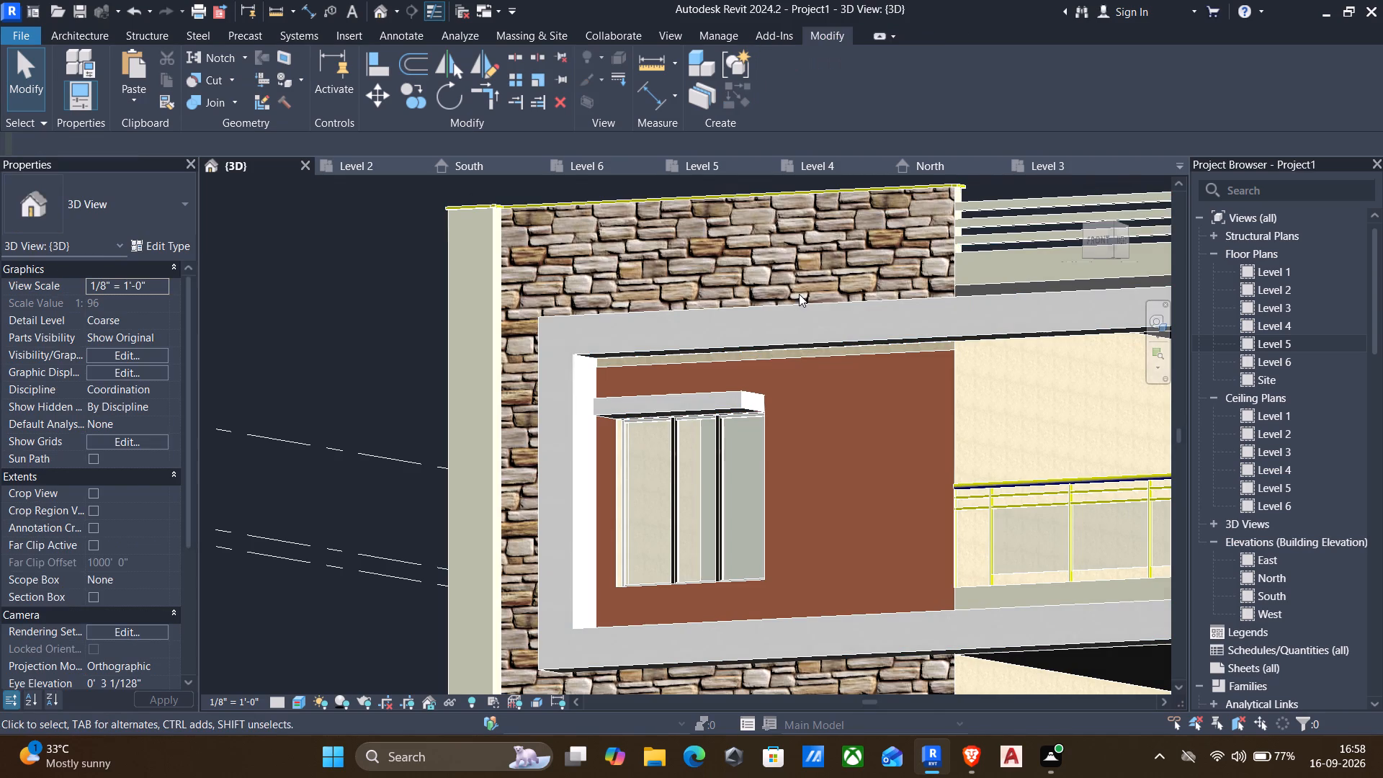
Undo finishing the in-place model and set the Extrusion End of the panel's top void strip to 1".
{"action": "key", "text": "ctrl+z"}
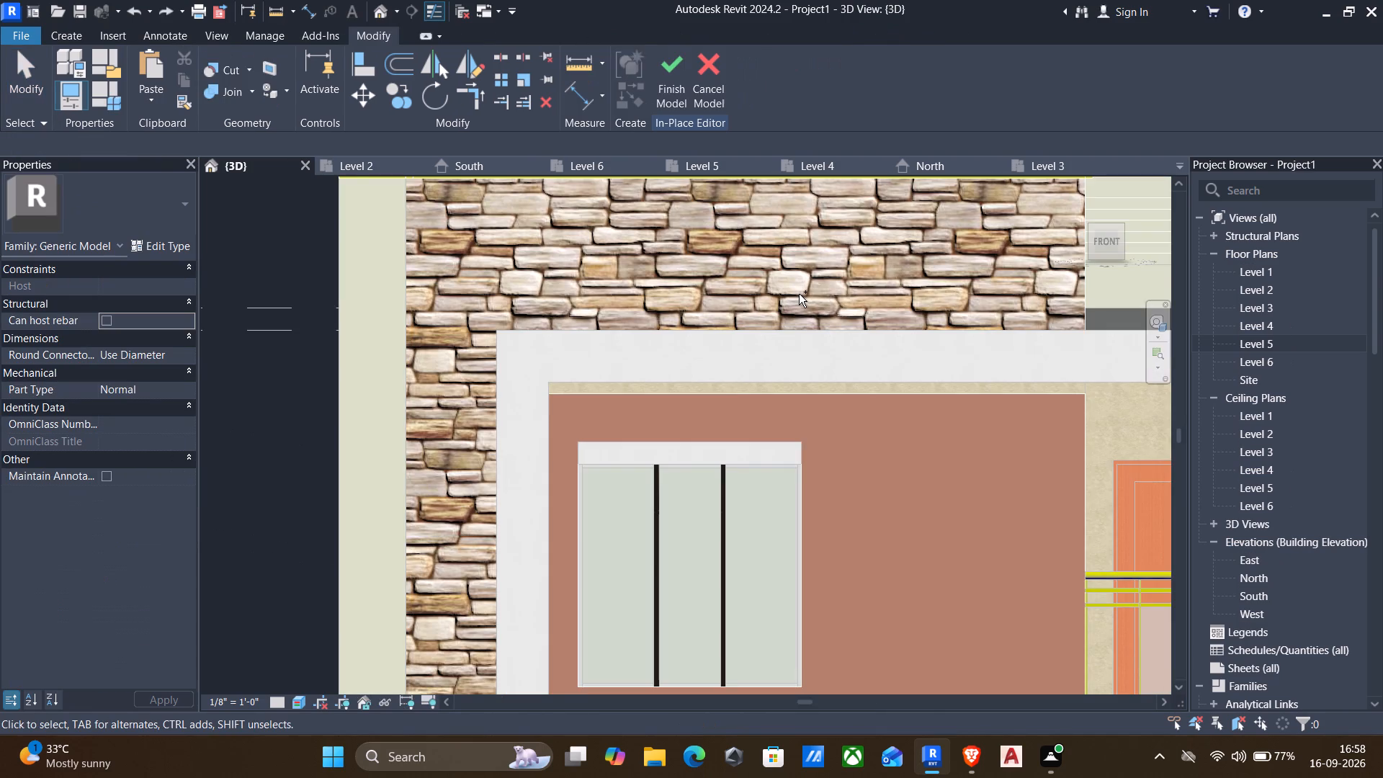
{"action": "left_click", "coordinate": [698, 400]}
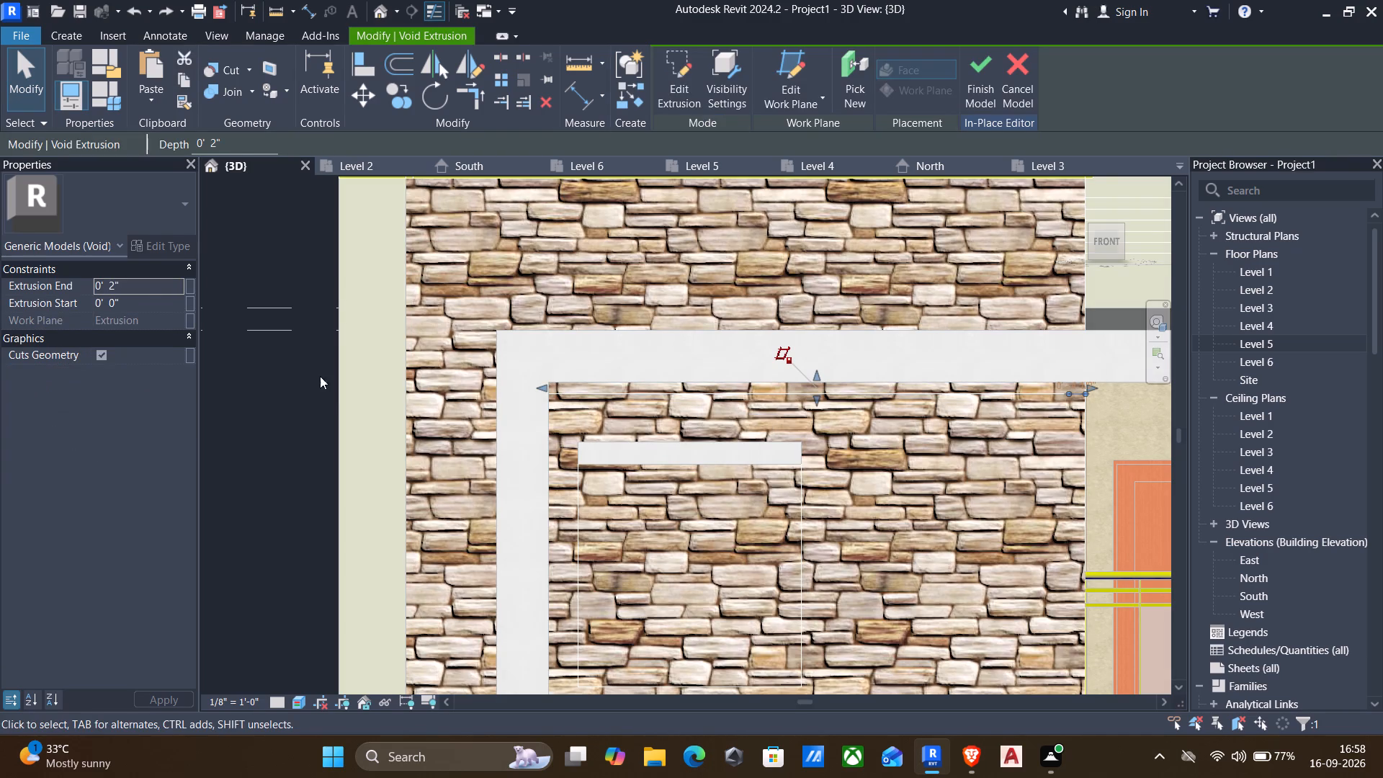
{"action": "left_click", "coordinate": [142, 285]}
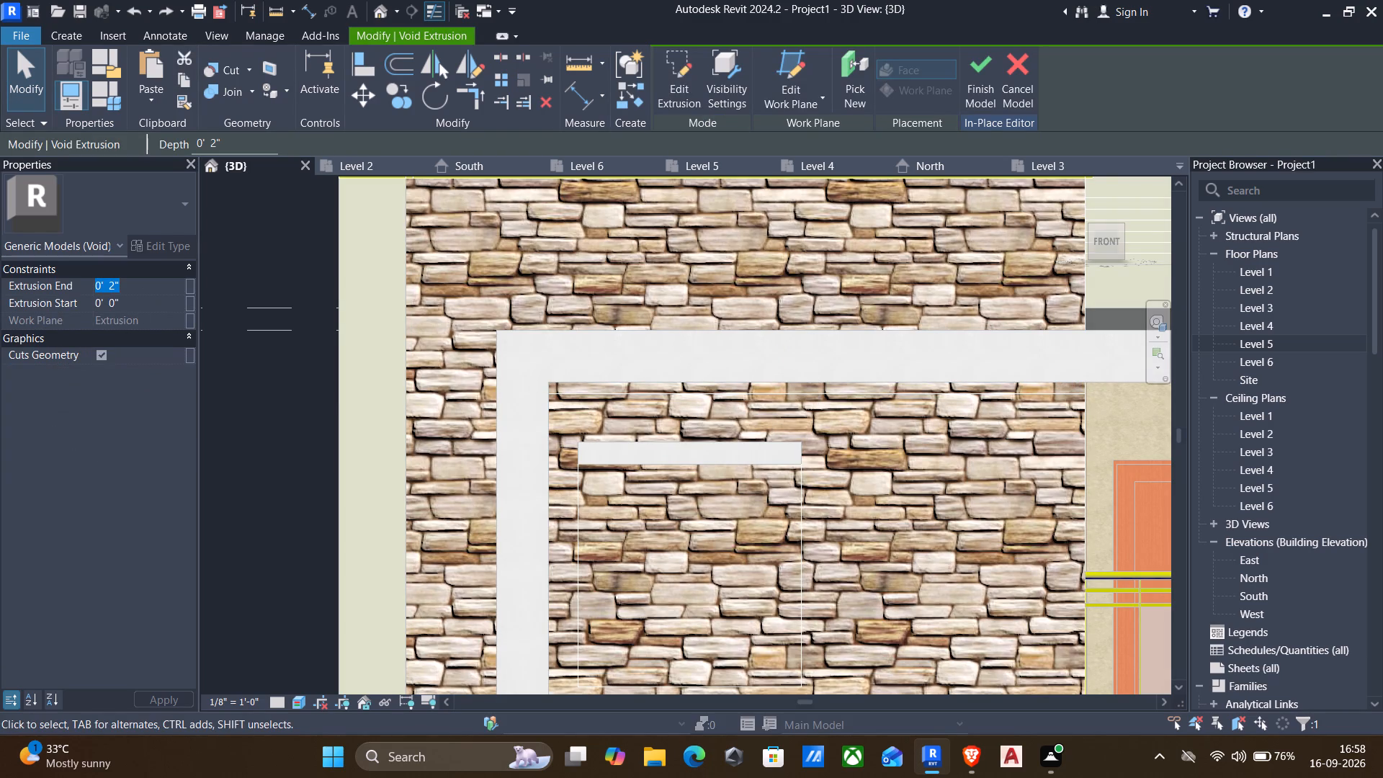
{"action": "key", "text": "1"}
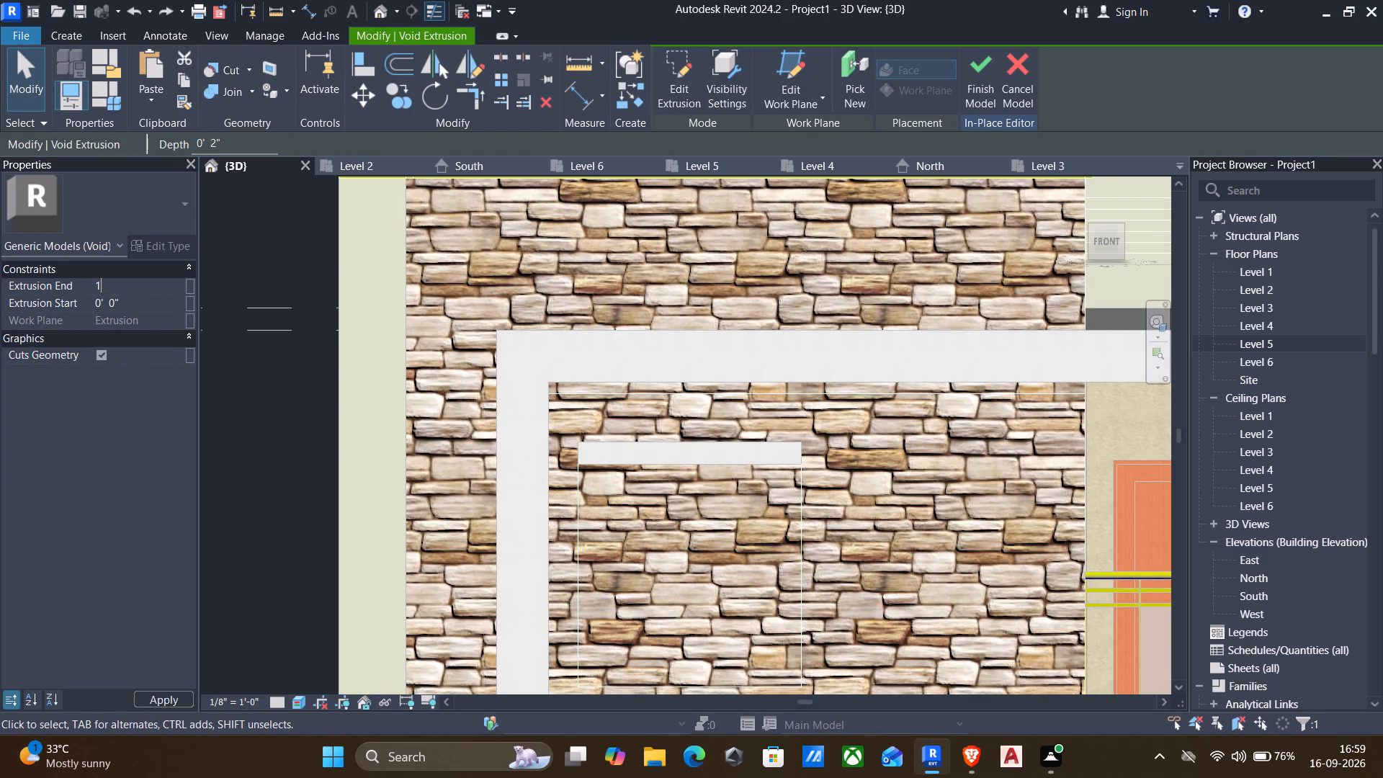
{"action": "key", "text": "shift+quotedbl"}
{"action": "key", "text": "Return"}
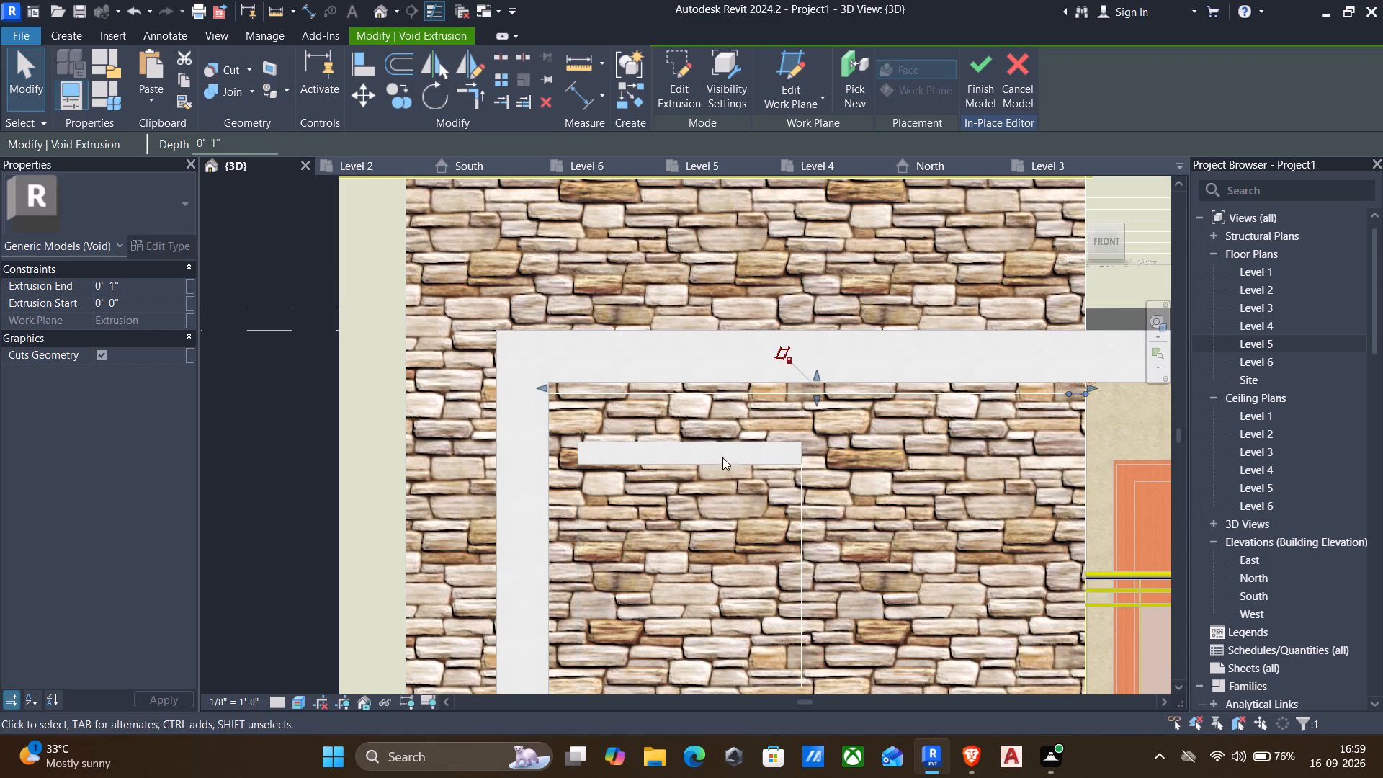
{"action": "scroll", "coordinate": [767, 464], "scroll_direction": "down", "scroll_amount": 2}
{"action": "middle_click_drag", "start_coordinate": [1023, 515], "coordinate": [737, 447]}
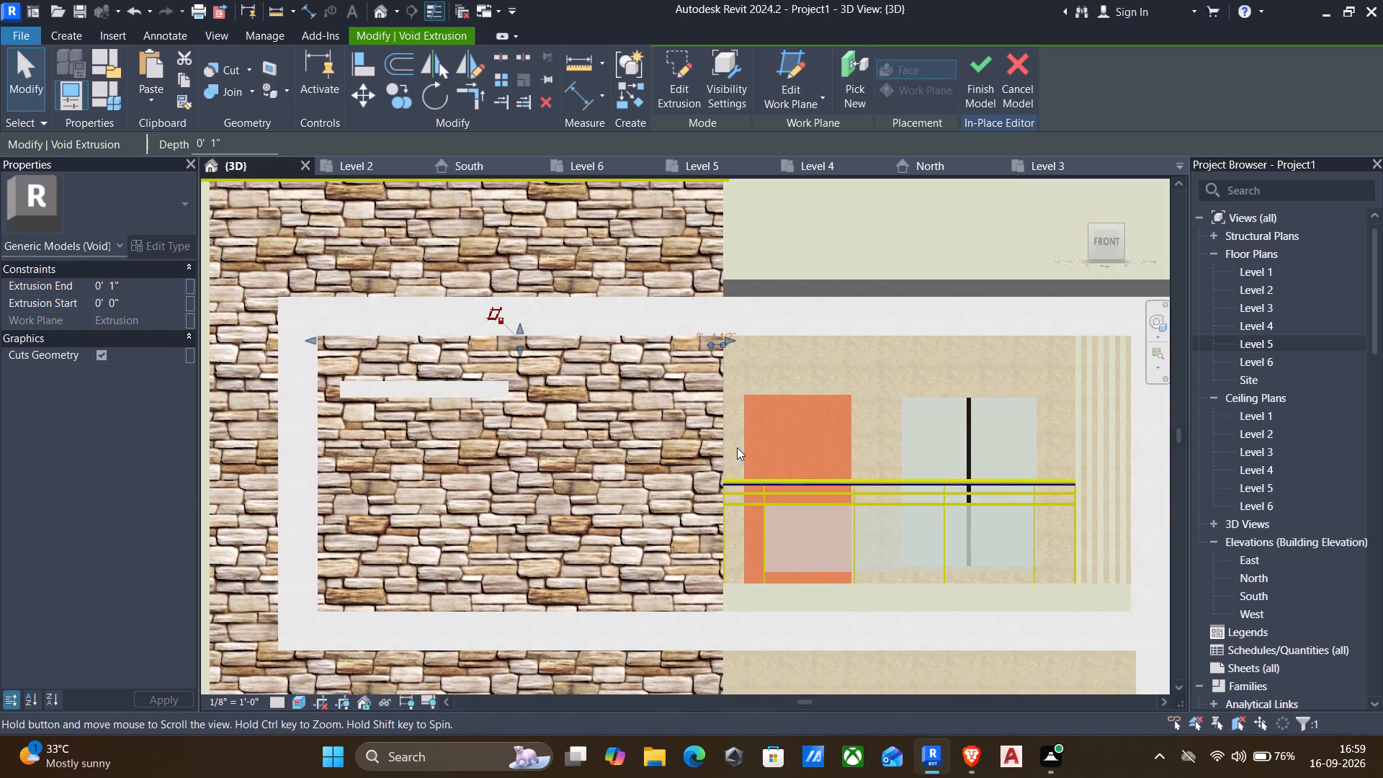
{"action": "middle_click_drag", "start_coordinate": [737, 447], "coordinate": [737, 448]}
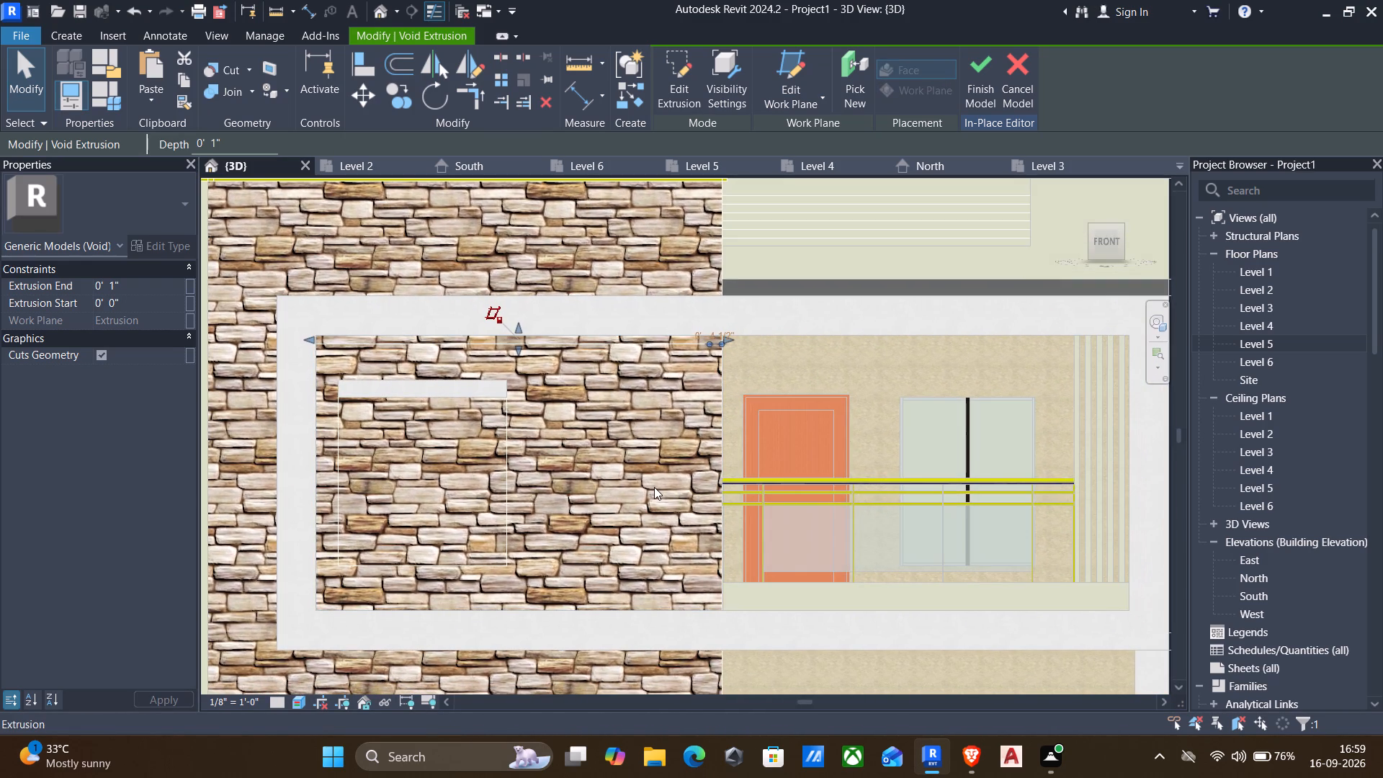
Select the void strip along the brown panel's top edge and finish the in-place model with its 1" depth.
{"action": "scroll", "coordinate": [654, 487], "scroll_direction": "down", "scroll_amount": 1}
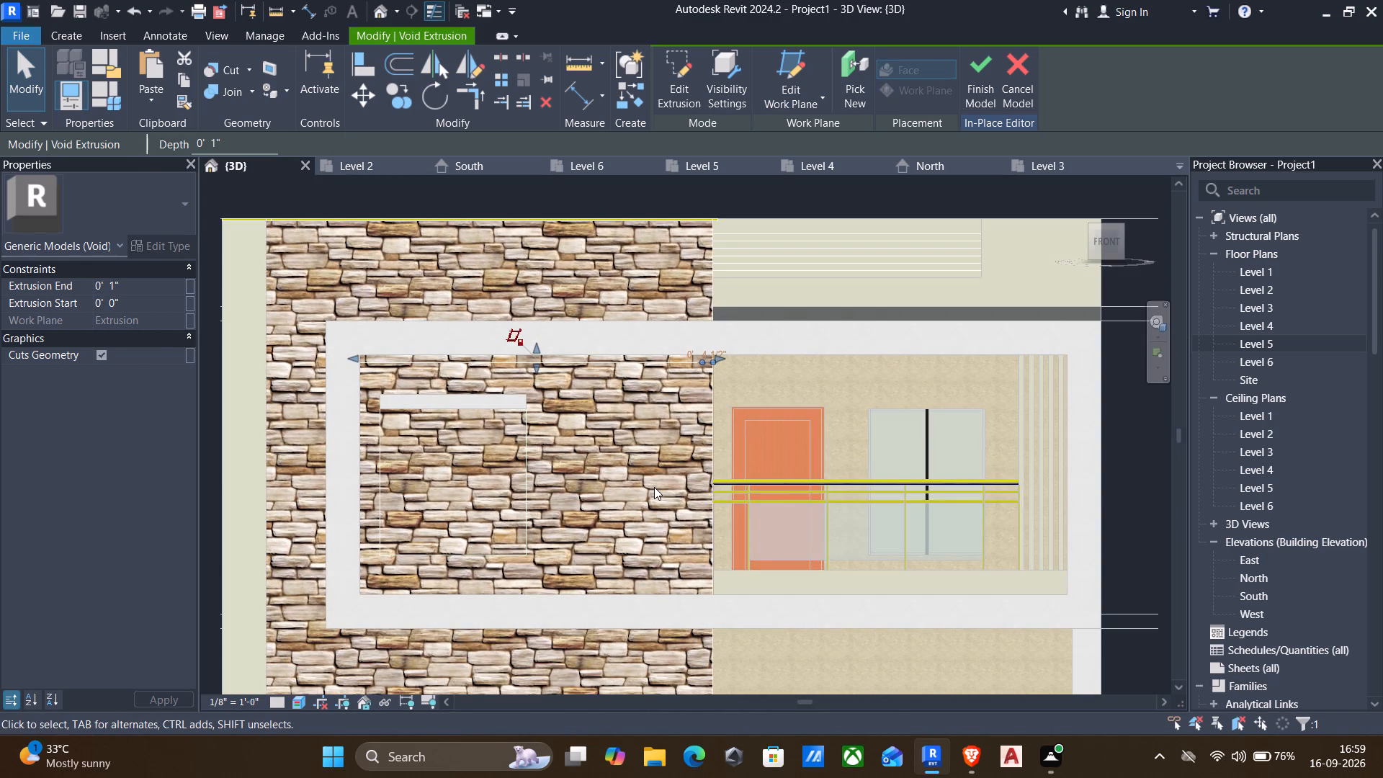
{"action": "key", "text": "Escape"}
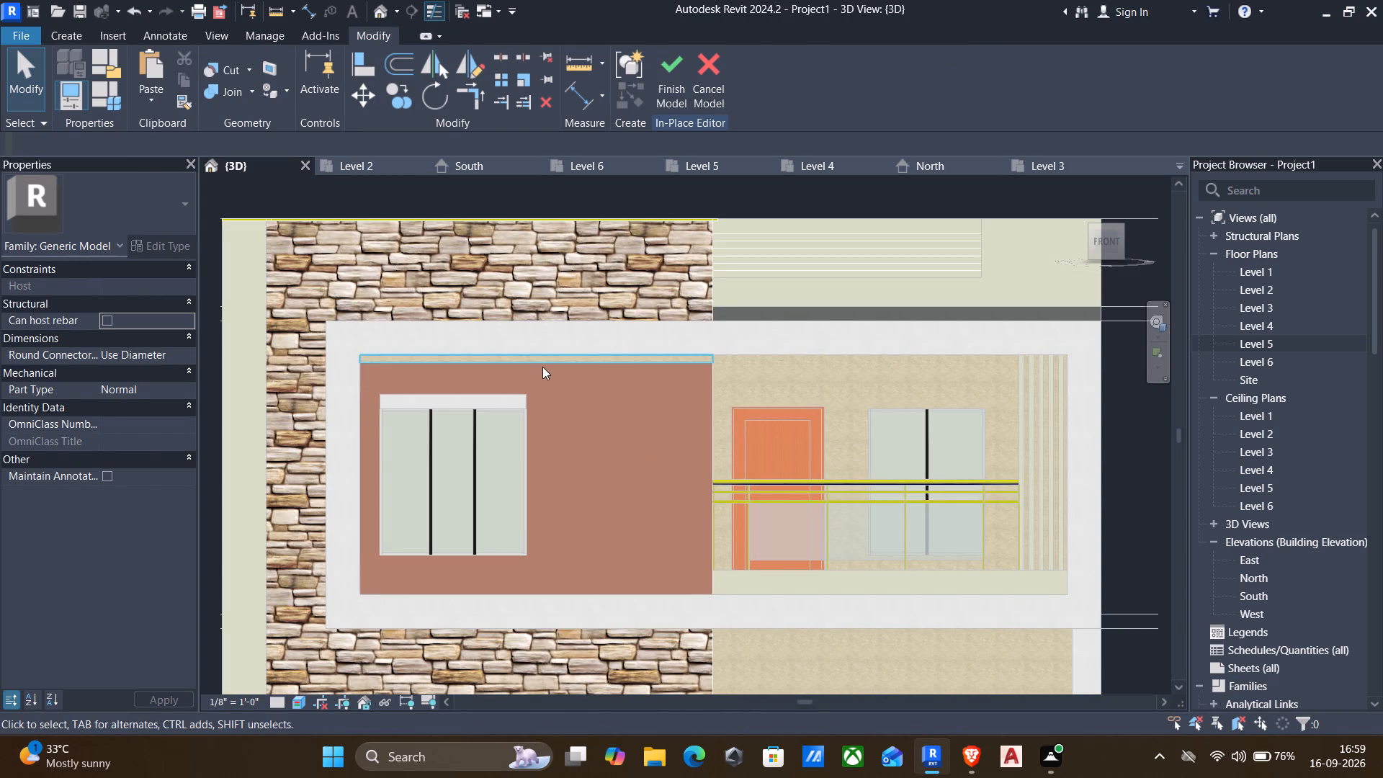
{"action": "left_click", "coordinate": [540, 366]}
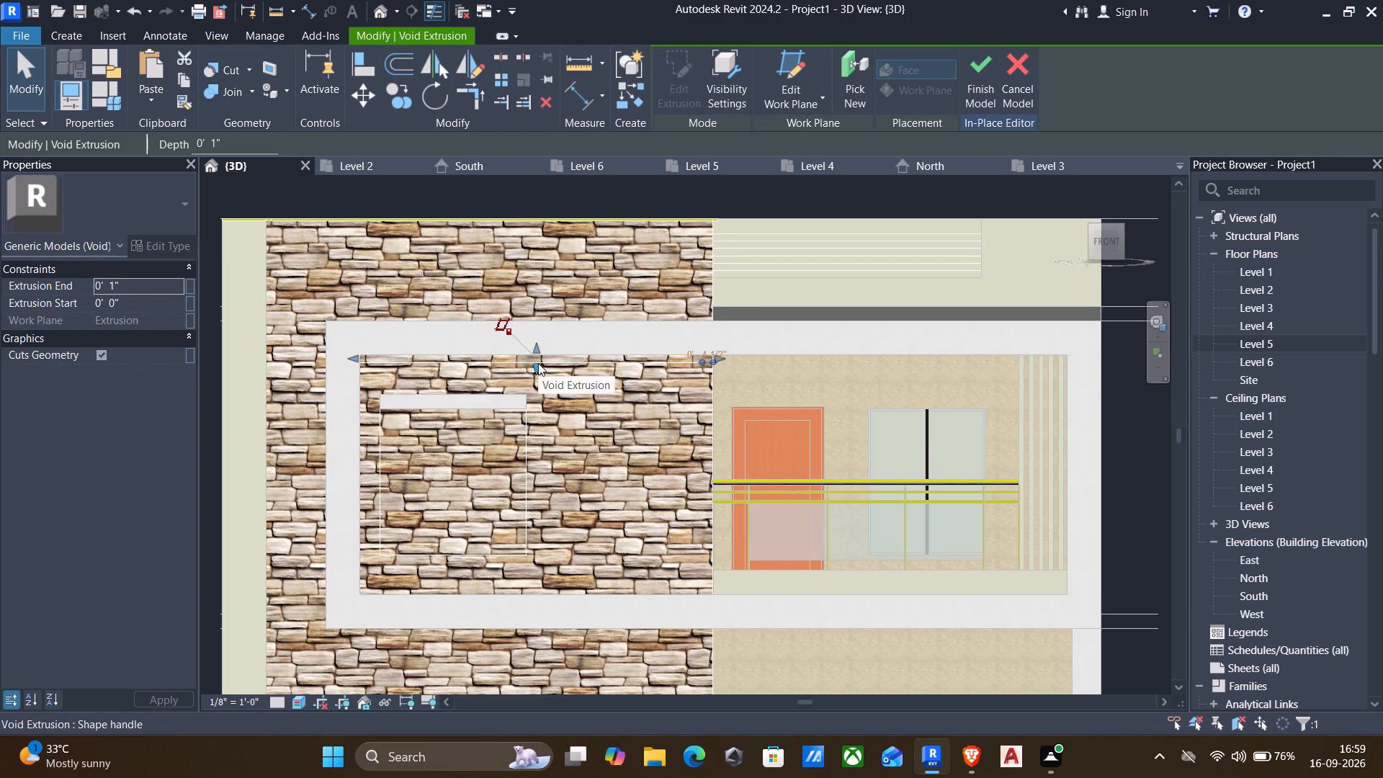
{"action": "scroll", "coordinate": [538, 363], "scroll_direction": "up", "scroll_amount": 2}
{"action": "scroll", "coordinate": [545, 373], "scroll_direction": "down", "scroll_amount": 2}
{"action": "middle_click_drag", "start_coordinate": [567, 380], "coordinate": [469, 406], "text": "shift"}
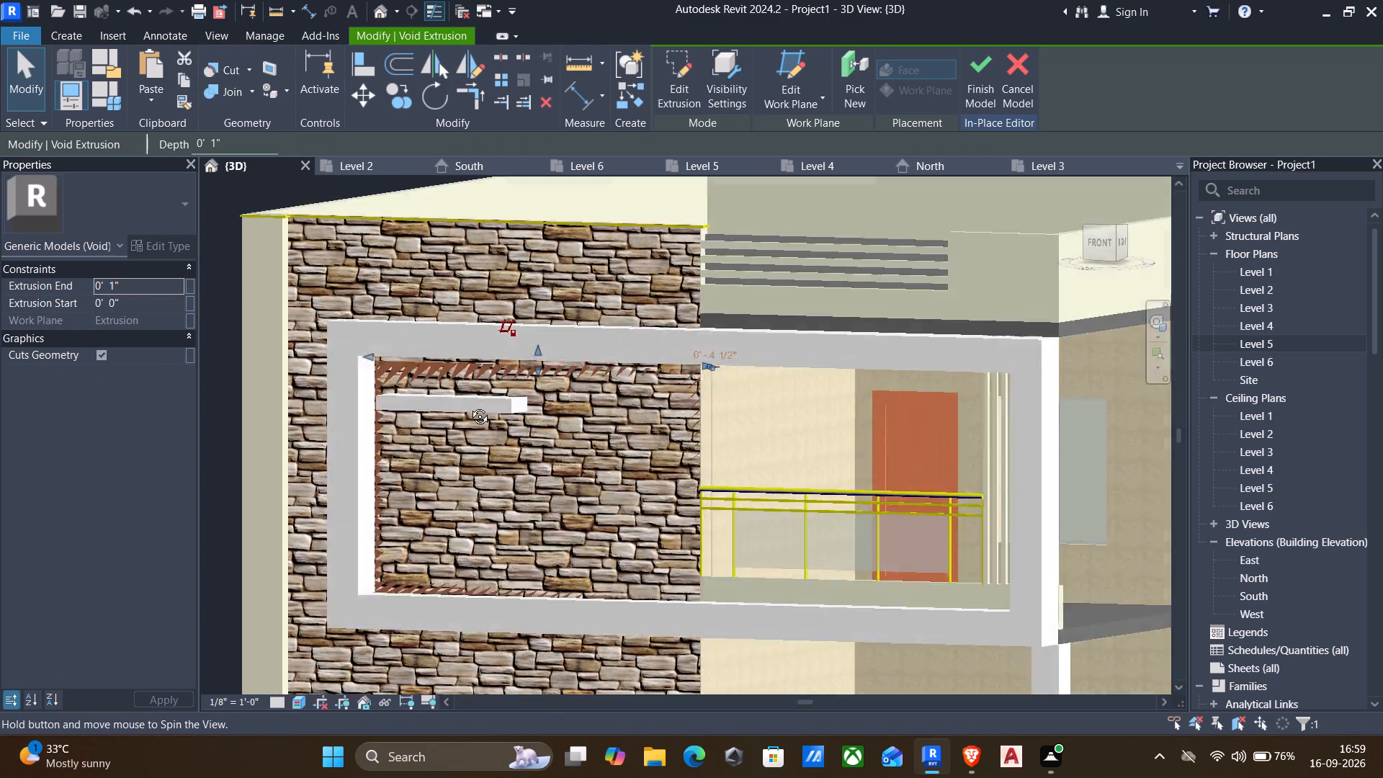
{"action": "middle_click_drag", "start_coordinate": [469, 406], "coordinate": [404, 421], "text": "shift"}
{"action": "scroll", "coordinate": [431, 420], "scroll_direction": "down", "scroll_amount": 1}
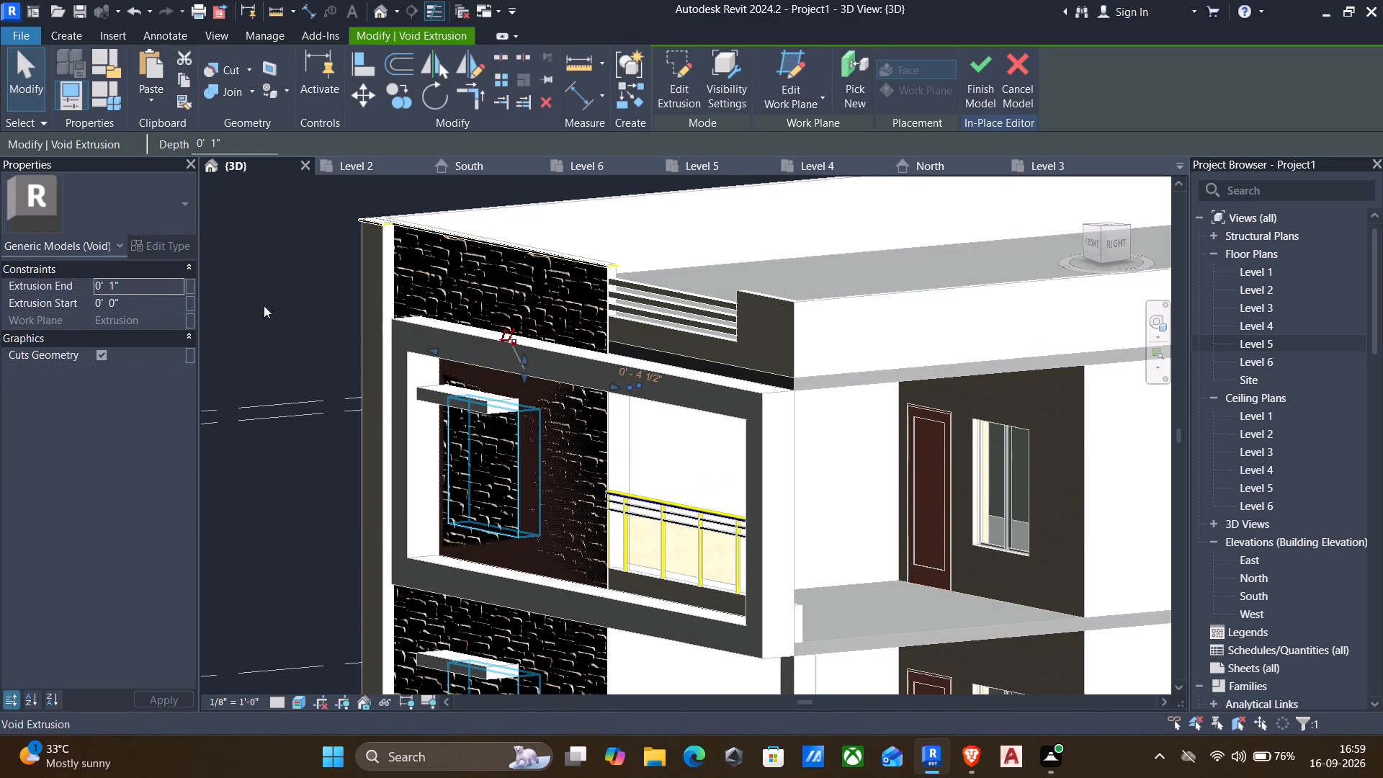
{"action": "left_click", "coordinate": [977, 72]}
Examine the cut strip along the brown panel's top edge up close, especially where it meets the balcony wall.
{"action": "scroll", "coordinate": [608, 444], "scroll_direction": "down", "scroll_amount": 1}
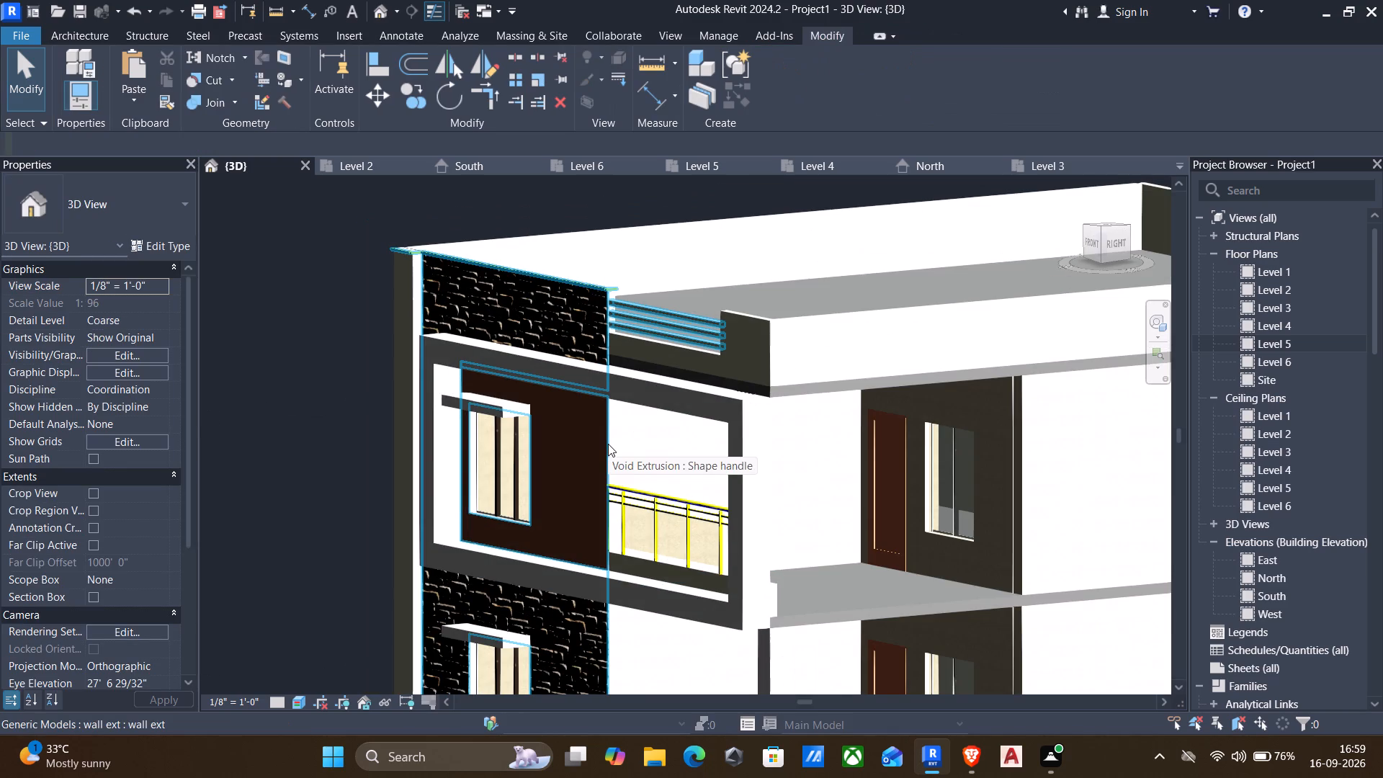
{"action": "middle_click_drag", "start_coordinate": [603, 470], "coordinate": [703, 449], "text": "shift"}
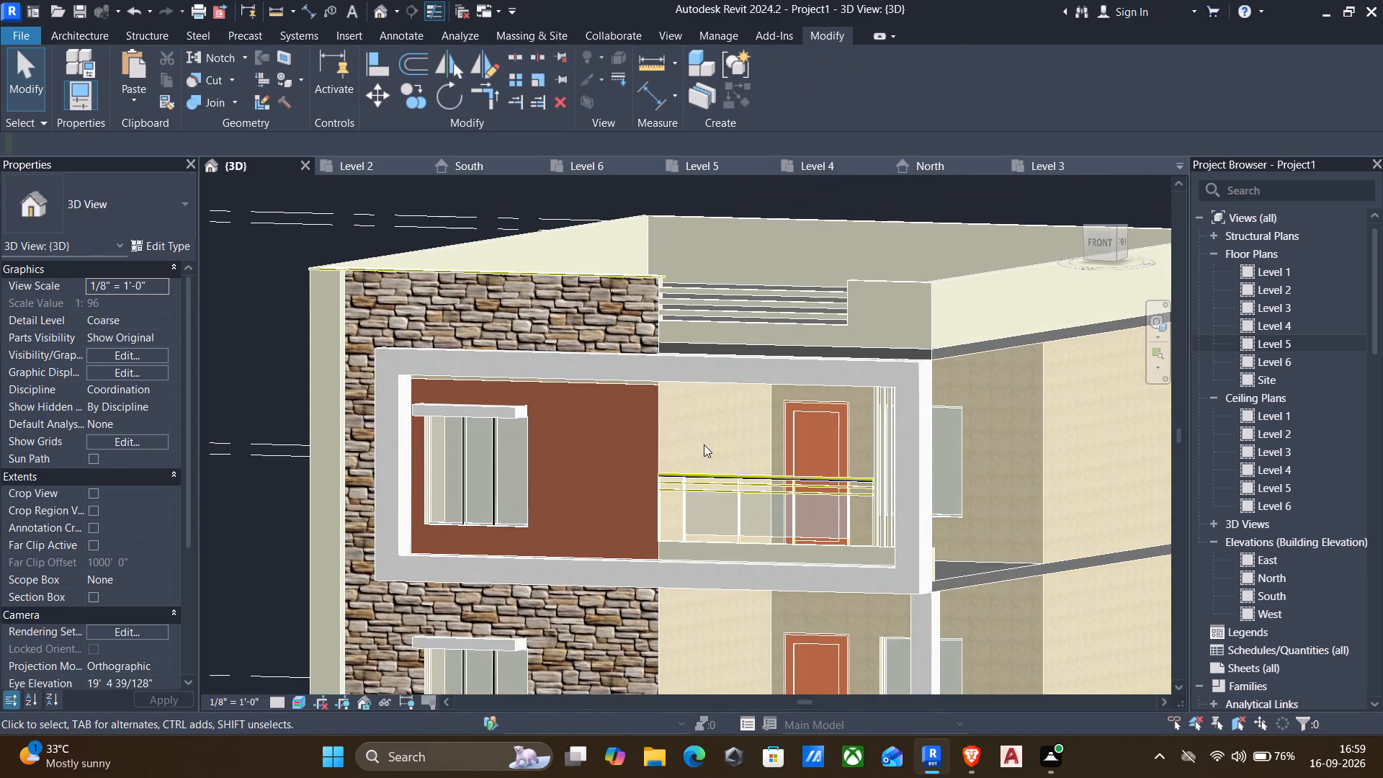
{"action": "scroll", "coordinate": [596, 406], "scroll_direction": "up", "scroll_amount": 6}
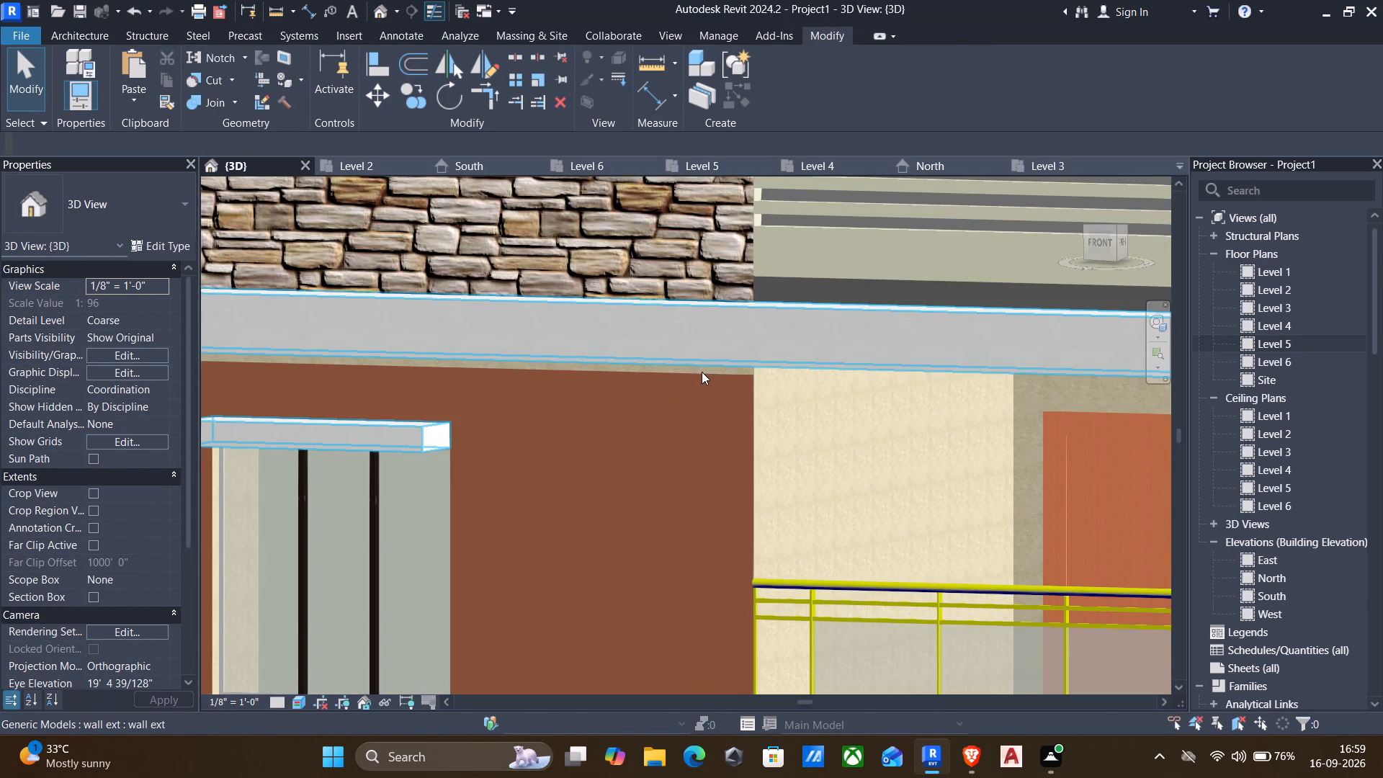
{"action": "scroll", "coordinate": [708, 397], "scroll_direction": "up", "scroll_amount": 6}
{"action": "scroll", "coordinate": [743, 345], "scroll_direction": "up", "scroll_amount": 3}
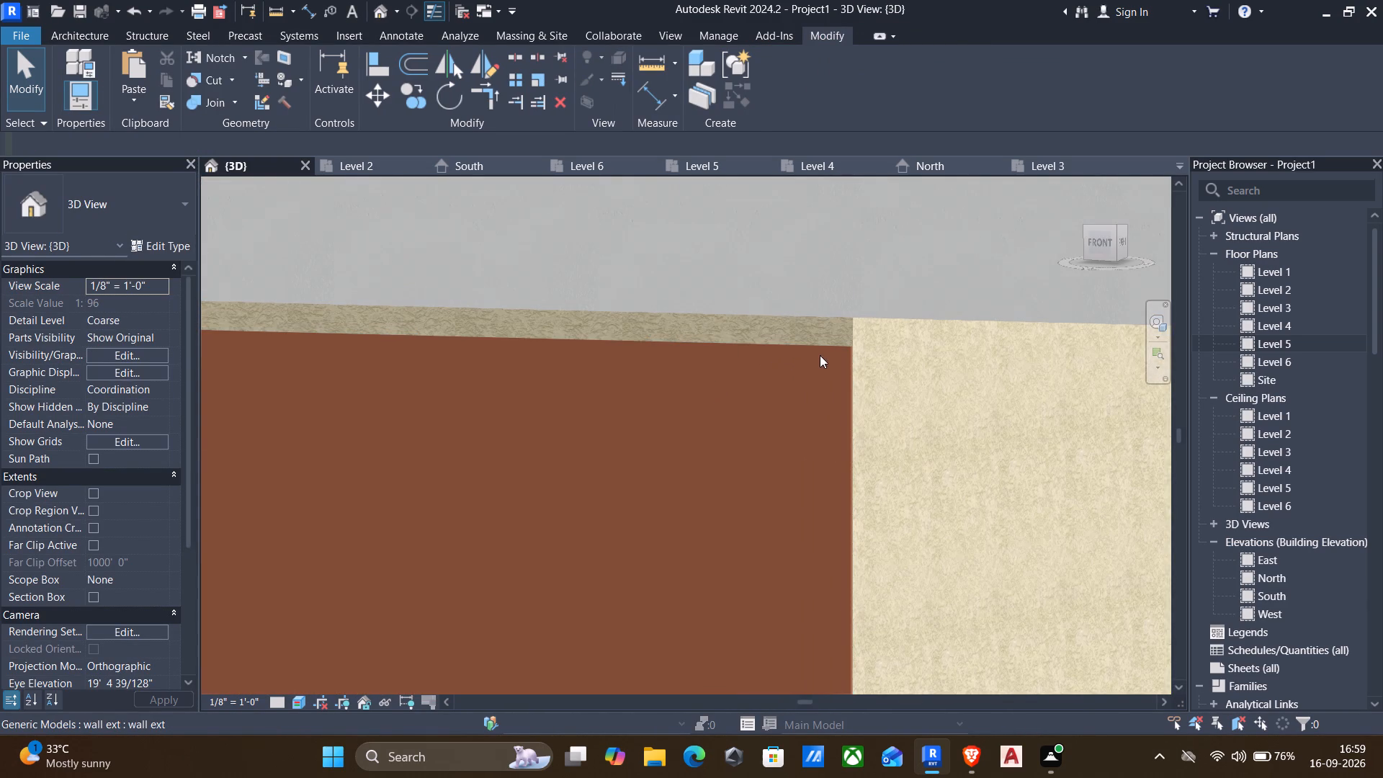
{"action": "scroll", "coordinate": [570, 349], "scroll_direction": "down", "scroll_amount": 2}
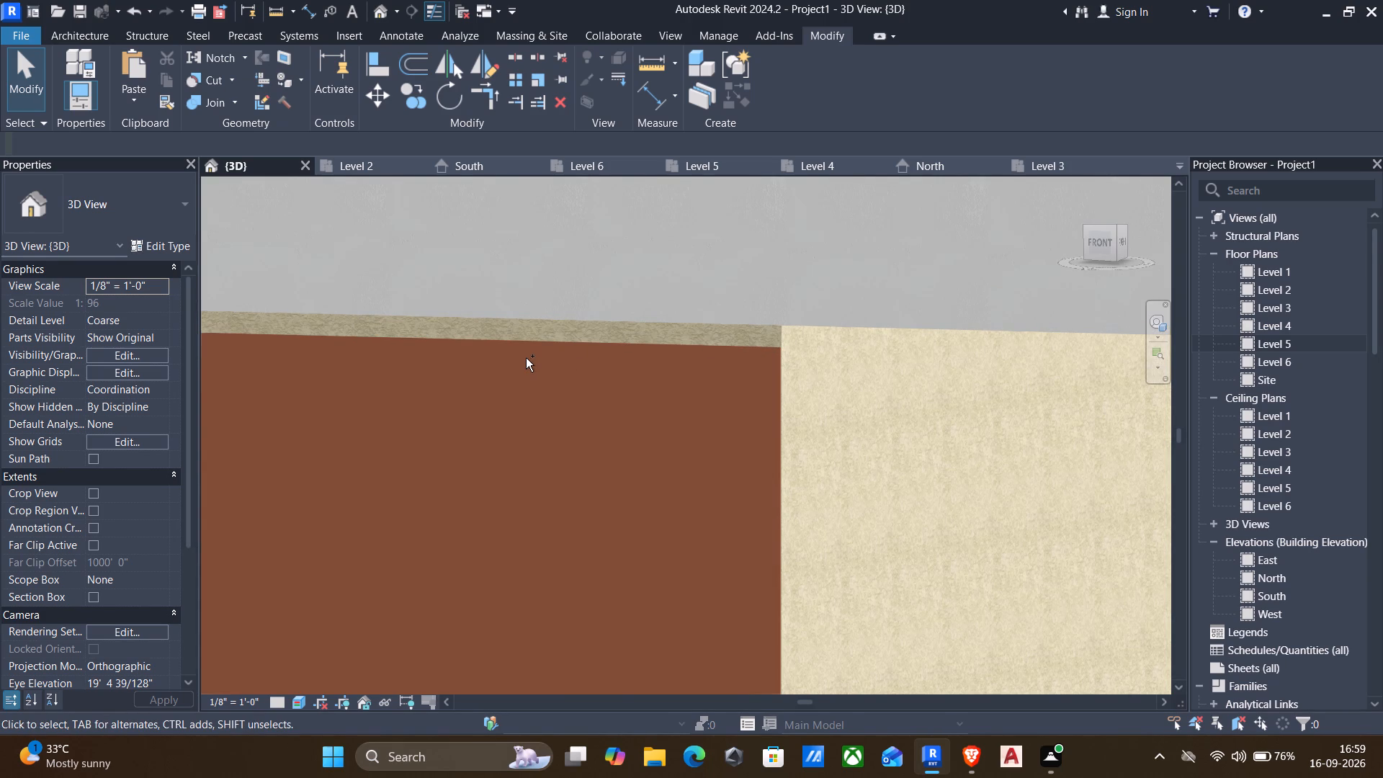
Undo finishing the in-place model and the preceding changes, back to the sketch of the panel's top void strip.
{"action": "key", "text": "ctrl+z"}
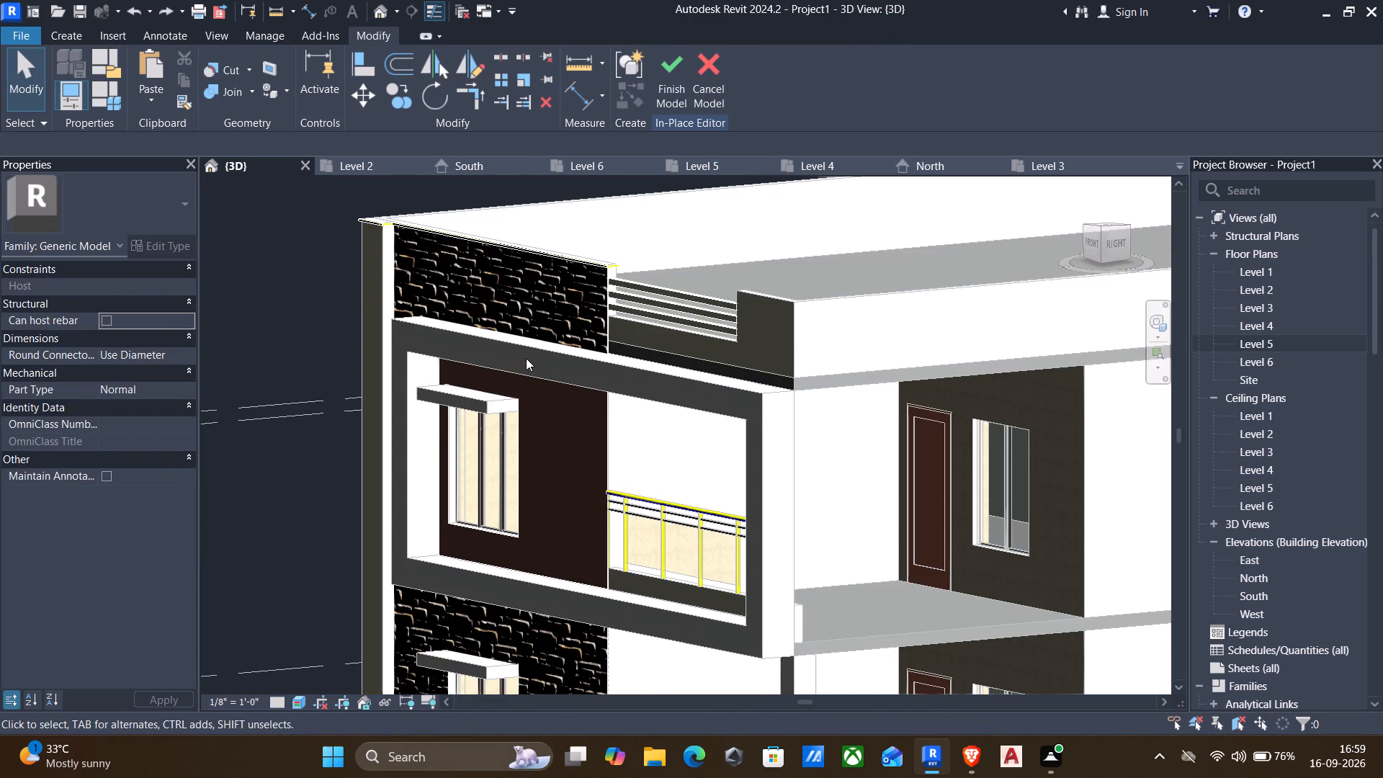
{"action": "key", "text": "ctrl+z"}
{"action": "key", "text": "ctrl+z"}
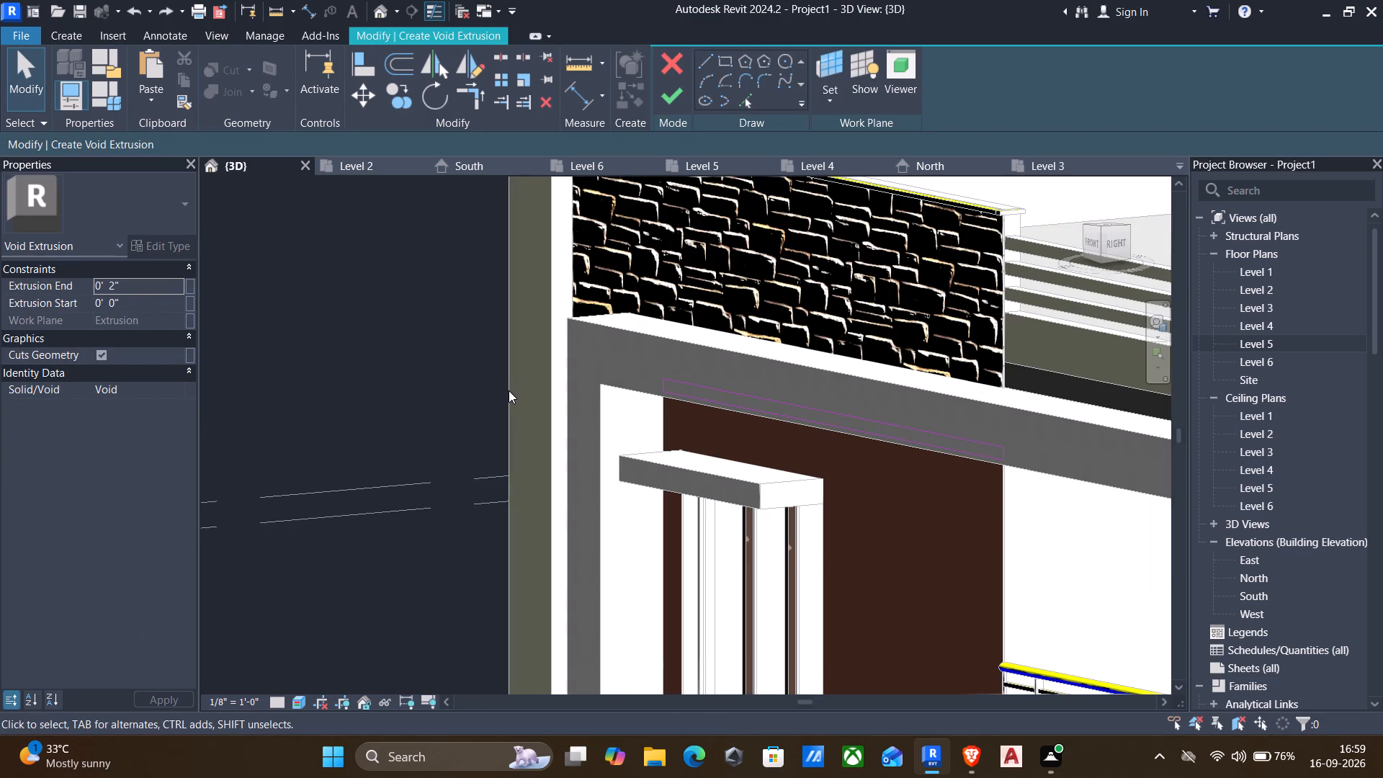
Set the Extrusion End of the panel's top void strip to 1/2" and finish its sketch.
{"action": "middle_click_drag", "start_coordinate": [770, 420], "coordinate": [769, 332], "text": "shift"}
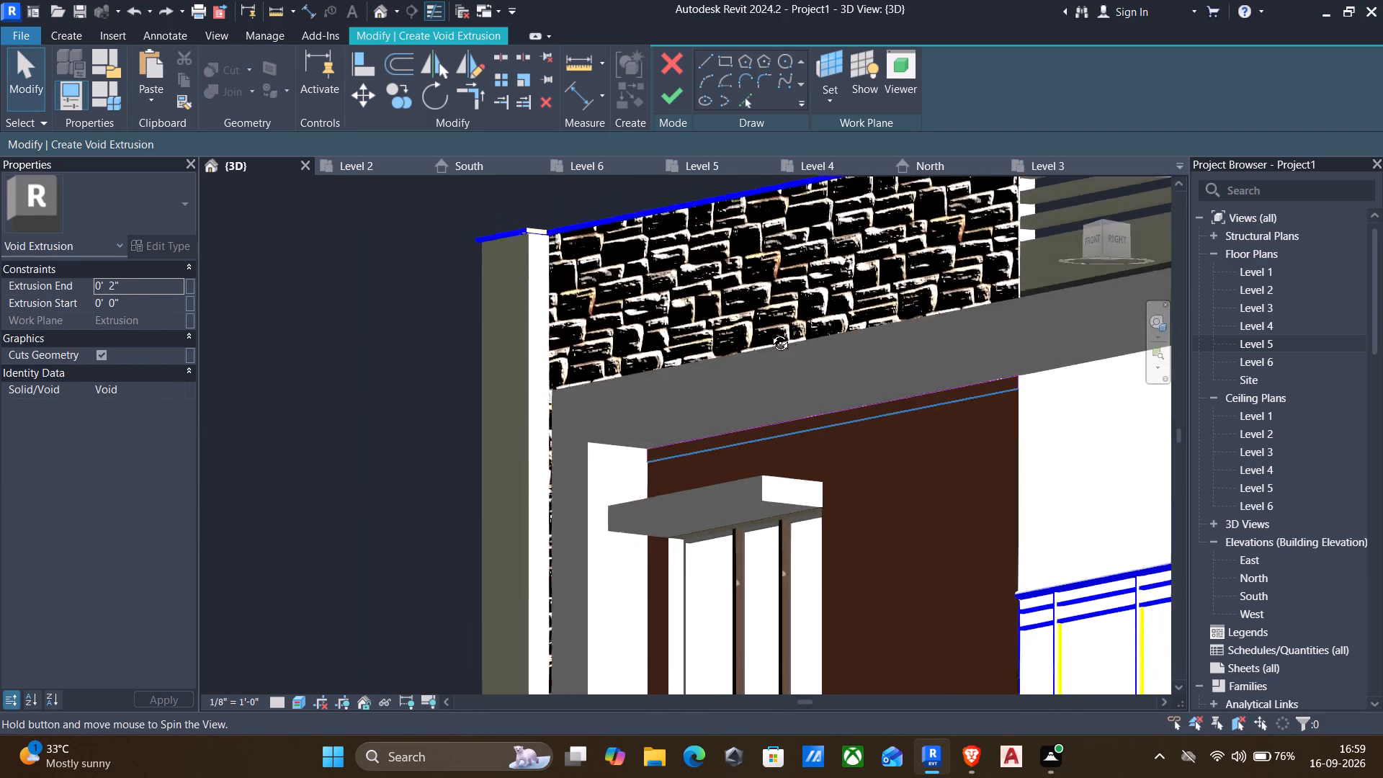
{"action": "middle_click_drag", "start_coordinate": [769, 332], "coordinate": [713, 338], "text": "shift"}
{"action": "scroll", "coordinate": [956, 412], "scroll_direction": "up", "scroll_amount": 3}
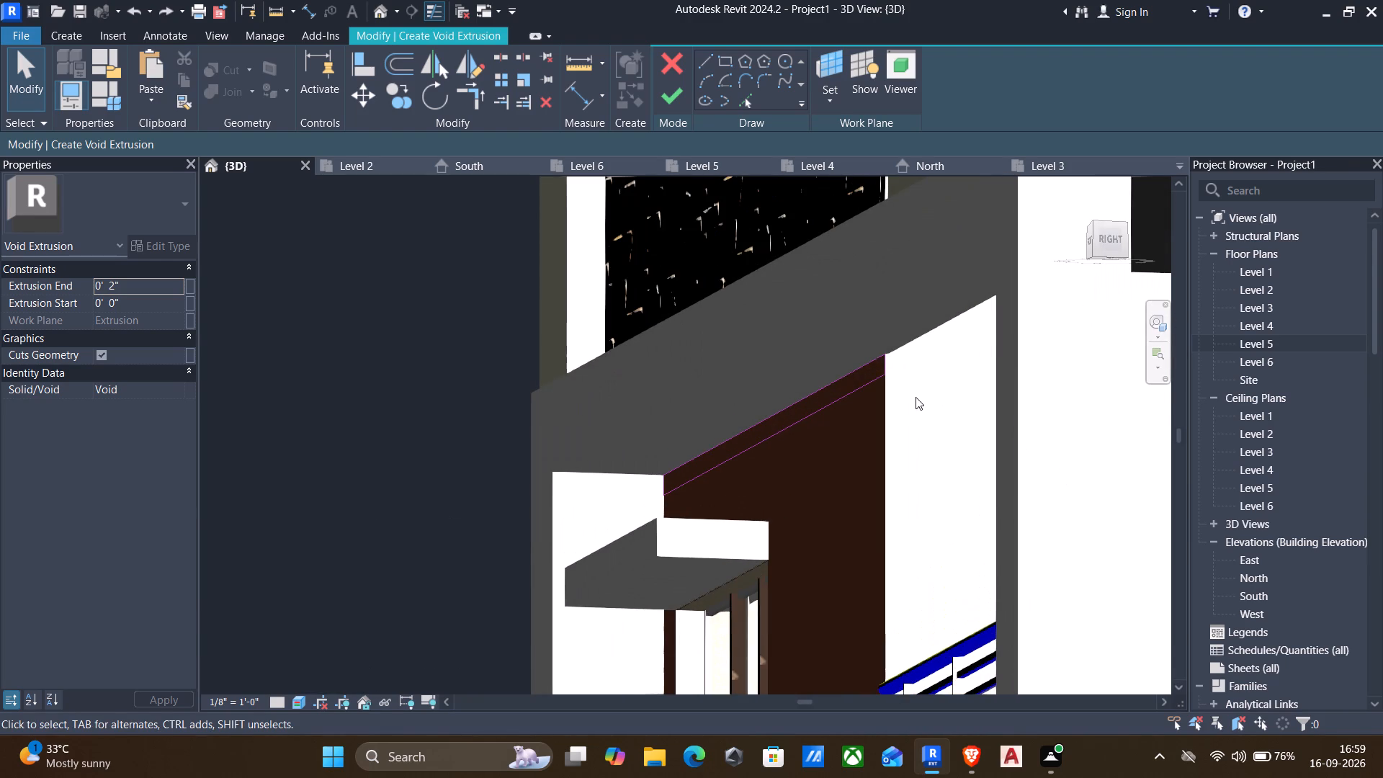
{"action": "middle_click_drag", "start_coordinate": [910, 401], "coordinate": [906, 413], "text": "shift"}
{"action": "scroll", "coordinate": [889, 396], "scroll_direction": "up", "scroll_amount": 3}
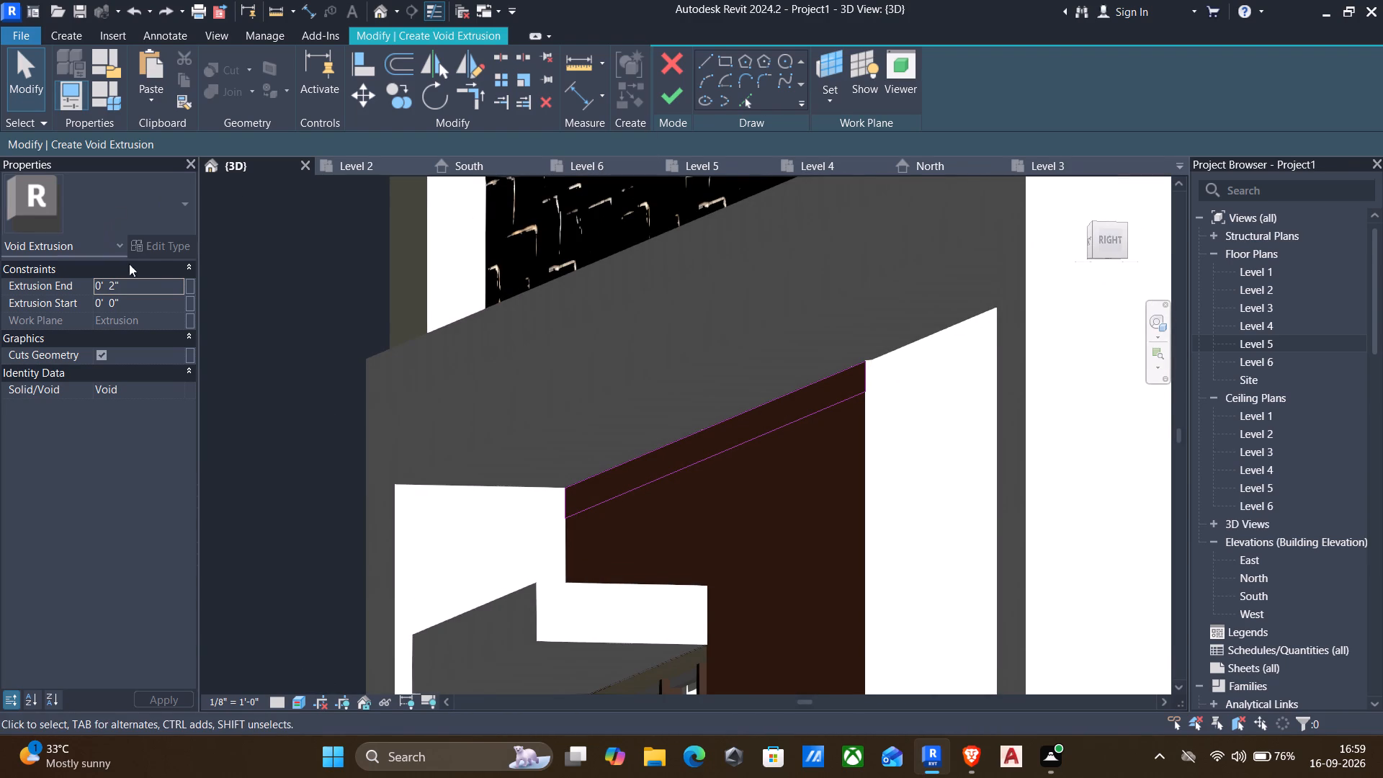
{"action": "left_click", "coordinate": [147, 286]}
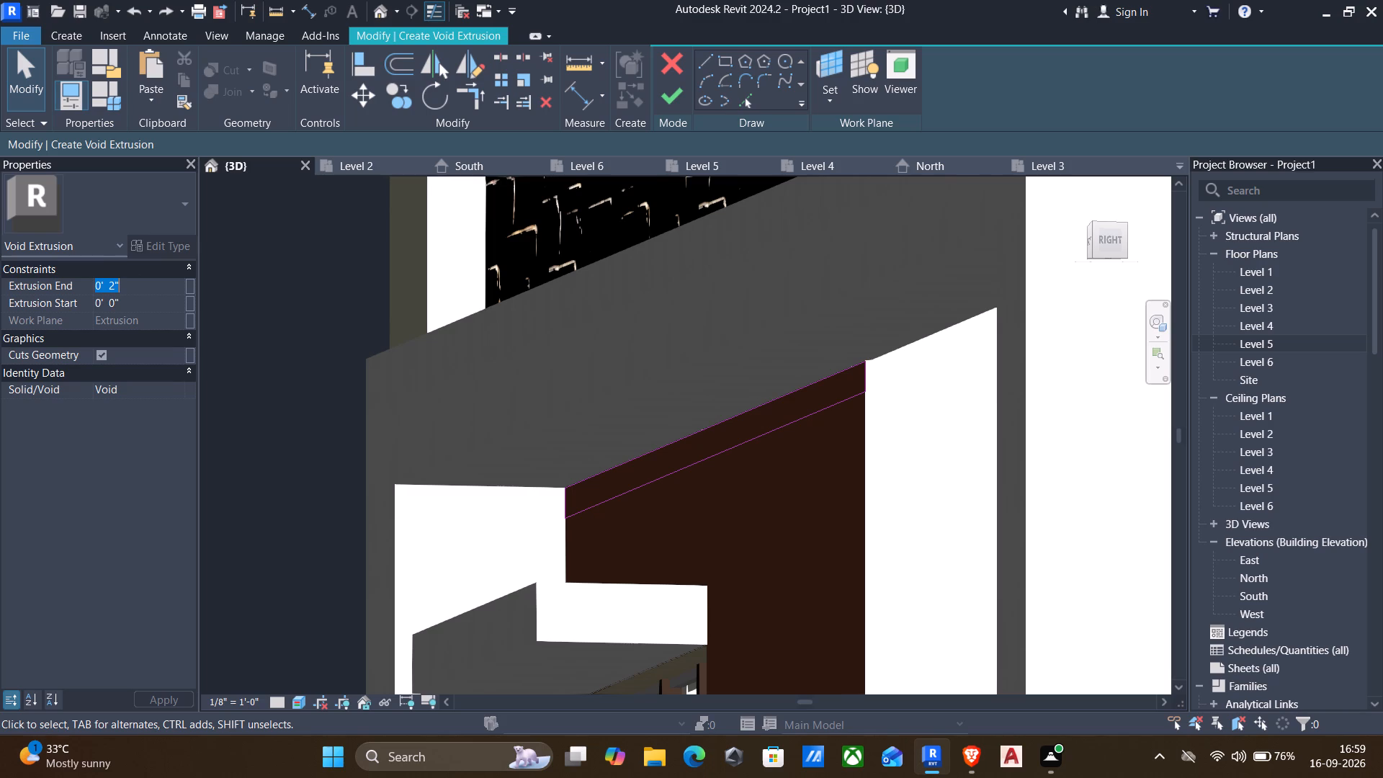
{"action": "type", "text": "0.5"}
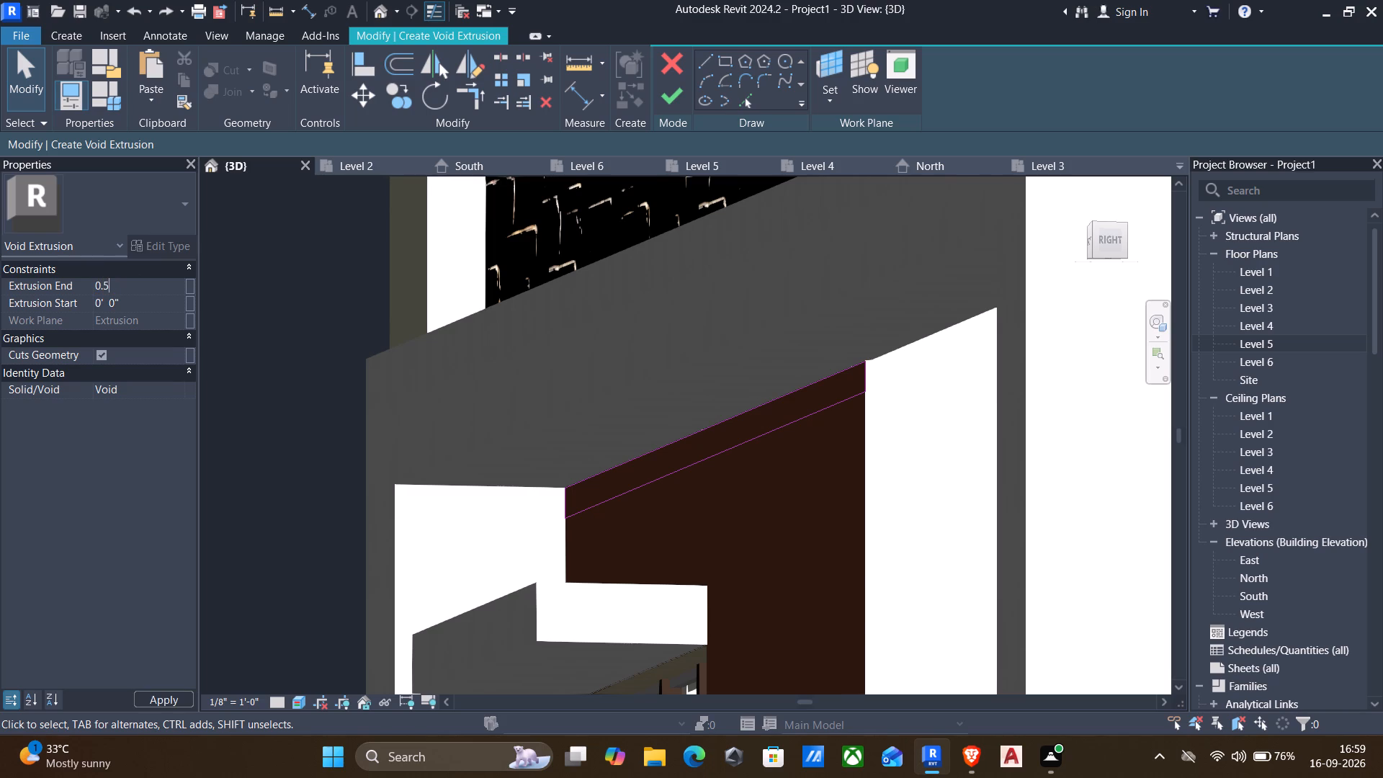
{"action": "key", "text": "shift+quotedbl"}
{"action": "key", "text": "Return"}
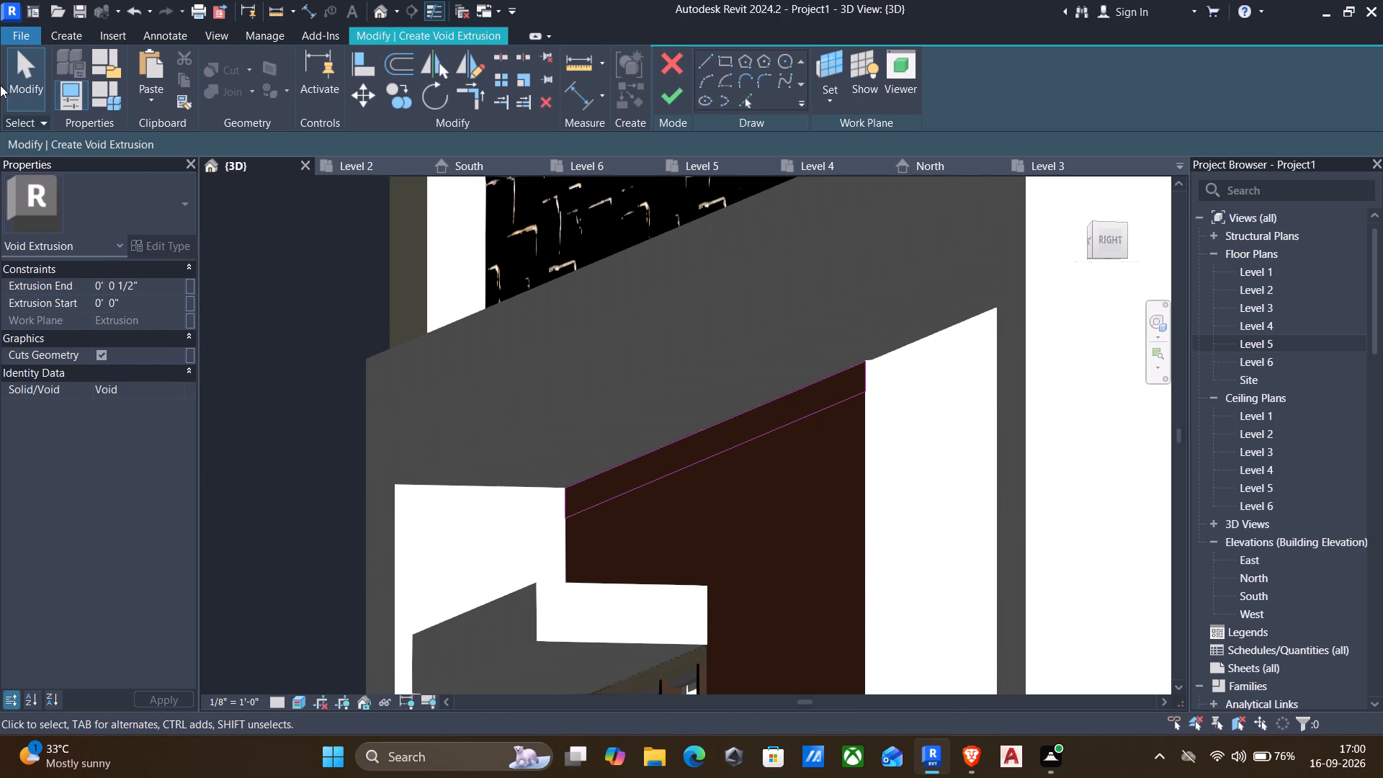
{"action": "left_click", "coordinate": [665, 86]}
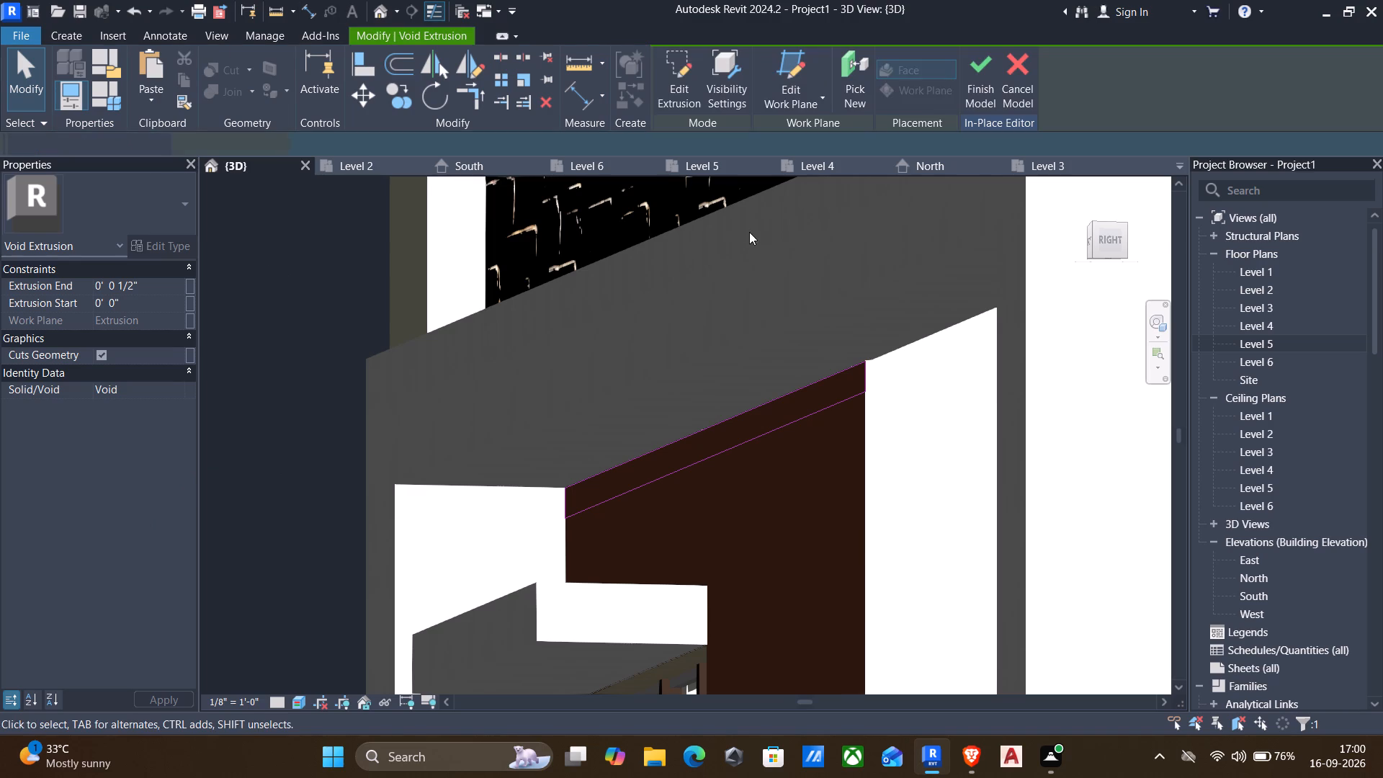
Finish the in-place model with the 1/2" void strip along the brown panel's top edge.
{"action": "scroll", "coordinate": [833, 430], "scroll_direction": "down", "scroll_amount": 1}
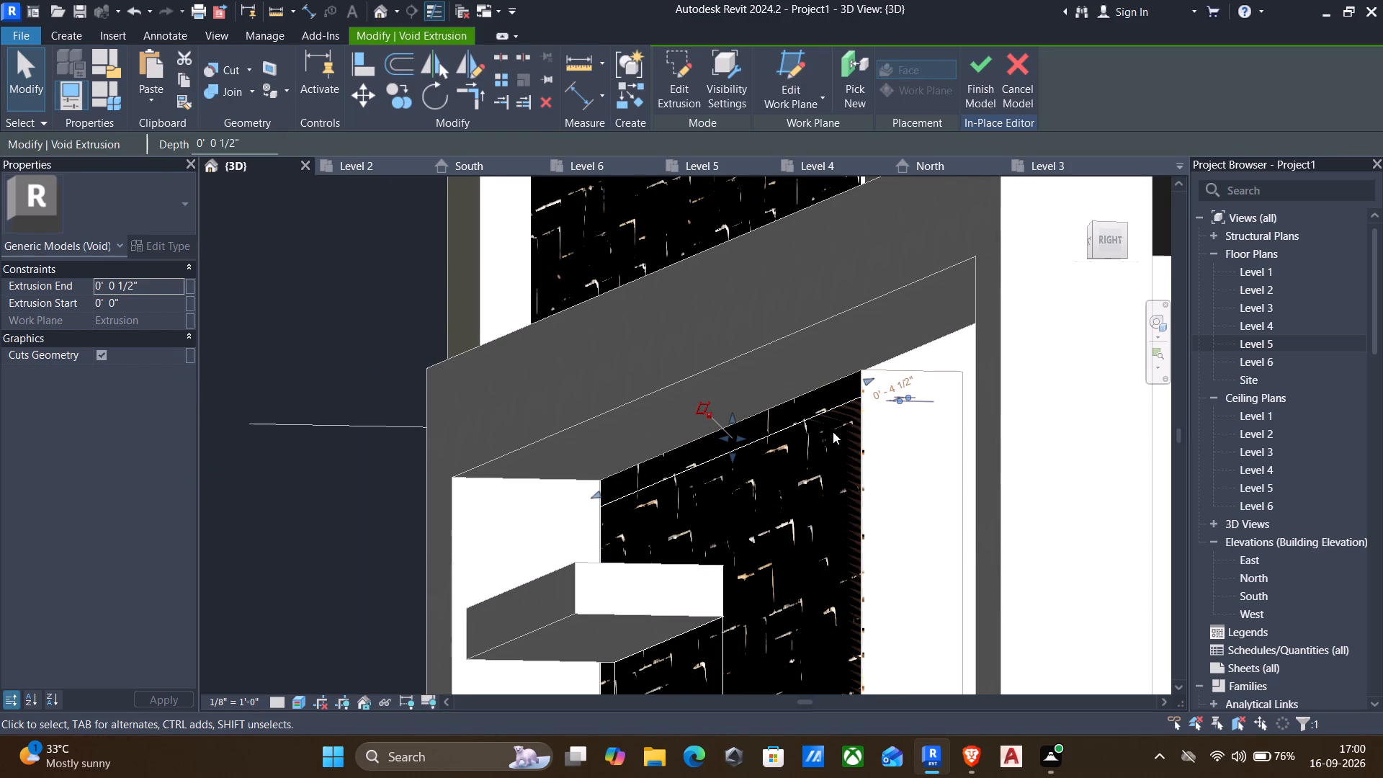
{"action": "middle_click_drag", "start_coordinate": [818, 487], "coordinate": [861, 483], "text": "shift"}
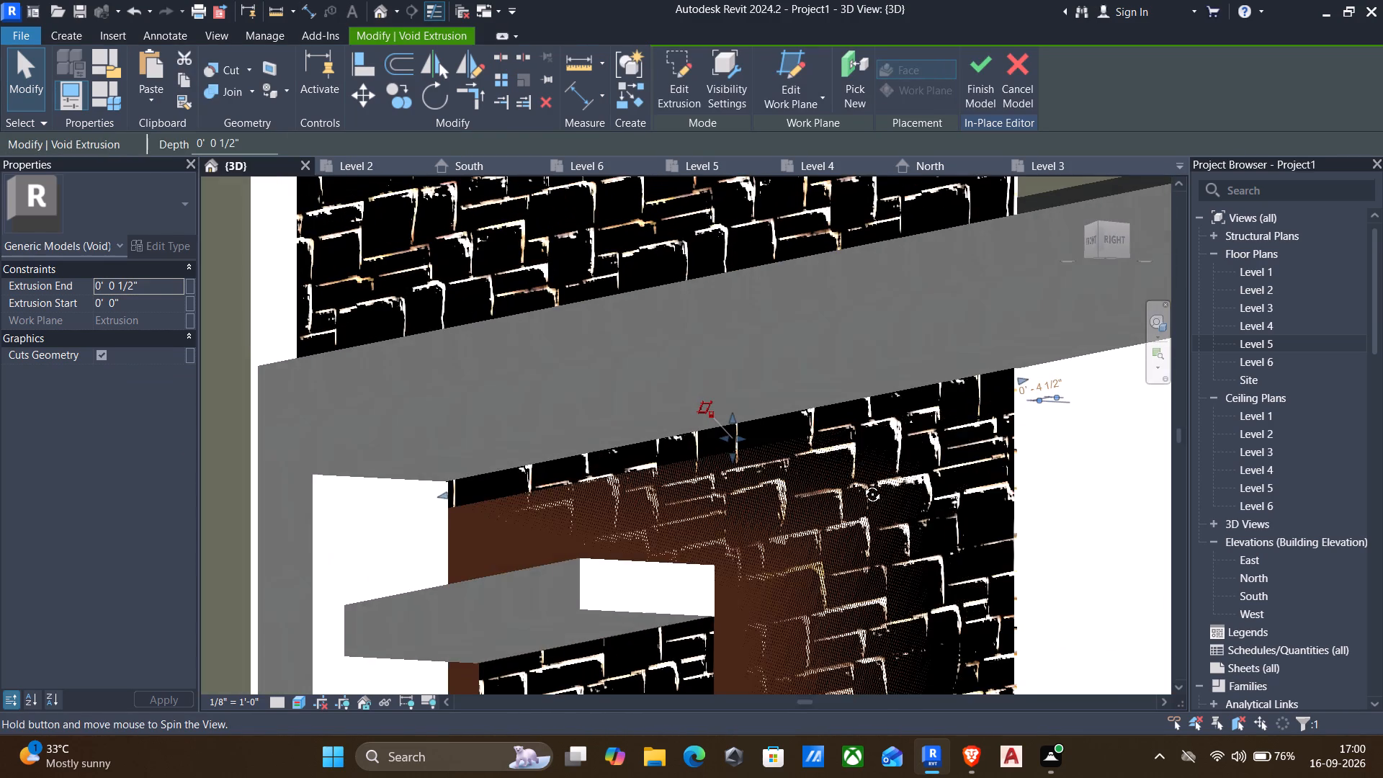
{"action": "middle_click_drag", "start_coordinate": [861, 483], "coordinate": [861, 483], "text": "shift"}
{"action": "scroll", "coordinate": [860, 480], "scroll_direction": "down", "scroll_amount": 3}
{"action": "middle_click_drag", "start_coordinate": [849, 484], "coordinate": [850, 511], "text": "shift"}
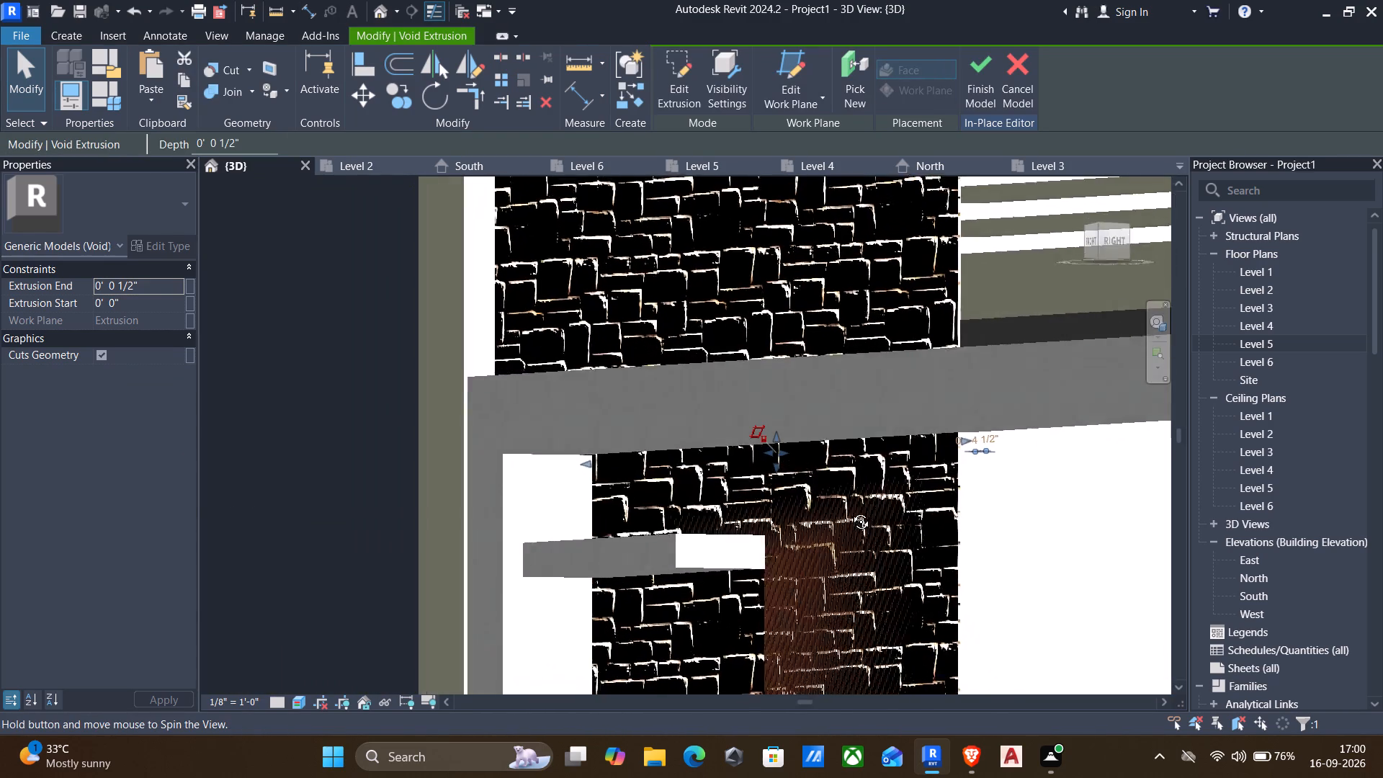
{"action": "middle_click_drag", "start_coordinate": [850, 511], "coordinate": [871, 530], "text": "shift"}
{"action": "scroll", "coordinate": [871, 530], "scroll_direction": "down", "scroll_amount": 4}
{"action": "scroll", "coordinate": [829, 515], "scroll_direction": "up", "scroll_amount": 2}
{"action": "scroll", "coordinate": [826, 514], "scroll_direction": "down", "scroll_amount": 2}
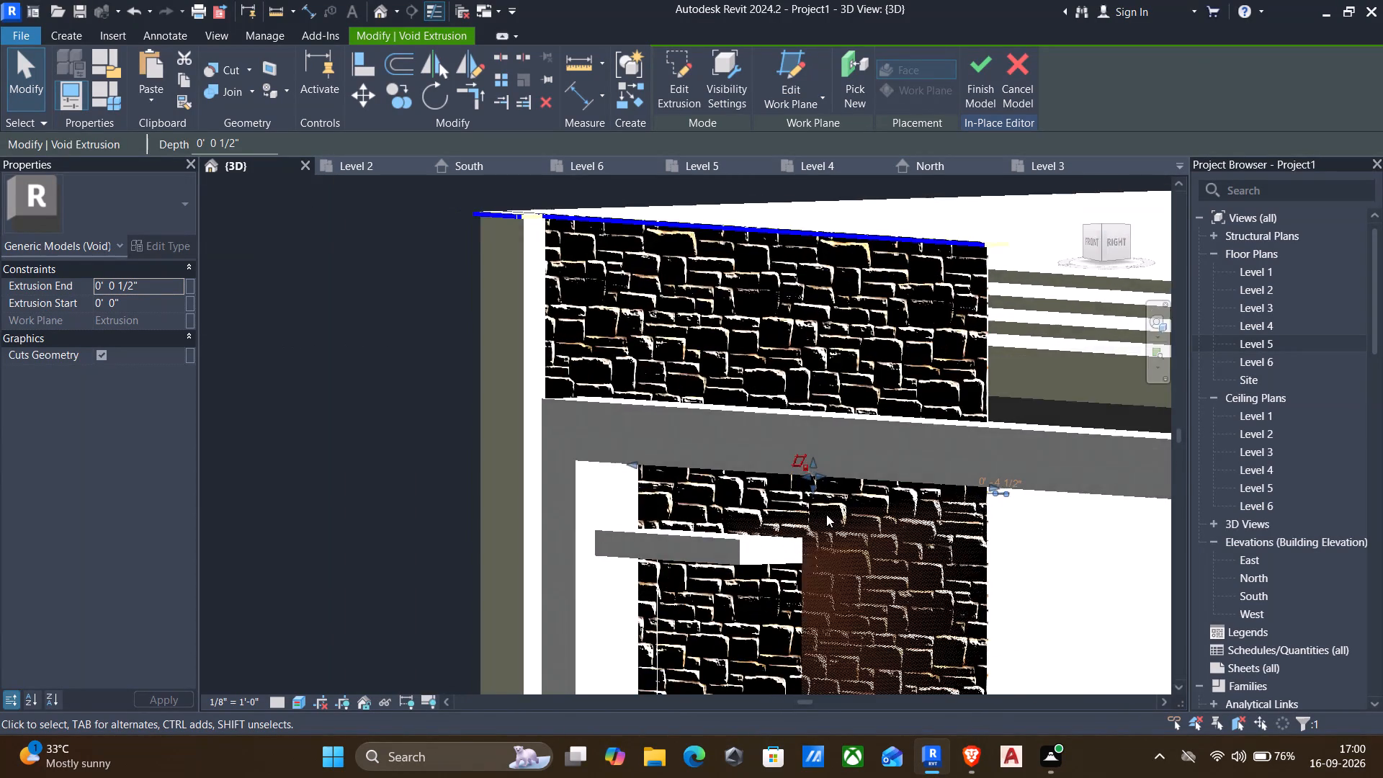
{"action": "scroll", "coordinate": [826, 514], "scroll_direction": "down", "scroll_amount": 4}
{"action": "middle_click_drag", "start_coordinate": [811, 715], "coordinate": [853, 714], "text": "shift"}
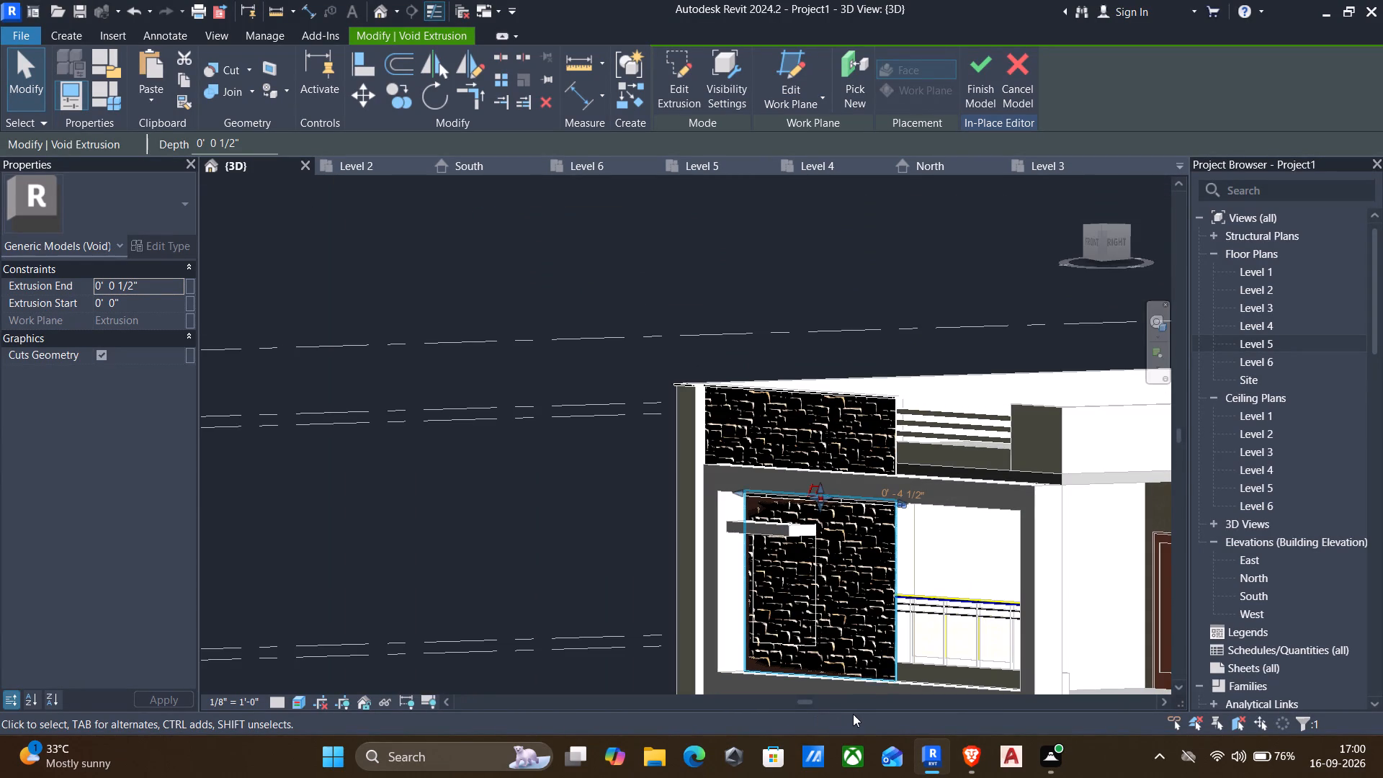
{"action": "middle_click_drag", "start_coordinate": [853, 714], "coordinate": [864, 712], "text": "shift"}
{"action": "scroll", "coordinate": [769, 570], "scroll_direction": "down", "scroll_amount": 2}
{"action": "middle_click_drag", "start_coordinate": [712, 554], "coordinate": [769, 572], "text": "shift"}
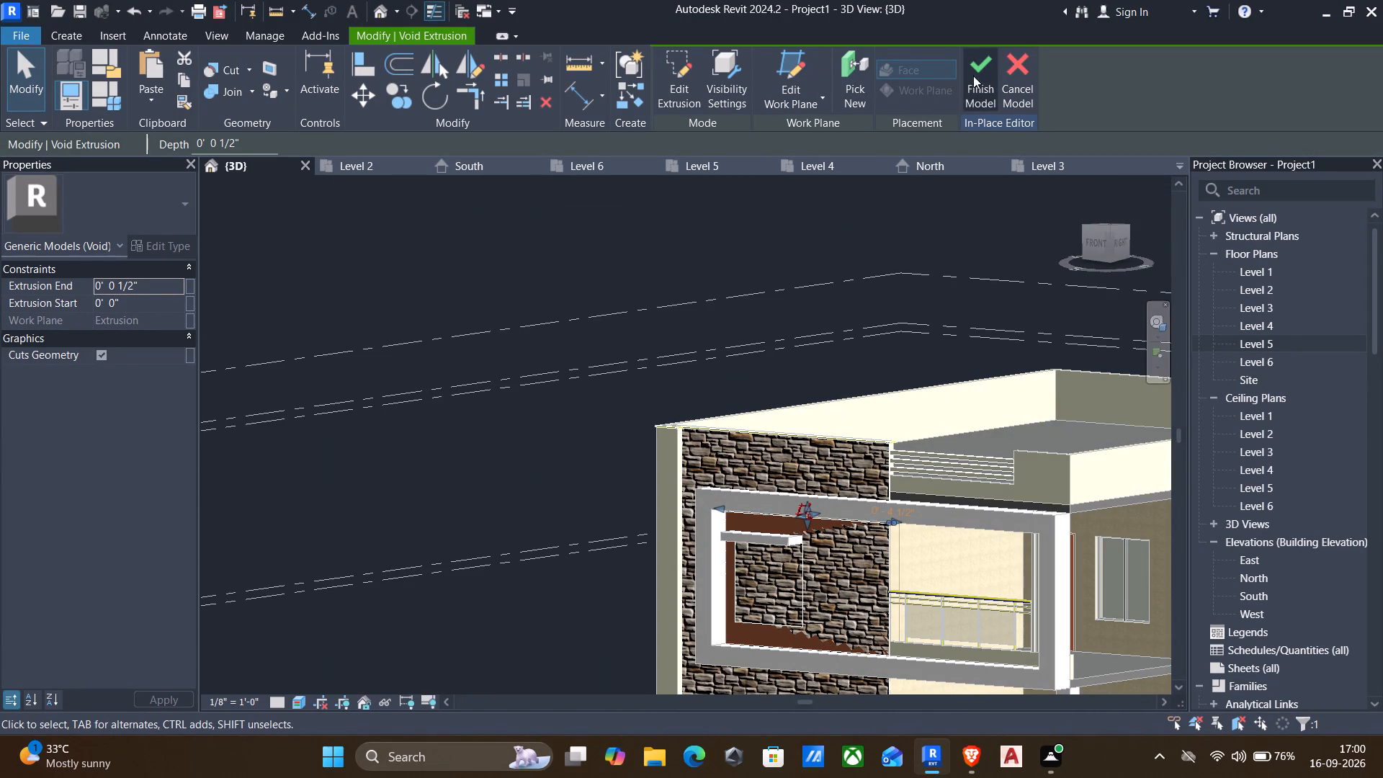
{"action": "left_click", "coordinate": [982, 67]}
Examine the cut strip above the upper window from below and select the in-place model around it to inspect the cut.
{"action": "scroll", "coordinate": [818, 530], "scroll_direction": "up", "scroll_amount": 3}
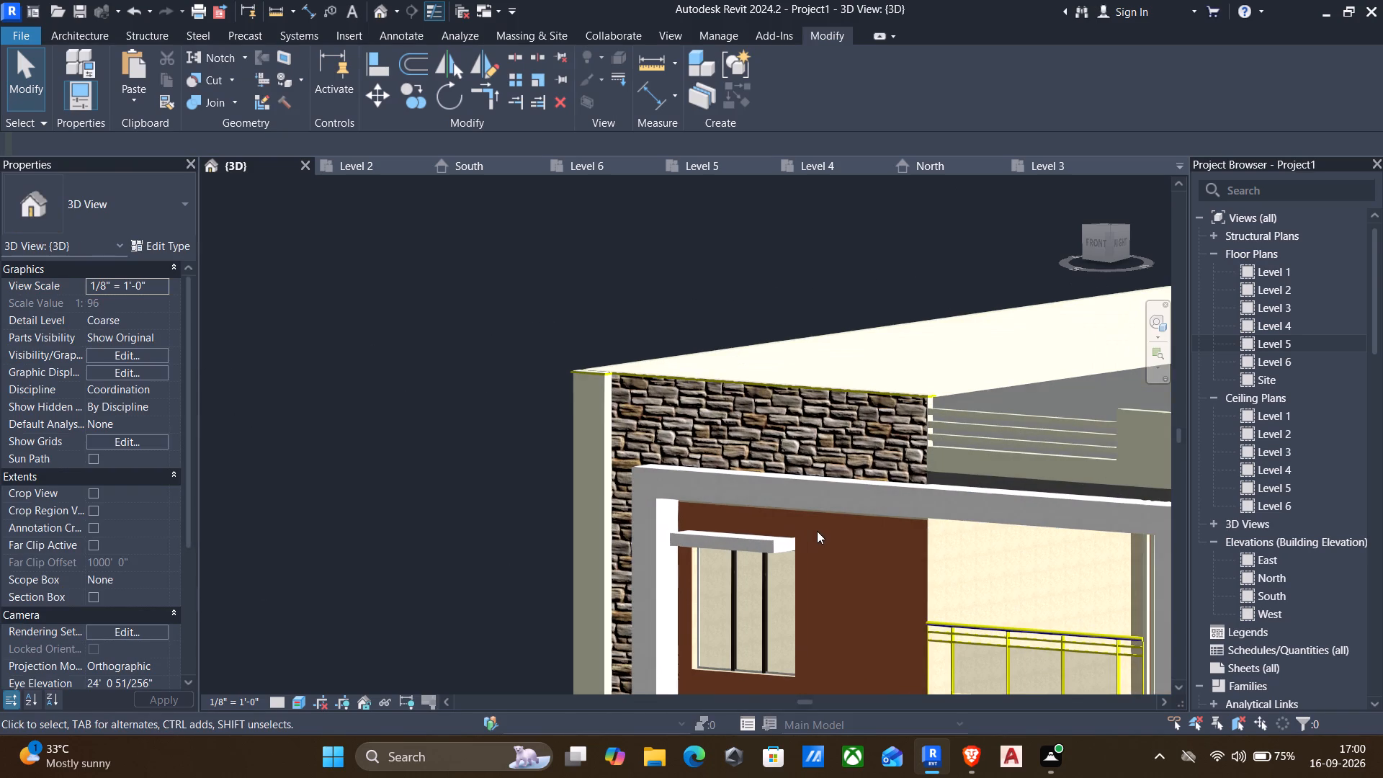
{"action": "middle_click_drag", "start_coordinate": [817, 531], "coordinate": [803, 448], "text": "shift"}
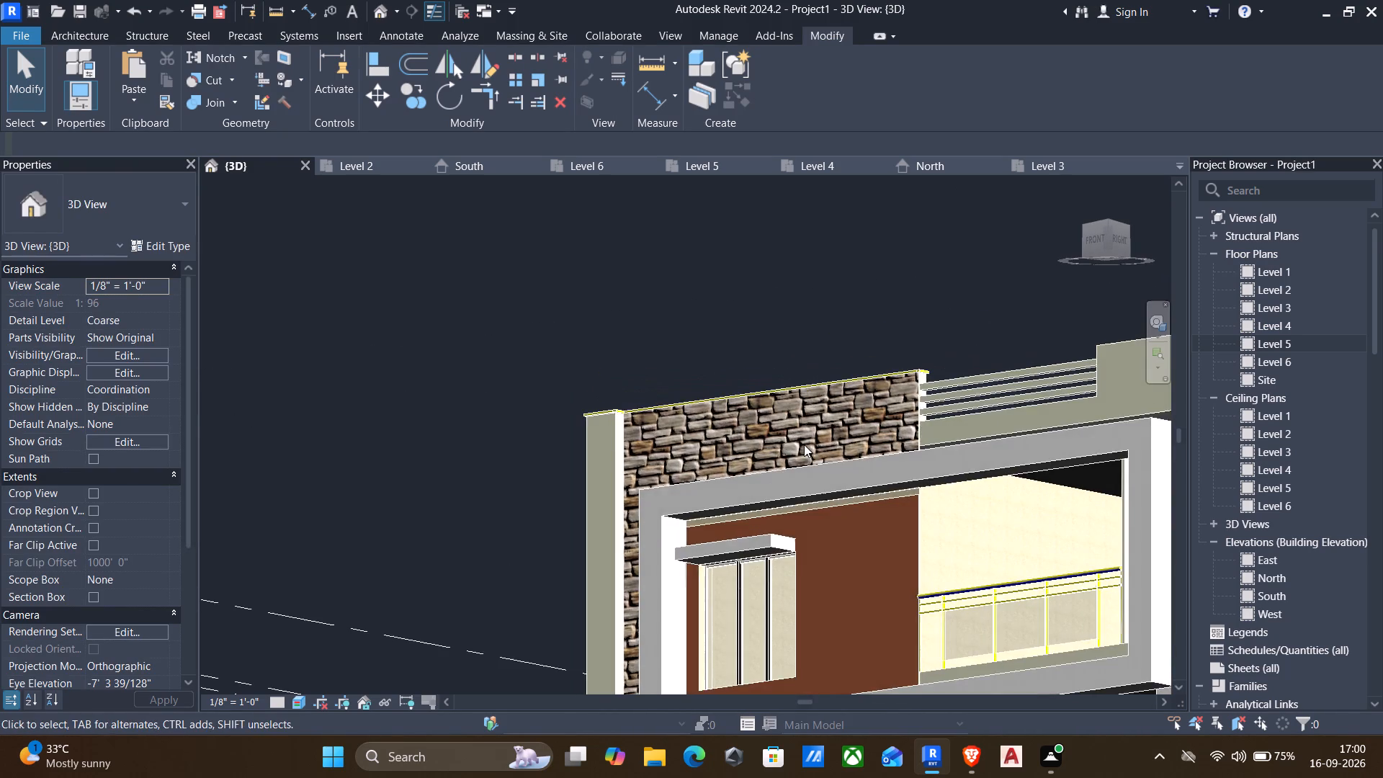
{"action": "scroll", "coordinate": [843, 483], "scroll_direction": "up", "scroll_amount": 3}
{"action": "scroll", "coordinate": [921, 521], "scroll_direction": "up", "scroll_amount": 10}
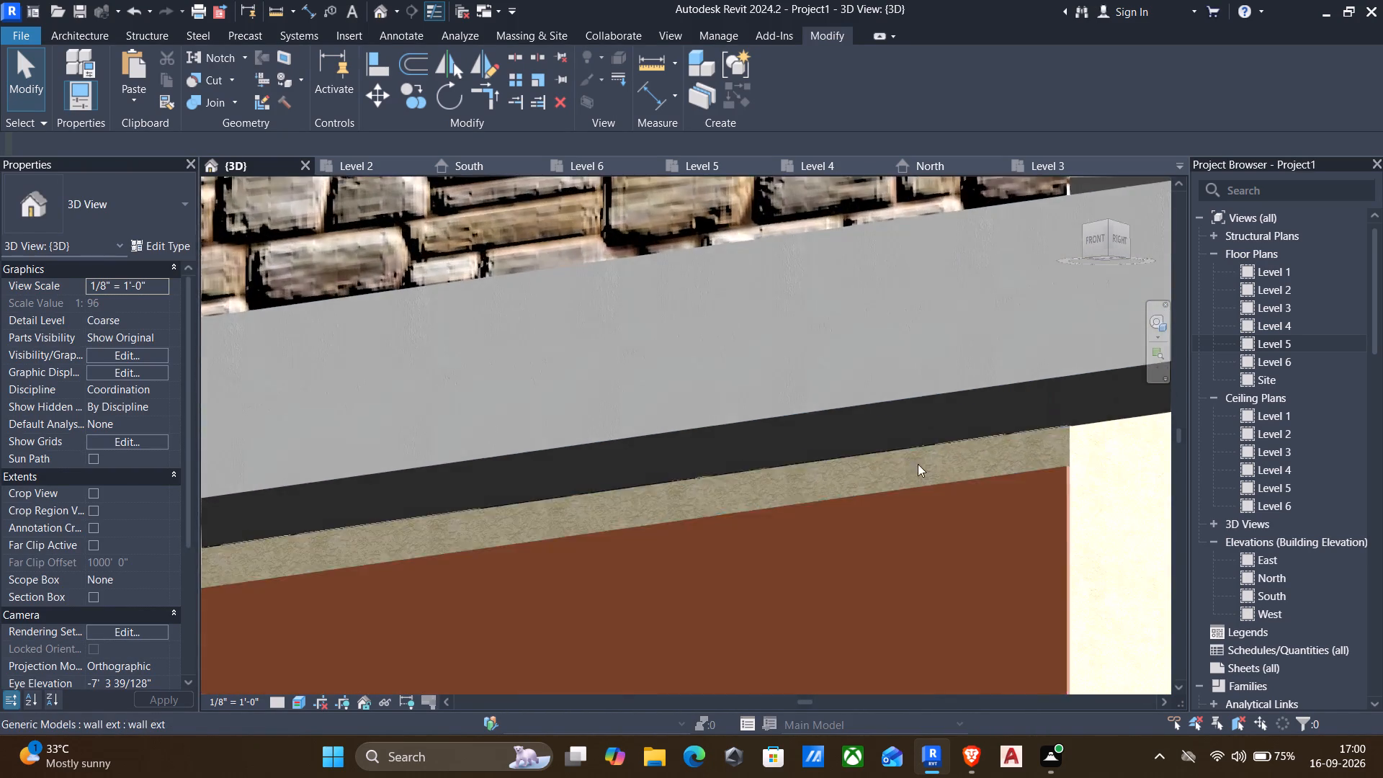
{"action": "scroll", "coordinate": [903, 450], "scroll_direction": "up", "scroll_amount": 7}
{"action": "scroll", "coordinate": [893, 472], "scroll_direction": "down", "scroll_amount": 1, "text": "shift"}
{"action": "scroll", "coordinate": [907, 491], "scroll_direction": "down", "scroll_amount": 4}
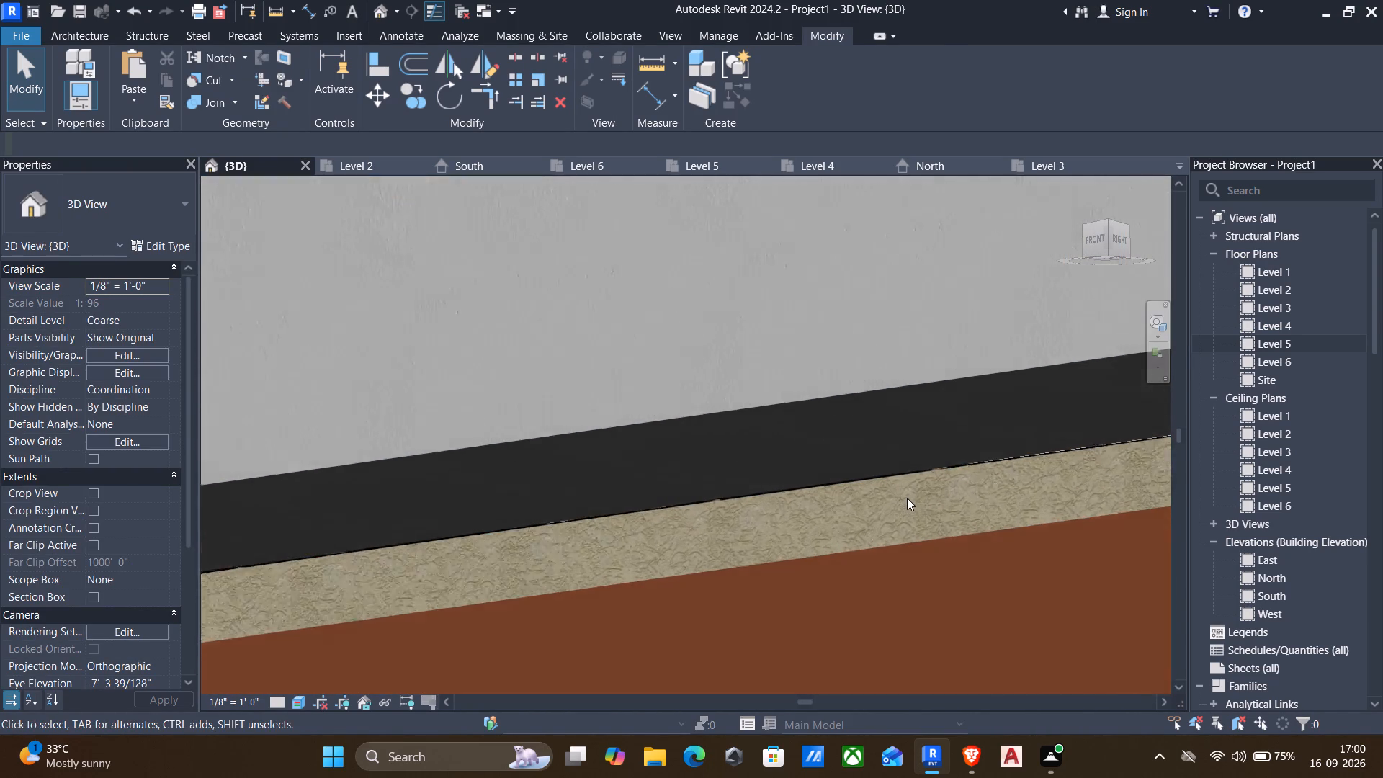
{"action": "scroll", "coordinate": [907, 498], "scroll_direction": "up", "scroll_amount": 3}
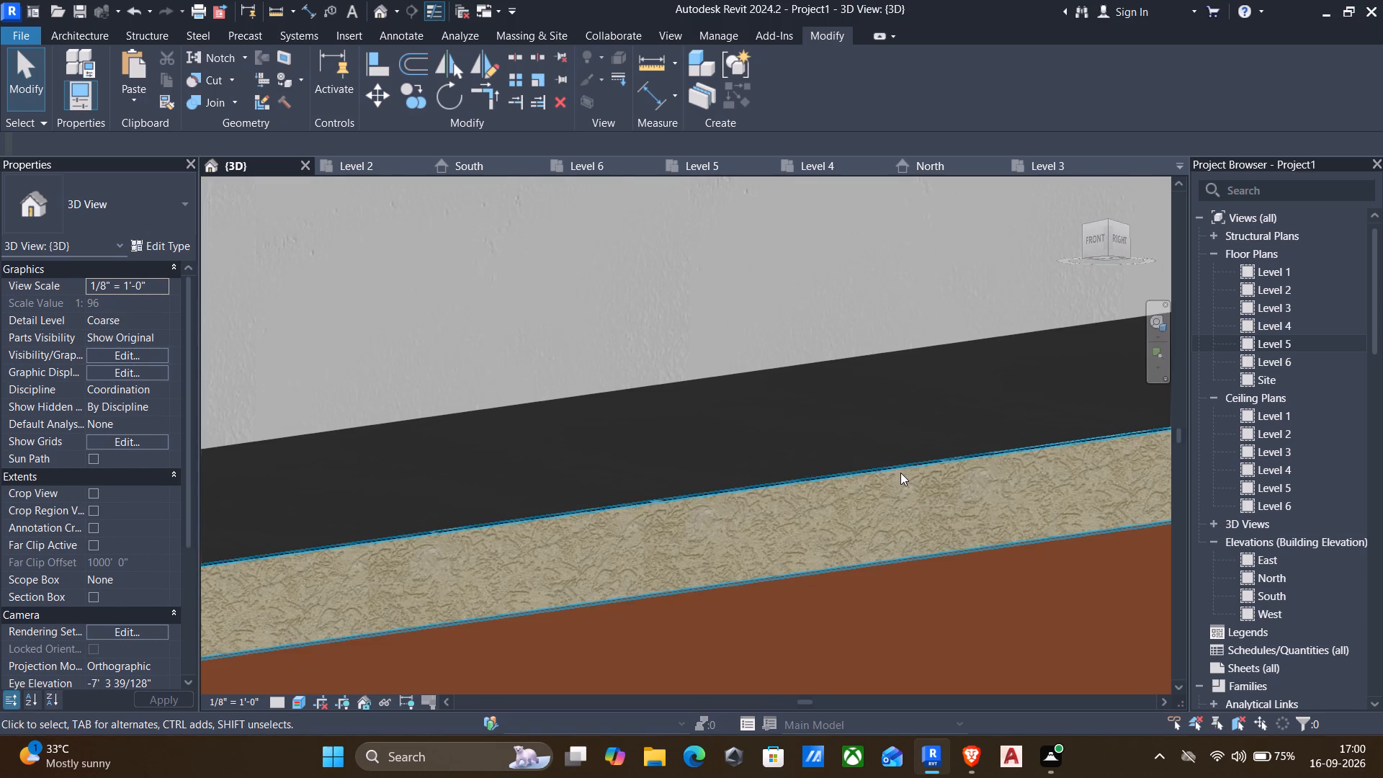
{"action": "left_click", "coordinate": [900, 473]}
{"action": "scroll", "coordinate": [897, 481], "scroll_direction": "down", "scroll_amount": 7}
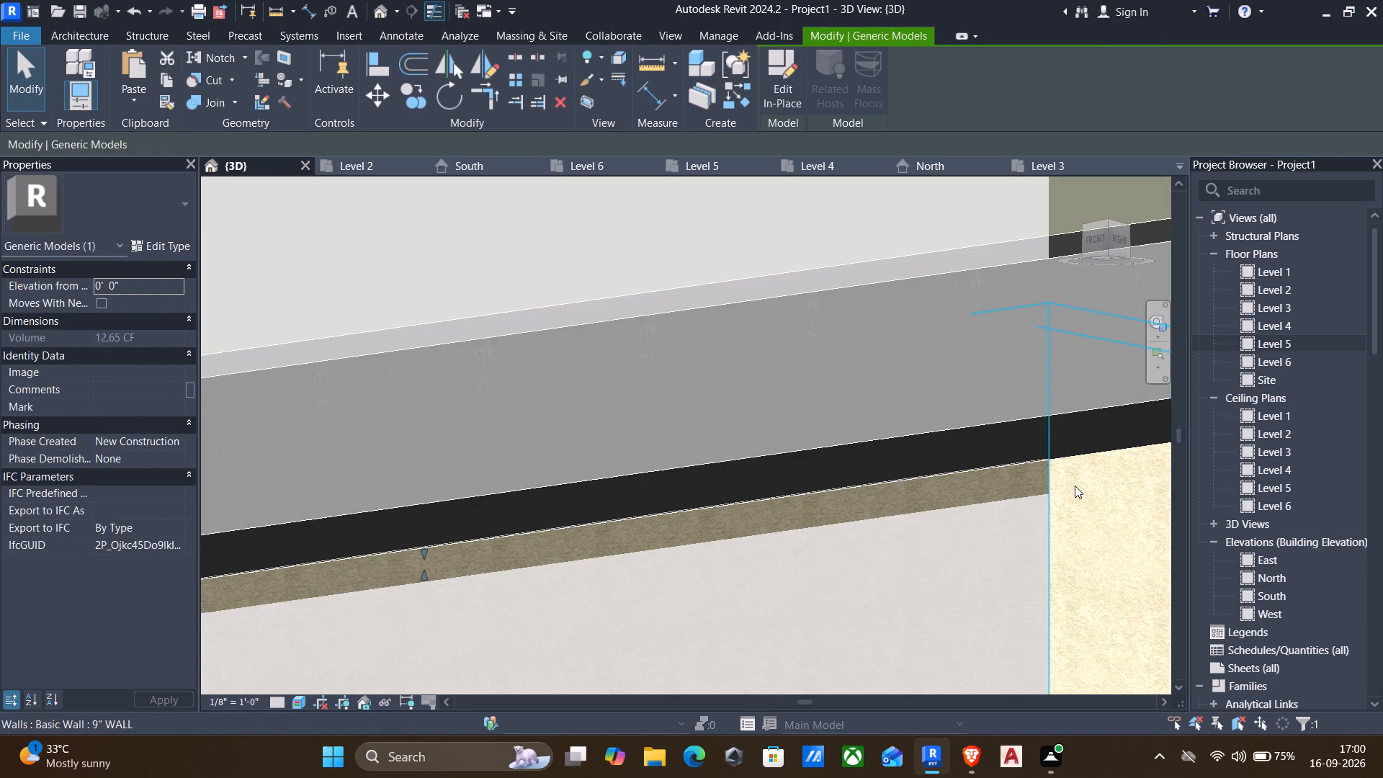
{"action": "scroll", "coordinate": [1044, 475], "scroll_direction": "down", "scroll_amount": 4}
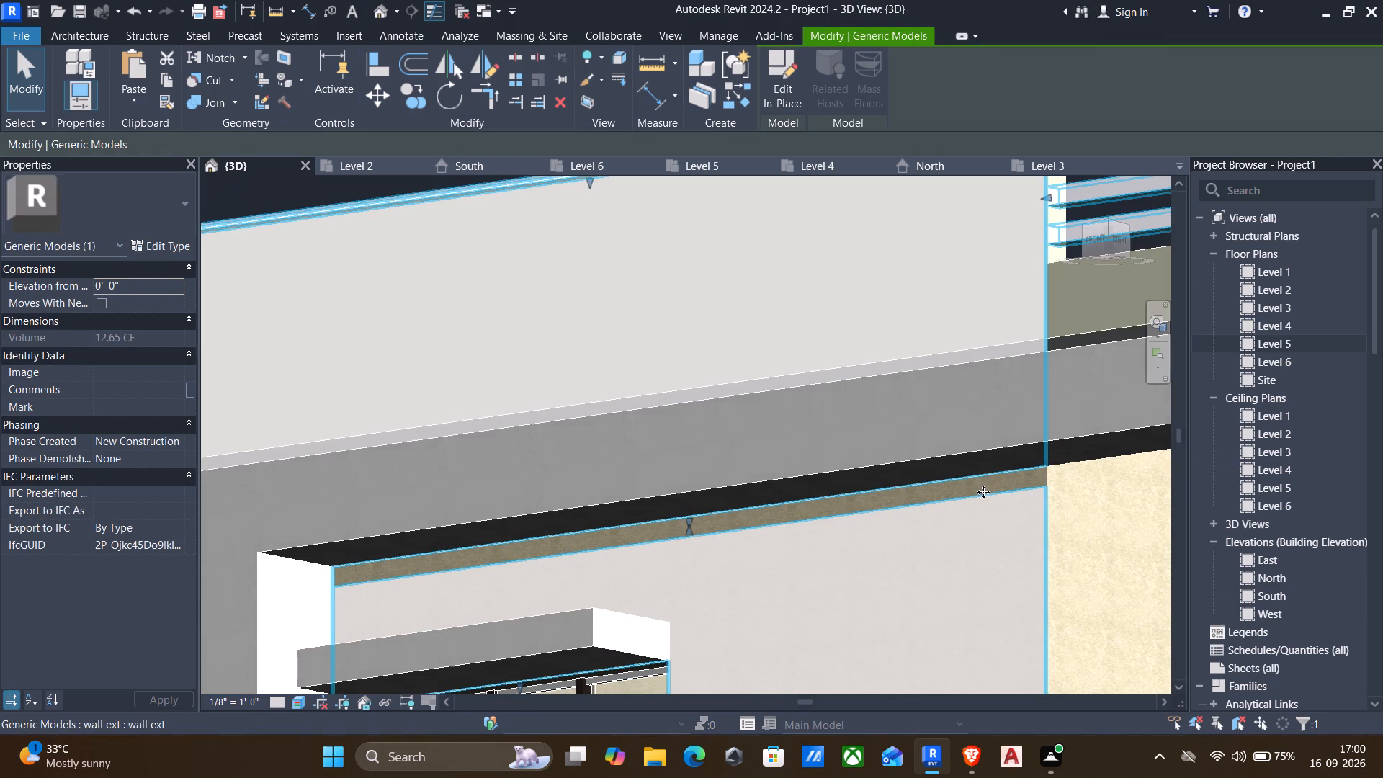
{"action": "left_click", "coordinate": [980, 493]}
{"action": "scroll", "coordinate": [826, 509], "scroll_direction": "down", "scroll_amount": 1}
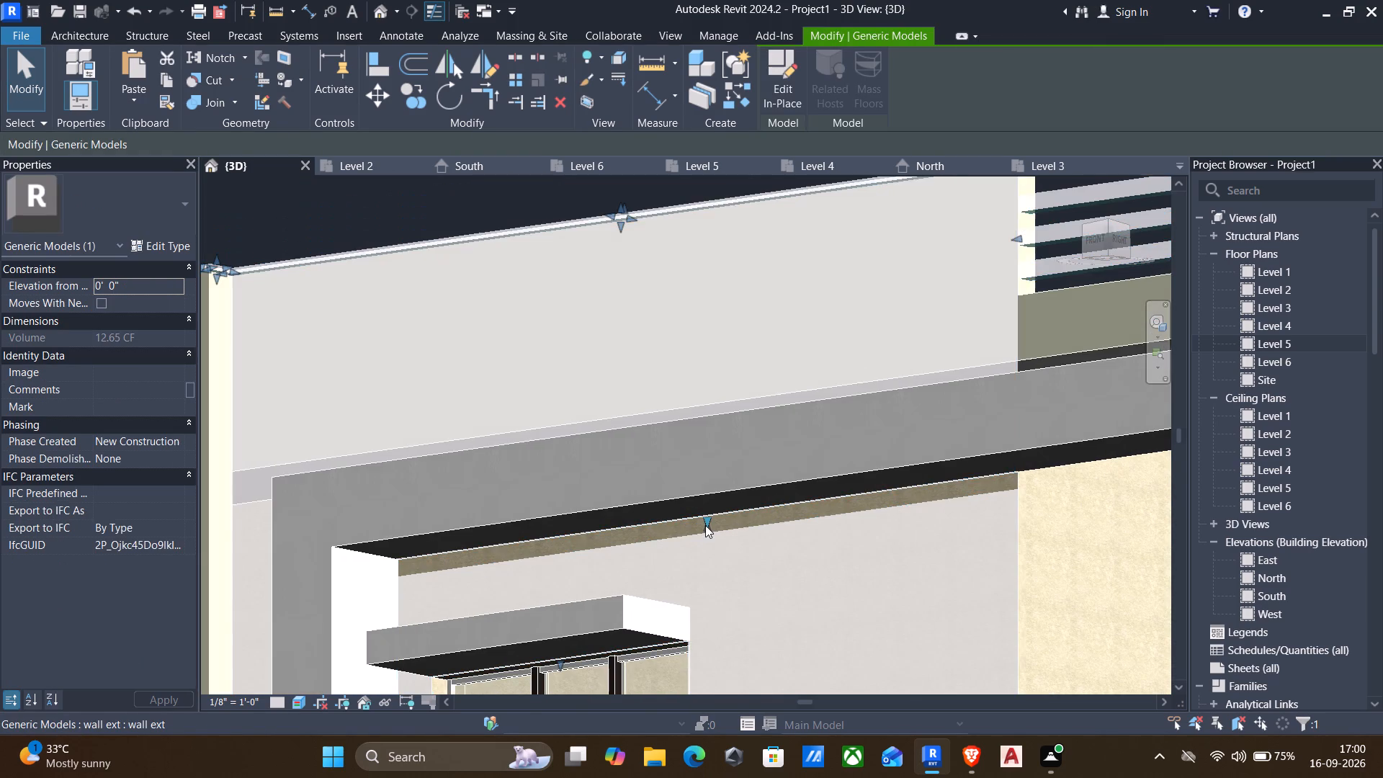
Undo finishing the in-place model and the strip's Extrusion End change, back to the void strip's sketch.
{"action": "scroll", "coordinate": [704, 527], "scroll_direction": "up", "scroll_amount": 7}
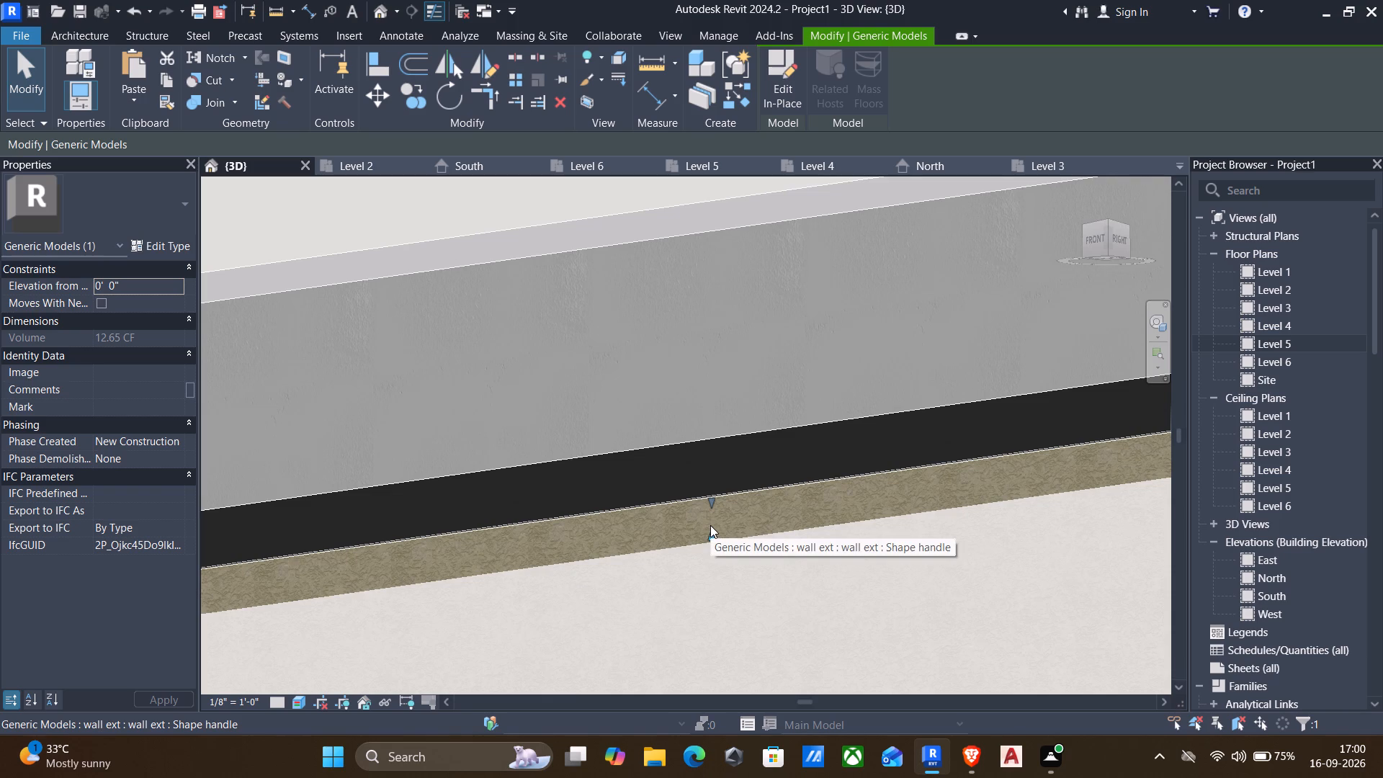
{"action": "key", "text": "Escape"}
{"action": "scroll", "coordinate": [594, 605], "scroll_direction": "down", "scroll_amount": 3}
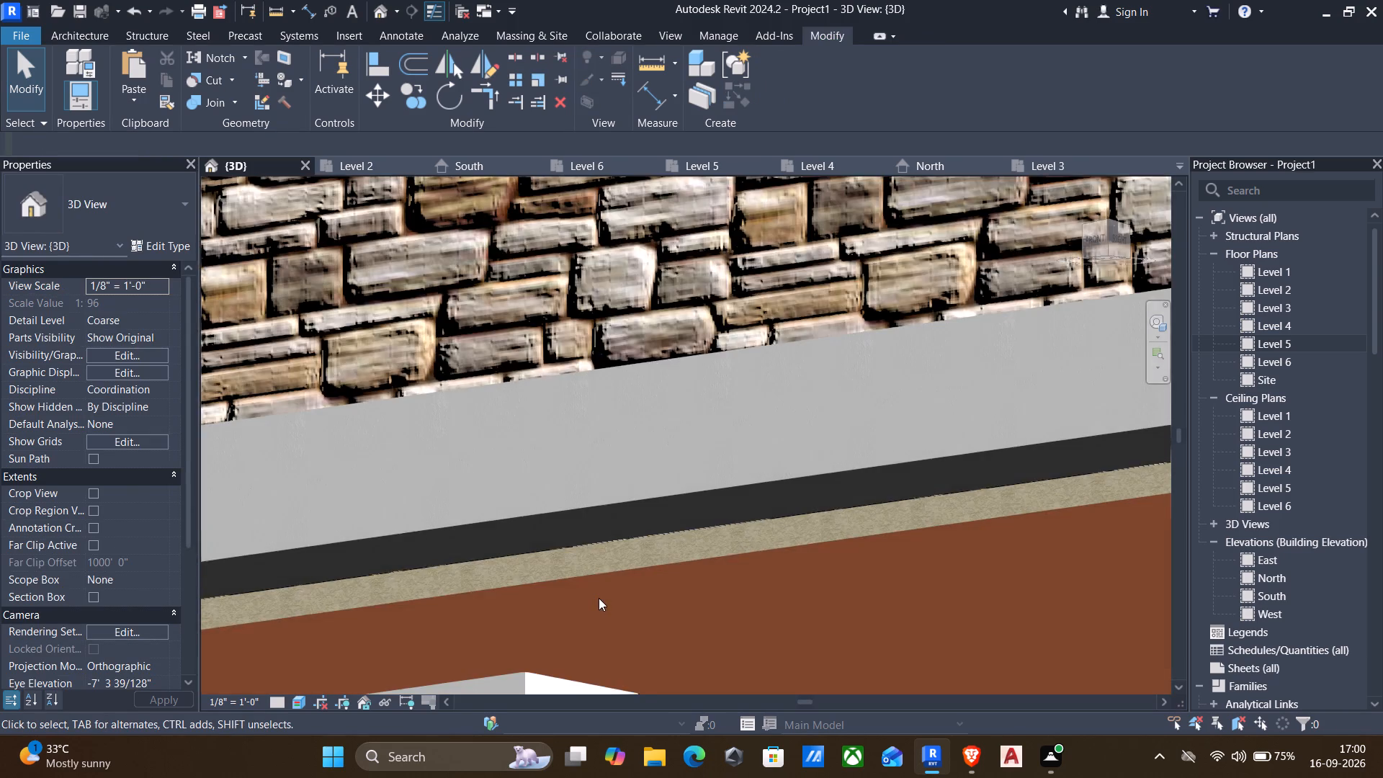
{"action": "scroll", "coordinate": [601, 595], "scroll_direction": "down", "scroll_amount": 3}
{"action": "middle_click_drag", "start_coordinate": [601, 596], "coordinate": [605, 463]}
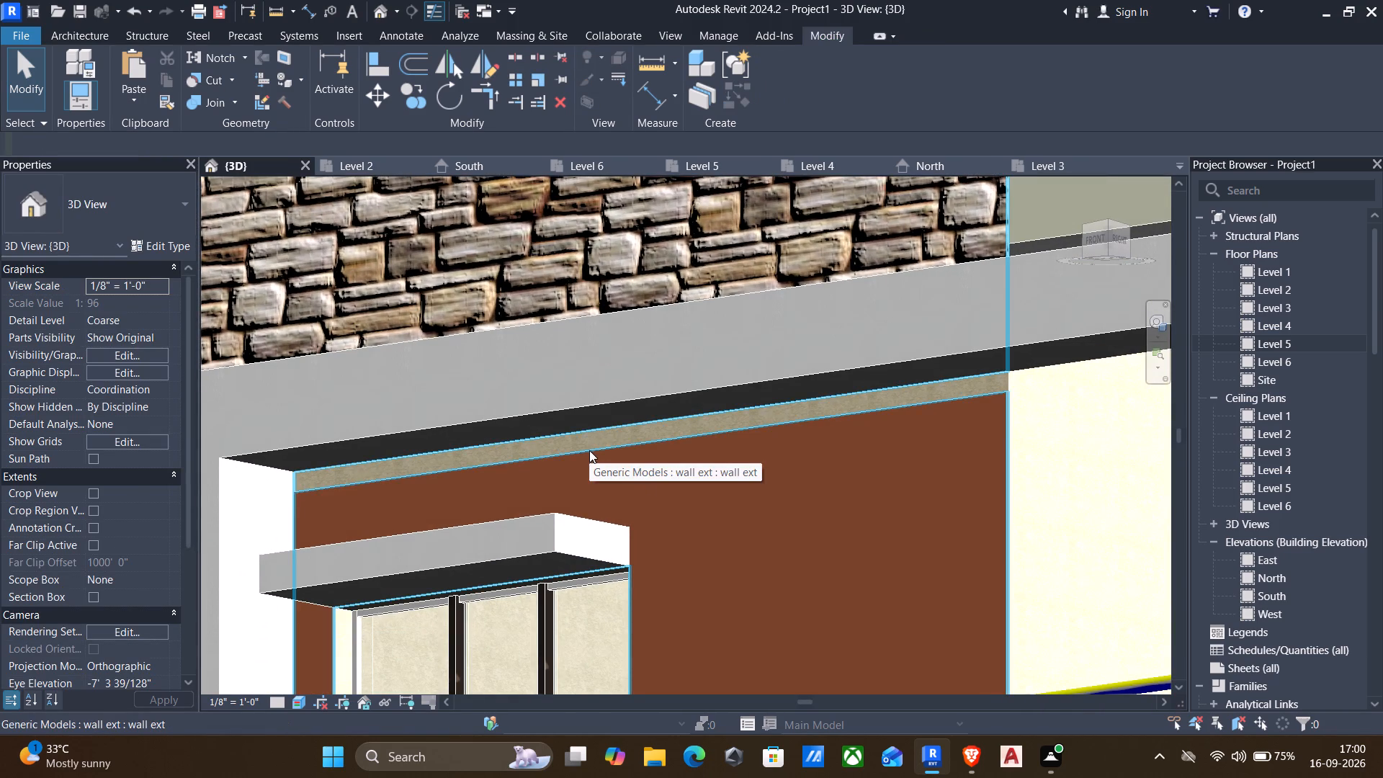
{"action": "key", "text": "ctrl+x"}
{"action": "key", "text": "ctrl+z"}
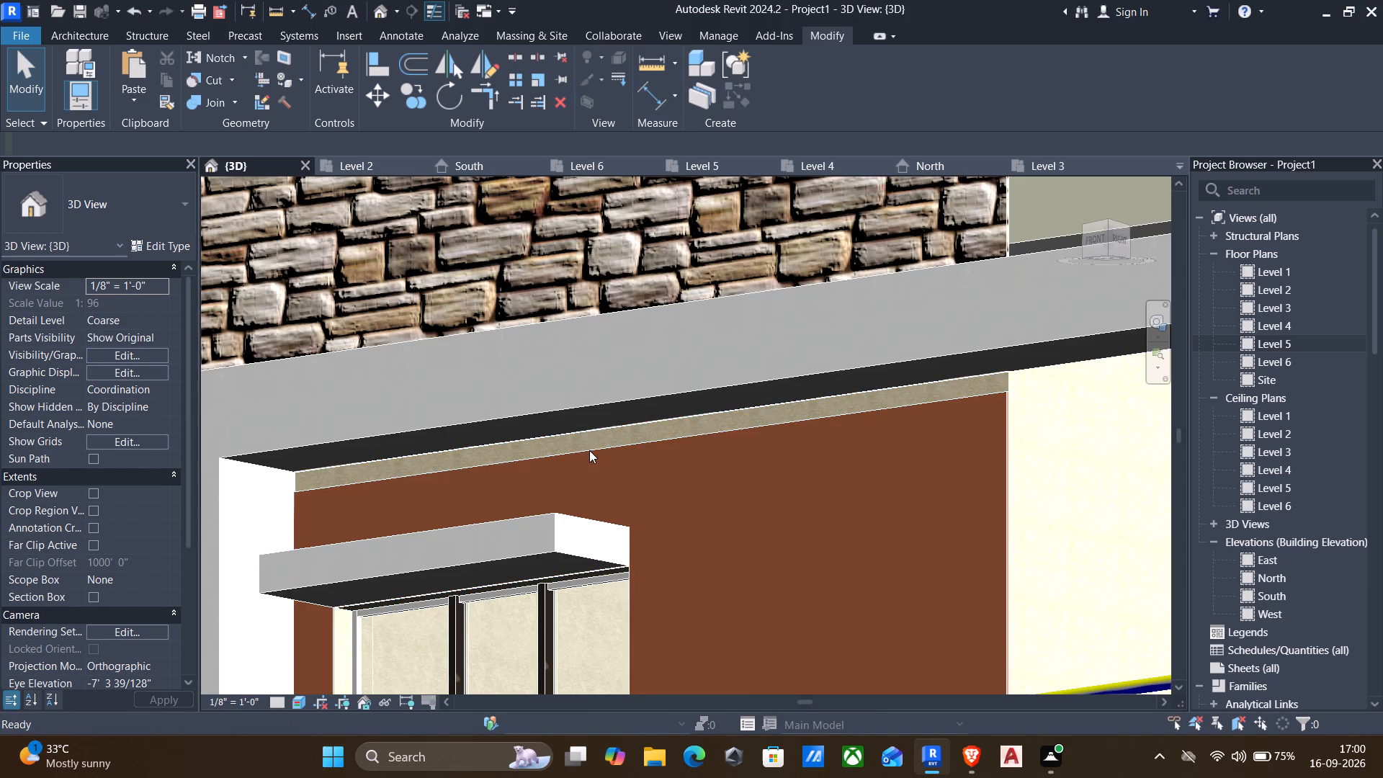
{"action": "key", "text": "ctrl+z"}
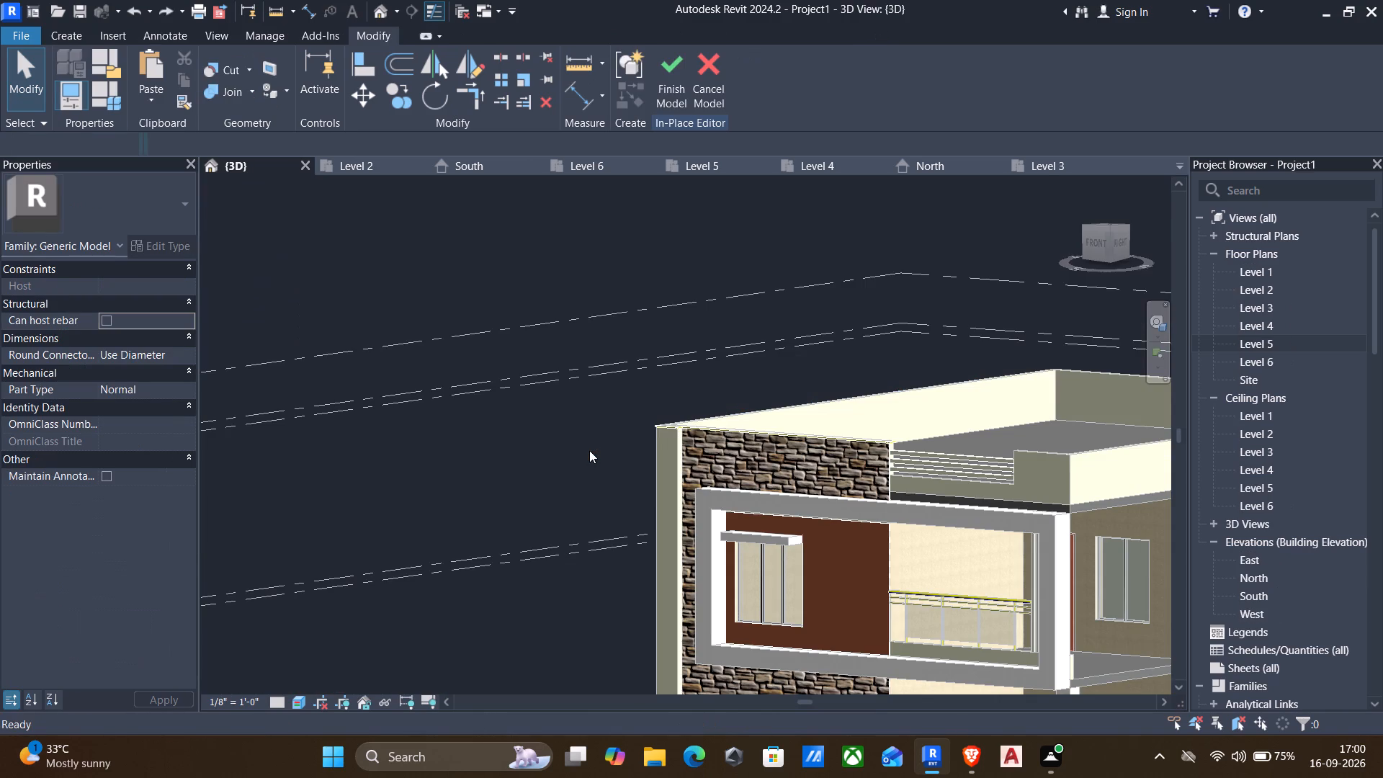
{"action": "key", "text": "ctrl+z"}
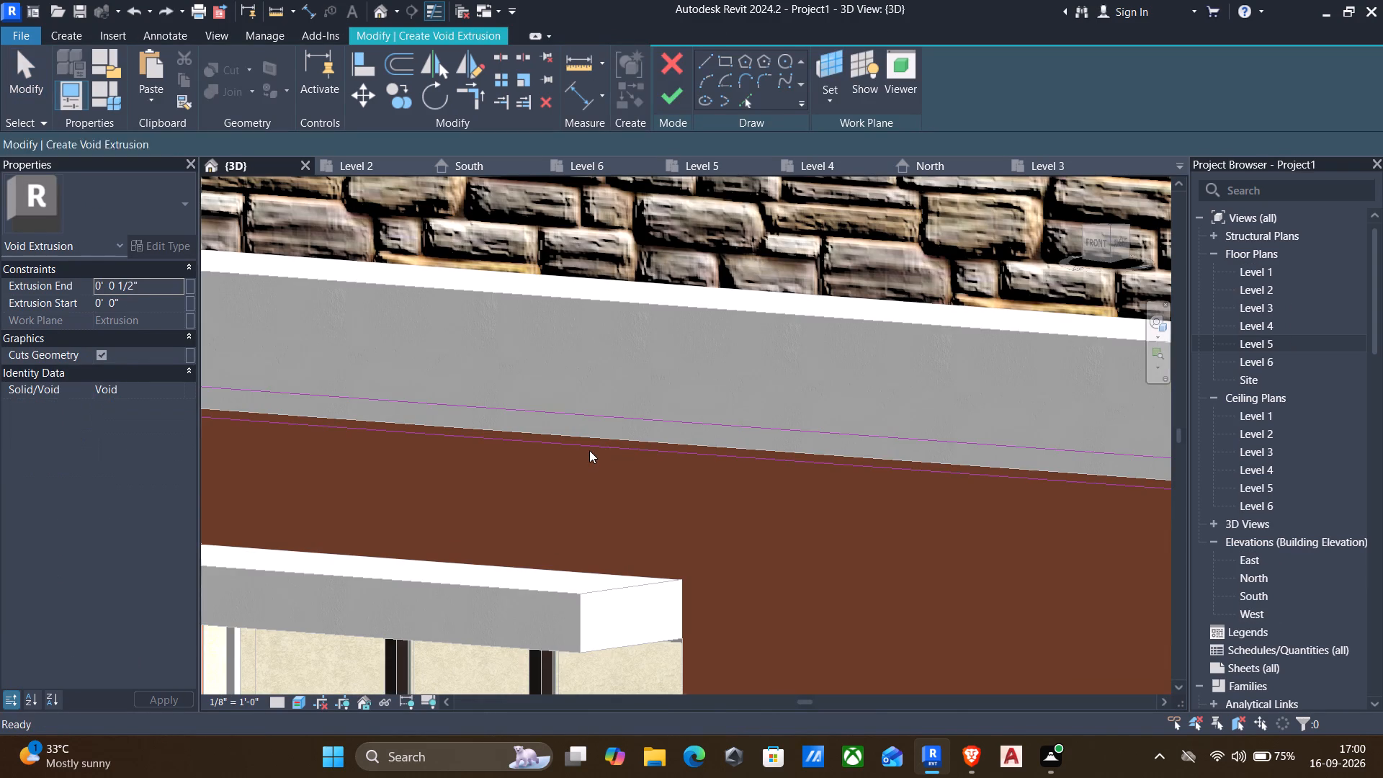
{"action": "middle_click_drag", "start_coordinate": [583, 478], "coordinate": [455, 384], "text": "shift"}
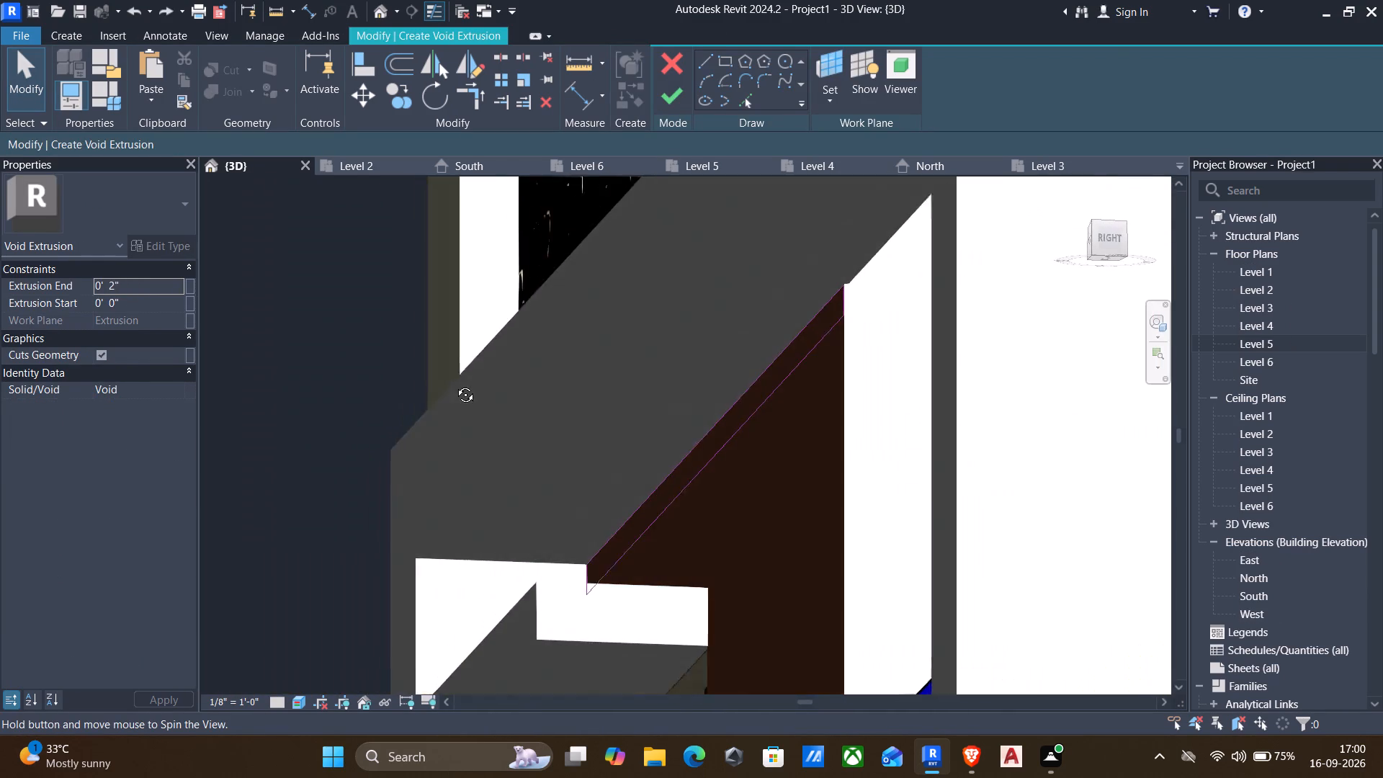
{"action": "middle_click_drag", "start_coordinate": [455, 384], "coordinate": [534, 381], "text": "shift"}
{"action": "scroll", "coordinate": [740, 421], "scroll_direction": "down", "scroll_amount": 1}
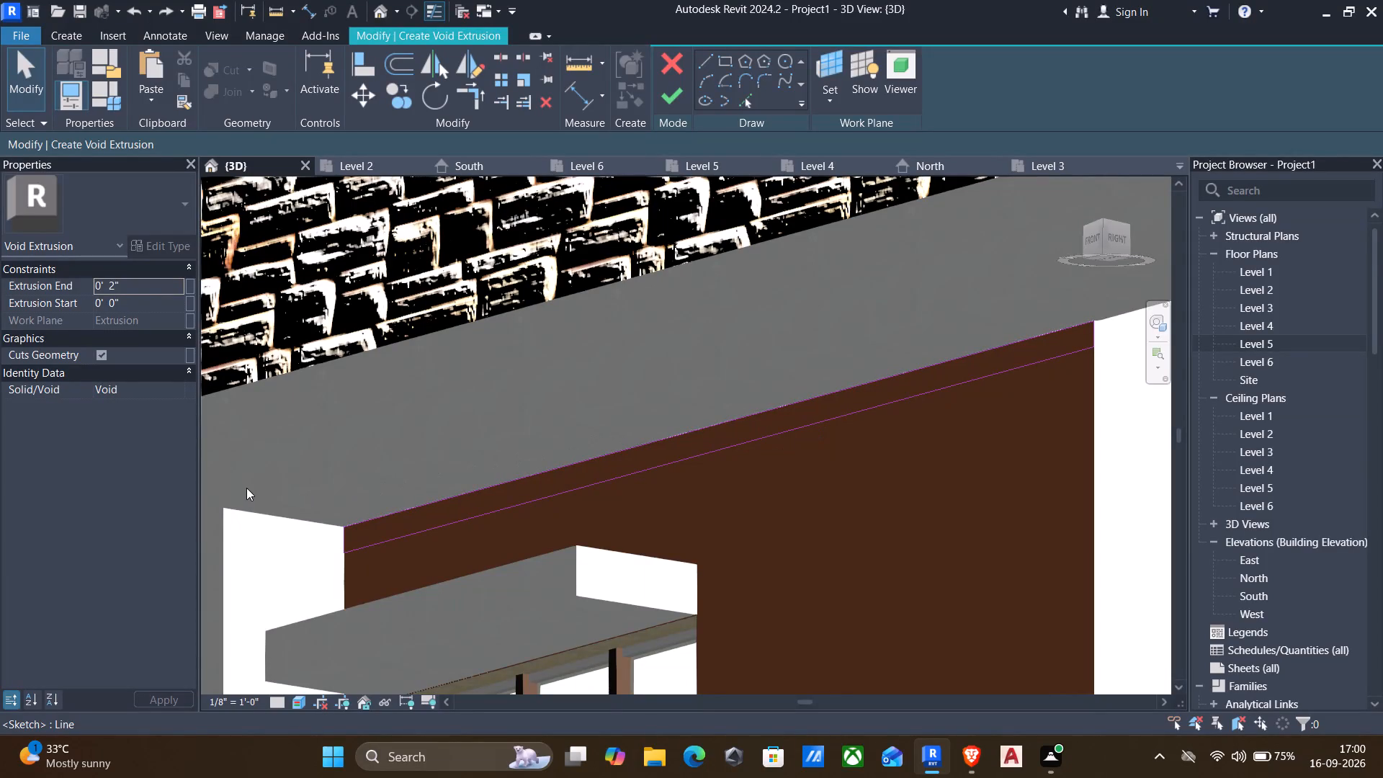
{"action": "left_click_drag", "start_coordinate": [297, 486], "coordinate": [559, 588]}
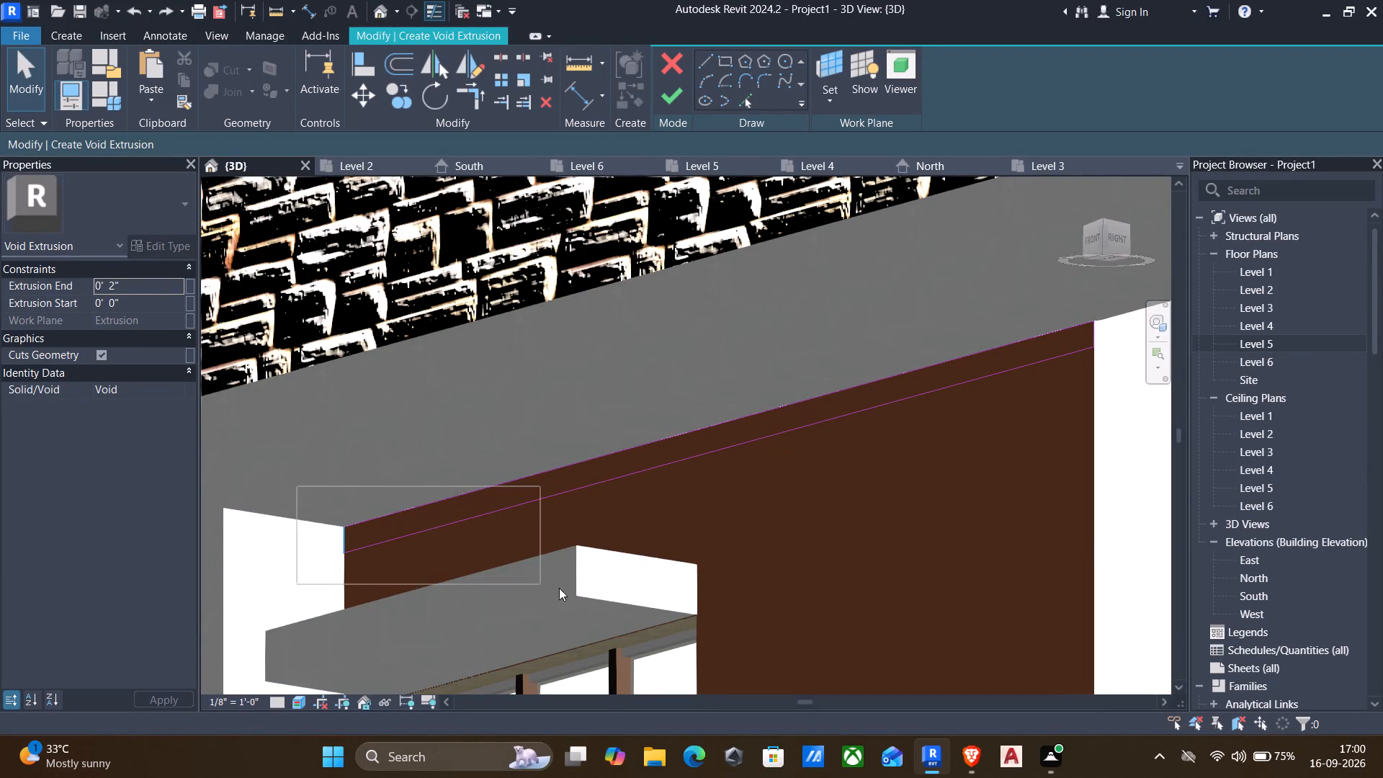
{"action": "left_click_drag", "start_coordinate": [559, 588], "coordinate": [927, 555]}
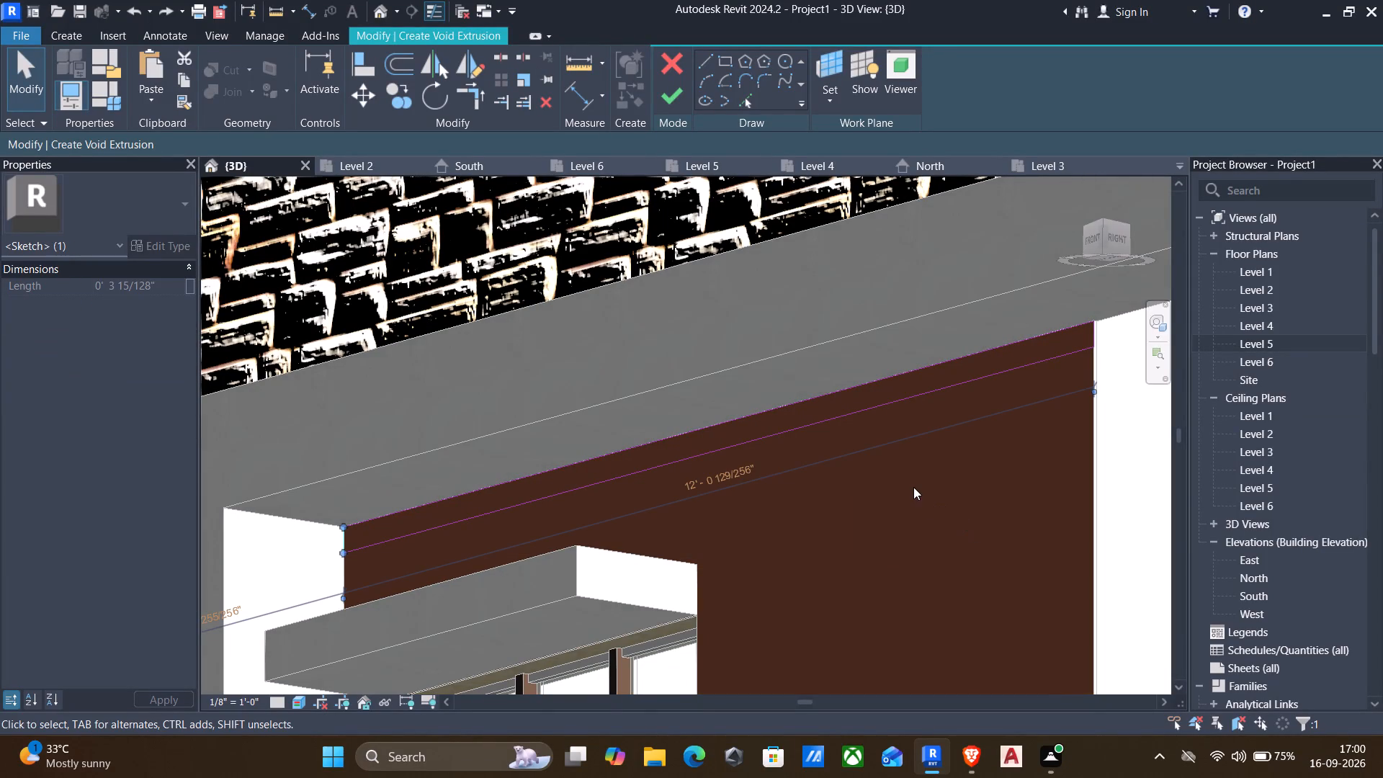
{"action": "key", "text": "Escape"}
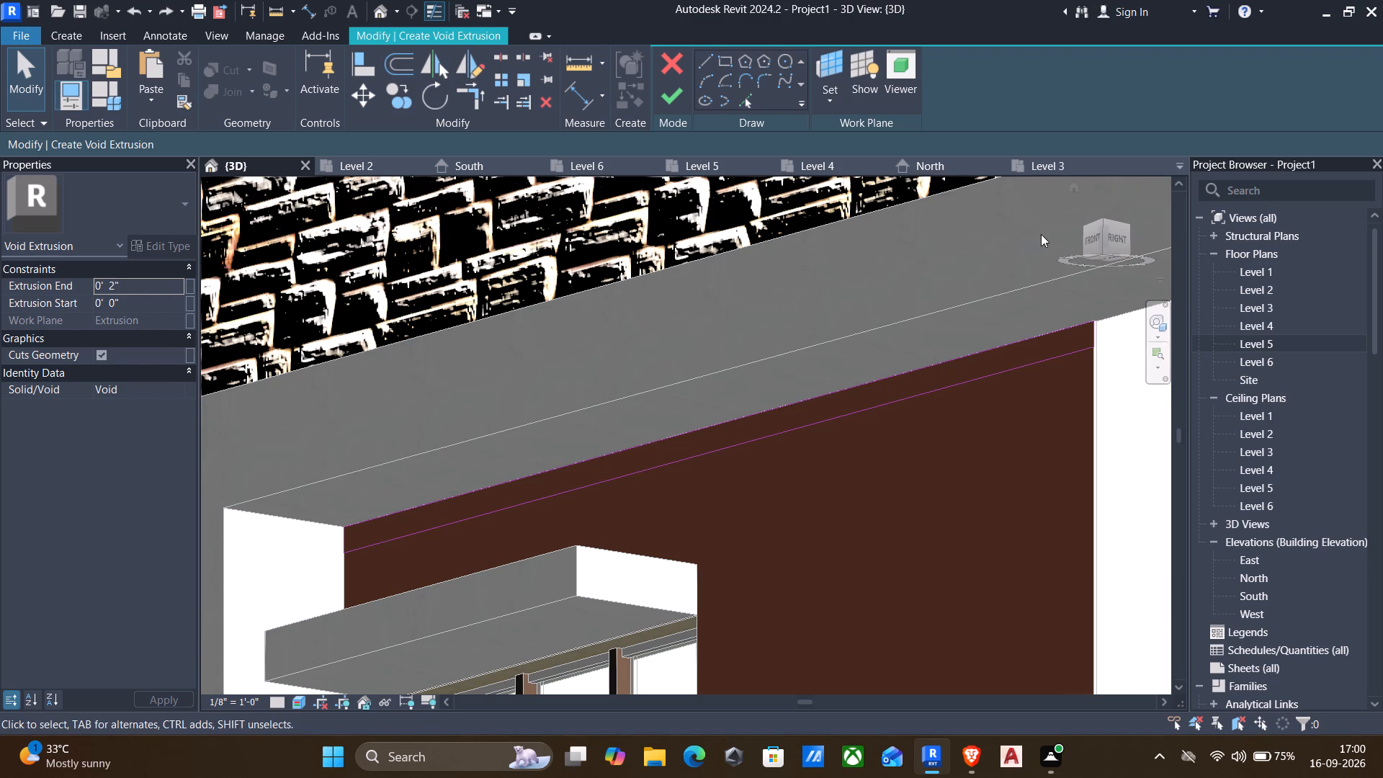
In the front view, move all four sketch lines of the void strip down to just above the upper window's hood.
{"action": "left_click", "coordinate": [1089, 238]}
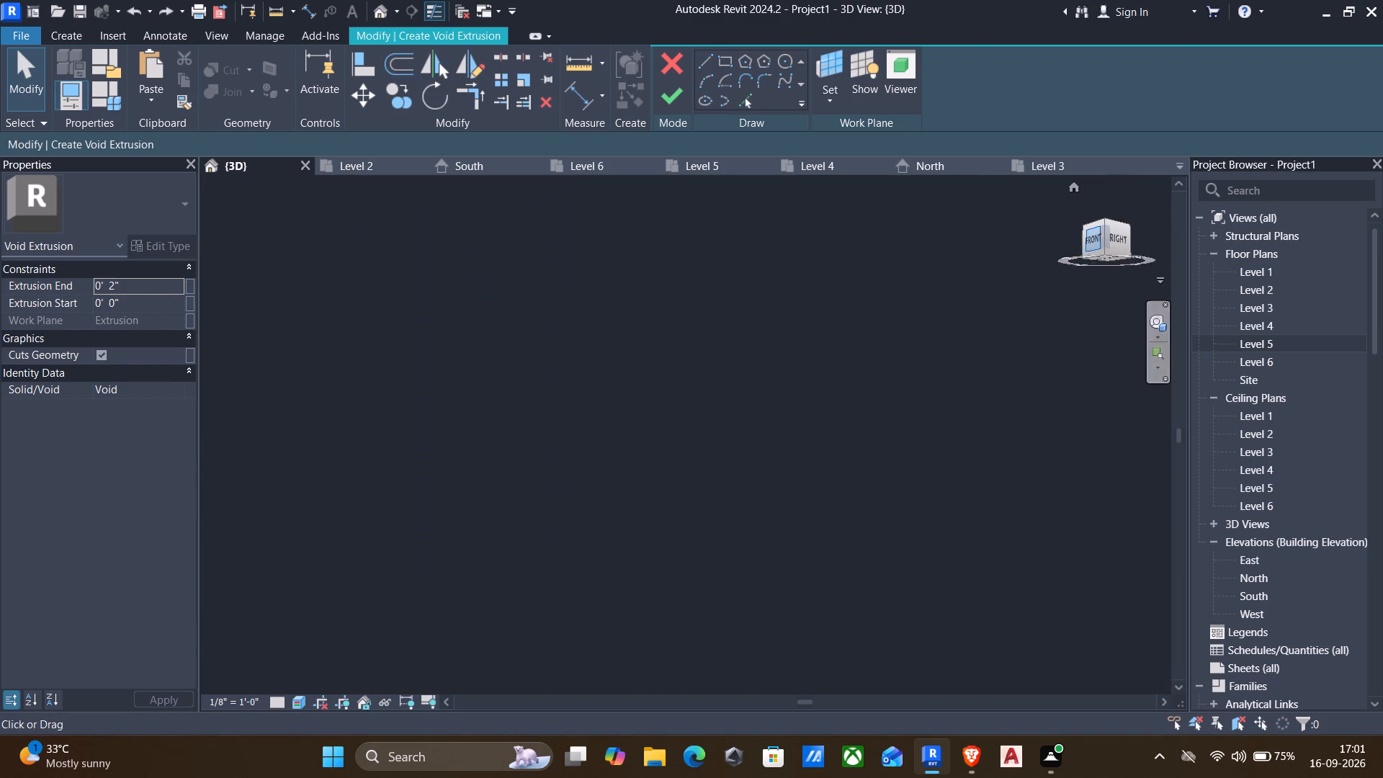
{"action": "scroll", "coordinate": [537, 435], "scroll_direction": "up", "scroll_amount": 2}
{"action": "scroll", "coordinate": [658, 401], "scroll_direction": "up", "scroll_amount": 2}
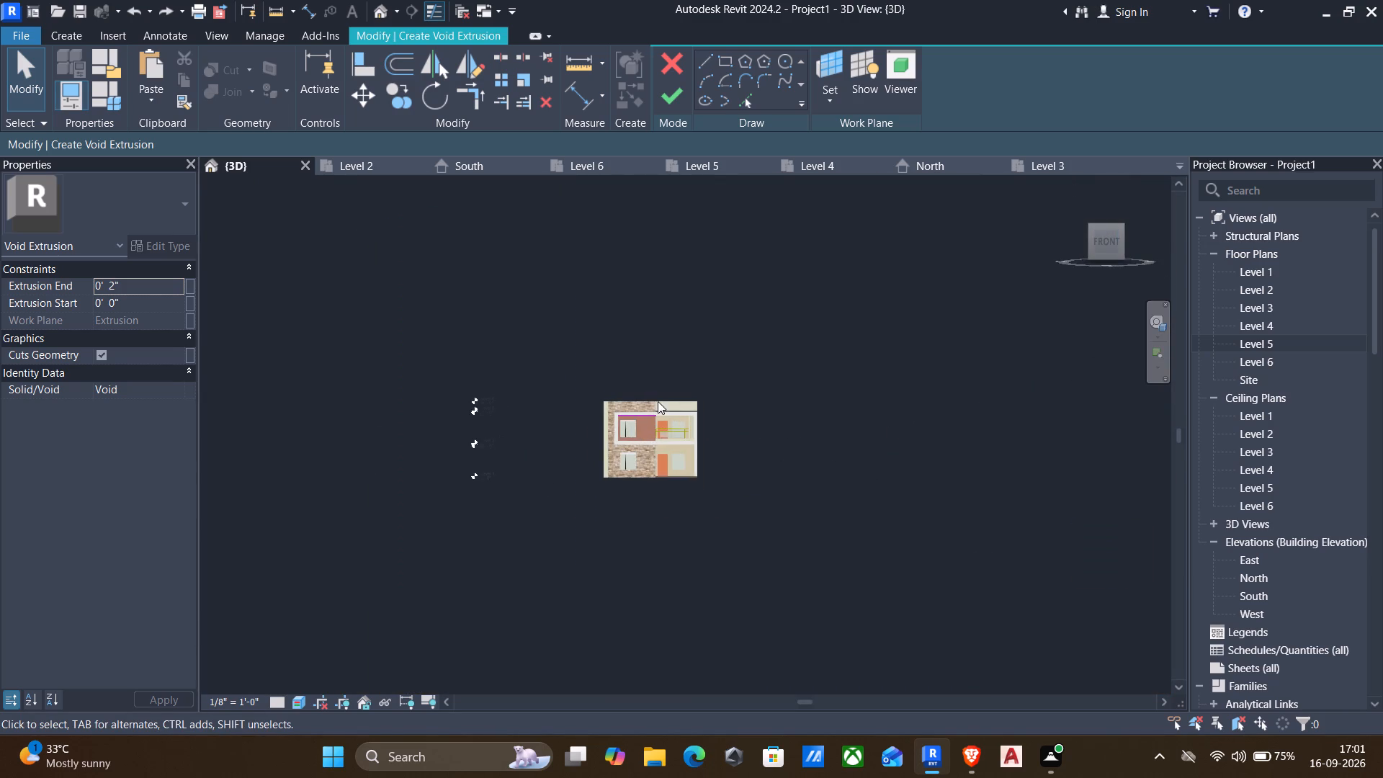
{"action": "scroll", "coordinate": [658, 401], "scroll_direction": "up", "scroll_amount": 3}
{"action": "scroll", "coordinate": [598, 419], "scroll_direction": "up", "scroll_amount": 12}
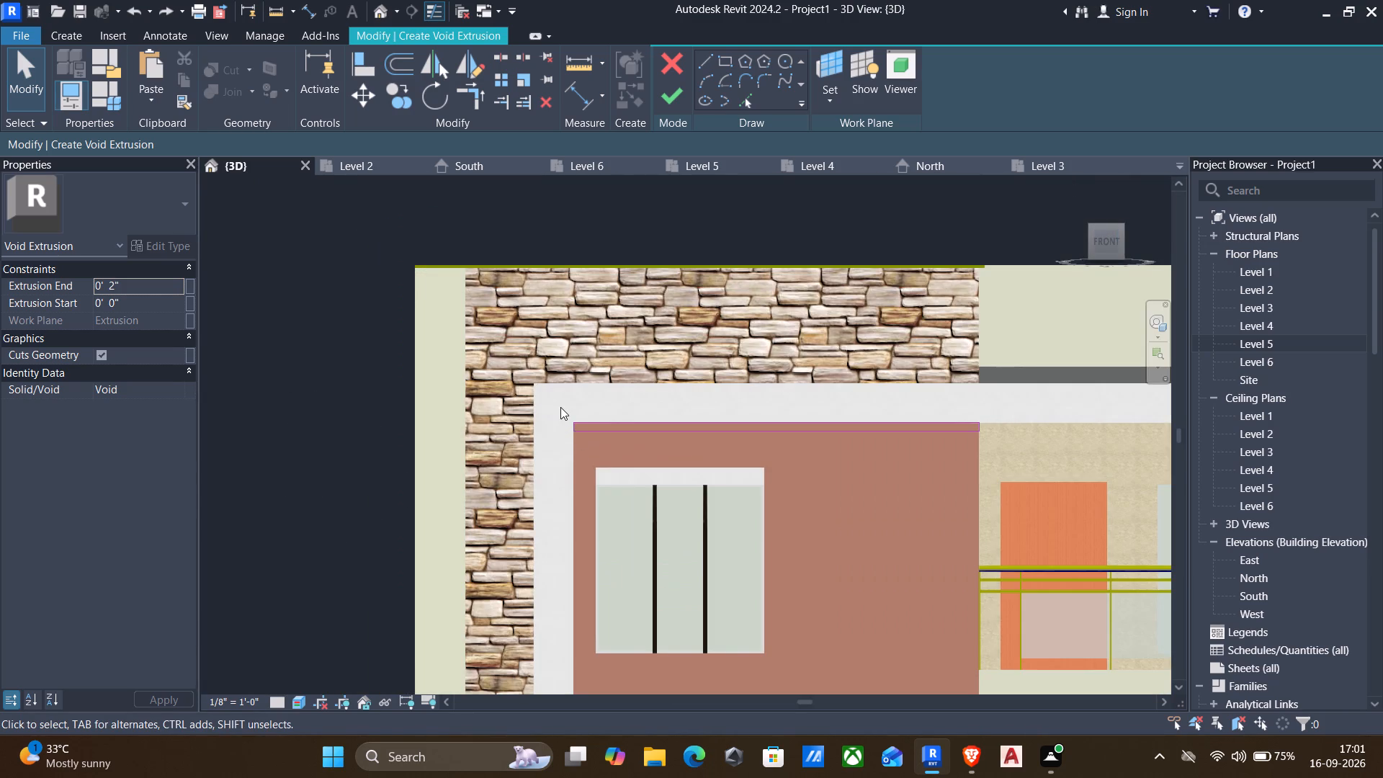
{"action": "left_click_drag", "start_coordinate": [560, 405], "coordinate": [1003, 457]}
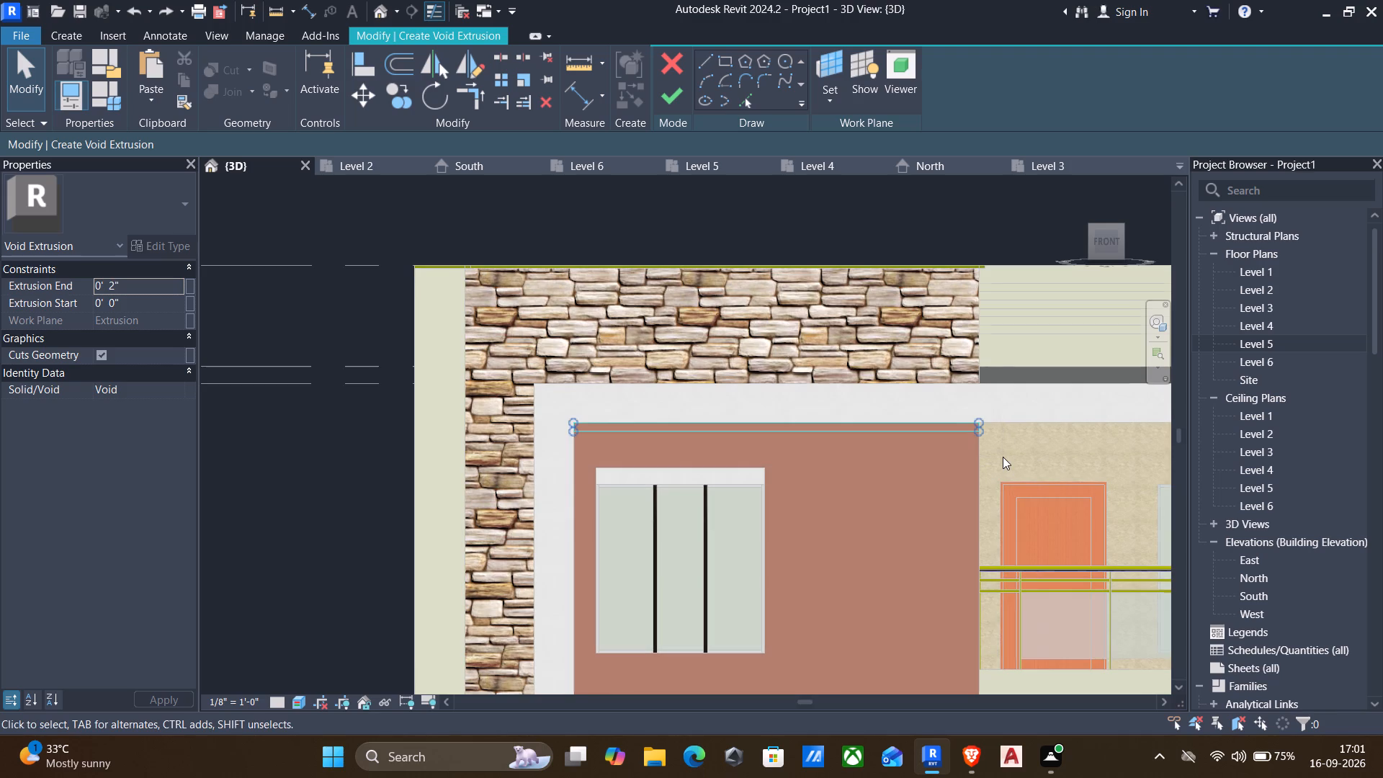
{"action": "key", "text": "Down"}
{"action": "key", "text": "Down"}
{"action": "key", "text": "Down"}
{"action": "key", "text": "Down"}
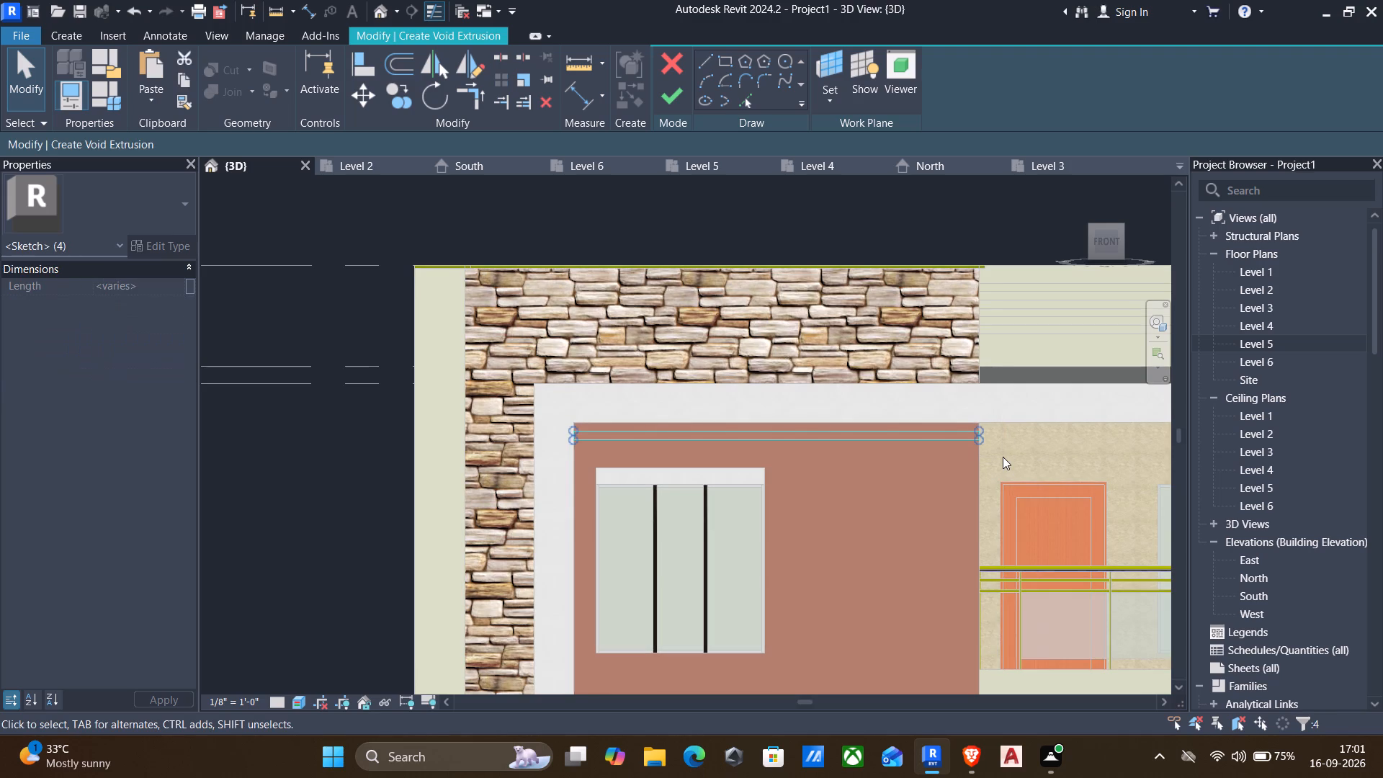
{"action": "key", "text": "Down"}
{"action": "key", "text": "Down"}
{"action": "key", "text": "Down"}
{"action": "key", "text": "Down"}
{"action": "key", "text": "Down"}
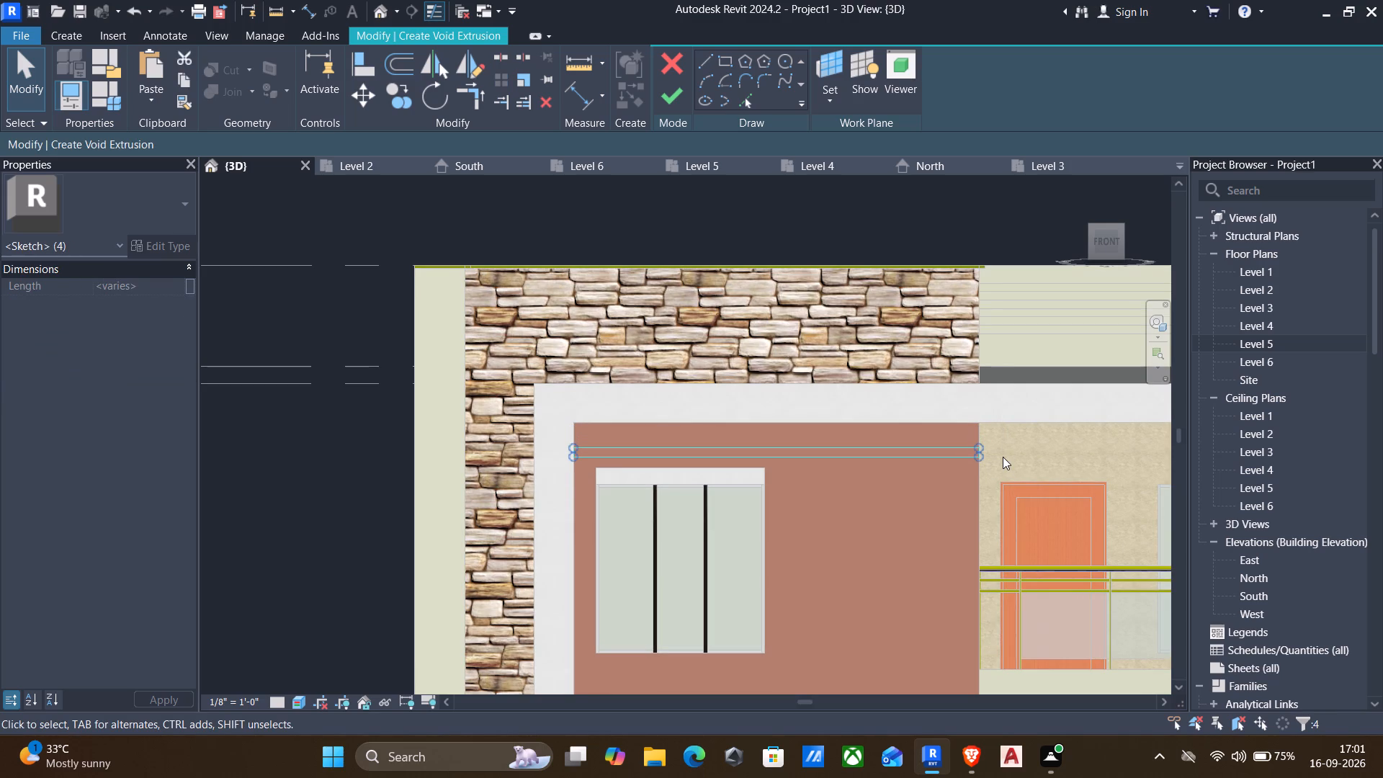
{"action": "key", "text": "Down"}
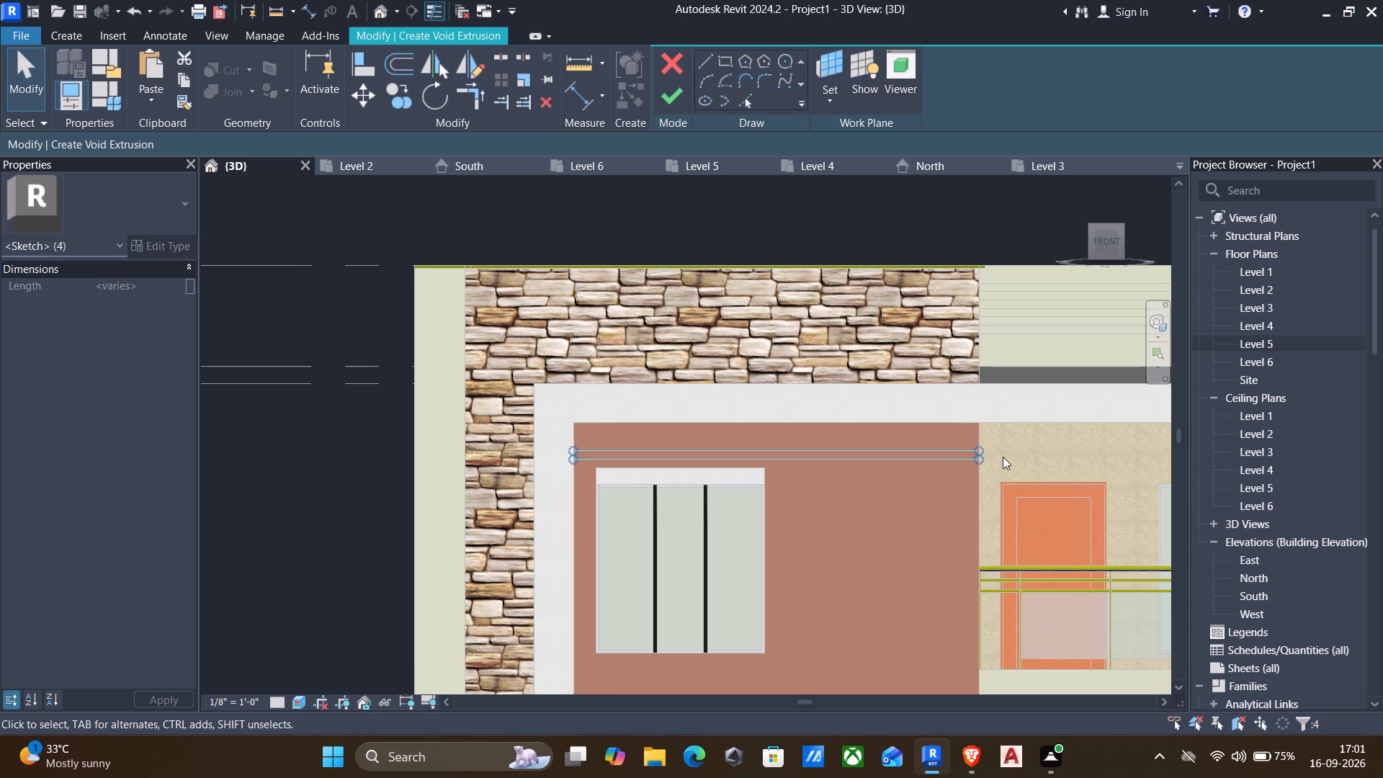
{"action": "key", "text": "Down"}
{"action": "key", "text": "Down"}
{"action": "key", "text": "Down"}
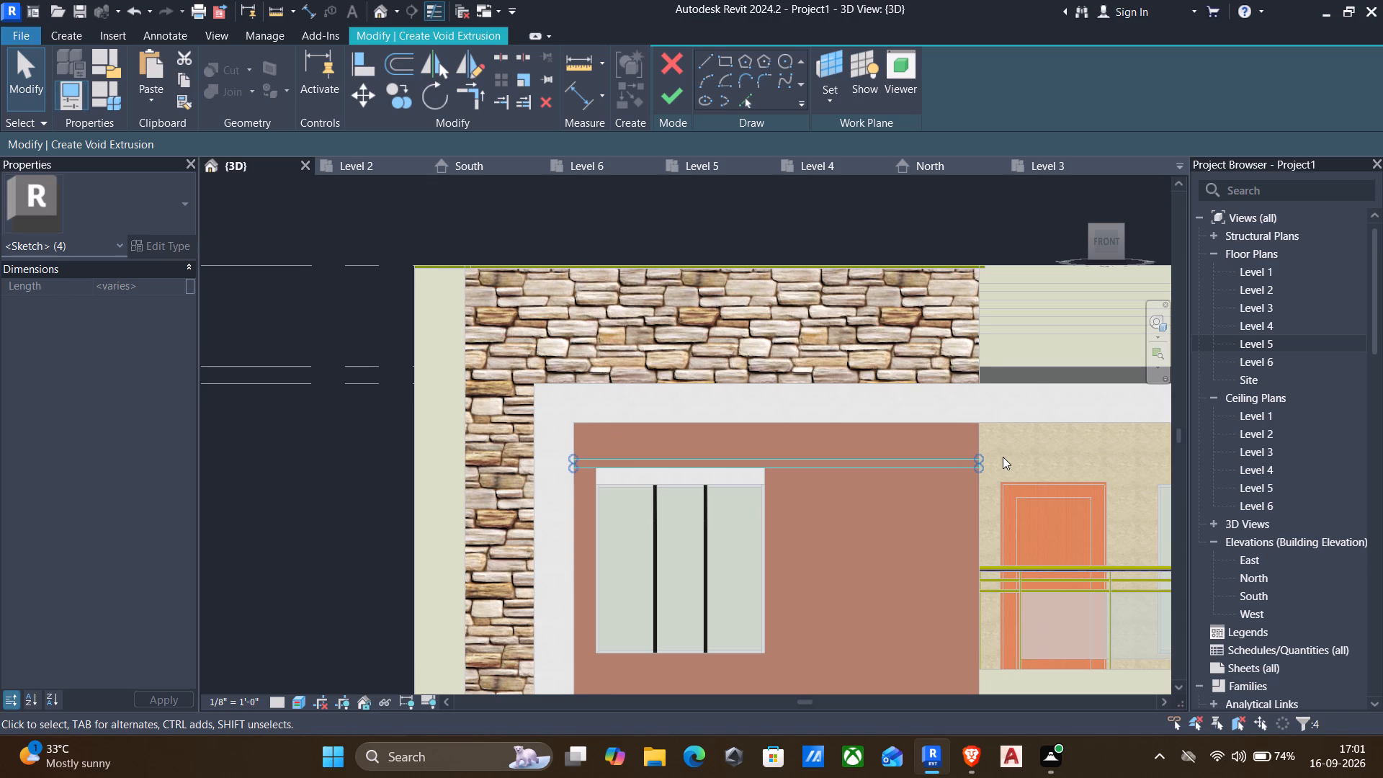
{"action": "key", "text": "Up"}
{"action": "key", "text": "Down"}
Finish the void strip's sketch and set its Extrusion End to -1/2".
{"action": "left_click", "coordinate": [673, 89]}
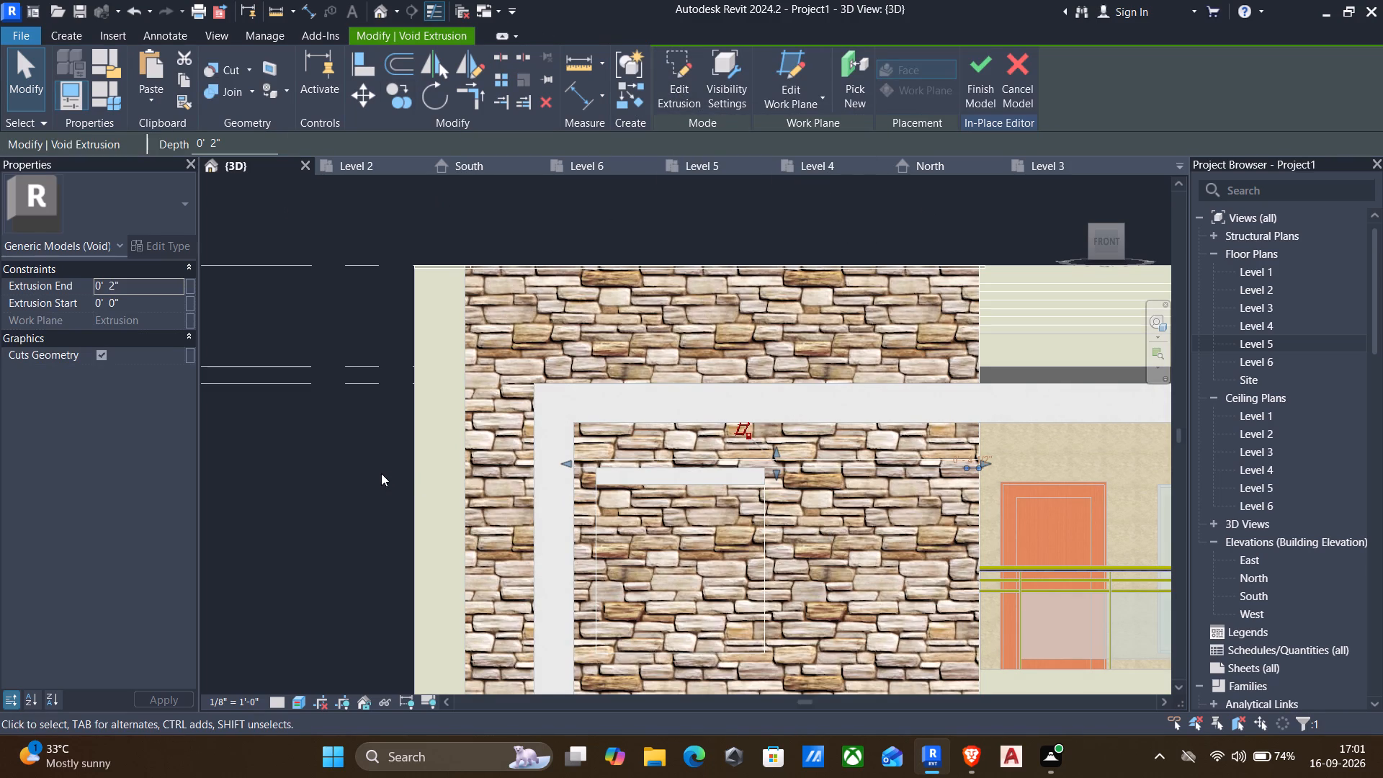
{"action": "left_click", "coordinate": [145, 288]}
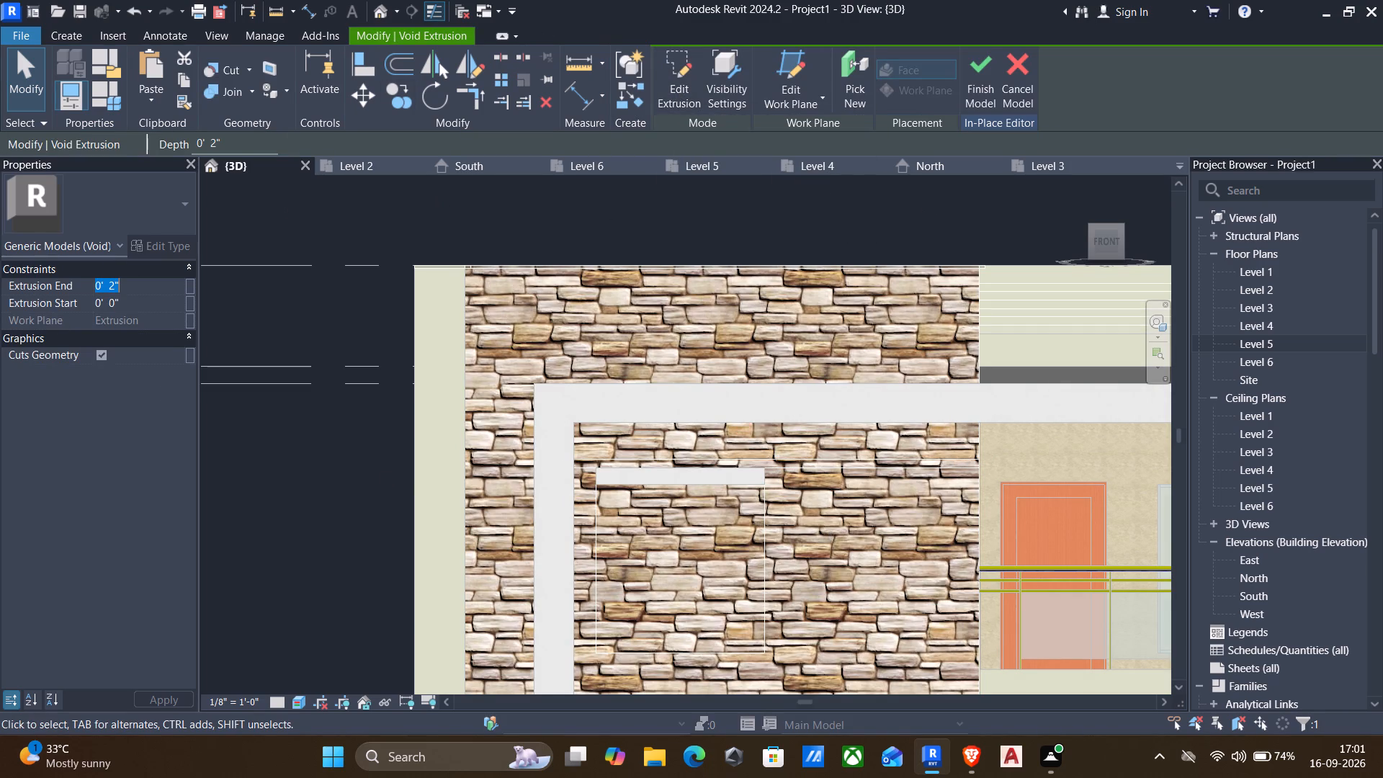
{"action": "key", "text": "minus"}
{"action": "type", "text": "0.5"}
{"action": "key", "text": "shift+quotedbl"}
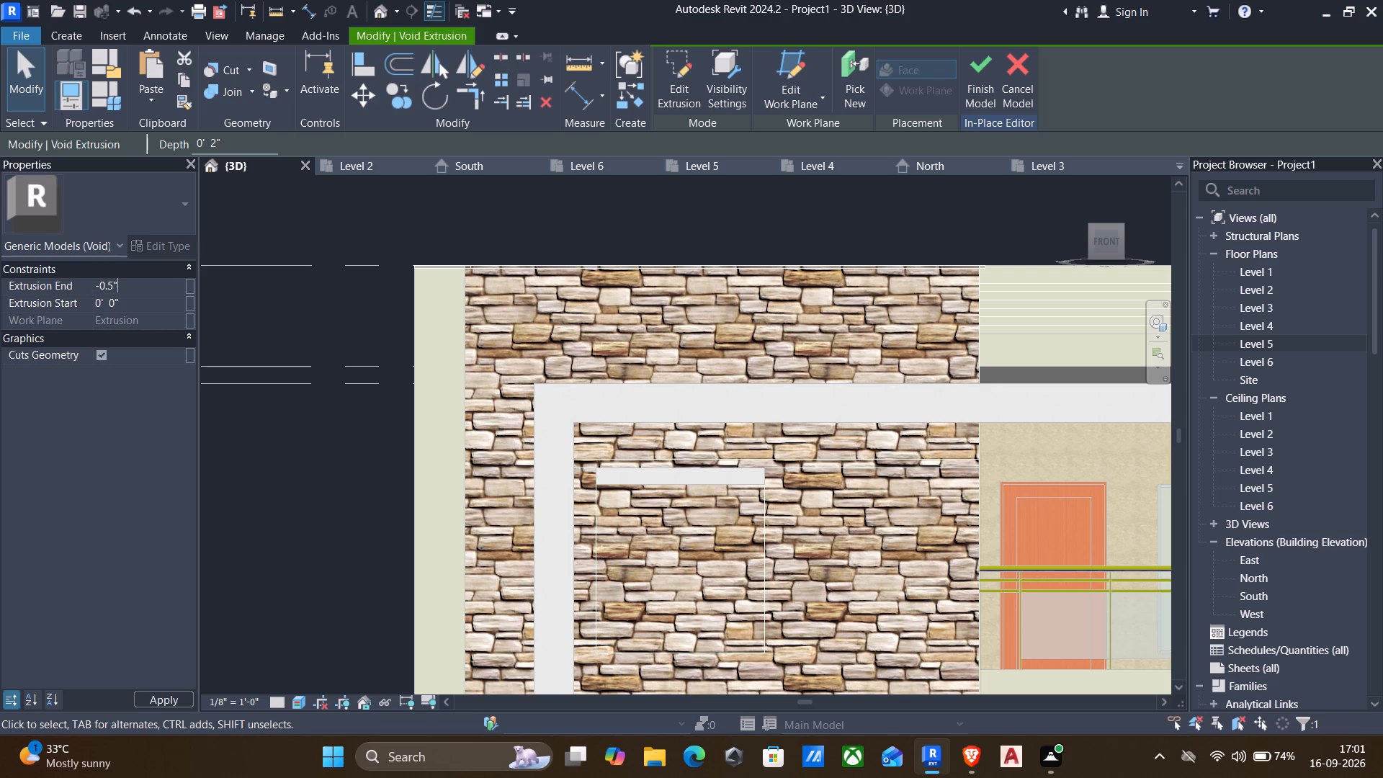
{"action": "key", "text": "Return"}
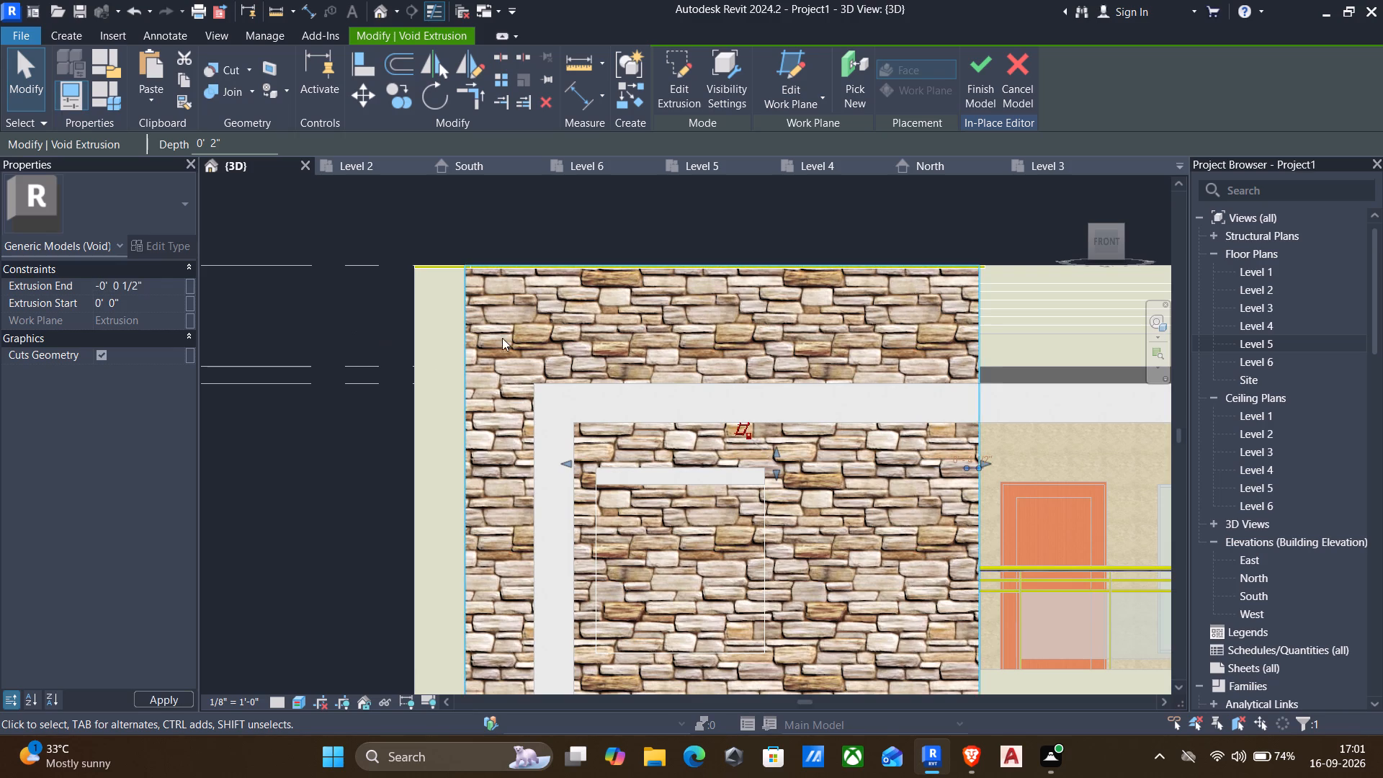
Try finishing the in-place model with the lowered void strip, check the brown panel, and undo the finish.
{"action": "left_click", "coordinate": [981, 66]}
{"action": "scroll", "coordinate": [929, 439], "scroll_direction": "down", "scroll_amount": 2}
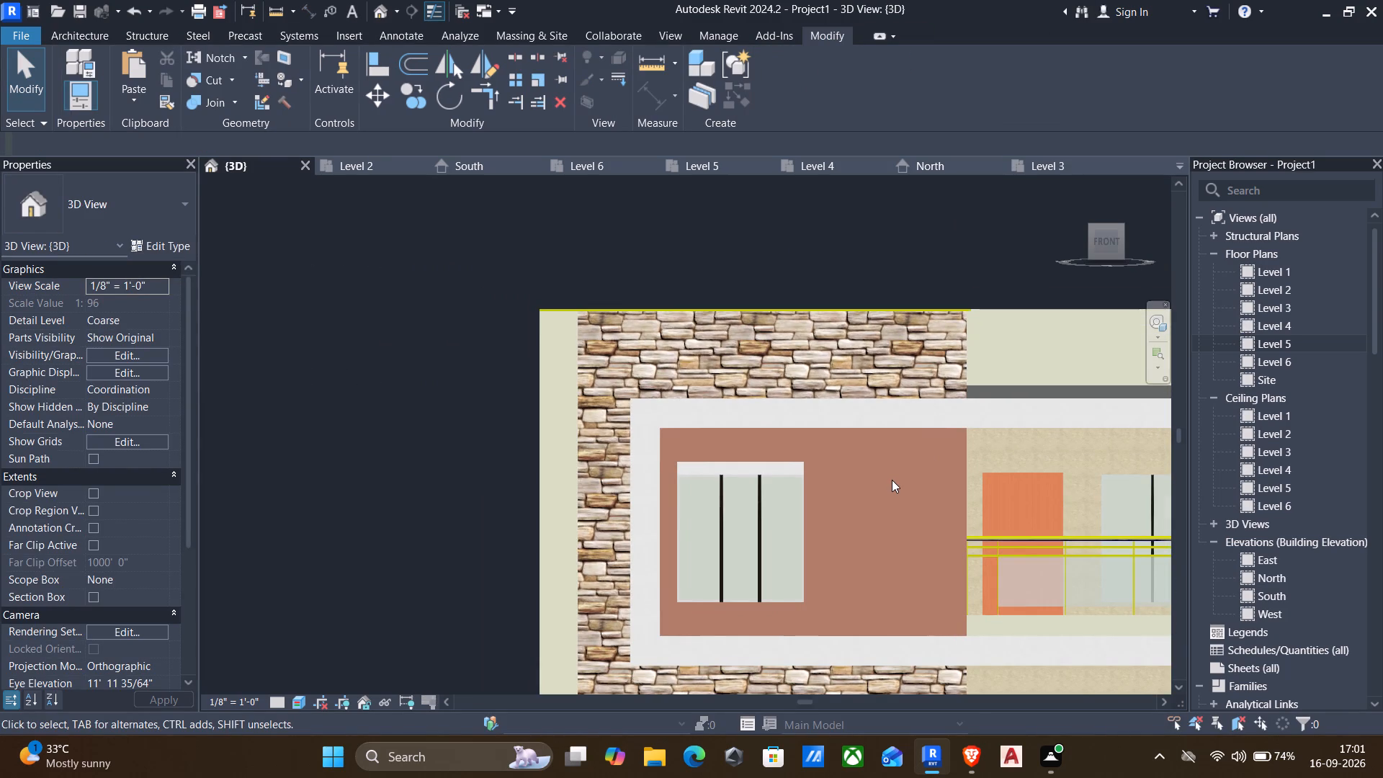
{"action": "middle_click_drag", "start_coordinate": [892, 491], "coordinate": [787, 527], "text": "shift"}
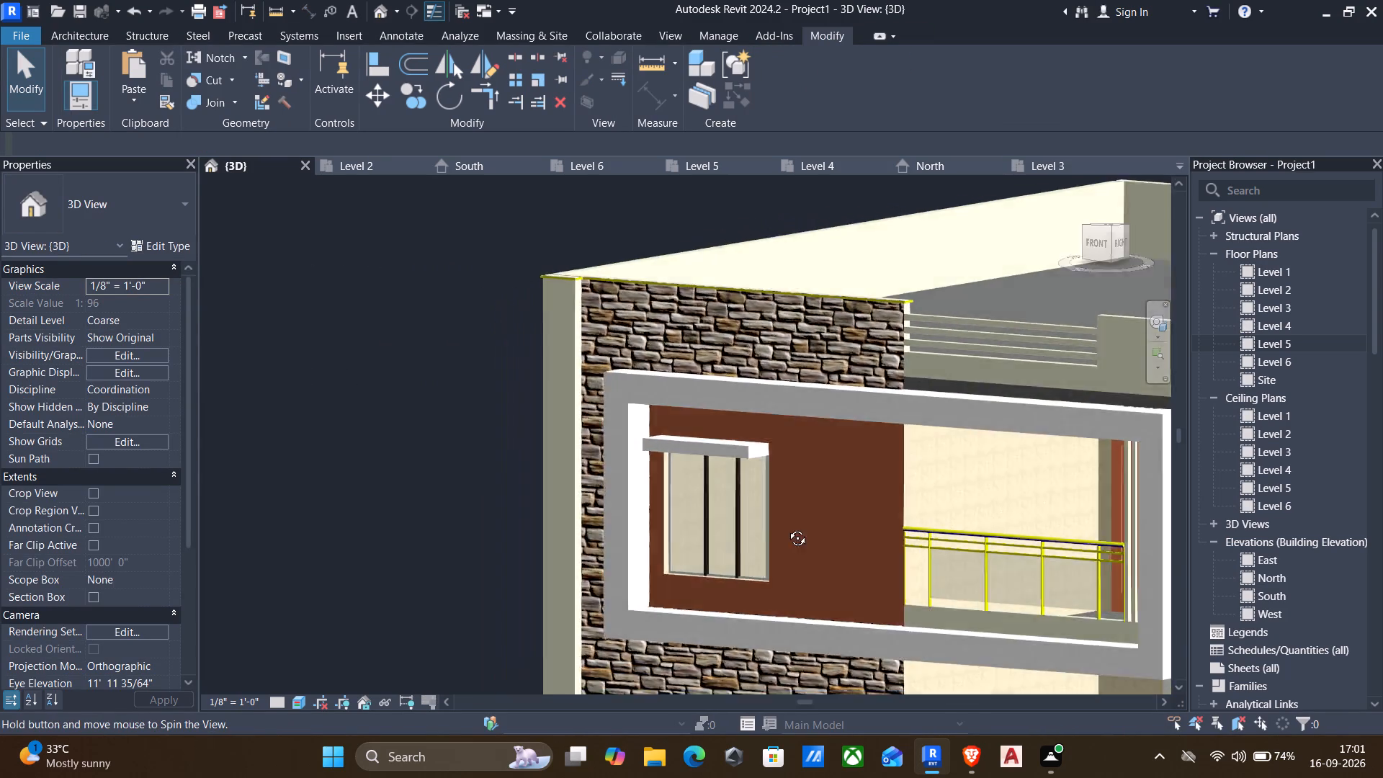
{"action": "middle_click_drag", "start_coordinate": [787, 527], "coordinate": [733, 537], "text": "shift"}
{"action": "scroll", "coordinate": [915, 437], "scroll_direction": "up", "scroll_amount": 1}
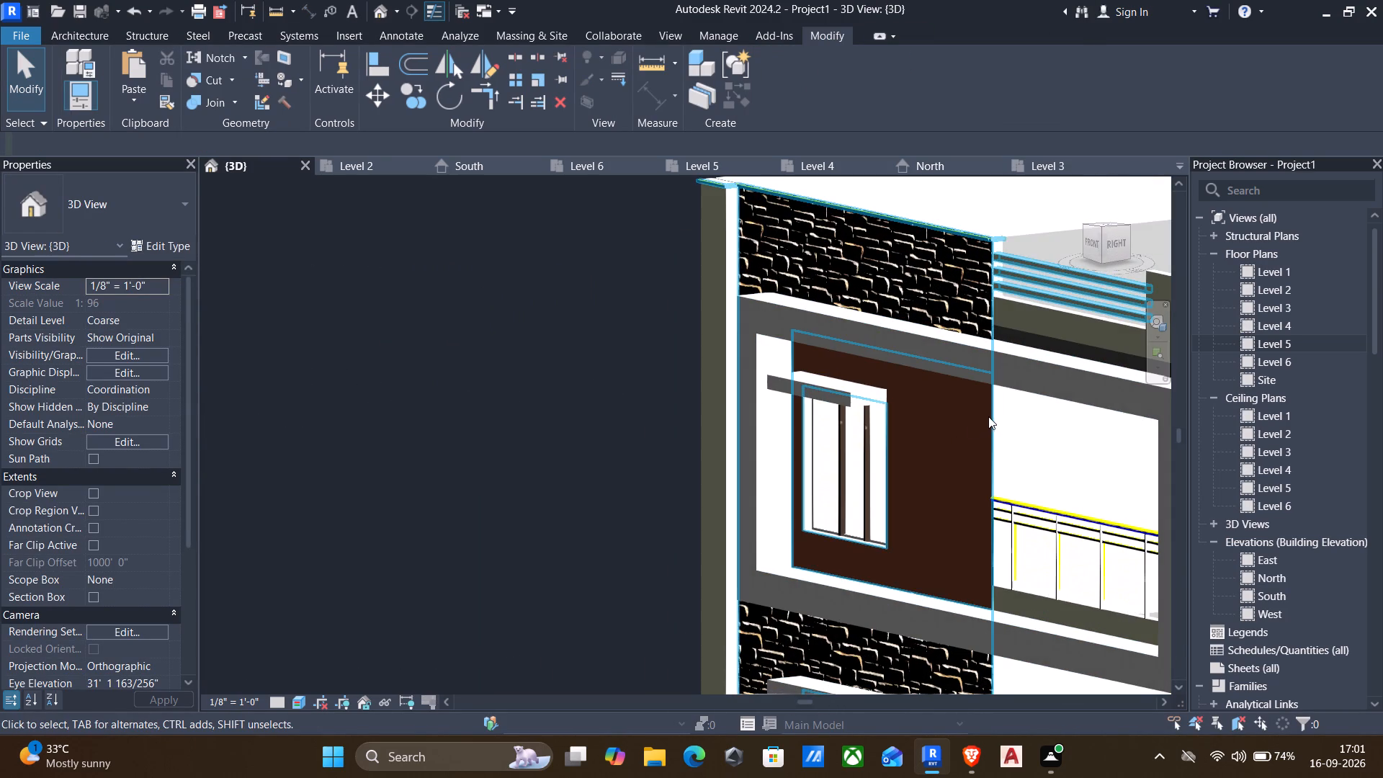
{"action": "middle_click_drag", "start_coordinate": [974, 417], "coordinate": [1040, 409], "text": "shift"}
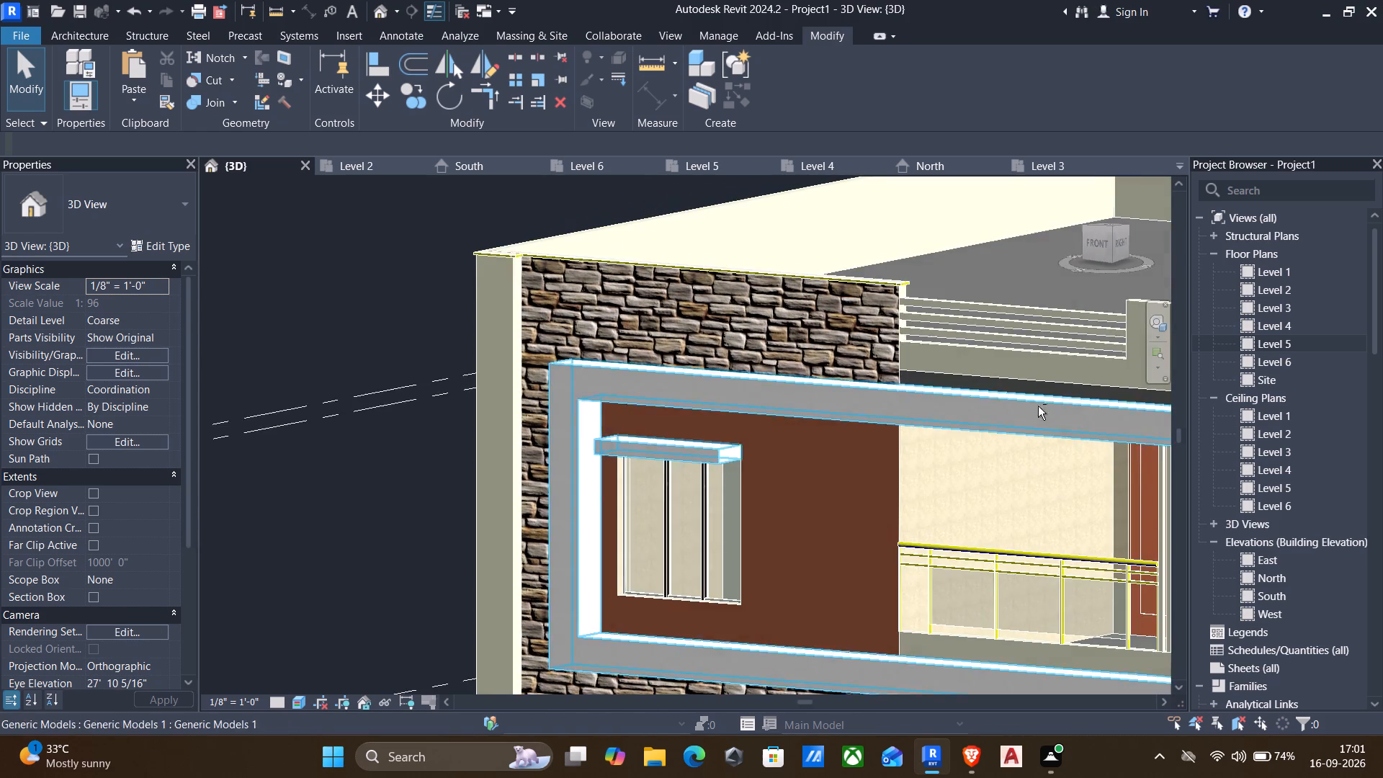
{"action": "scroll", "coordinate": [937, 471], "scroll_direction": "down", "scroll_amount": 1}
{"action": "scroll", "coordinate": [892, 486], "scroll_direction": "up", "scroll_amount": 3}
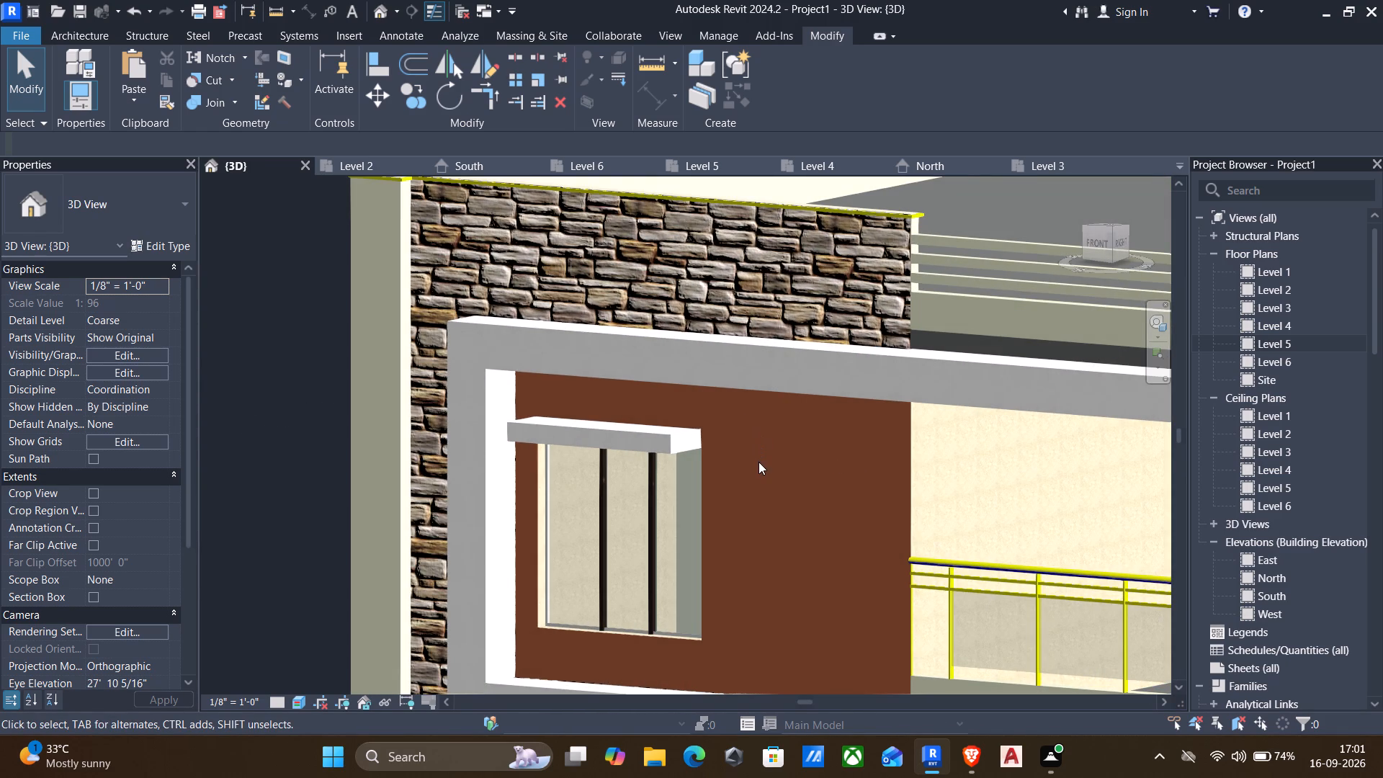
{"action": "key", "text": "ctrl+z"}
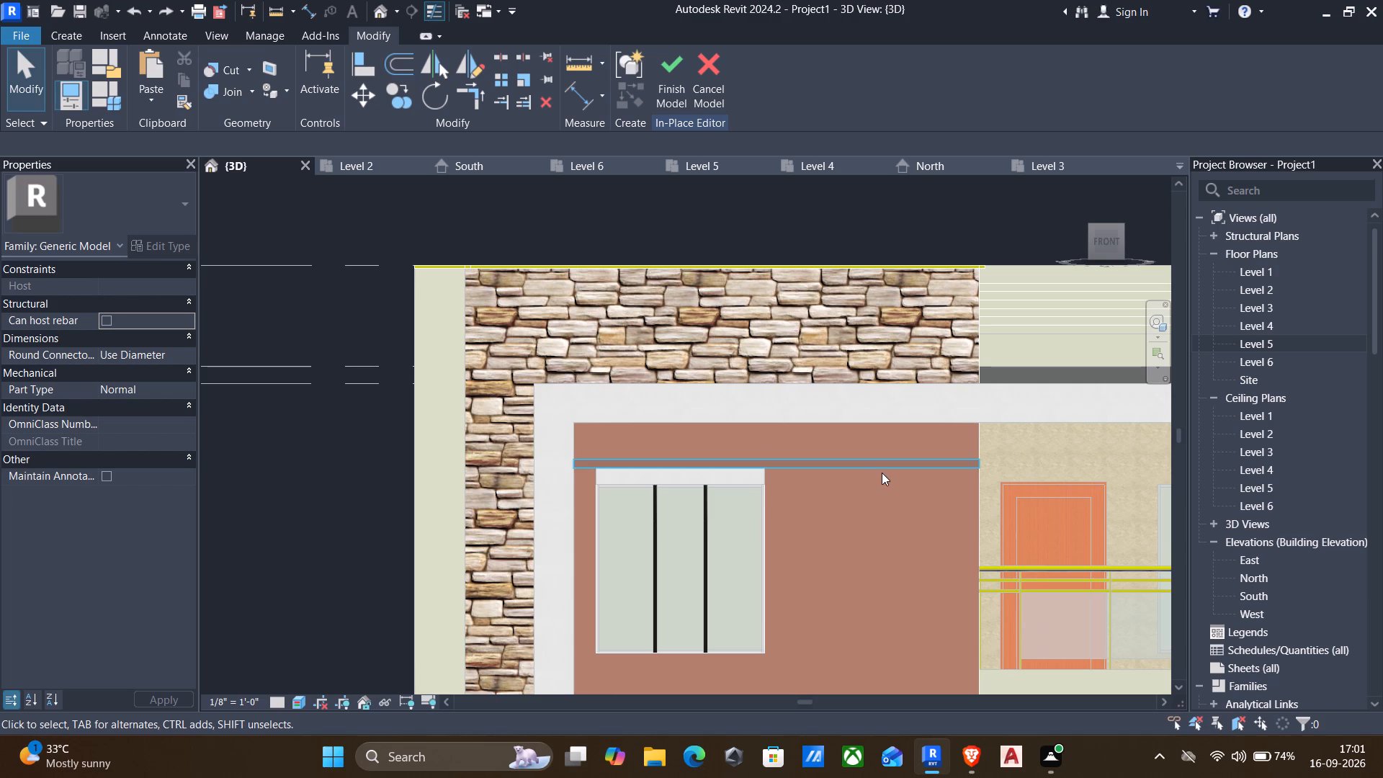
Examine from the side how the lowered void strip sits against the brown panel's face and edge.
{"action": "middle_click_drag", "start_coordinate": [911, 617], "coordinate": [820, 642], "text": "shift"}
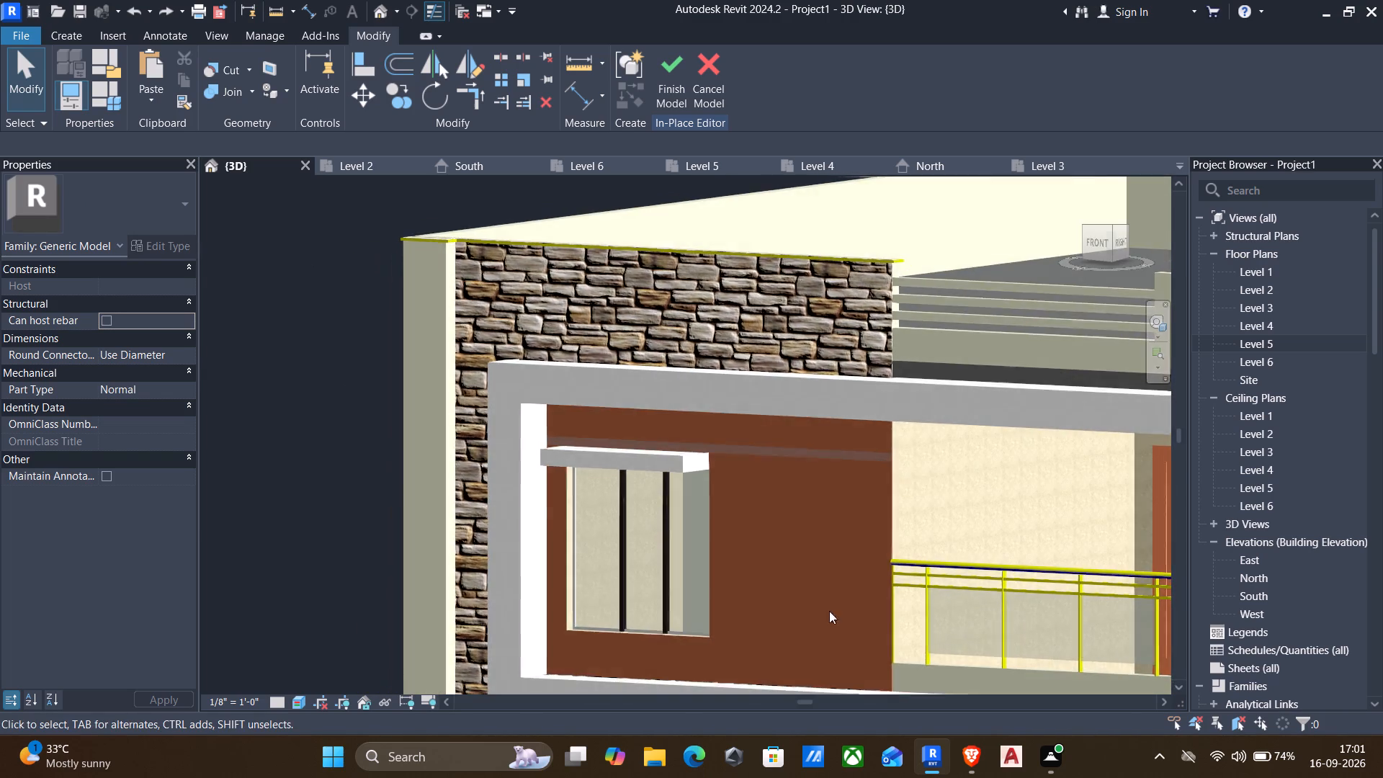
{"action": "scroll", "coordinate": [916, 450], "scroll_direction": "up", "scroll_amount": 2}
{"action": "middle_click_drag", "start_coordinate": [916, 459], "coordinate": [871, 468], "text": "shift"}
{"action": "scroll", "coordinate": [964, 424], "scroll_direction": "up", "scroll_amount": 3}
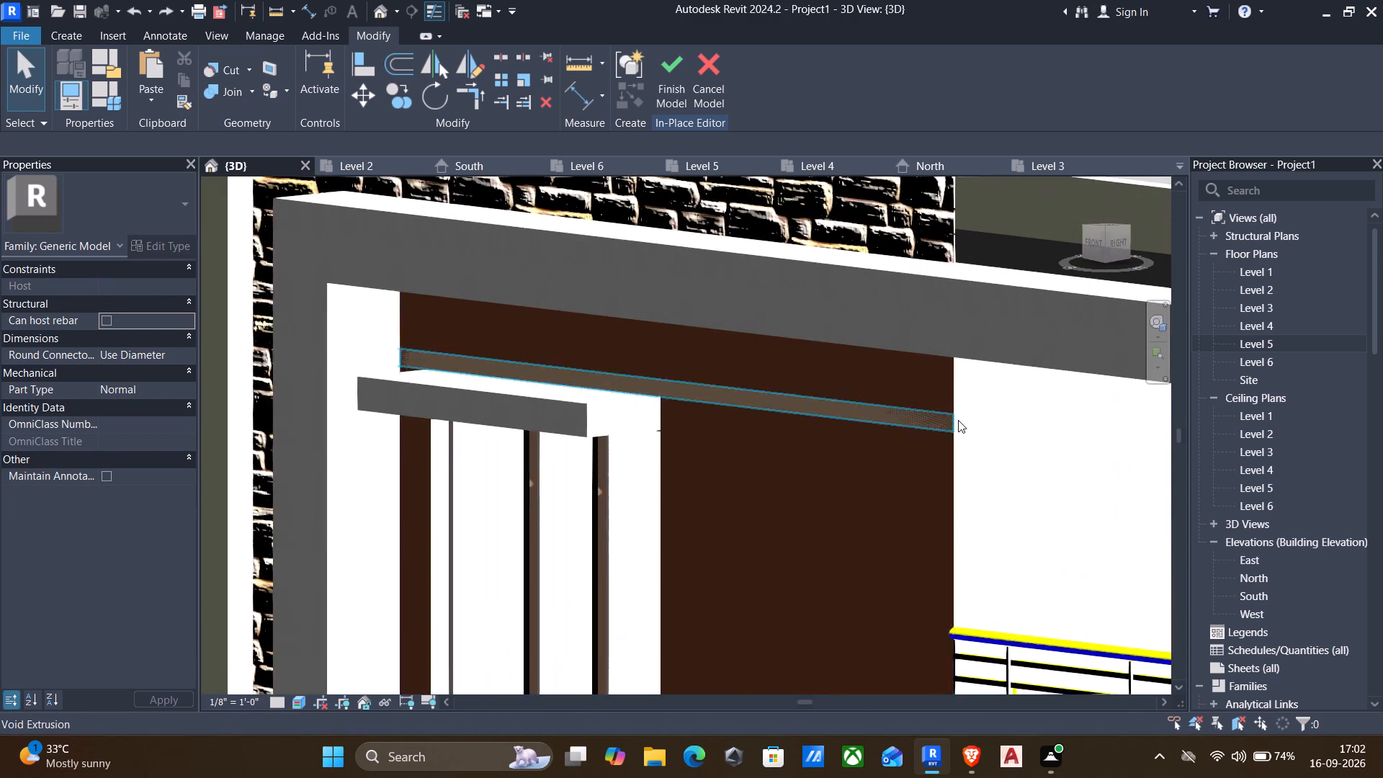
{"action": "scroll", "coordinate": [945, 415], "scroll_direction": "up", "scroll_amount": 4}
{"action": "middle_click_drag", "start_coordinate": [972, 444], "coordinate": [906, 484]}
{"action": "scroll", "coordinate": [944, 400], "scroll_direction": "down", "scroll_amount": 2}
{"action": "middle_click_drag", "start_coordinate": [954, 380], "coordinate": [501, 607]}
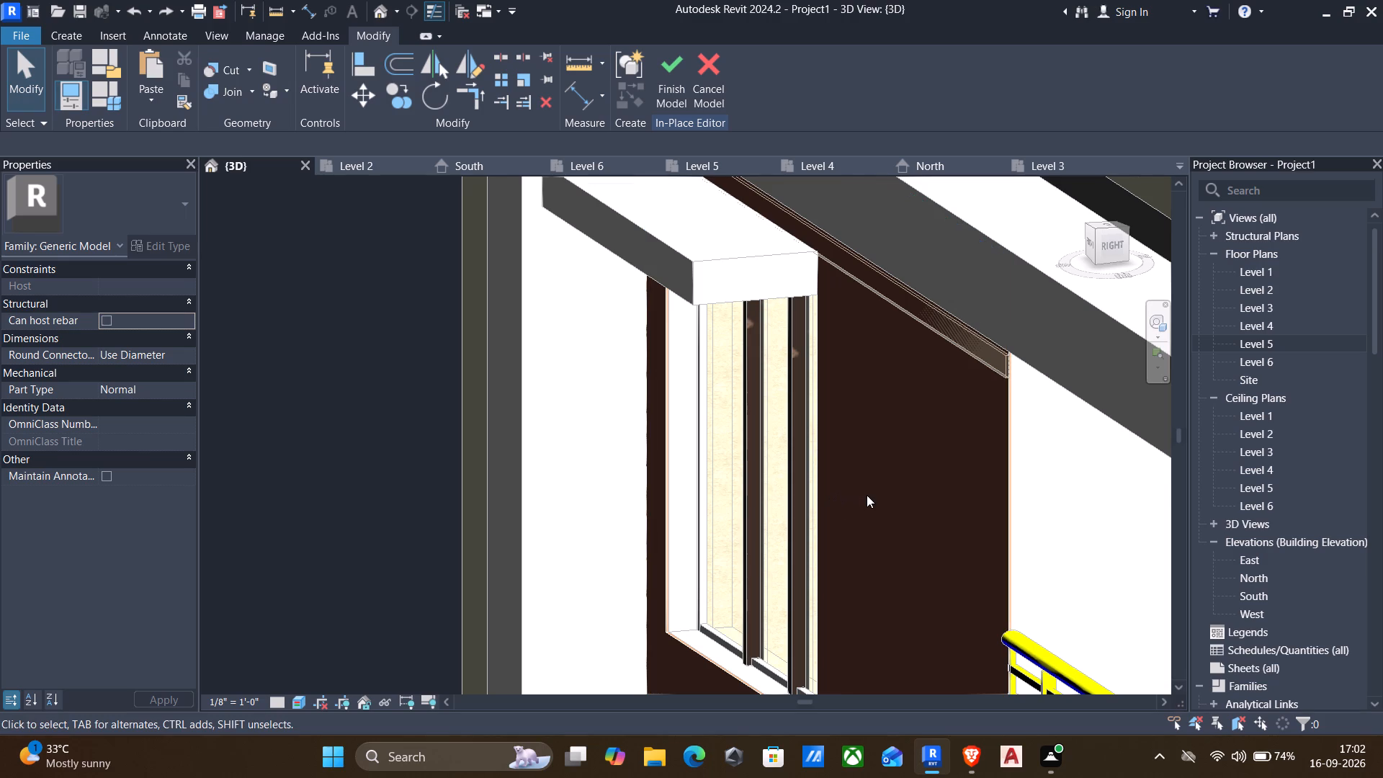
{"action": "middle_click_drag", "start_coordinate": [874, 495], "coordinate": [897, 462], "text": "shift"}
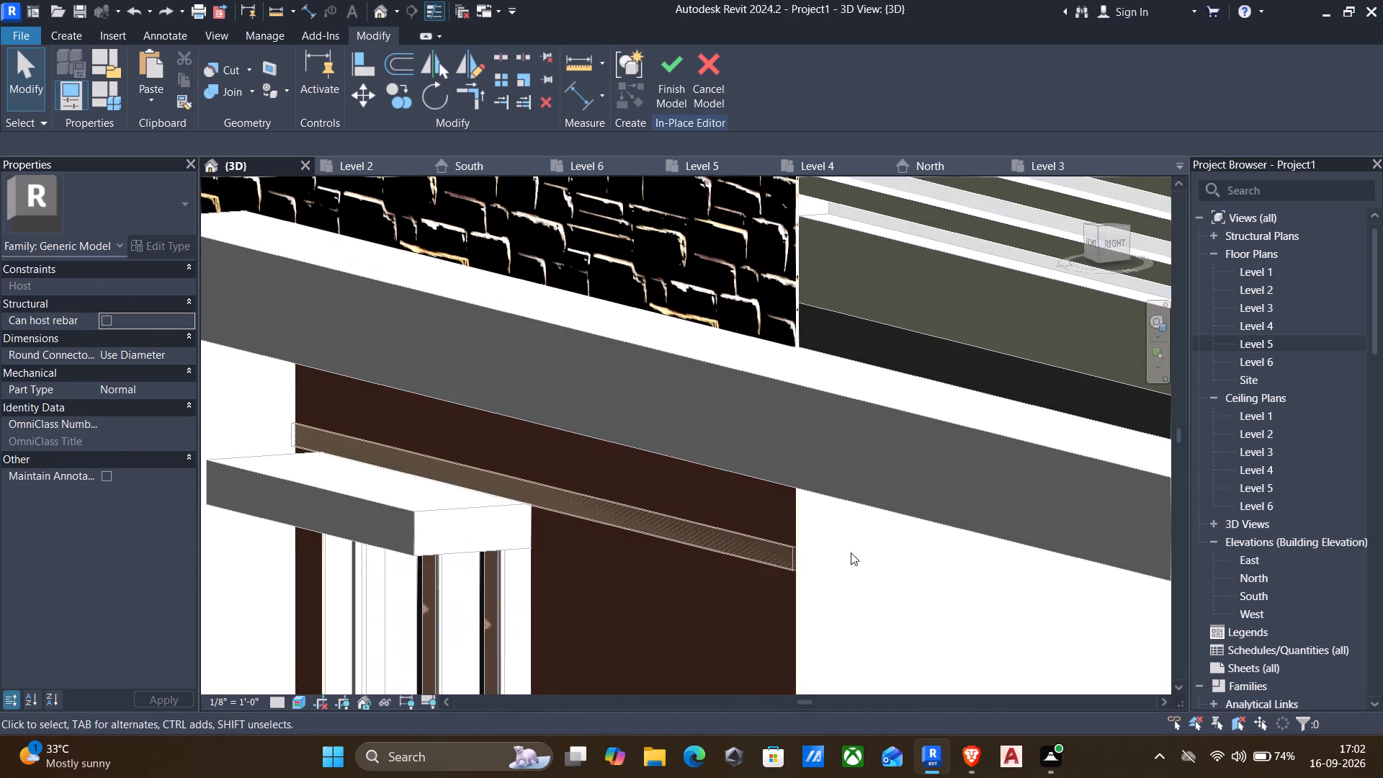
Stretch the void strip's front face outward past the brown panel to an Extrusion End of about -8 7/8".
{"action": "left_click", "coordinate": [793, 557]}
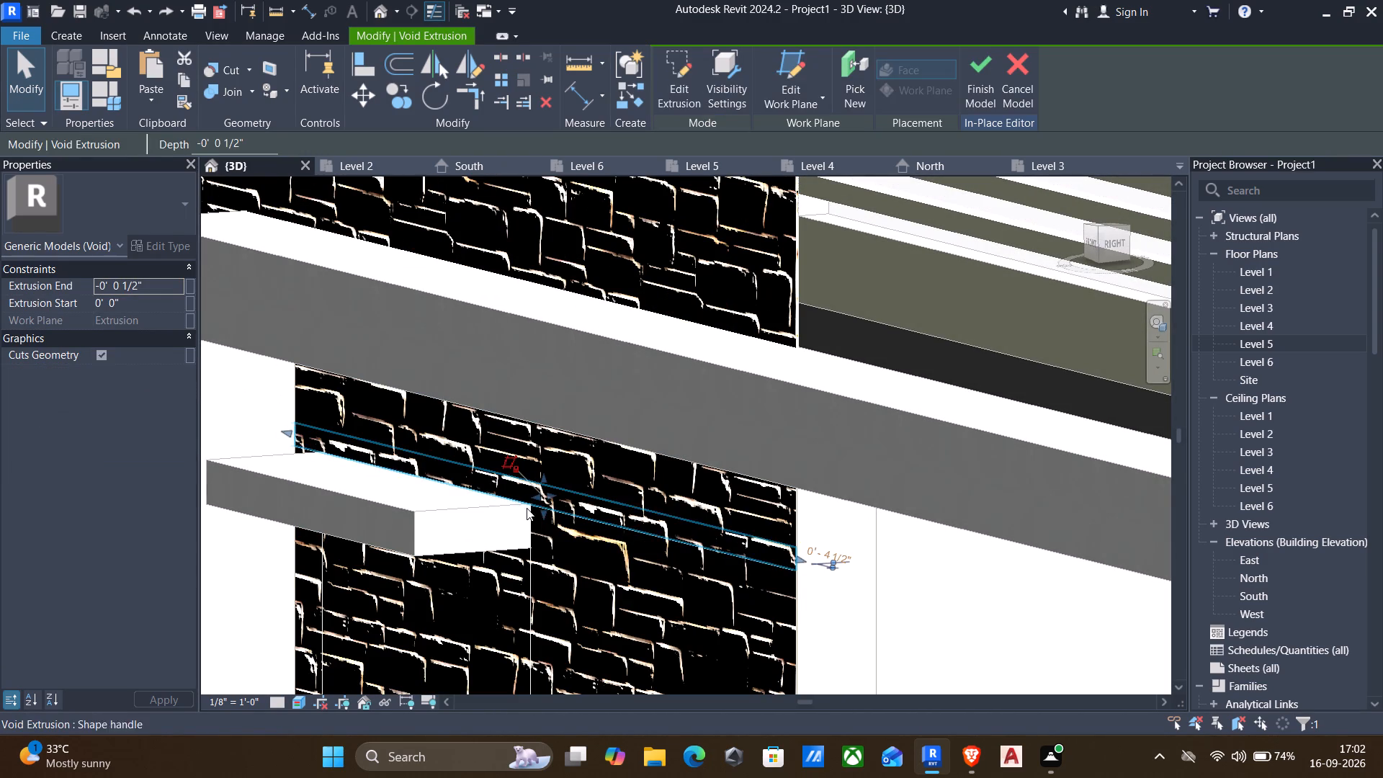
{"action": "left_click_drag", "start_coordinate": [537, 501], "coordinate": [488, 529]}
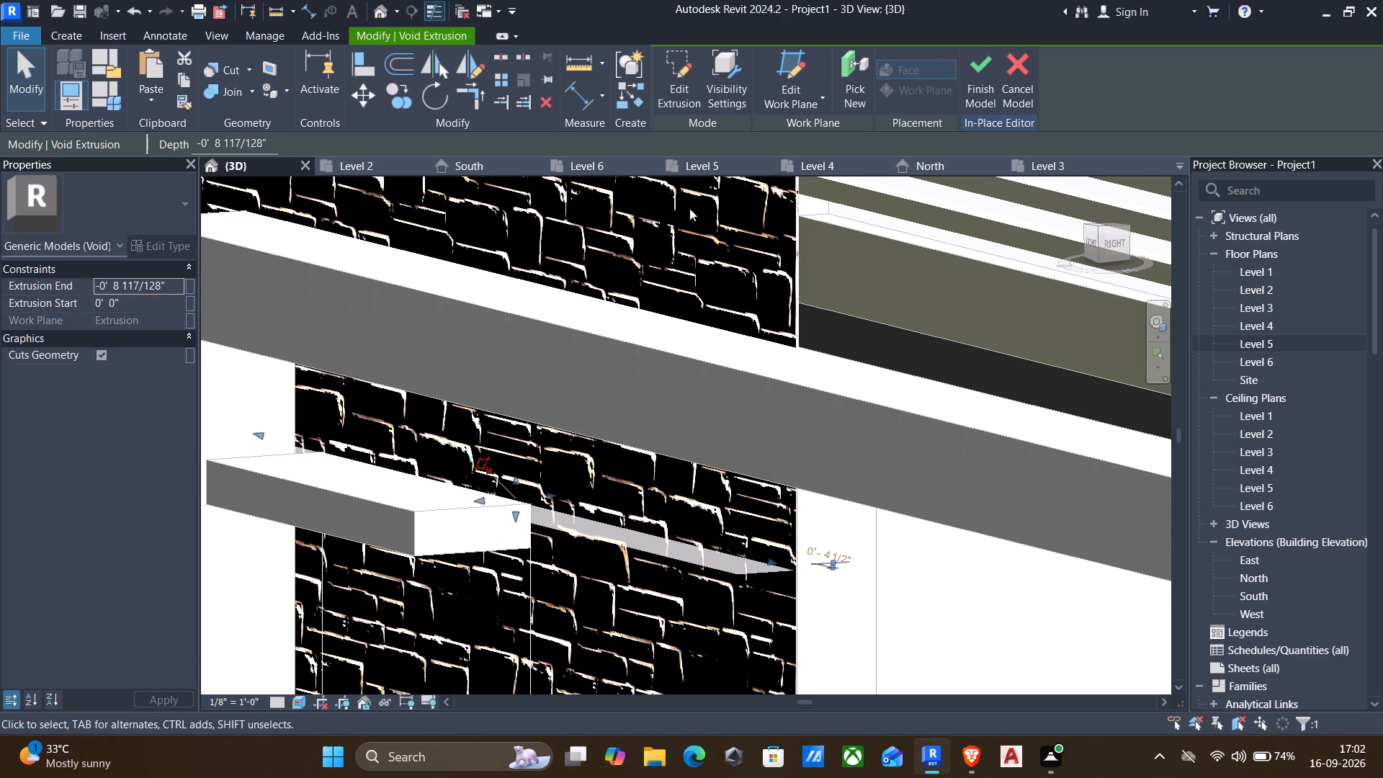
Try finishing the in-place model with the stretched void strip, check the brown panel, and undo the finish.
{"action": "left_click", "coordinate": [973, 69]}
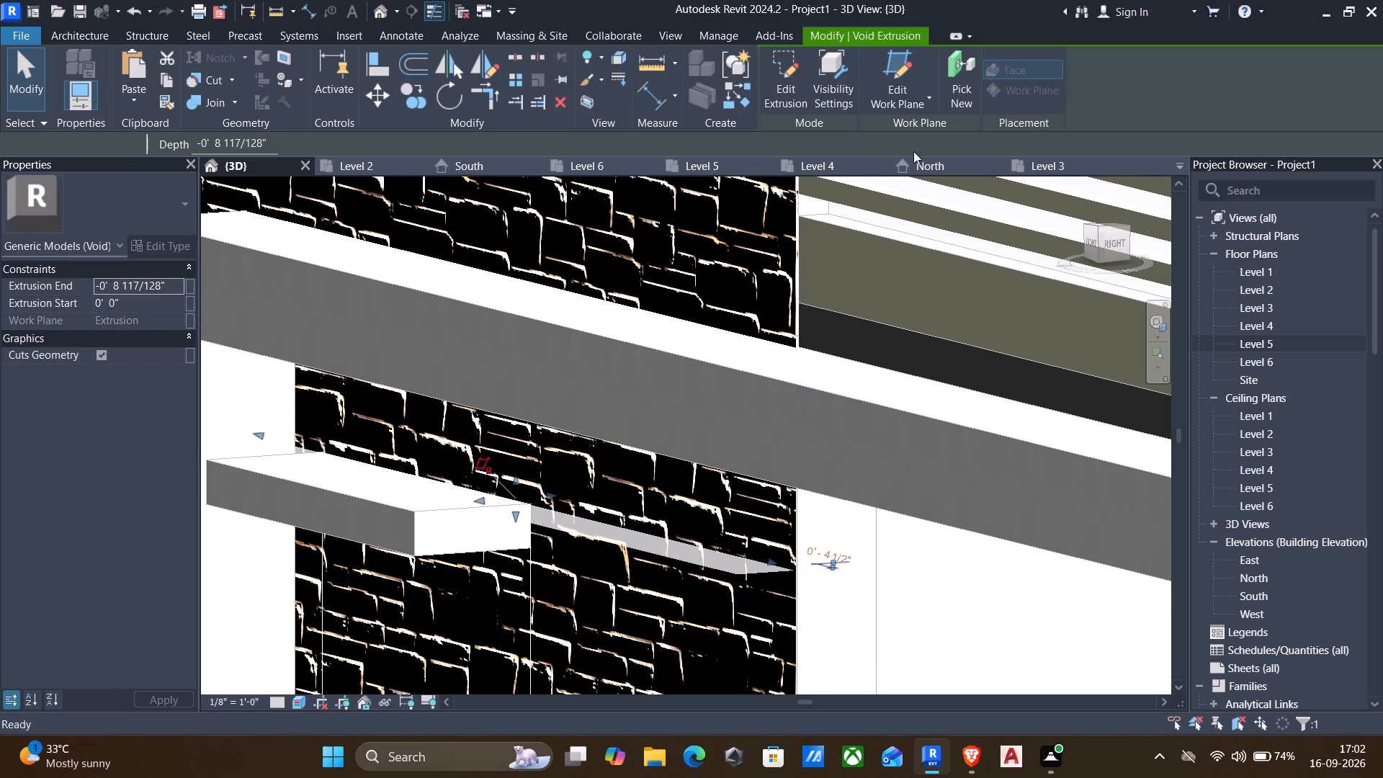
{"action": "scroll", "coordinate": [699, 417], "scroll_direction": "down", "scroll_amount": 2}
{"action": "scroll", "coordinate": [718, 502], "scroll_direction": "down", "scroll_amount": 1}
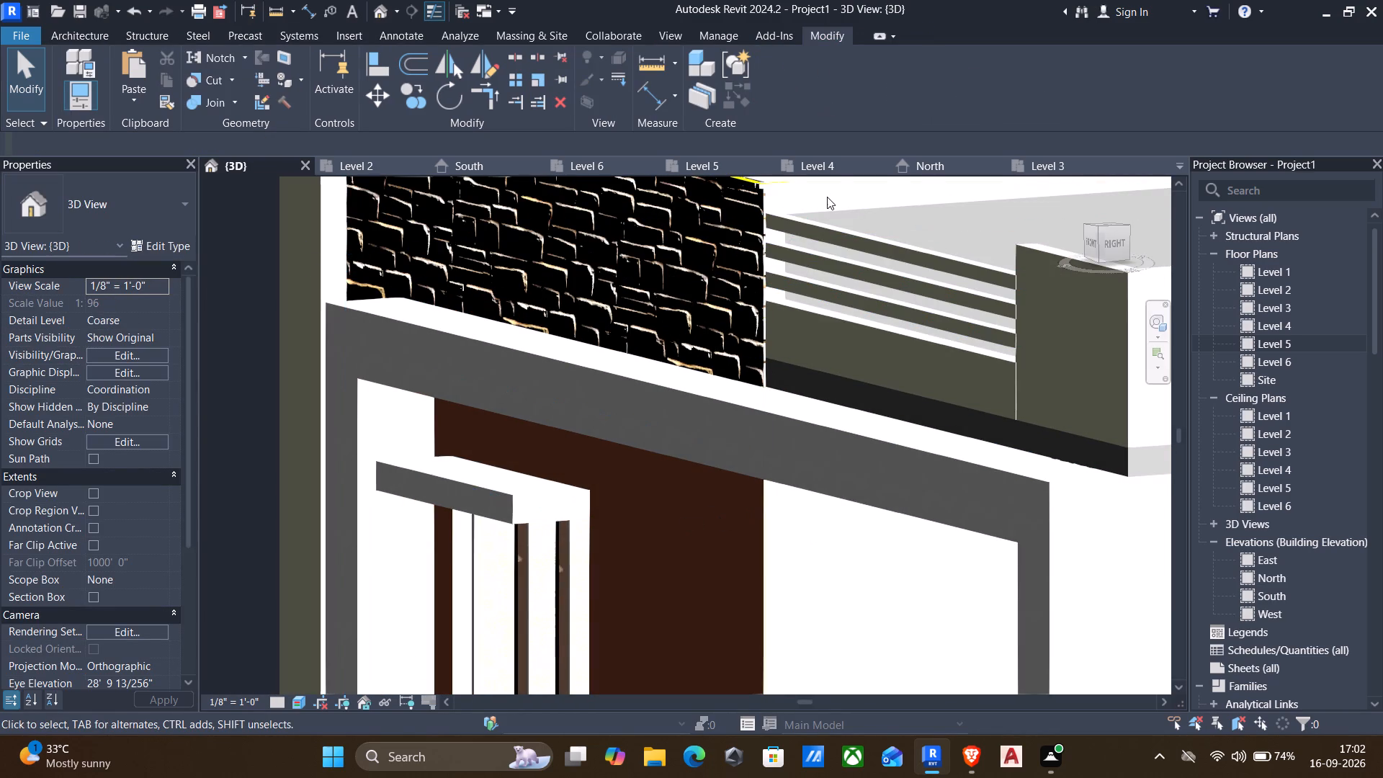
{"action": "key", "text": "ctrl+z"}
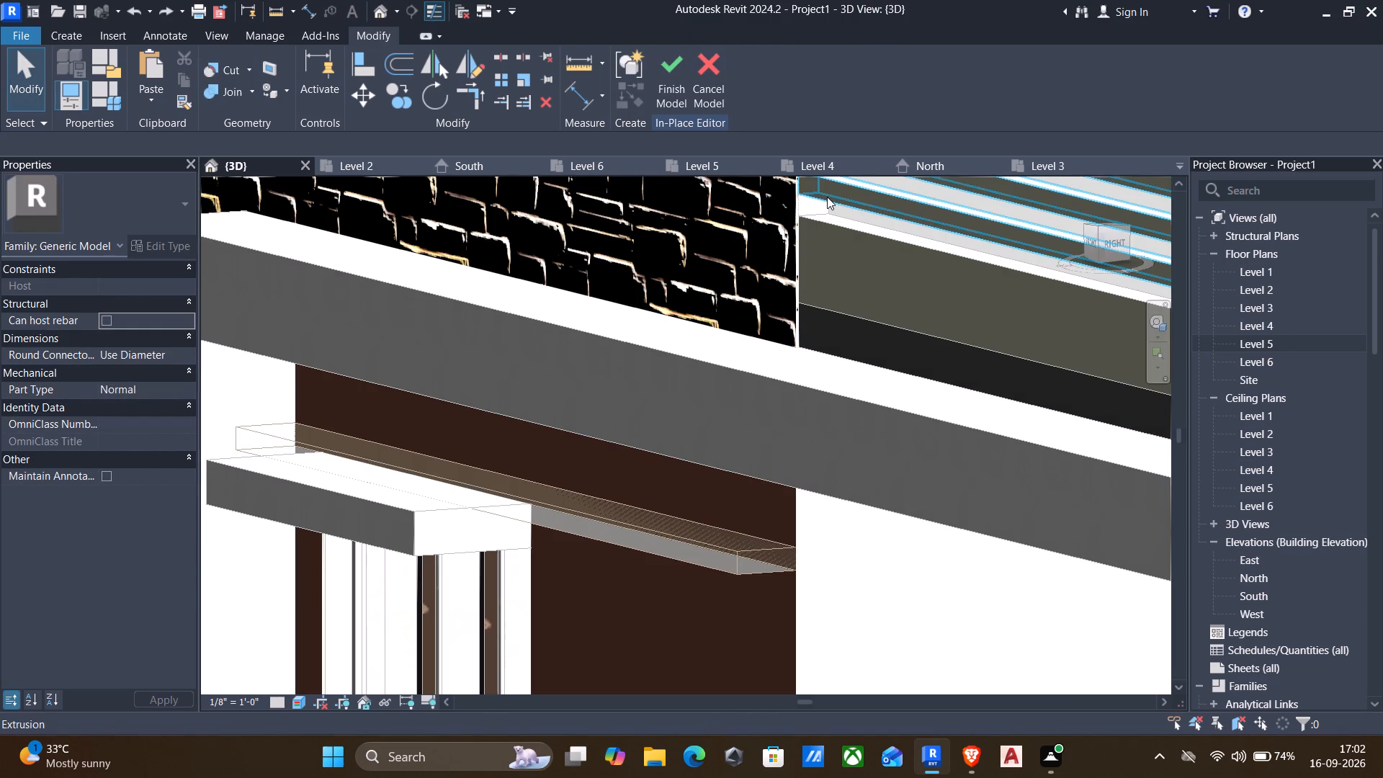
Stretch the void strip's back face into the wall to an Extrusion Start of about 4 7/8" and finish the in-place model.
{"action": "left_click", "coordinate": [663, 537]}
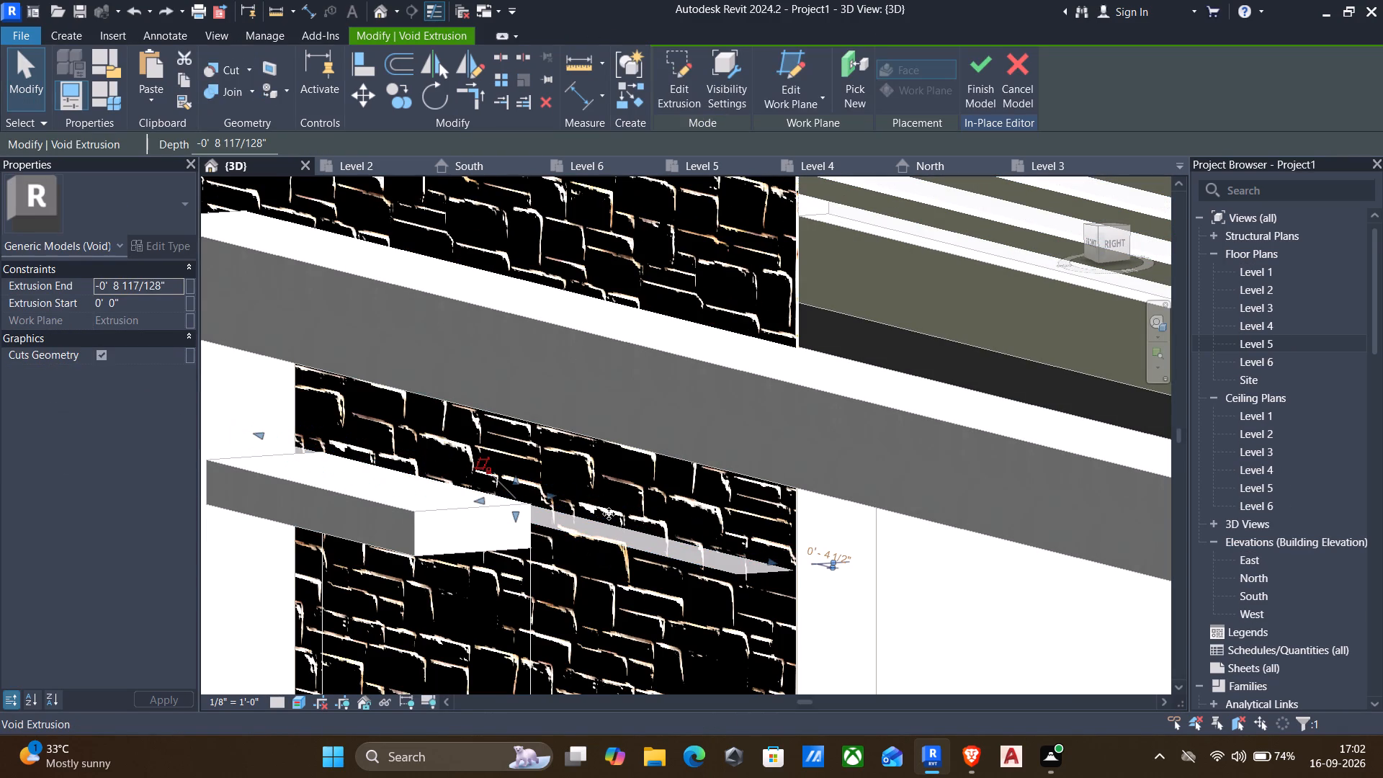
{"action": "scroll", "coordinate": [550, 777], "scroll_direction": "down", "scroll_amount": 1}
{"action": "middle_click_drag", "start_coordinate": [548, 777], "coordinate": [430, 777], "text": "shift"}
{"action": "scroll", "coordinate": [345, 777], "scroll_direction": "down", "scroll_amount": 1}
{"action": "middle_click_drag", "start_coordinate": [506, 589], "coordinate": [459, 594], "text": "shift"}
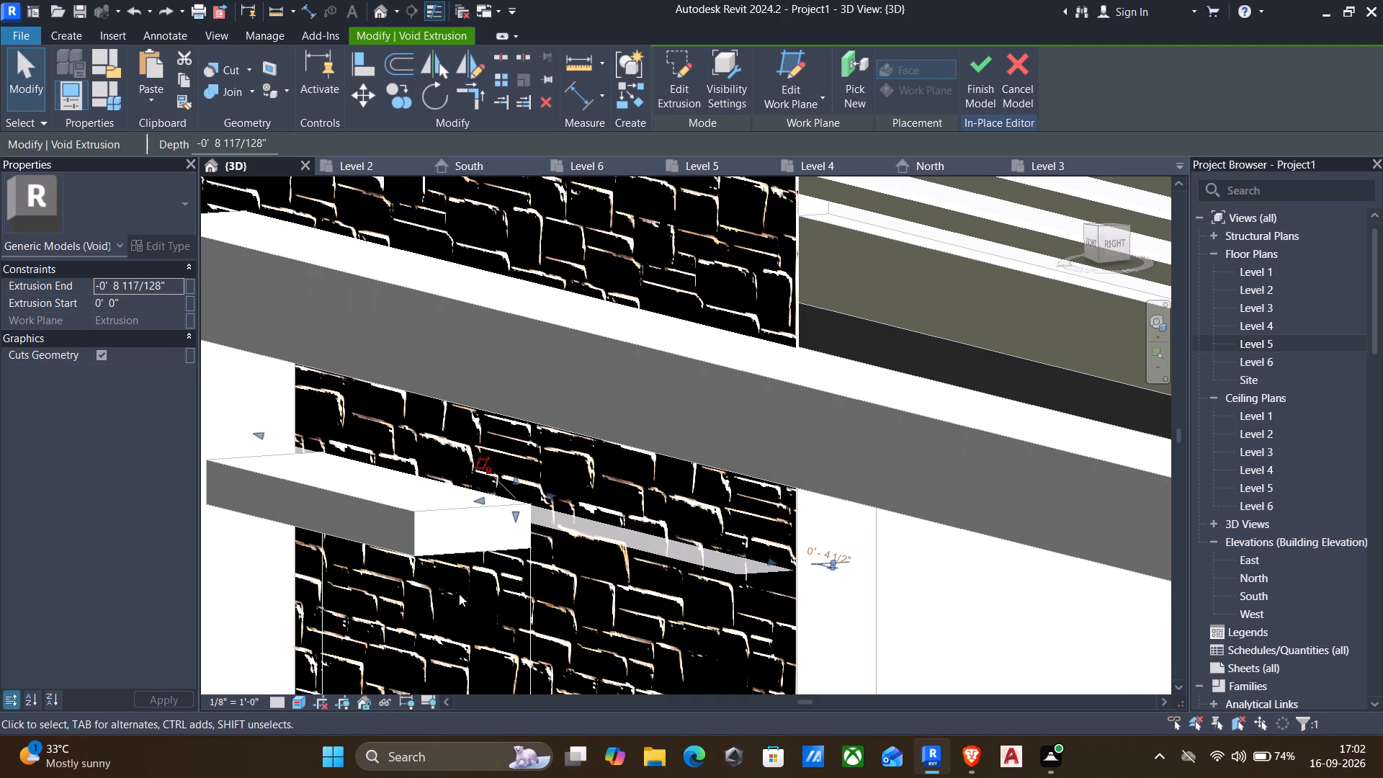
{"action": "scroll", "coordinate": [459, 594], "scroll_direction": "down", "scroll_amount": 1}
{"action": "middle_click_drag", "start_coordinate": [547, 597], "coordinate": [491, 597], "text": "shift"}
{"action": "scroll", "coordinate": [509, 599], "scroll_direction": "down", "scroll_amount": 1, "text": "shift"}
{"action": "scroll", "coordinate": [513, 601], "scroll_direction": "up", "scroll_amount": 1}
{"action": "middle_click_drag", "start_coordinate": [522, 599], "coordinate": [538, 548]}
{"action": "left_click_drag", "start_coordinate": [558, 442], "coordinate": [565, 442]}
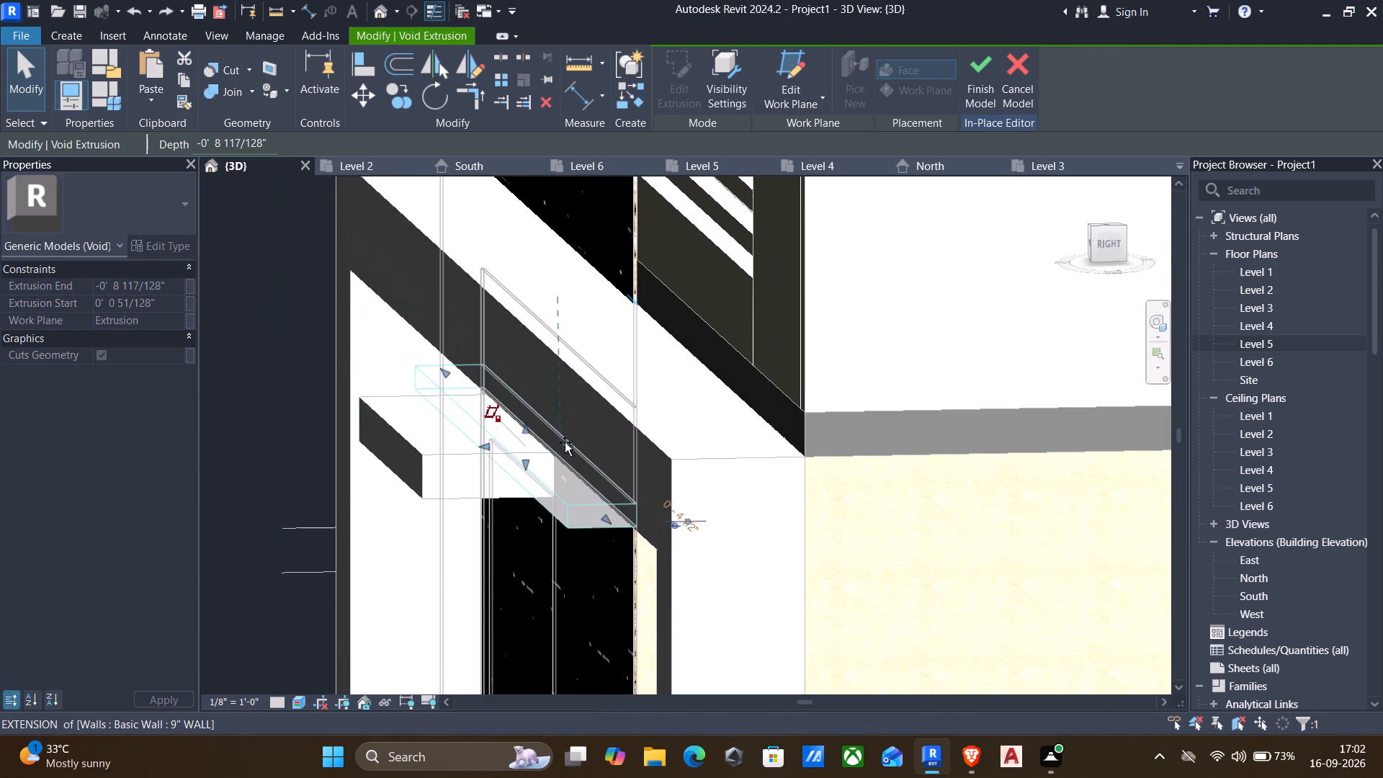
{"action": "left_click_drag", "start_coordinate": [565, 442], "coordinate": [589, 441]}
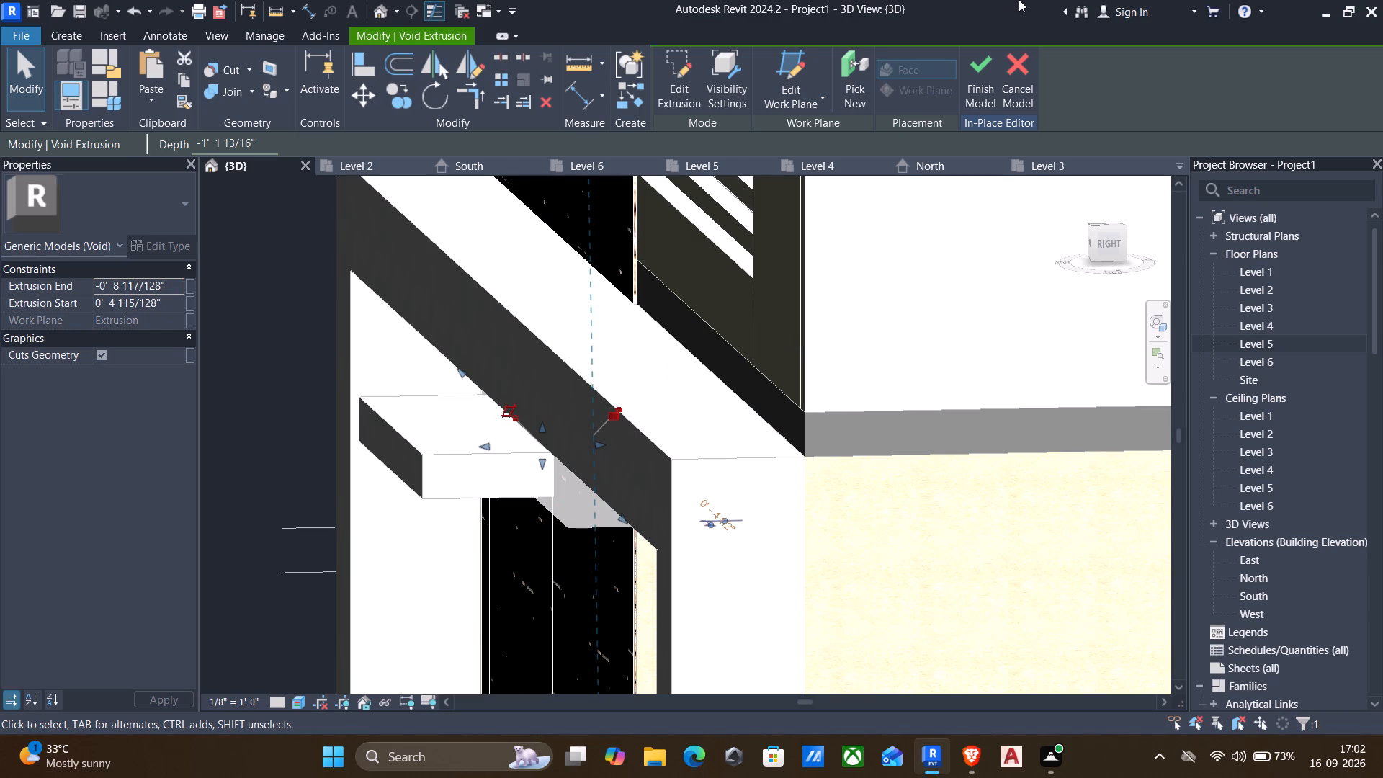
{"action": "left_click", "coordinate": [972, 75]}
Examine the groove above the upper window's hood from several angles, checking the brown panel and the wall behind it.
{"action": "scroll", "coordinate": [823, 192], "scroll_direction": "down", "scroll_amount": 1}
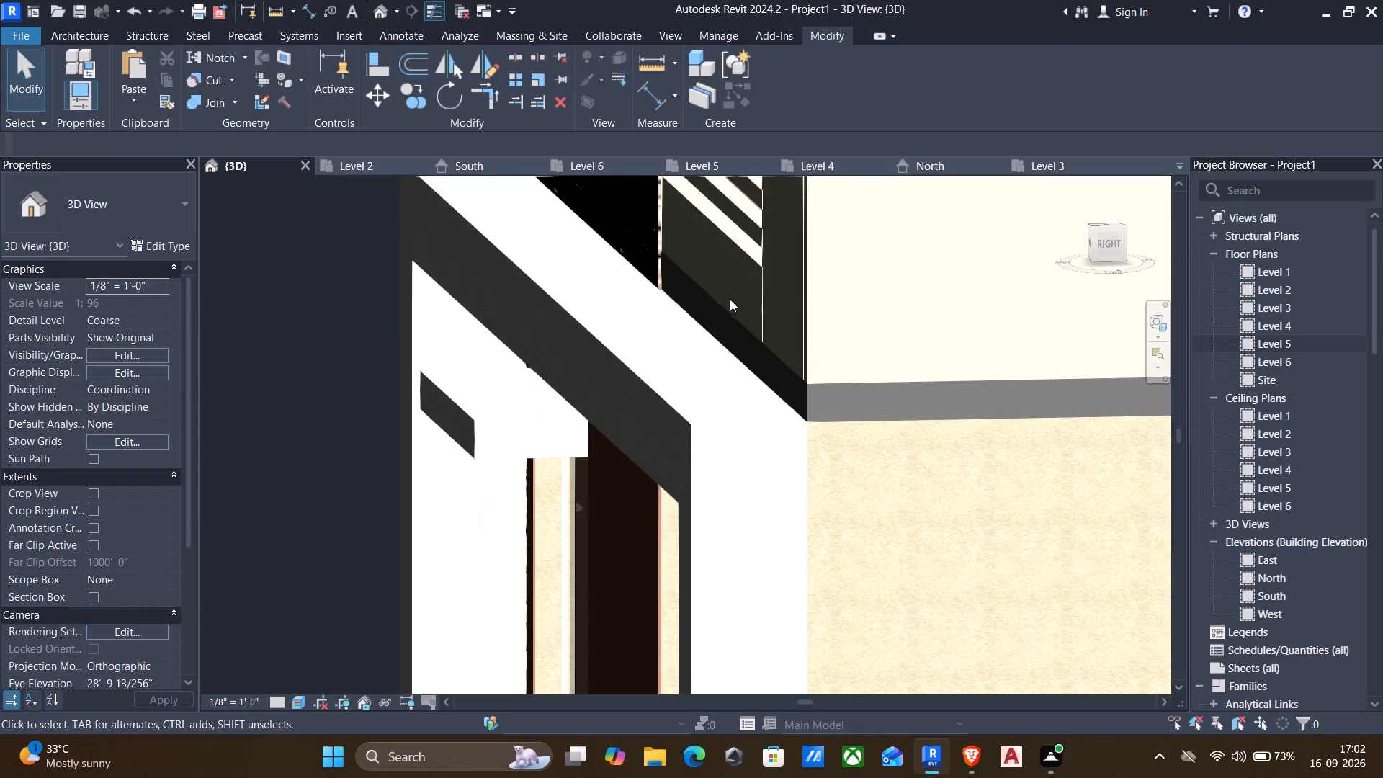
{"action": "middle_click_drag", "start_coordinate": [733, 300], "coordinate": [766, 226], "text": "shift"}
{"action": "scroll", "coordinate": [733, 301], "scroll_direction": "down", "scroll_amount": 1, "text": "shift"}
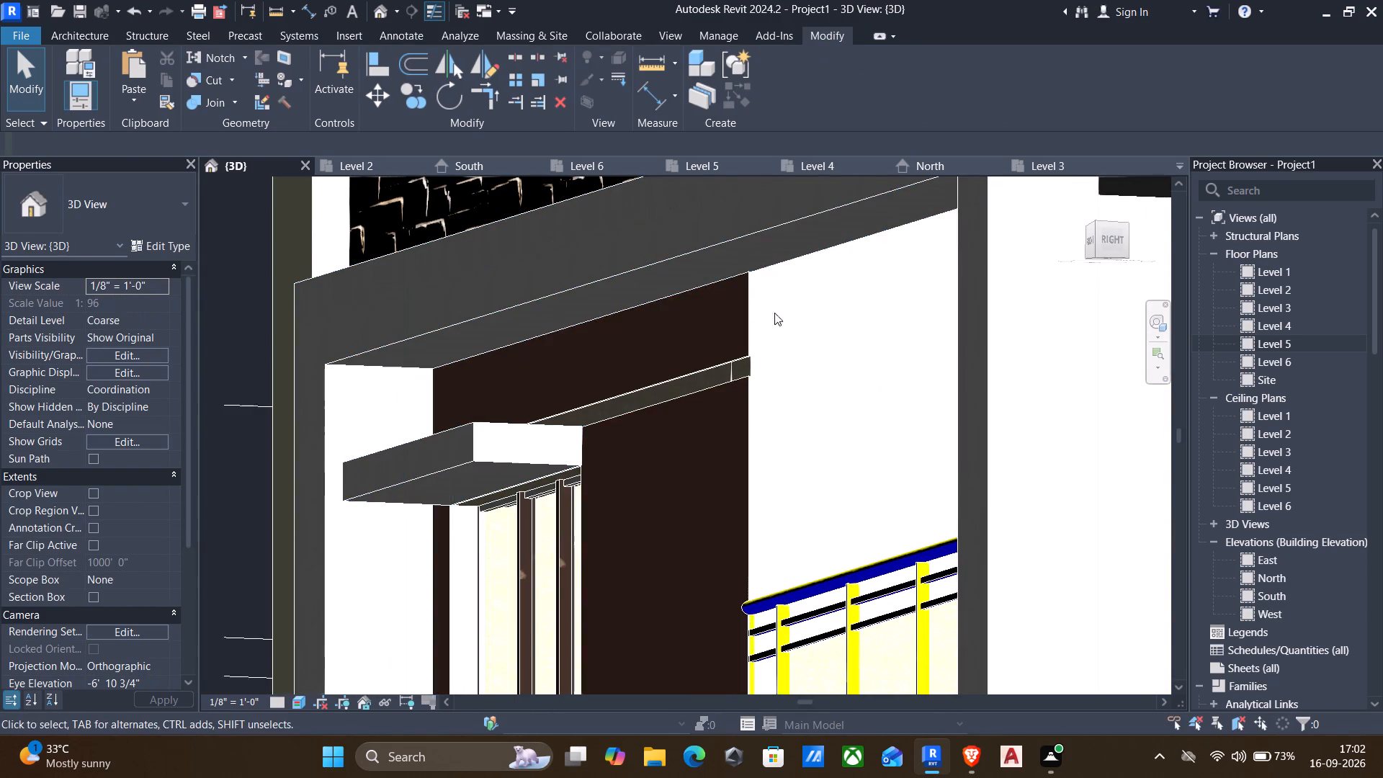
{"action": "middle_click_drag", "start_coordinate": [744, 386], "coordinate": [789, 463]}
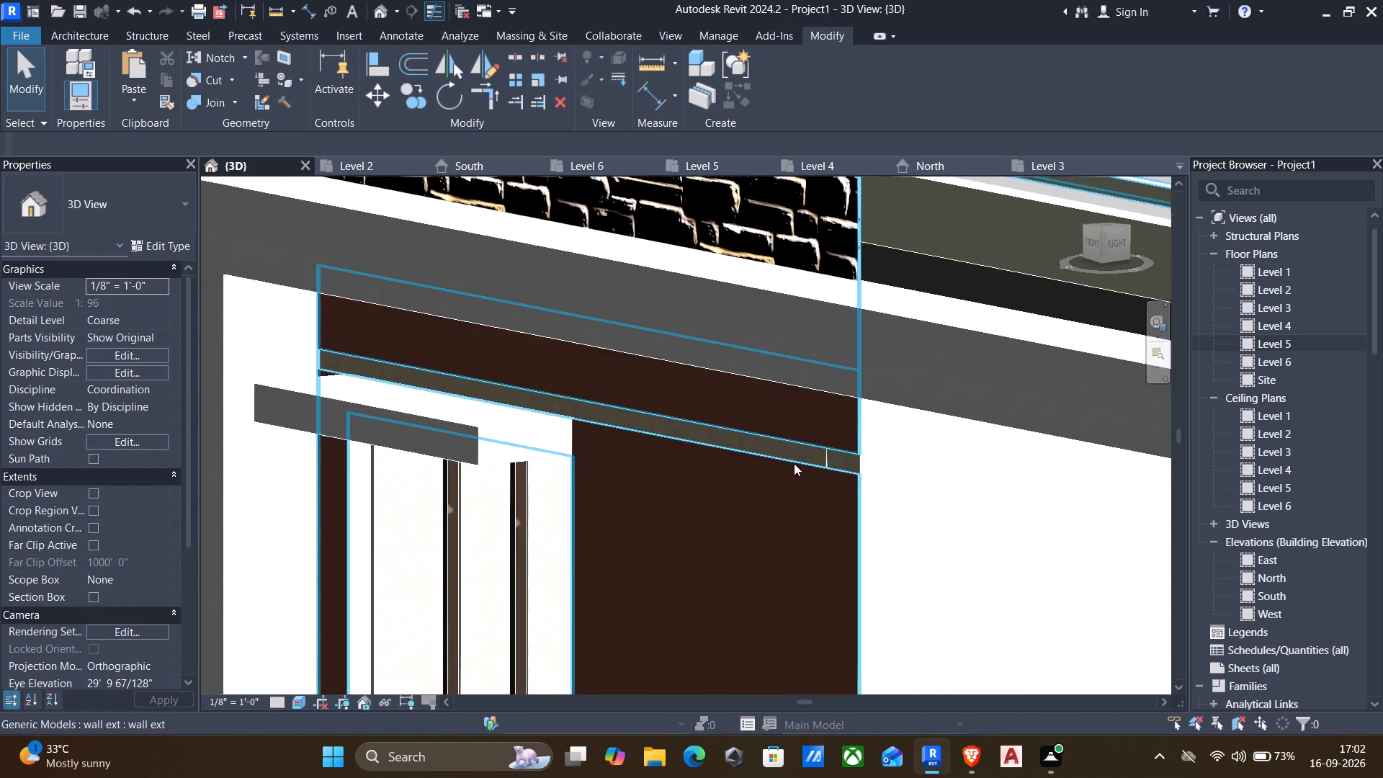
{"action": "scroll", "coordinate": [799, 460], "scroll_direction": "down", "scroll_amount": 3}
{"action": "middle_click_drag", "start_coordinate": [795, 483], "coordinate": [852, 419]}
{"action": "left_click", "coordinate": [831, 385]}
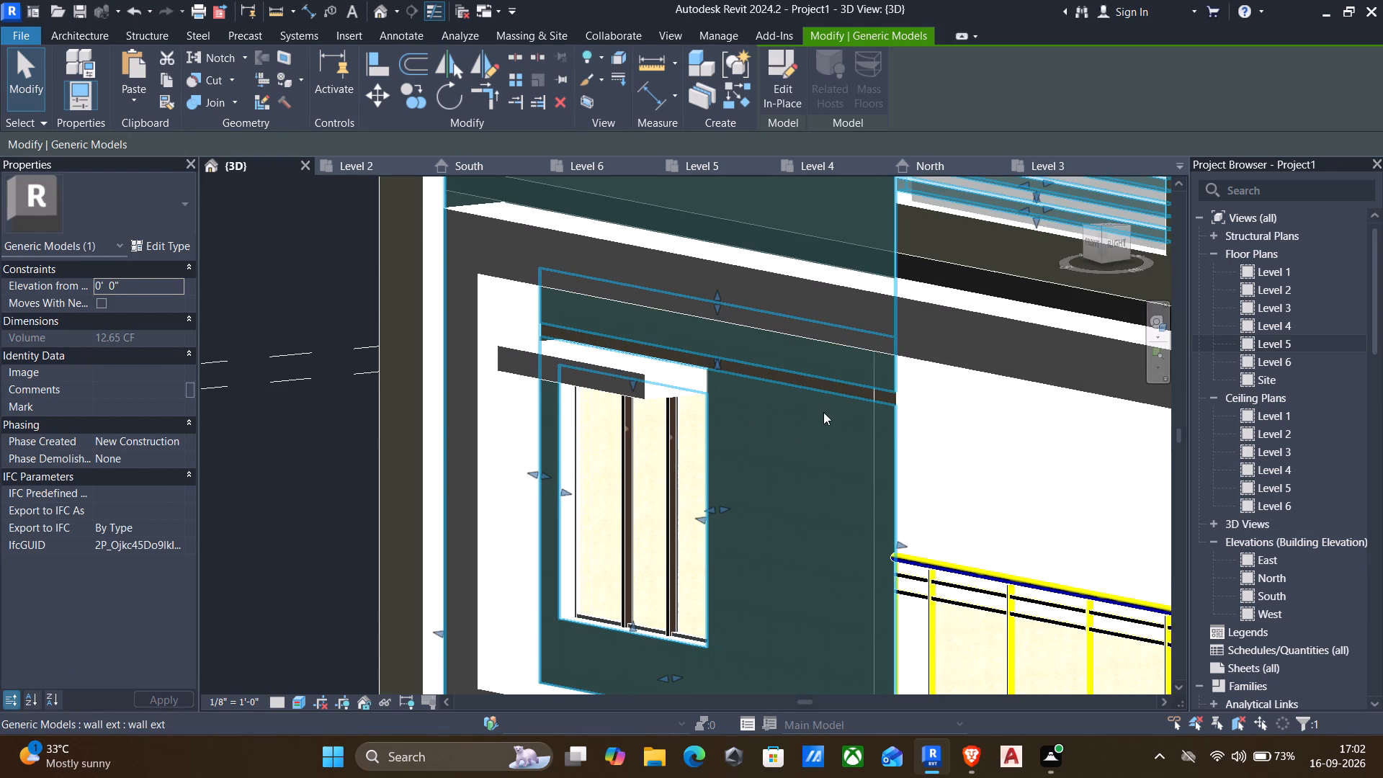
{"action": "middle_click_drag", "start_coordinate": [825, 407], "coordinate": [766, 409], "text": "shift"}
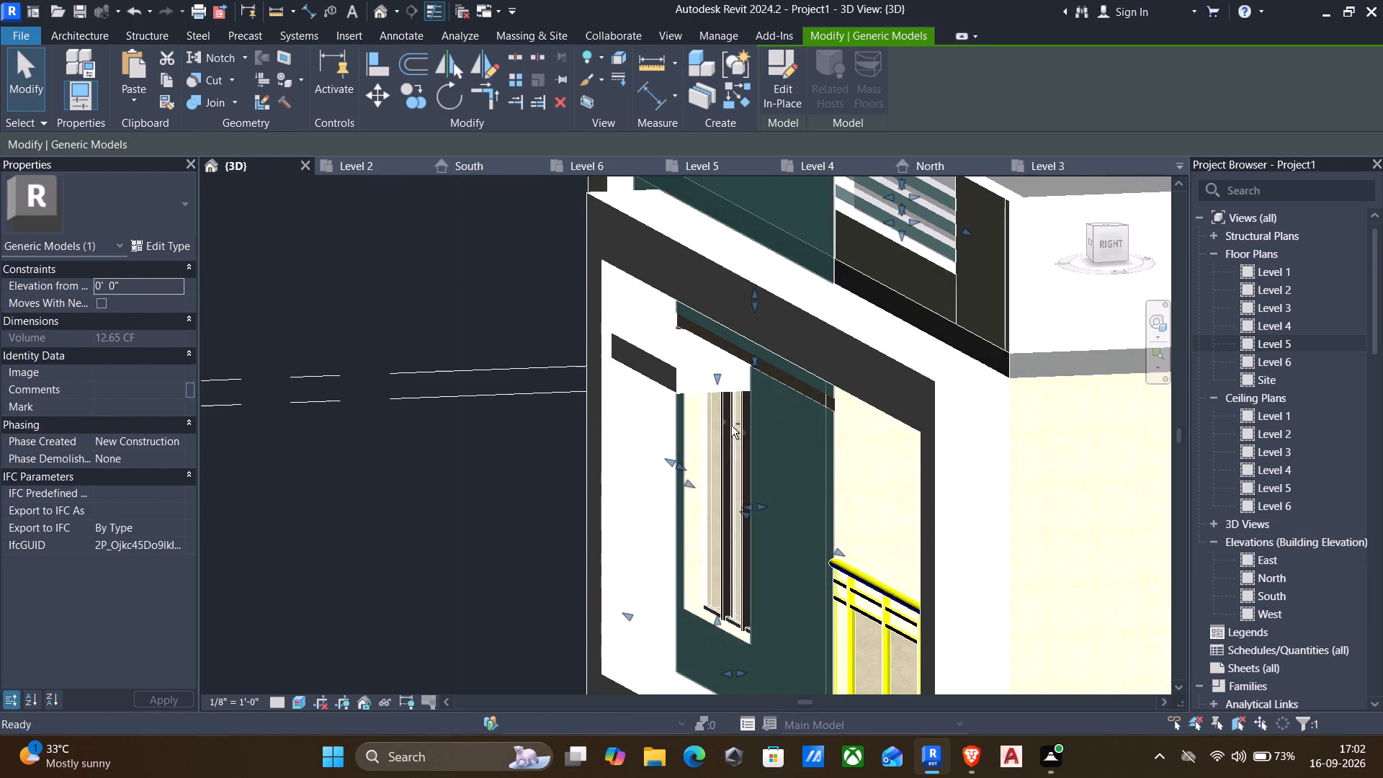
{"action": "key", "text": "Escape"}
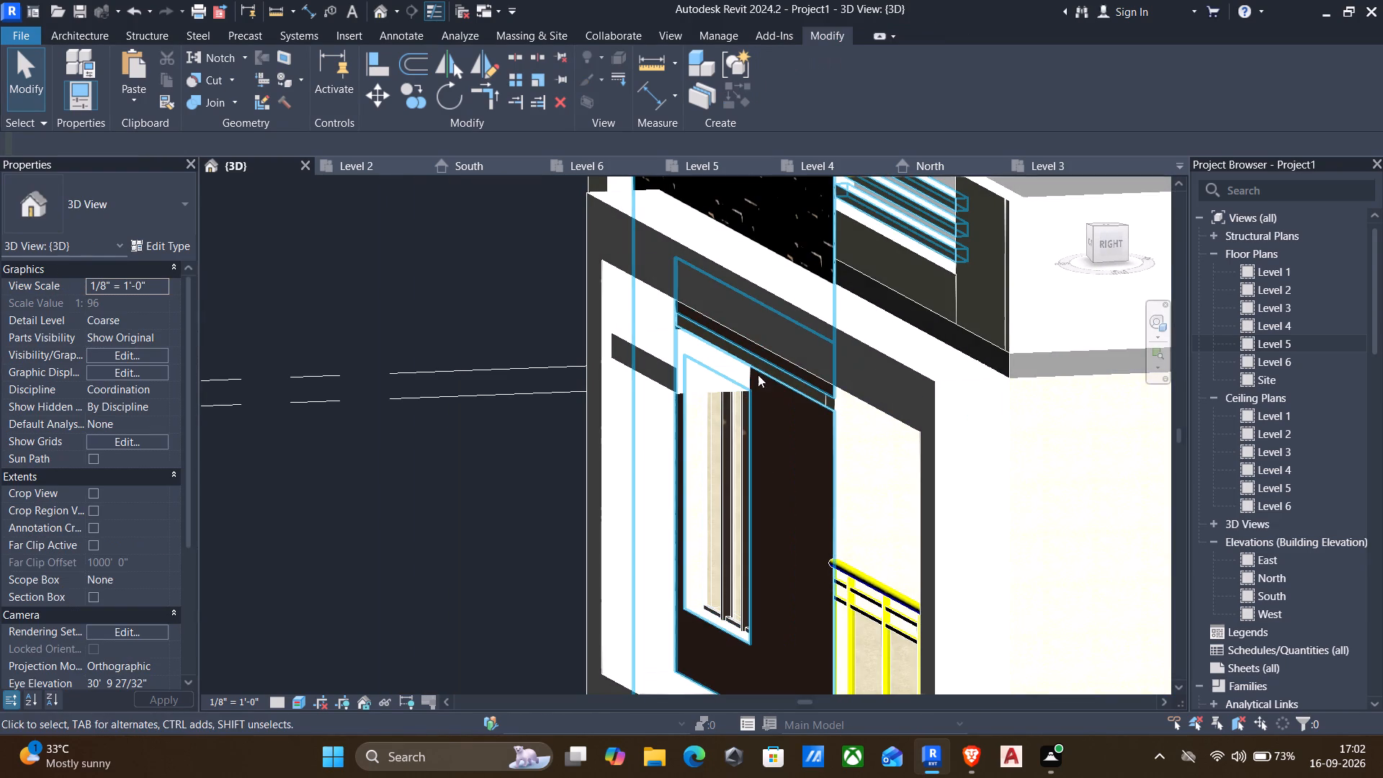
{"action": "scroll", "coordinate": [849, 413], "scroll_direction": "up", "scroll_amount": 4}
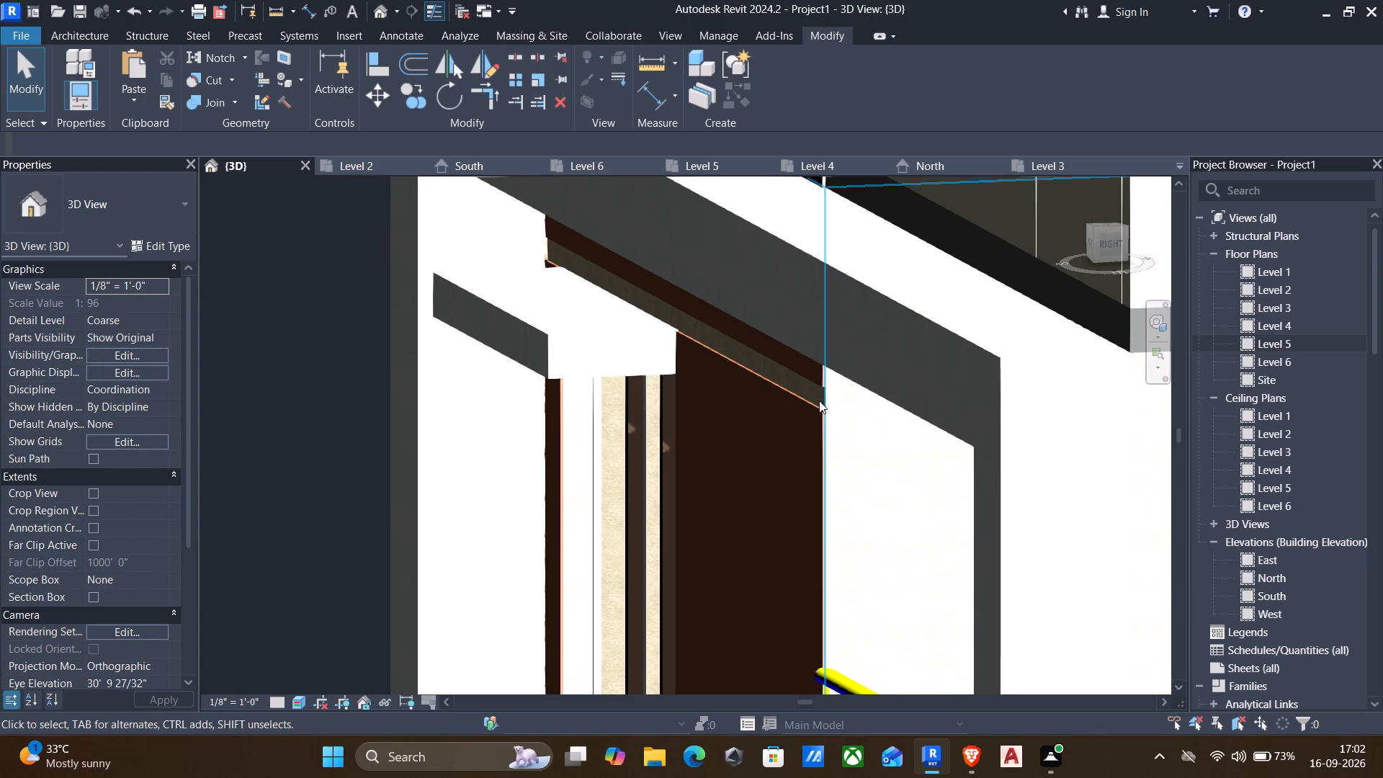
{"action": "left_click", "coordinate": [819, 401]}
{"action": "scroll", "coordinate": [739, 359], "scroll_direction": "down", "scroll_amount": 3}
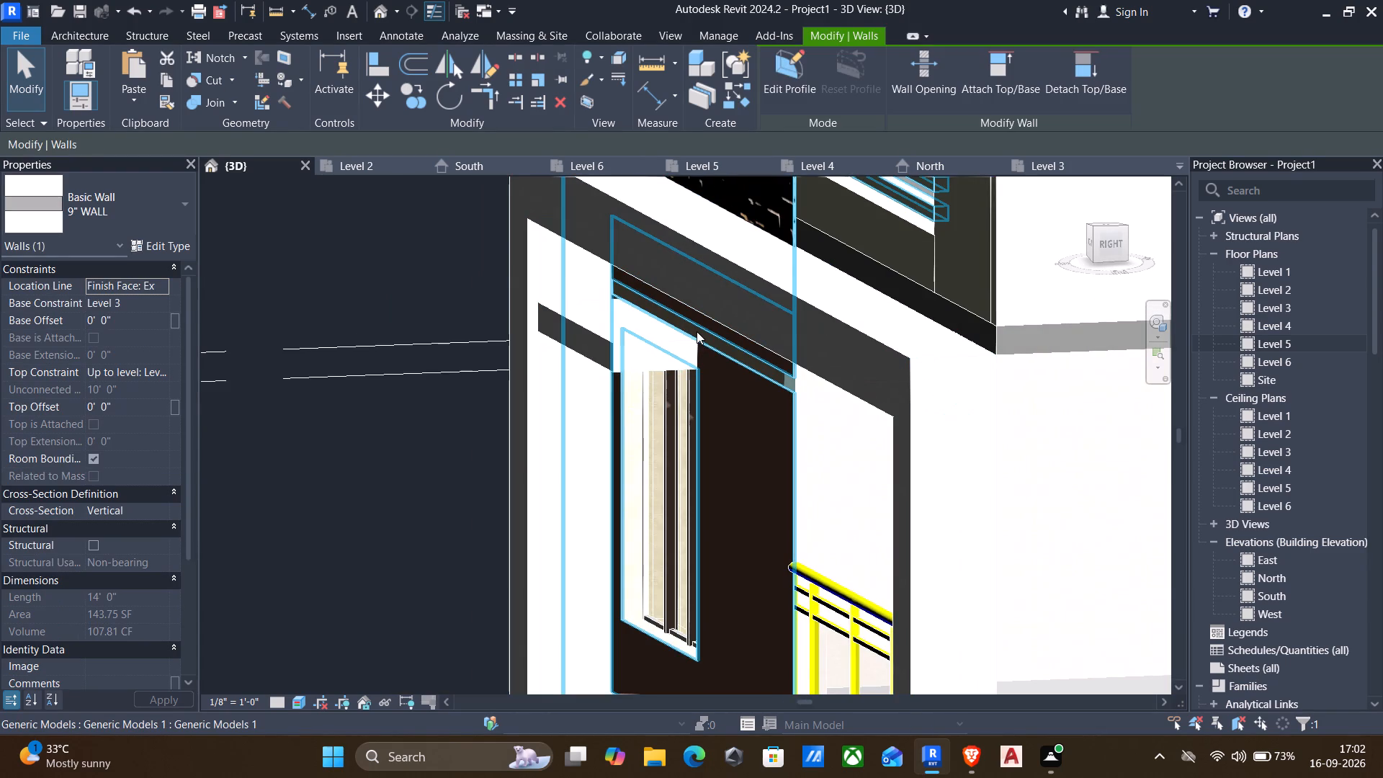
{"action": "scroll", "coordinate": [753, 351], "scroll_direction": "up", "scroll_amount": 2}
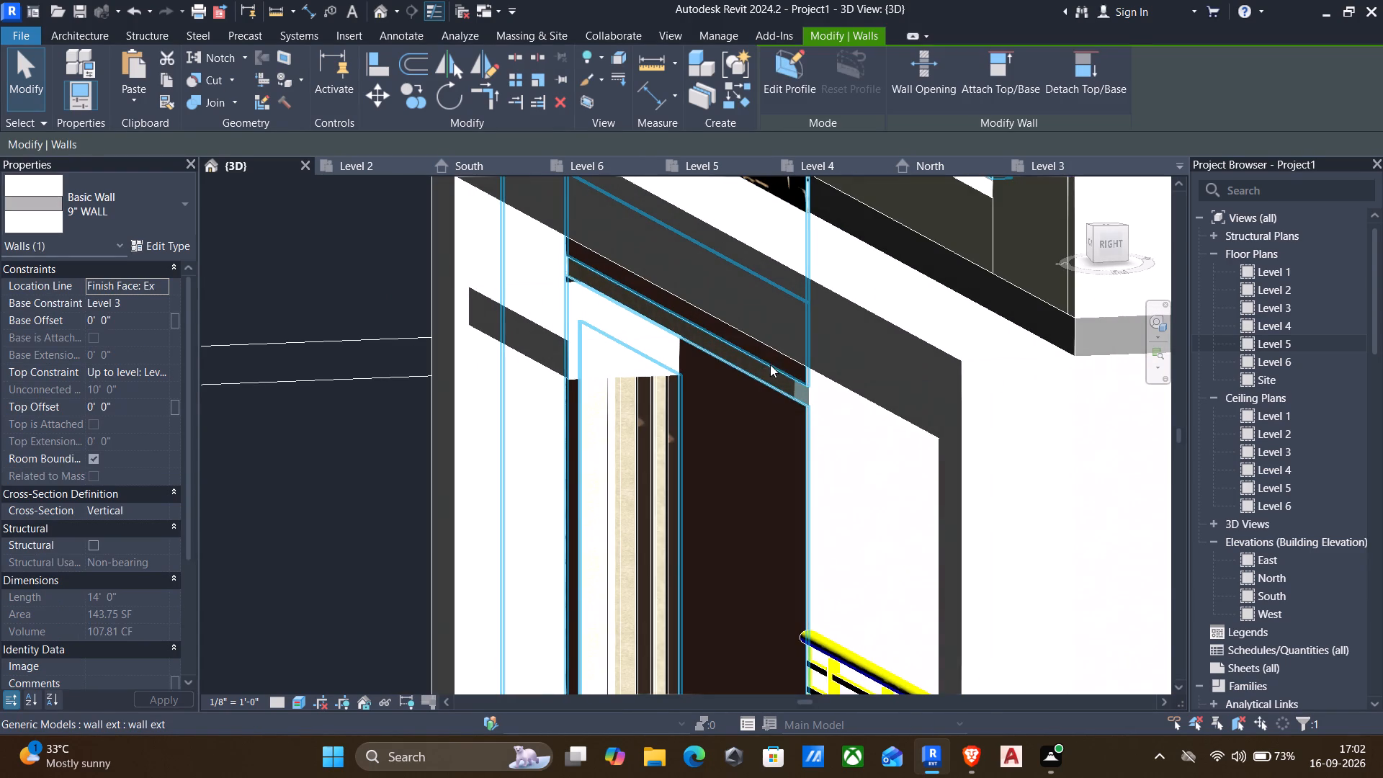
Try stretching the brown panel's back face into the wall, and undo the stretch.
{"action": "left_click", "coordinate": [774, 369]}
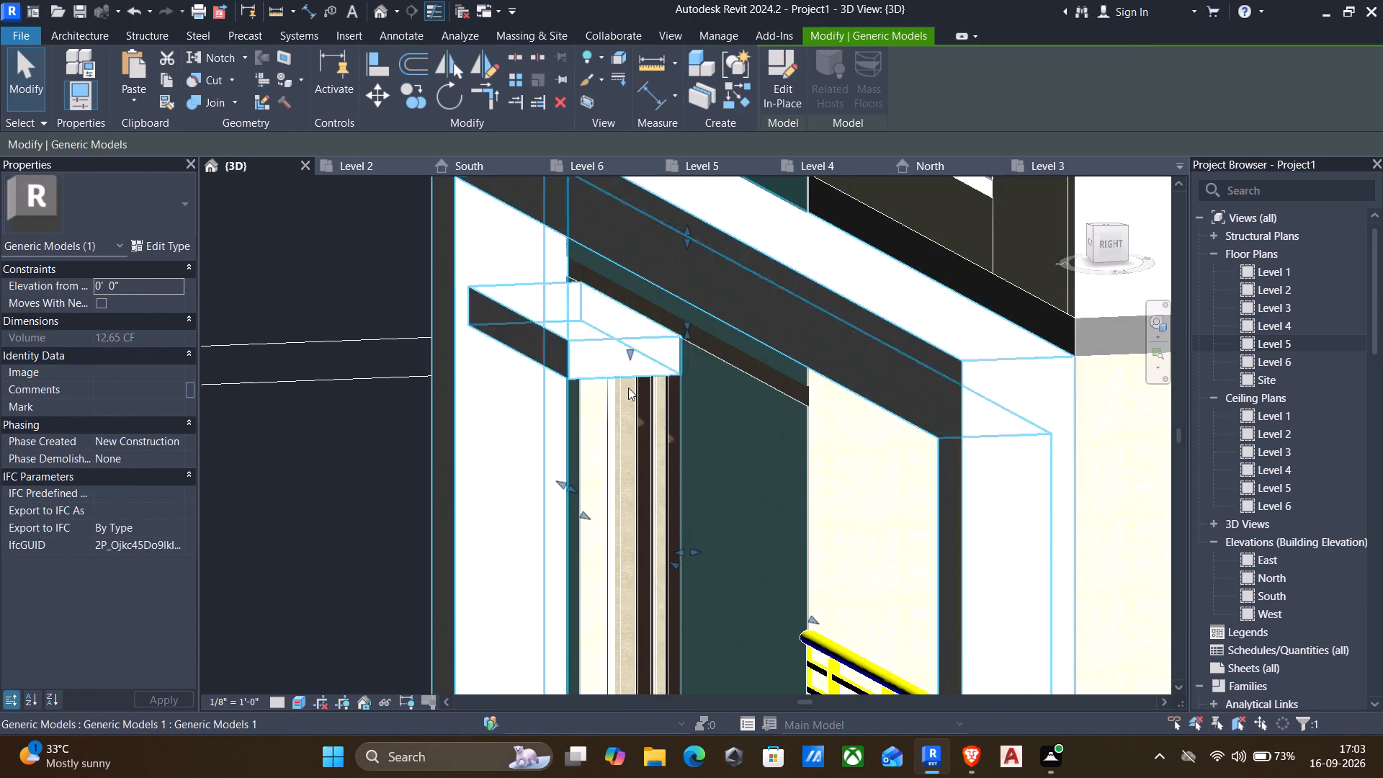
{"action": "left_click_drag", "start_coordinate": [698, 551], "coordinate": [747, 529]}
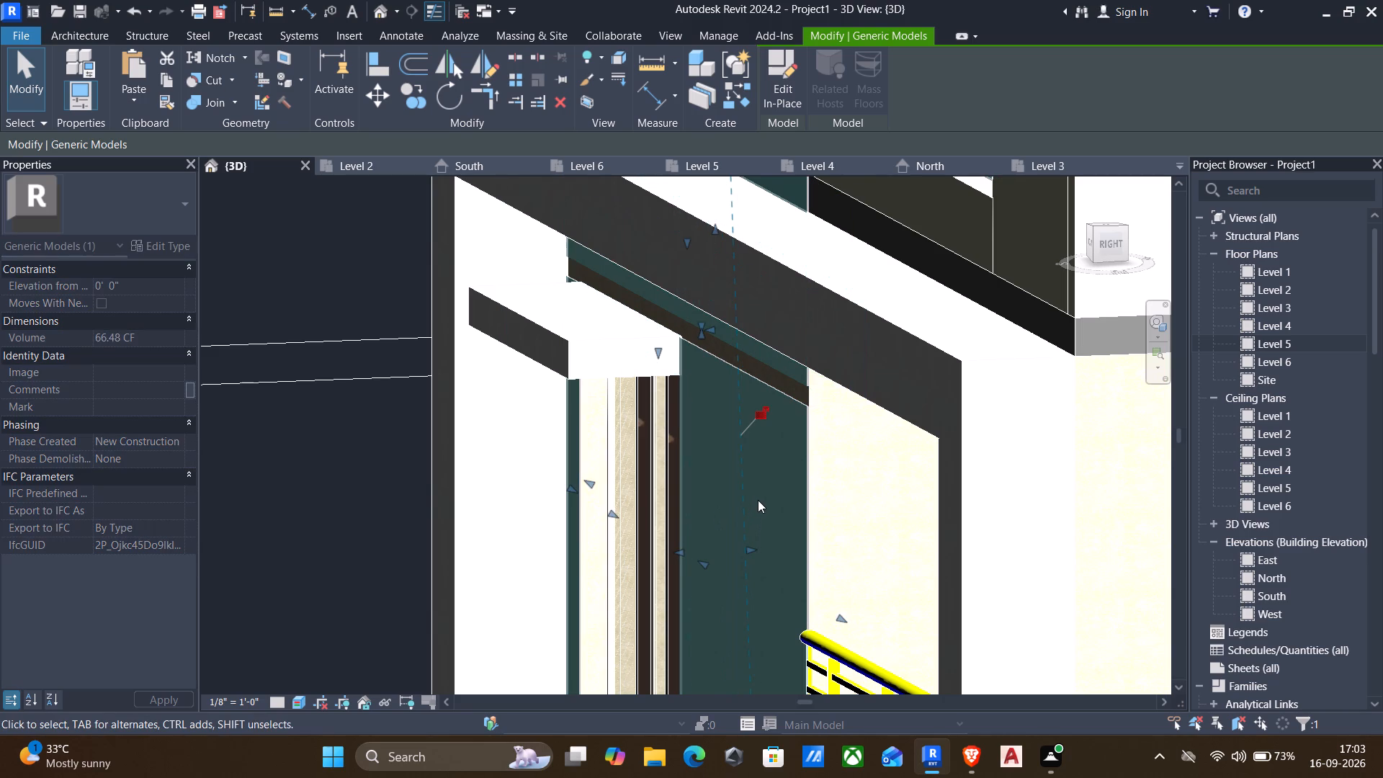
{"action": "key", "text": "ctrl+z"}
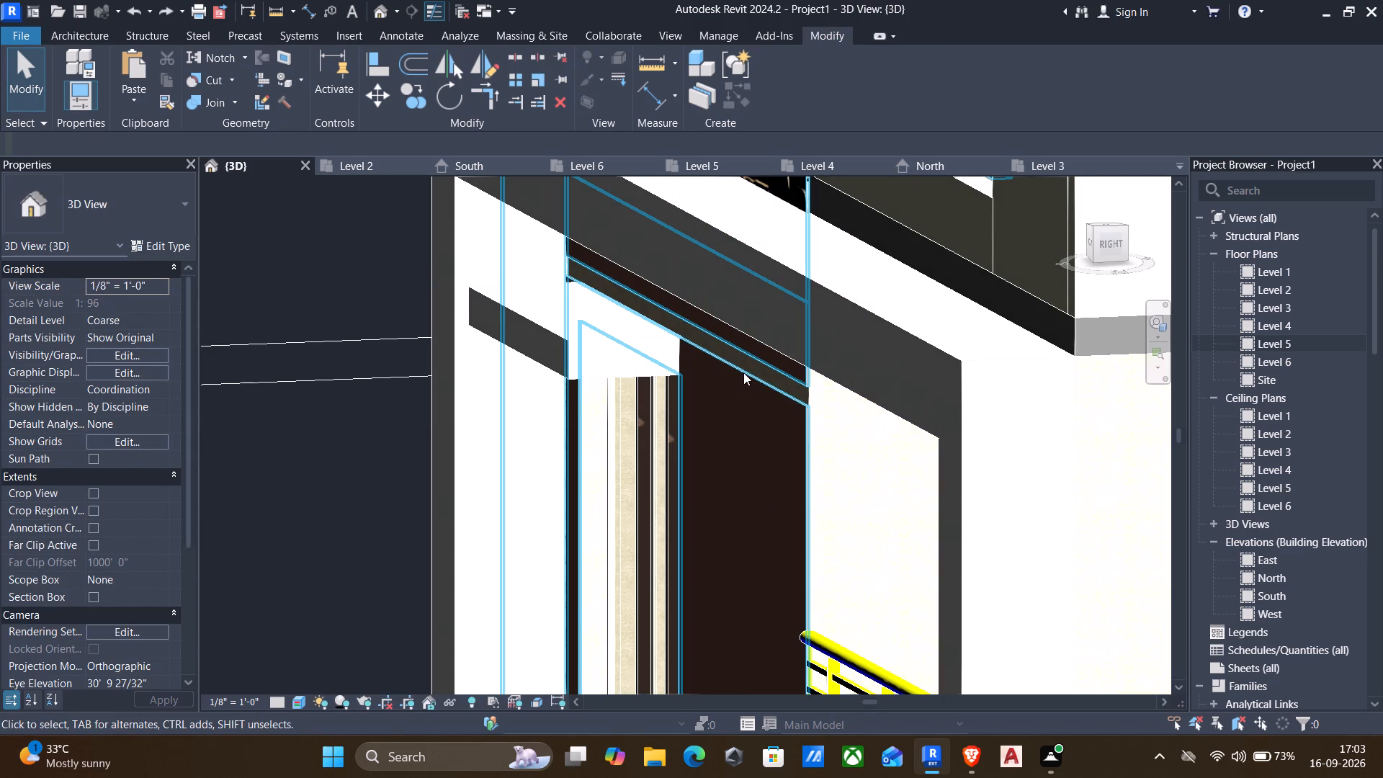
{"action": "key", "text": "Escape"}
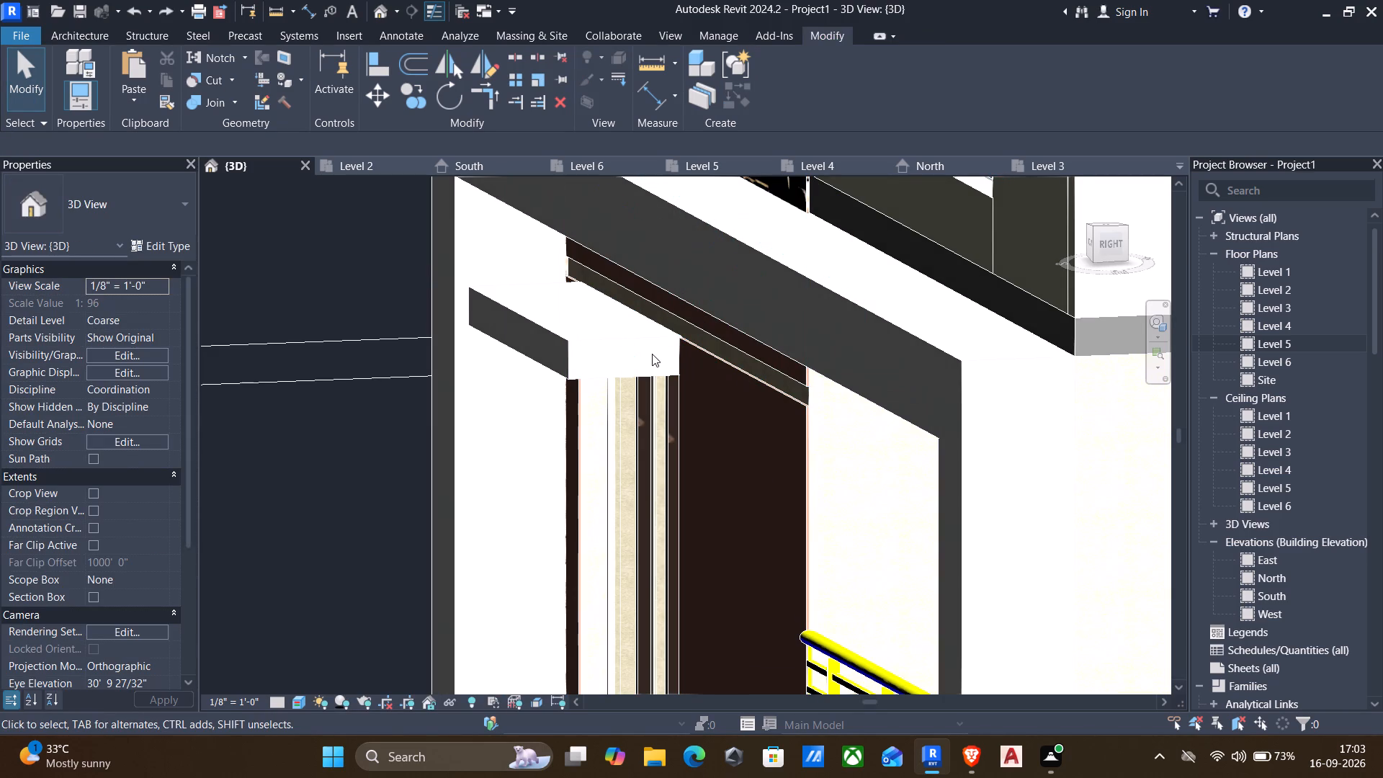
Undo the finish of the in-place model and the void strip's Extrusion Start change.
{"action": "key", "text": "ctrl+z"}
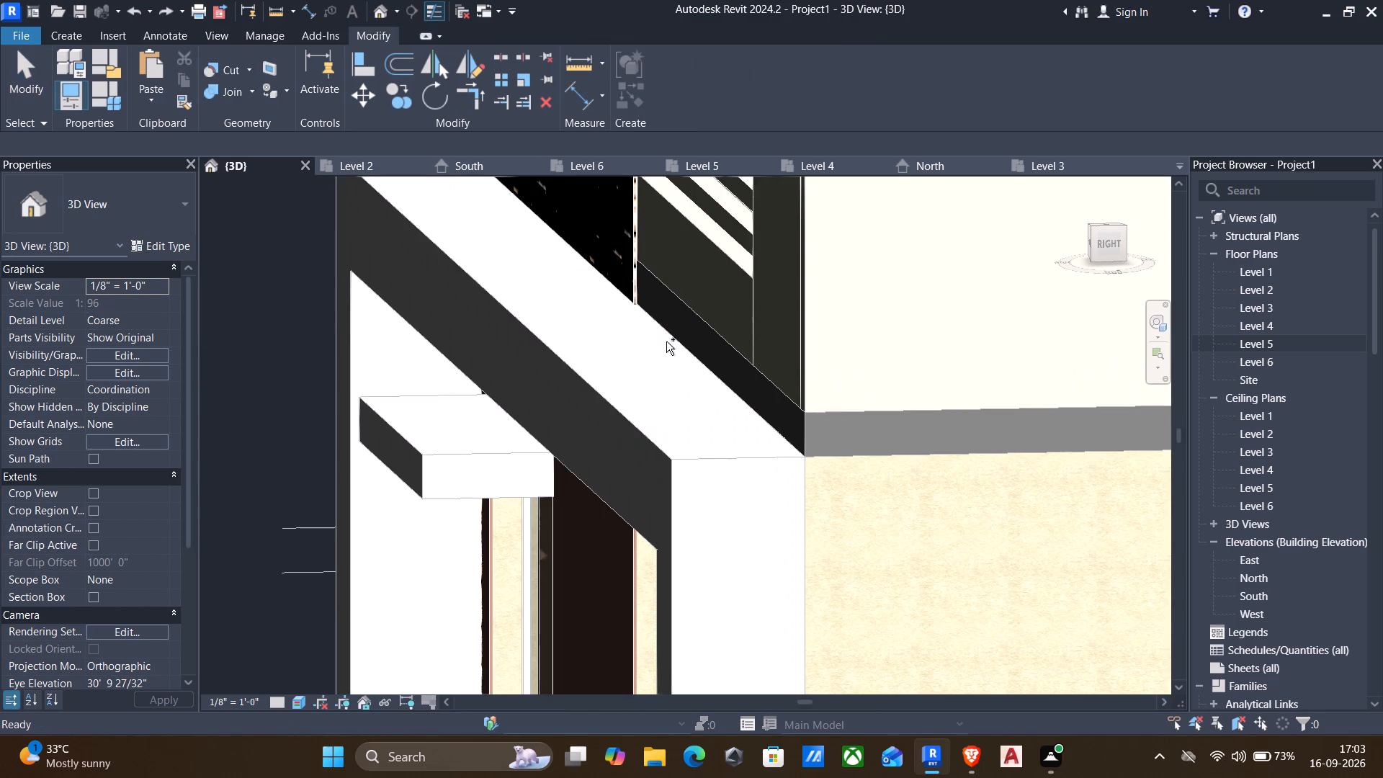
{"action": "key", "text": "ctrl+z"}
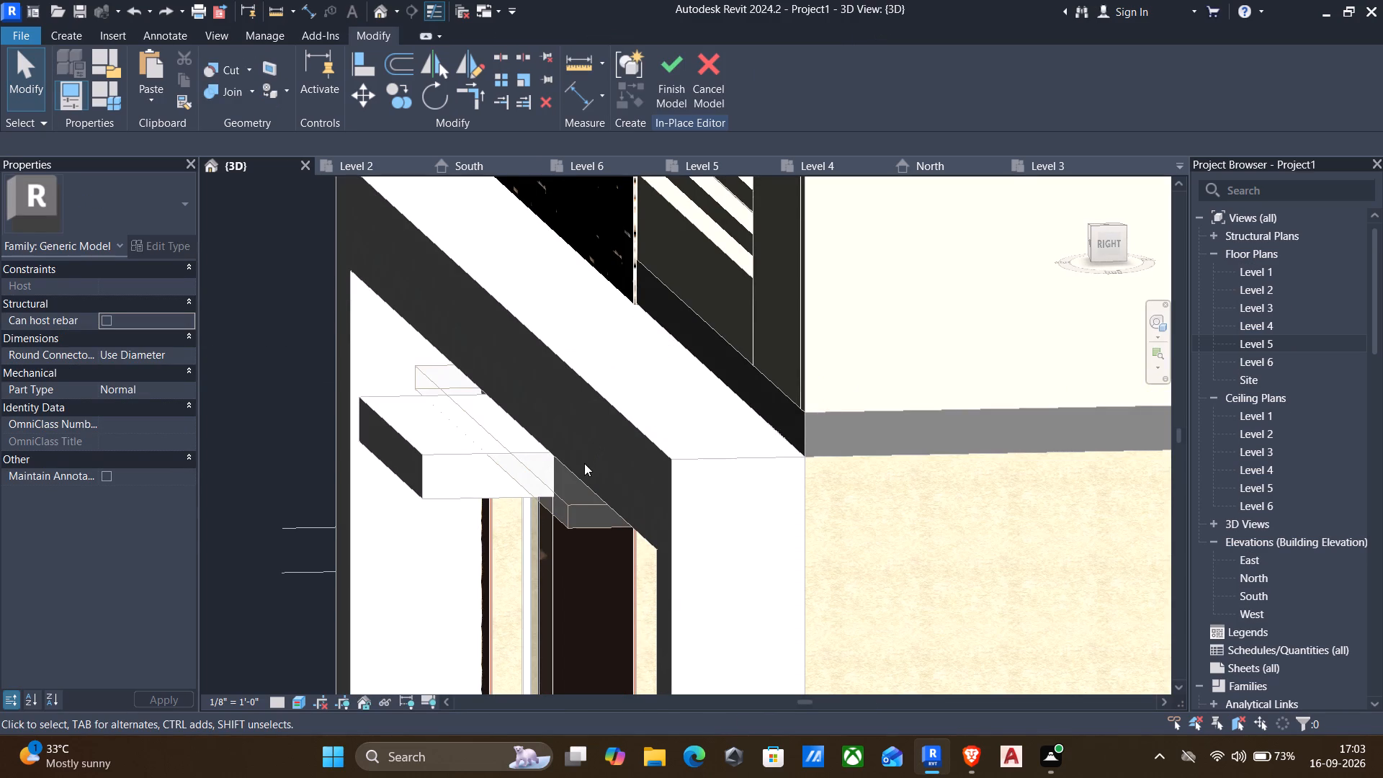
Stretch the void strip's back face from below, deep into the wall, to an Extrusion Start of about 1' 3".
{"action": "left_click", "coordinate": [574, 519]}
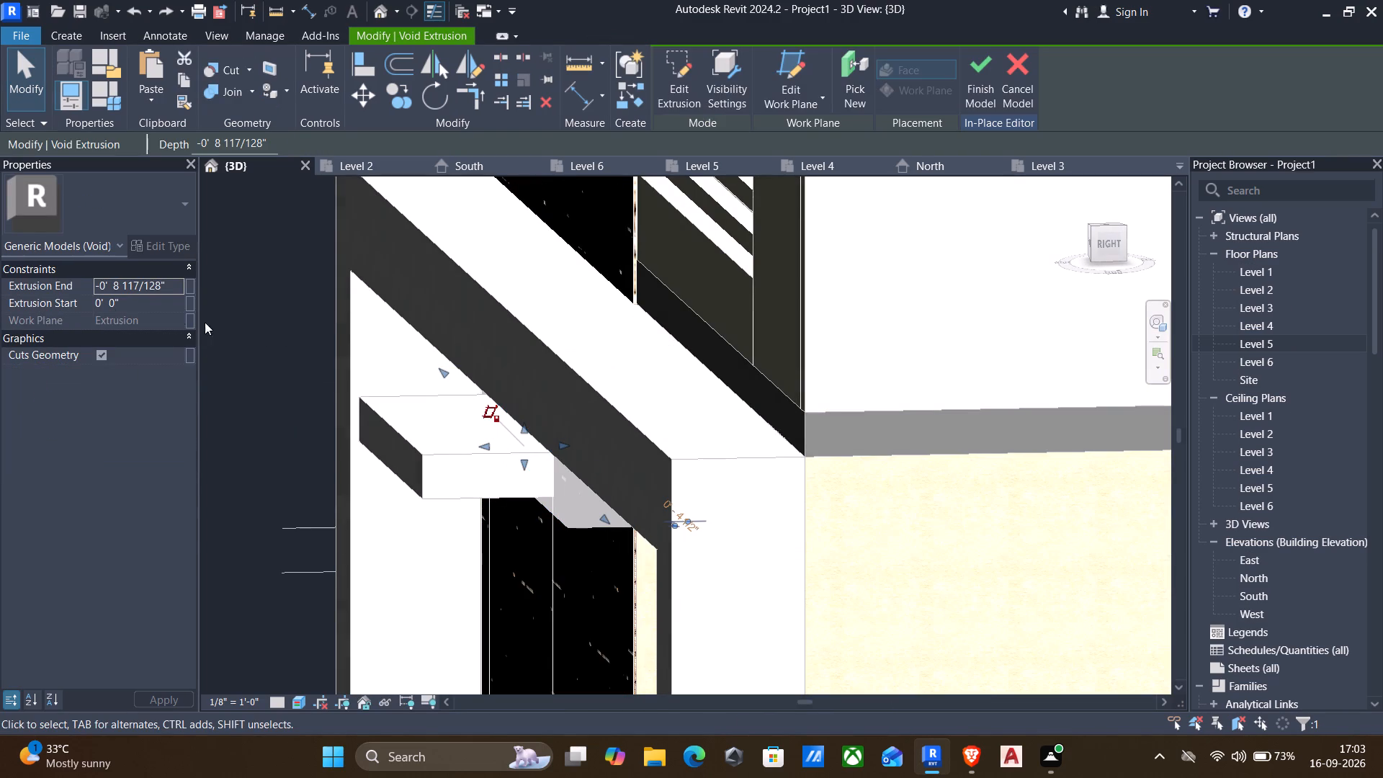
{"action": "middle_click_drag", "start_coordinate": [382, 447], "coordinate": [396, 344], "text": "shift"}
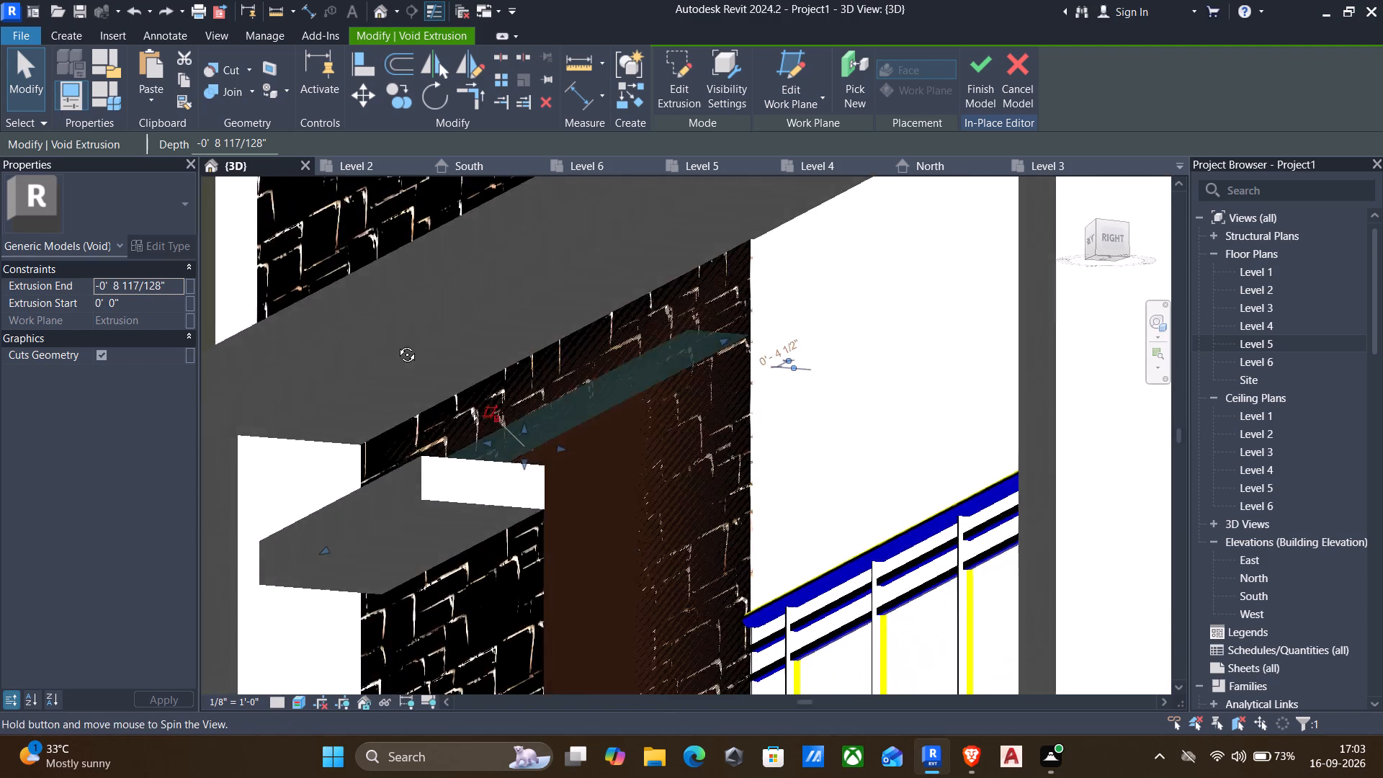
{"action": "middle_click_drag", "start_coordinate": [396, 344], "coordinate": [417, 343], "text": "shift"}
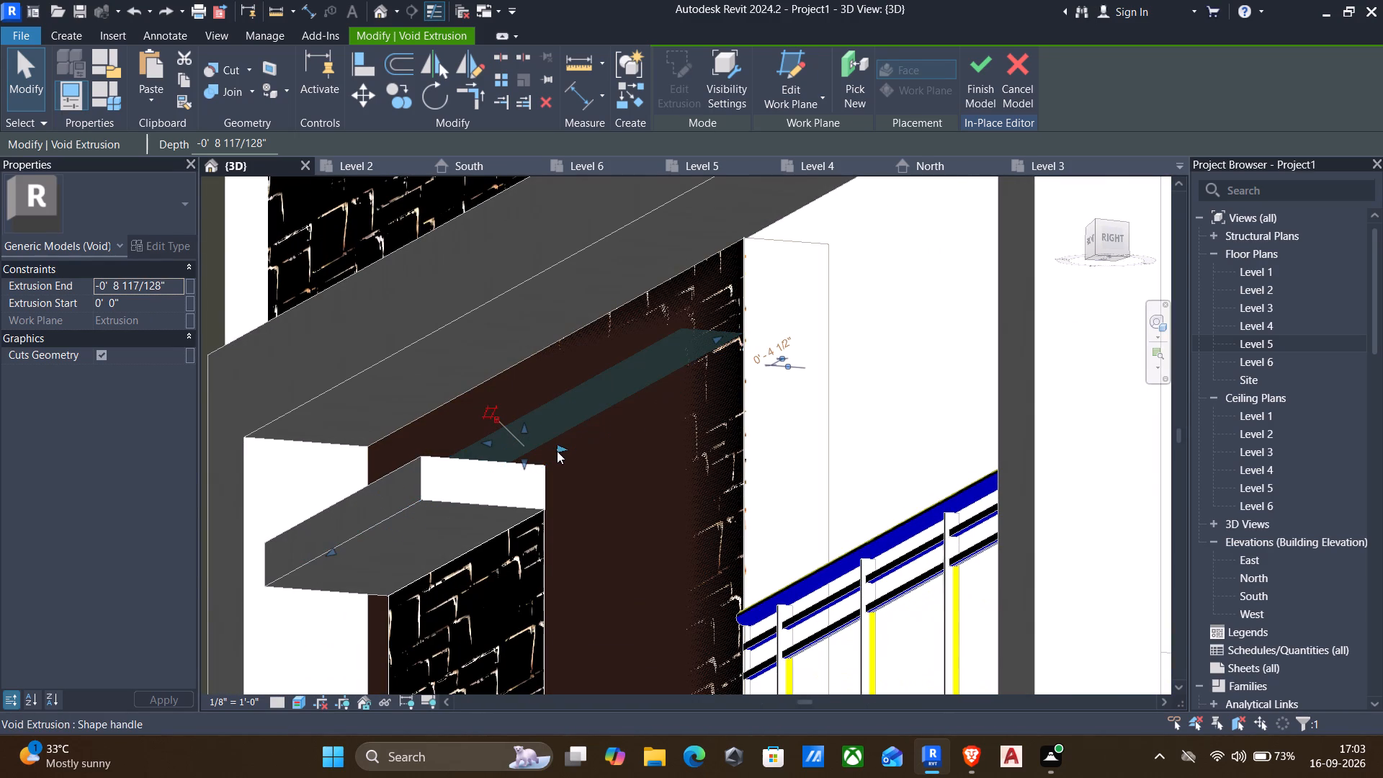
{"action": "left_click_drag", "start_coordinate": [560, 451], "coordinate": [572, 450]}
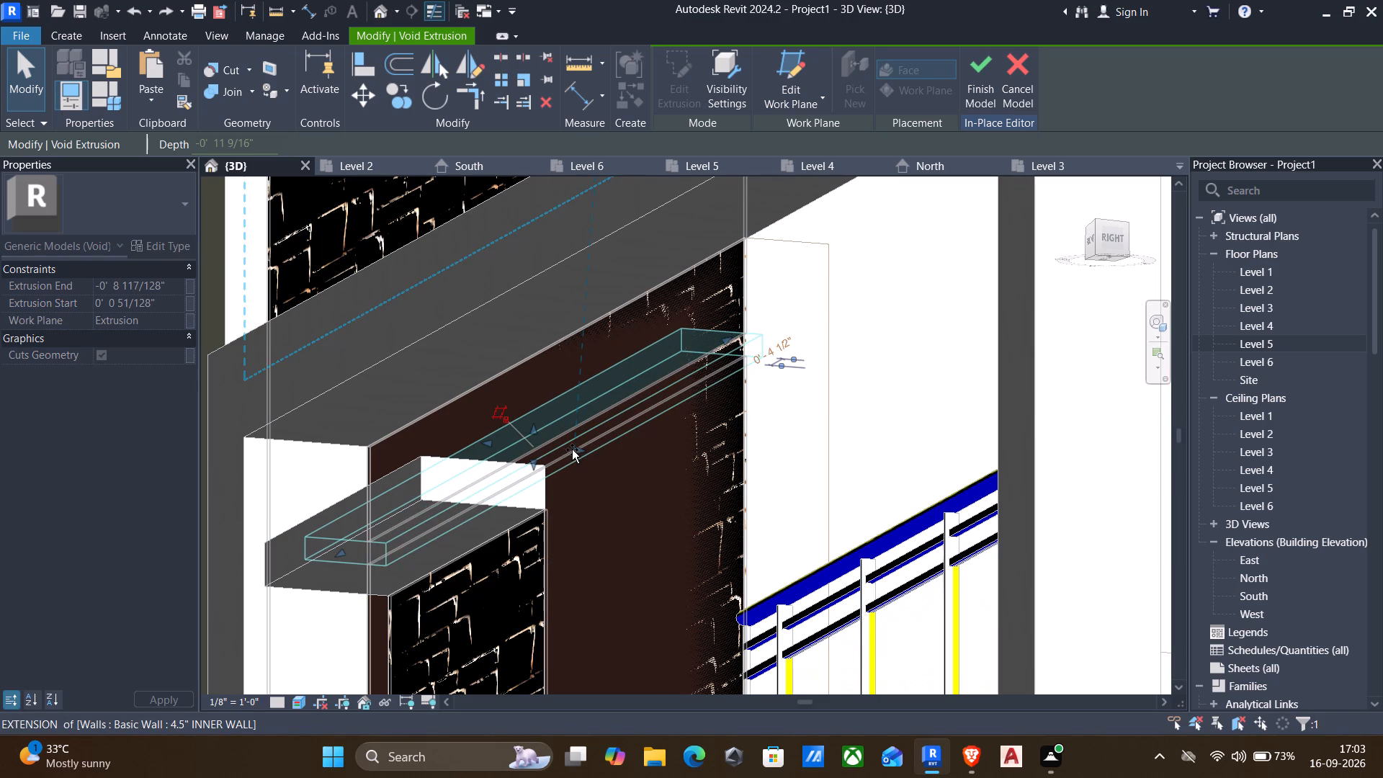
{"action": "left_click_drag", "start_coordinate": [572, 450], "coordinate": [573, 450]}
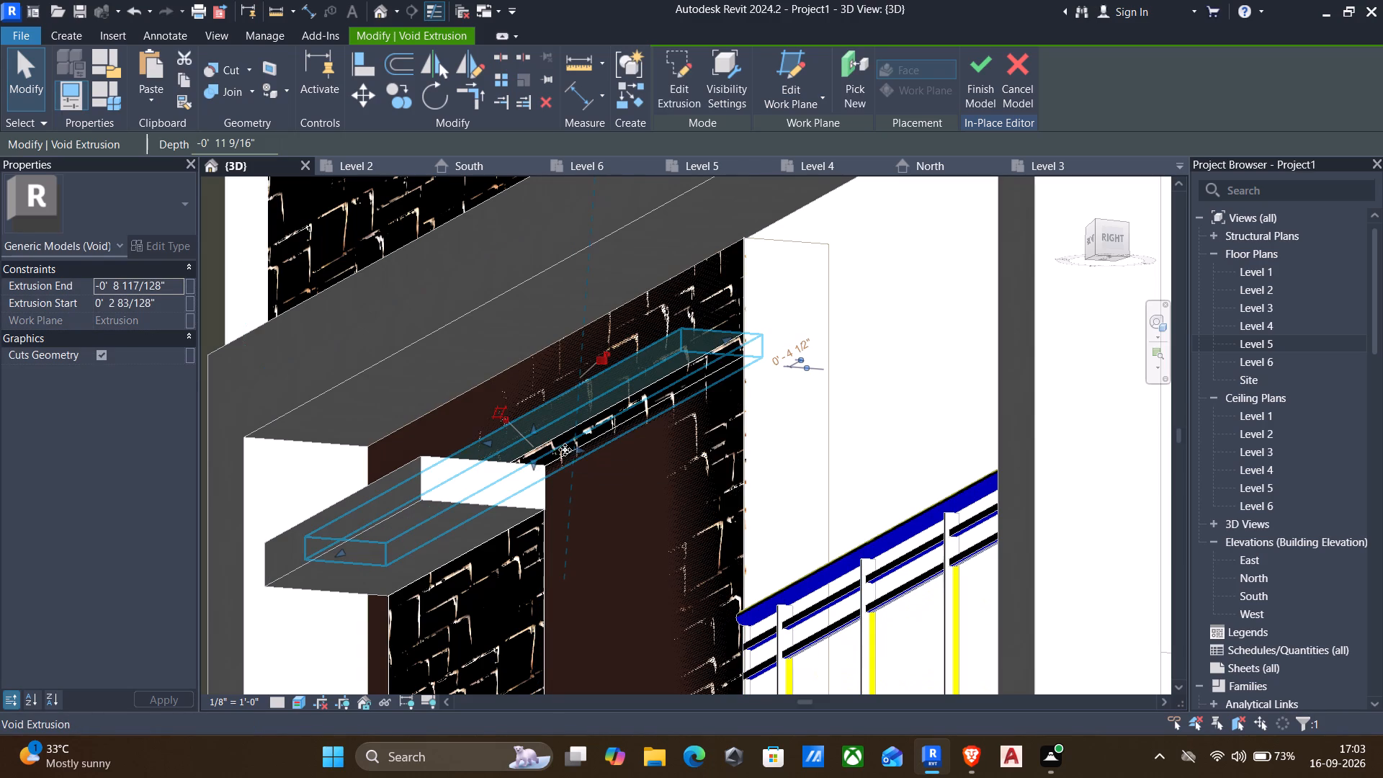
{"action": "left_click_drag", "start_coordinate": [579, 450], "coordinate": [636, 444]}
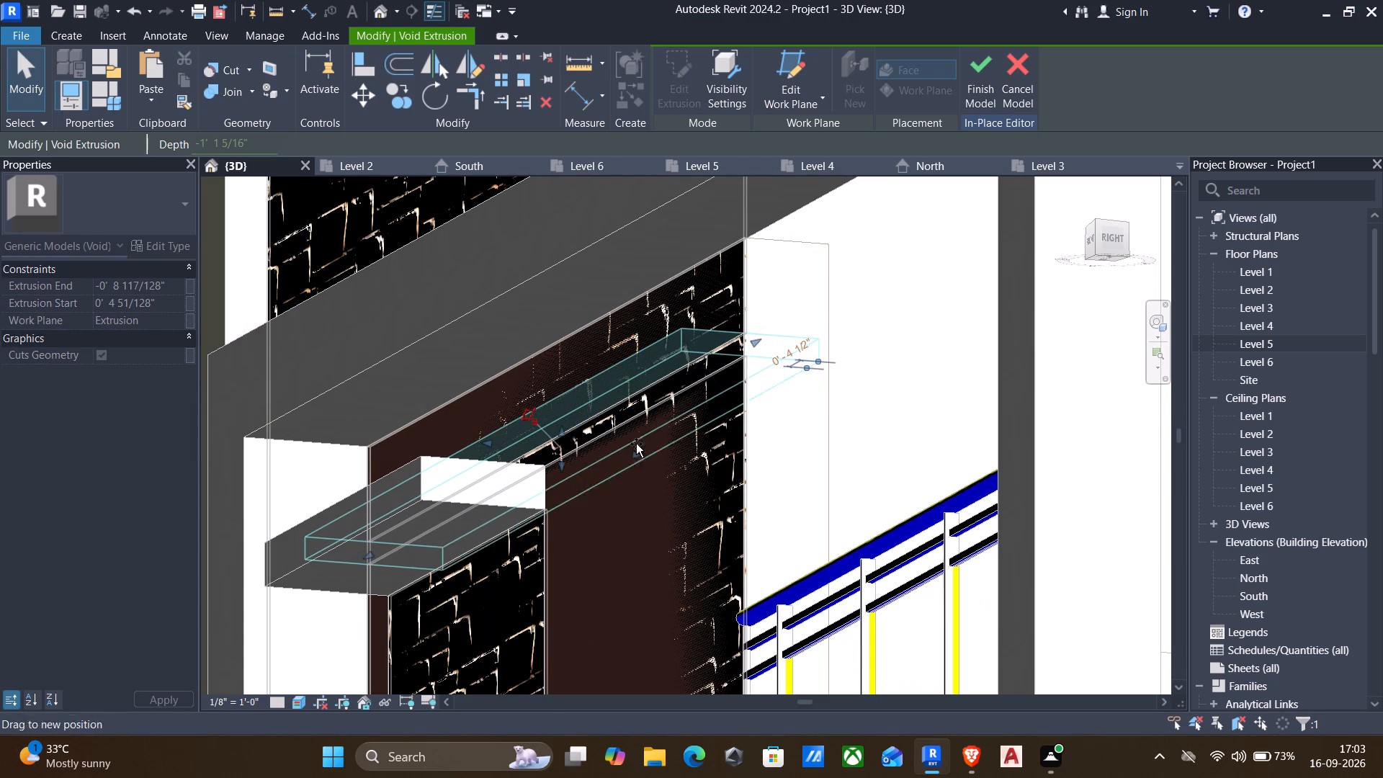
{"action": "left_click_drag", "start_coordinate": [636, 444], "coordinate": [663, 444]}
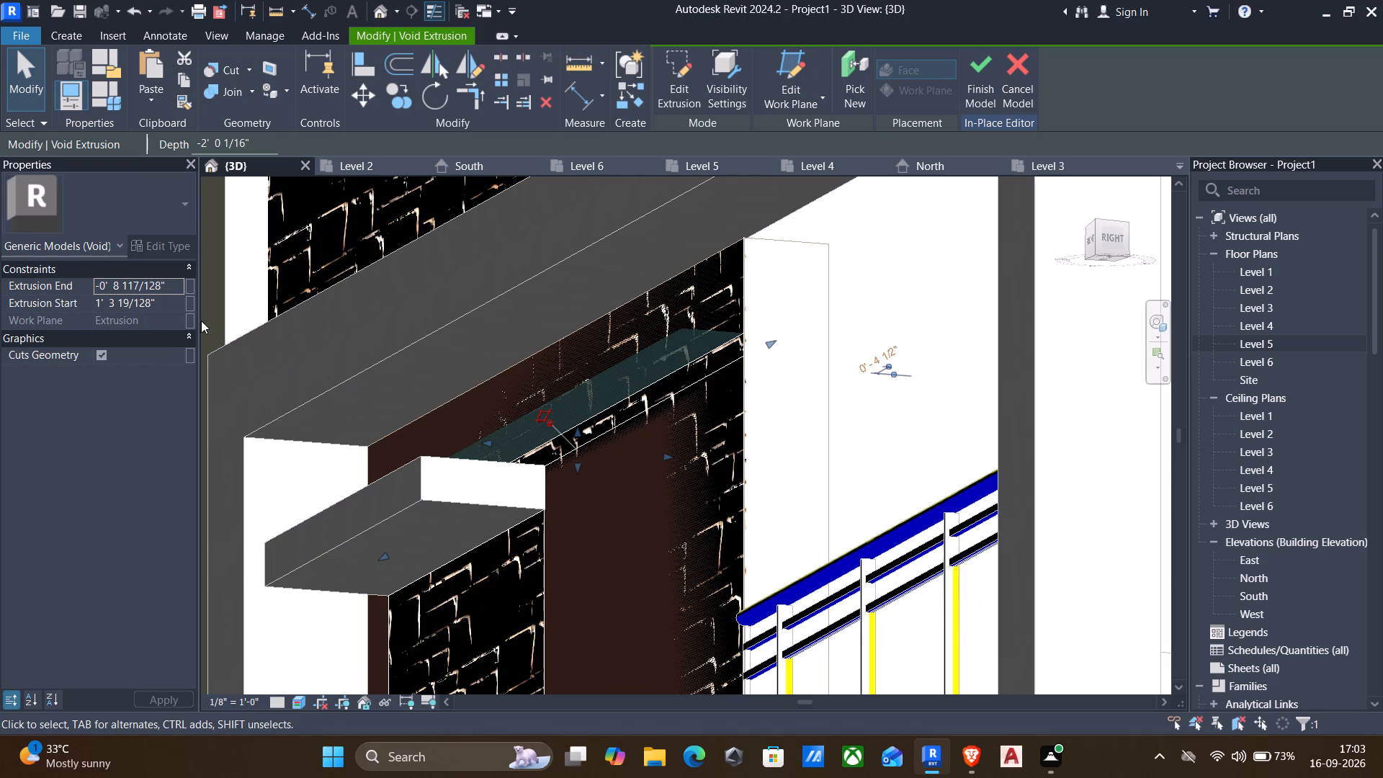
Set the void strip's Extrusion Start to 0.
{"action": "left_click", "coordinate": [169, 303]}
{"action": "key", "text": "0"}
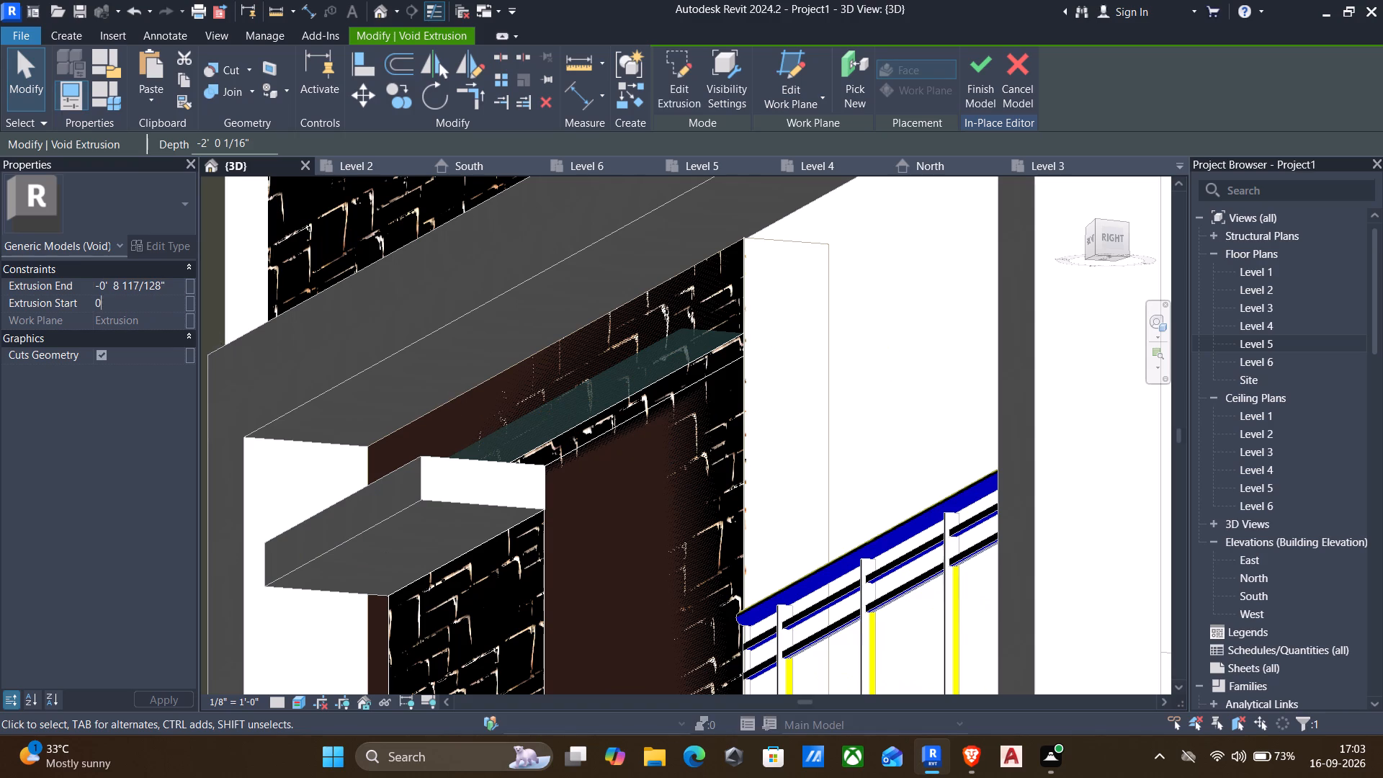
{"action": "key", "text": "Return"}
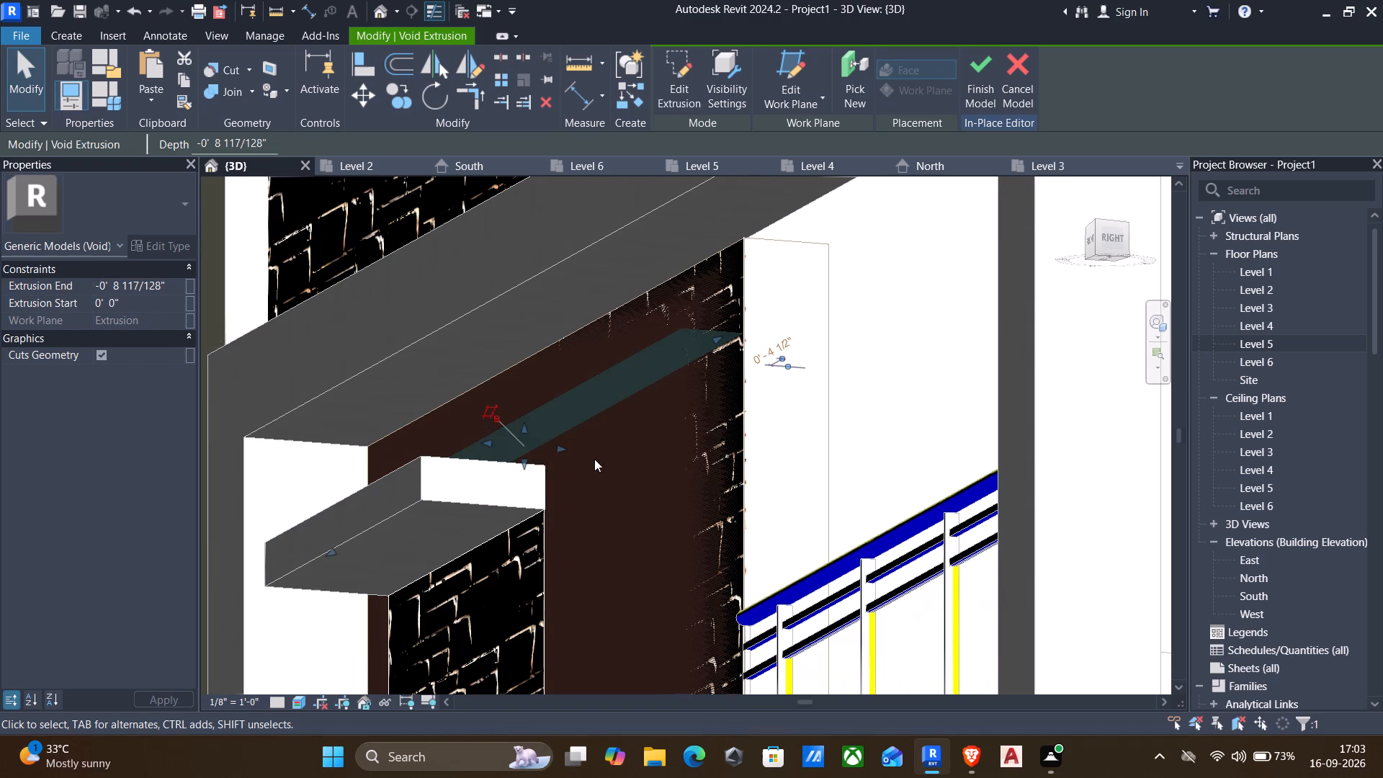
Set the void strip's Extrusion Start to 0.3" and finish the in-place model.
{"action": "left_click", "coordinate": [137, 300]}
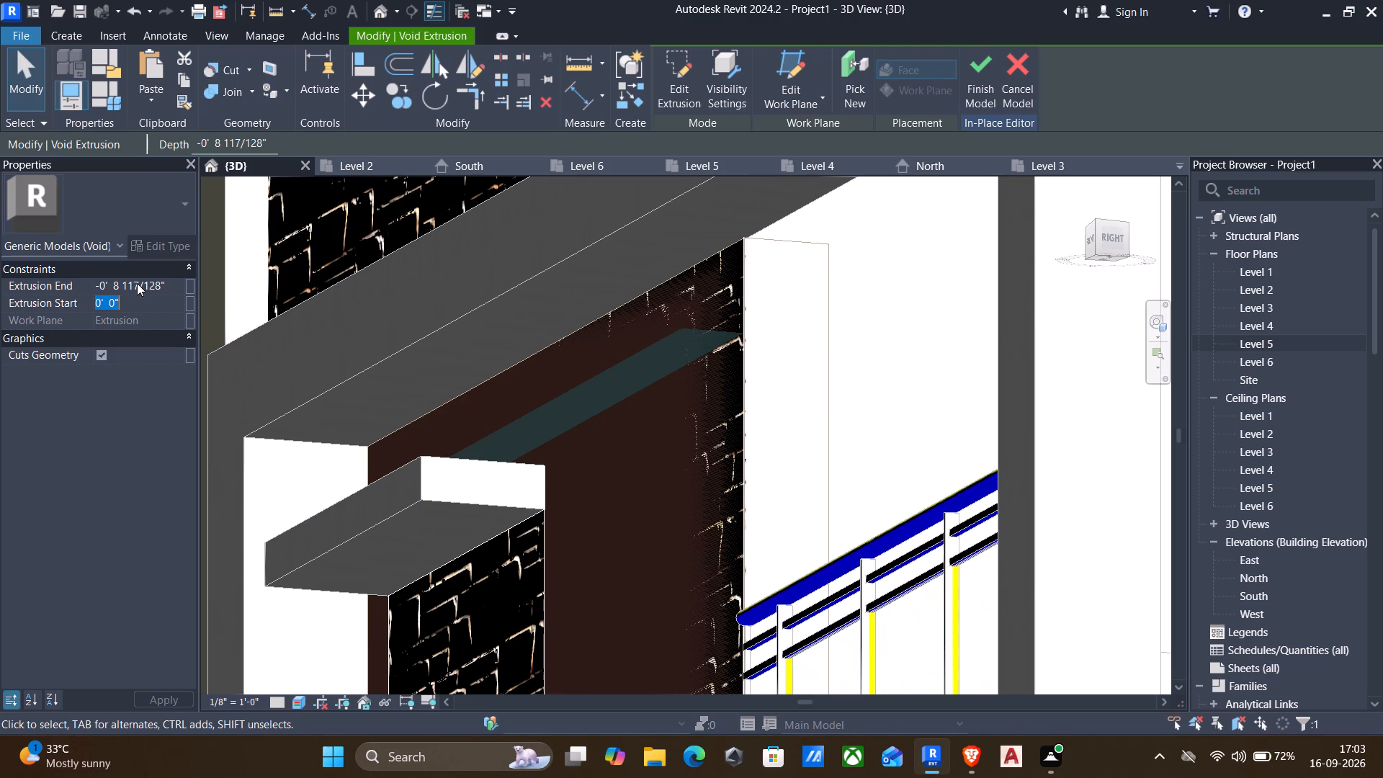
{"action": "type", "text": "0."}
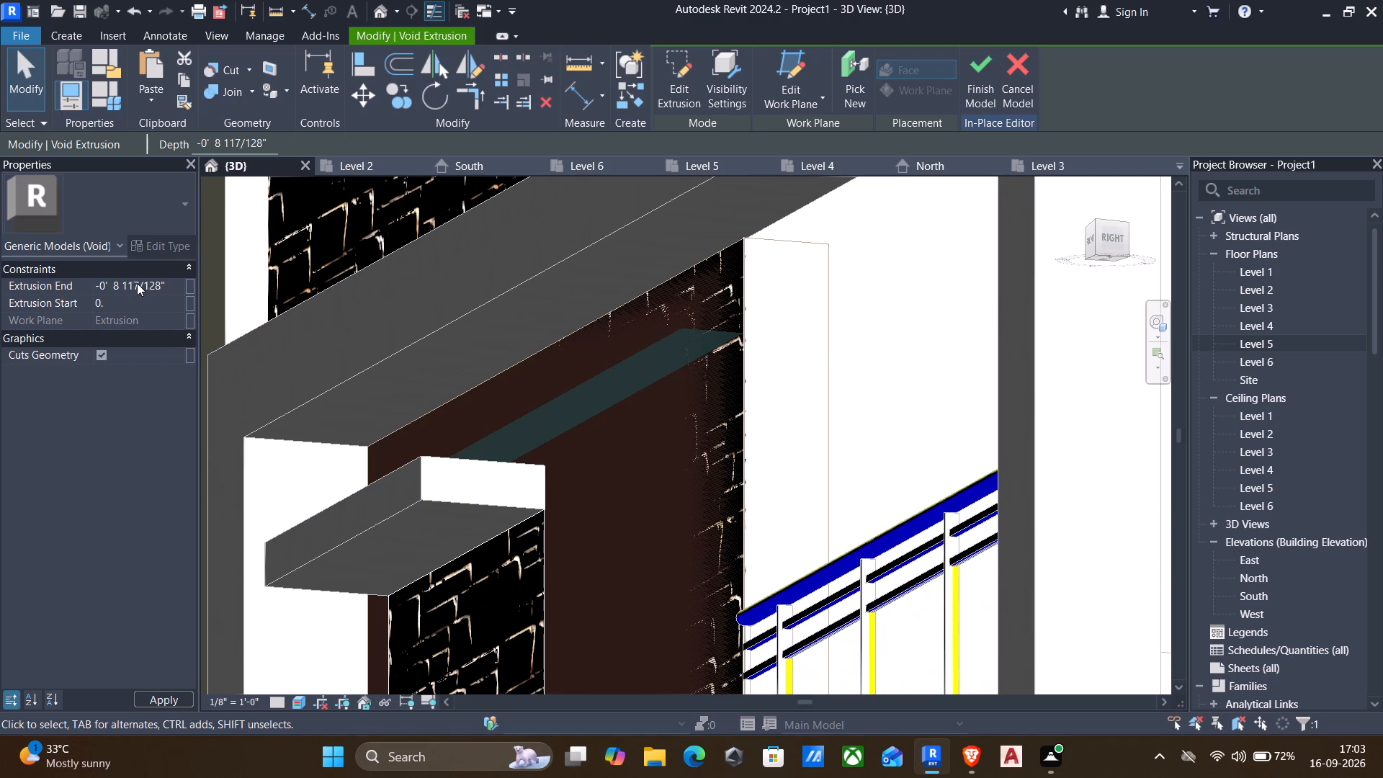
{"action": "key", "text": "3"}
{"action": "key", "text": "shift+quotedbl"}
{"action": "key", "text": "Return"}
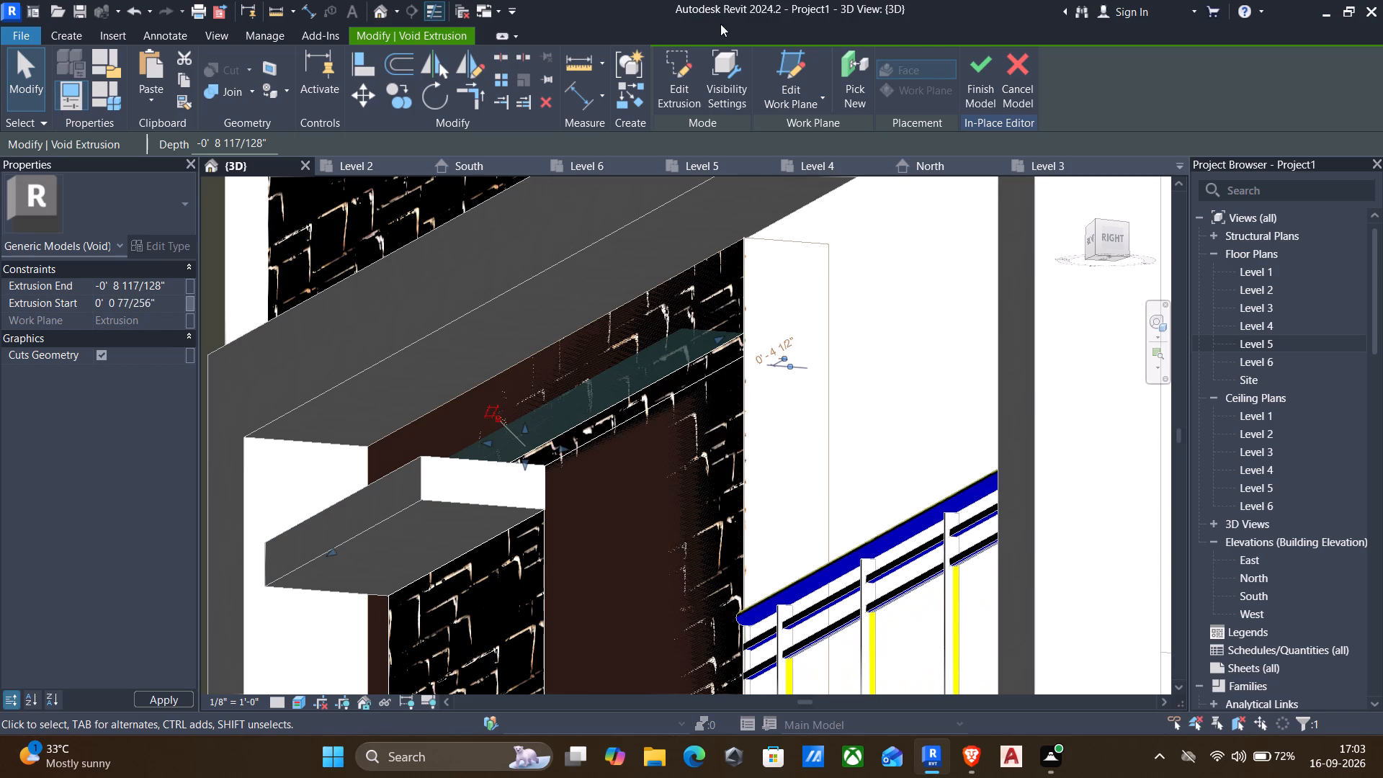
{"action": "scroll", "coordinate": [895, 444], "scroll_direction": "down", "scroll_amount": 2}
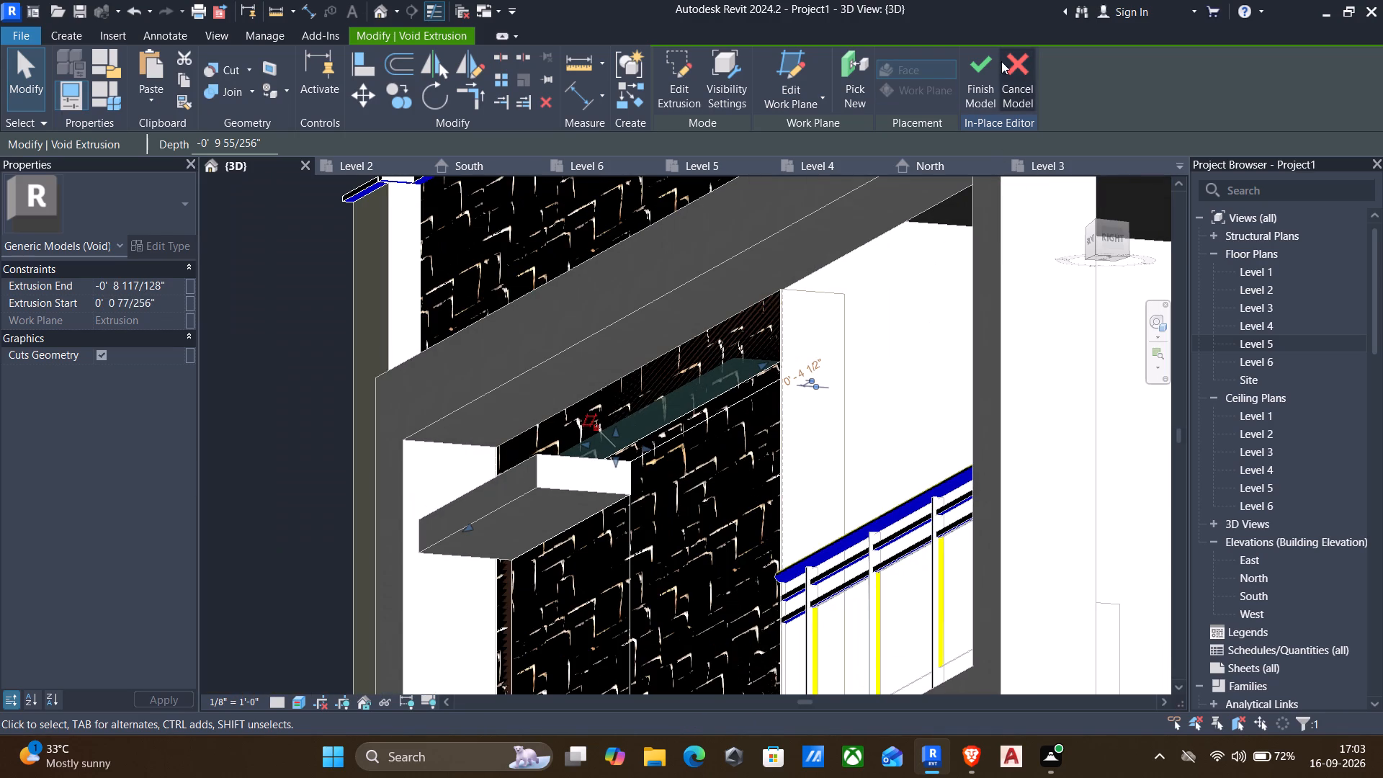
{"action": "left_click", "coordinate": [983, 66]}
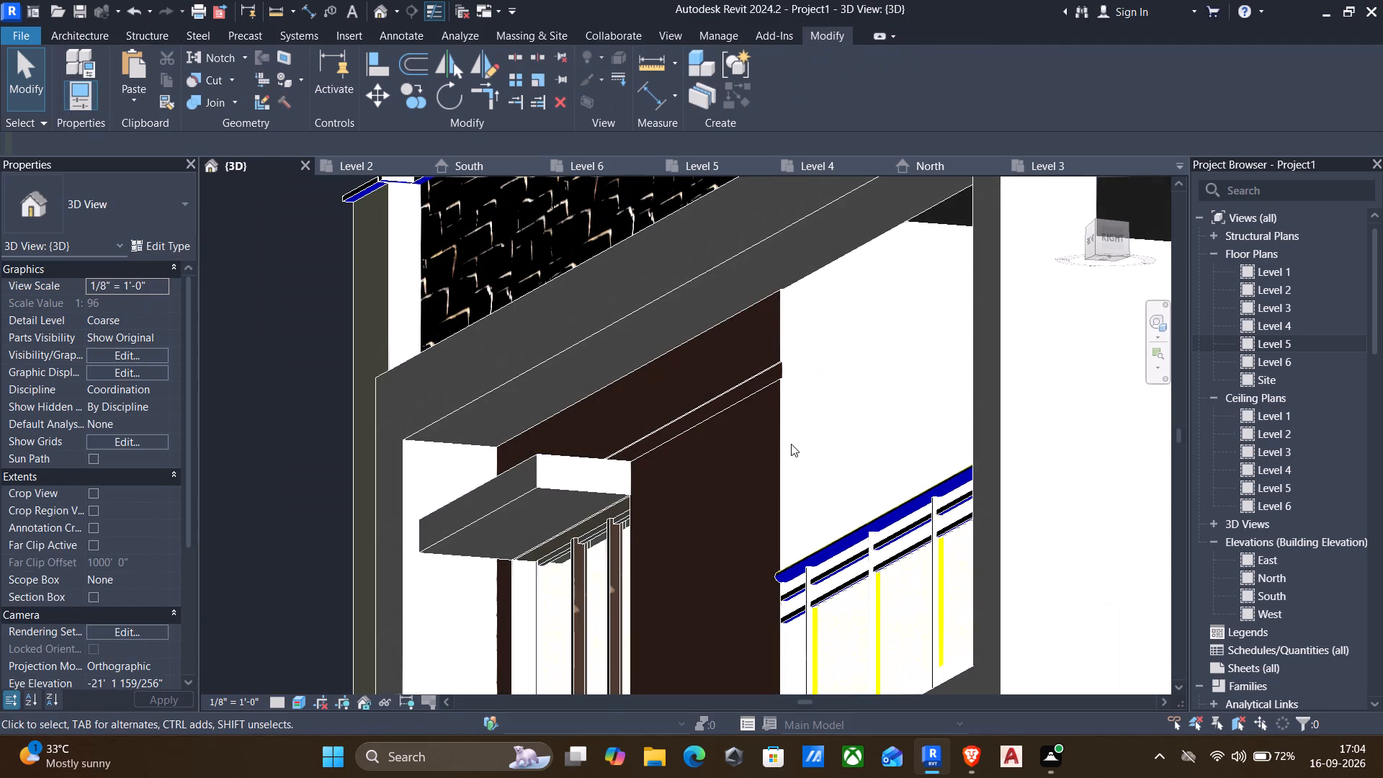
{"action": "middle_click_drag", "start_coordinate": [775, 485], "coordinate": [929, 619], "text": "shift"}
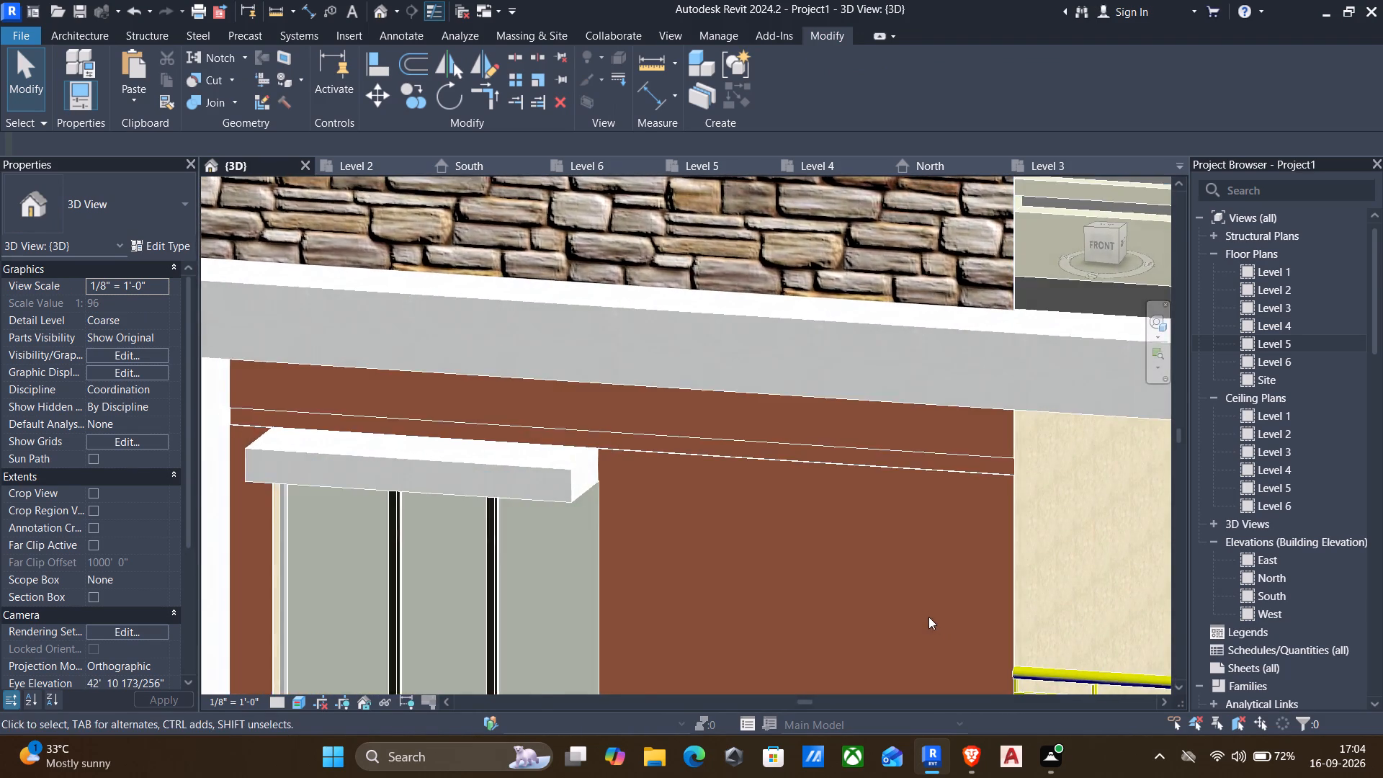
{"action": "scroll", "coordinate": [924, 611], "scroll_direction": "down", "scroll_amount": 1}
{"action": "left_click_drag", "start_coordinate": [928, 478], "coordinate": [928, 492]}
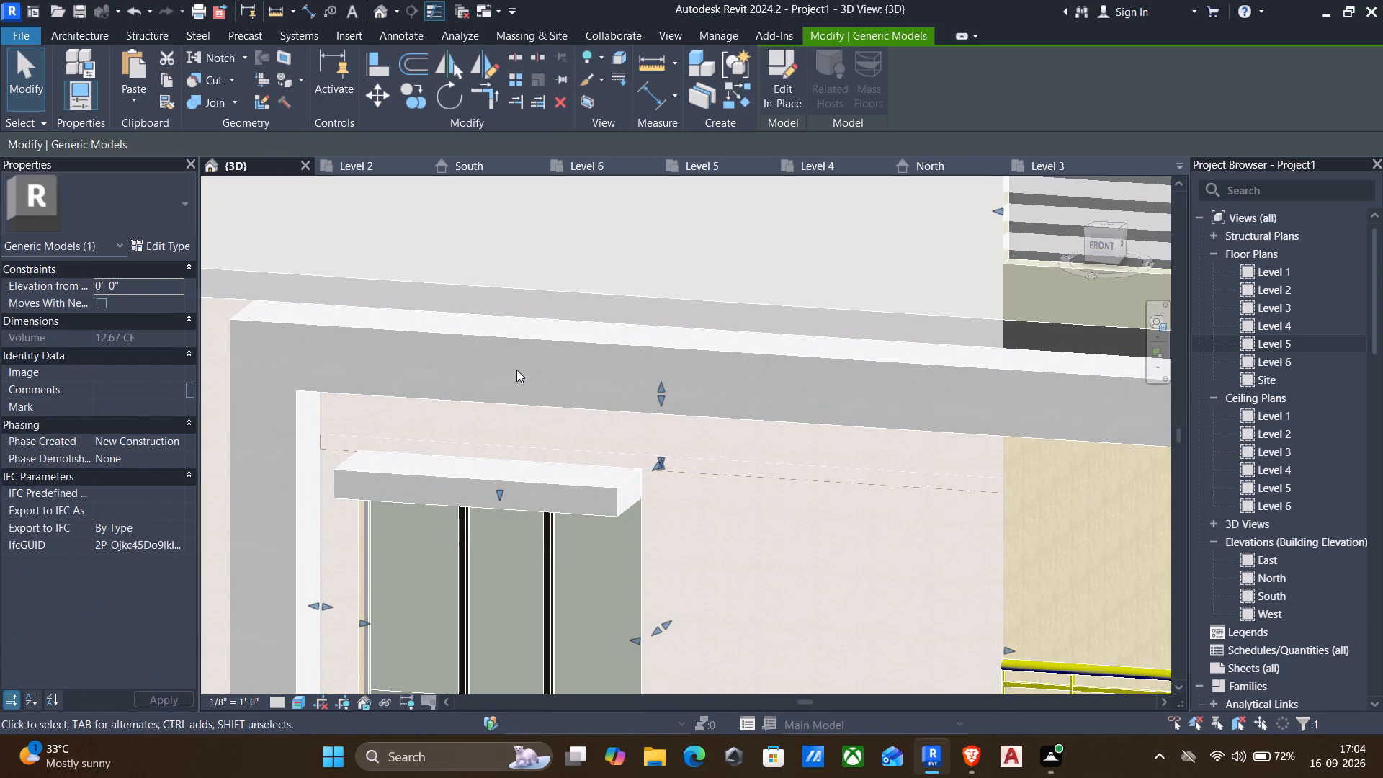
{"action": "key", "text": "Escape"}
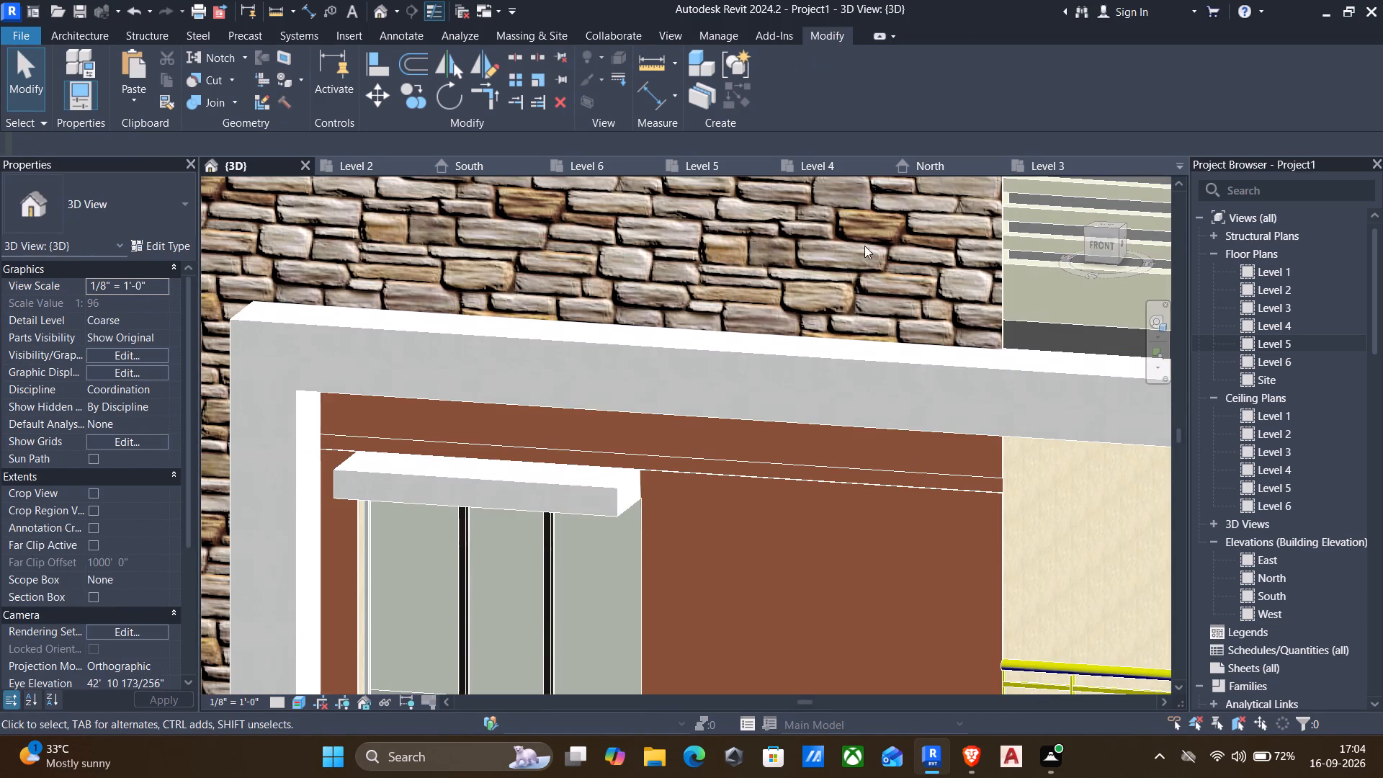
Reopen the brown panel's in-place model for editing.
{"action": "left_click", "coordinate": [875, 468]}
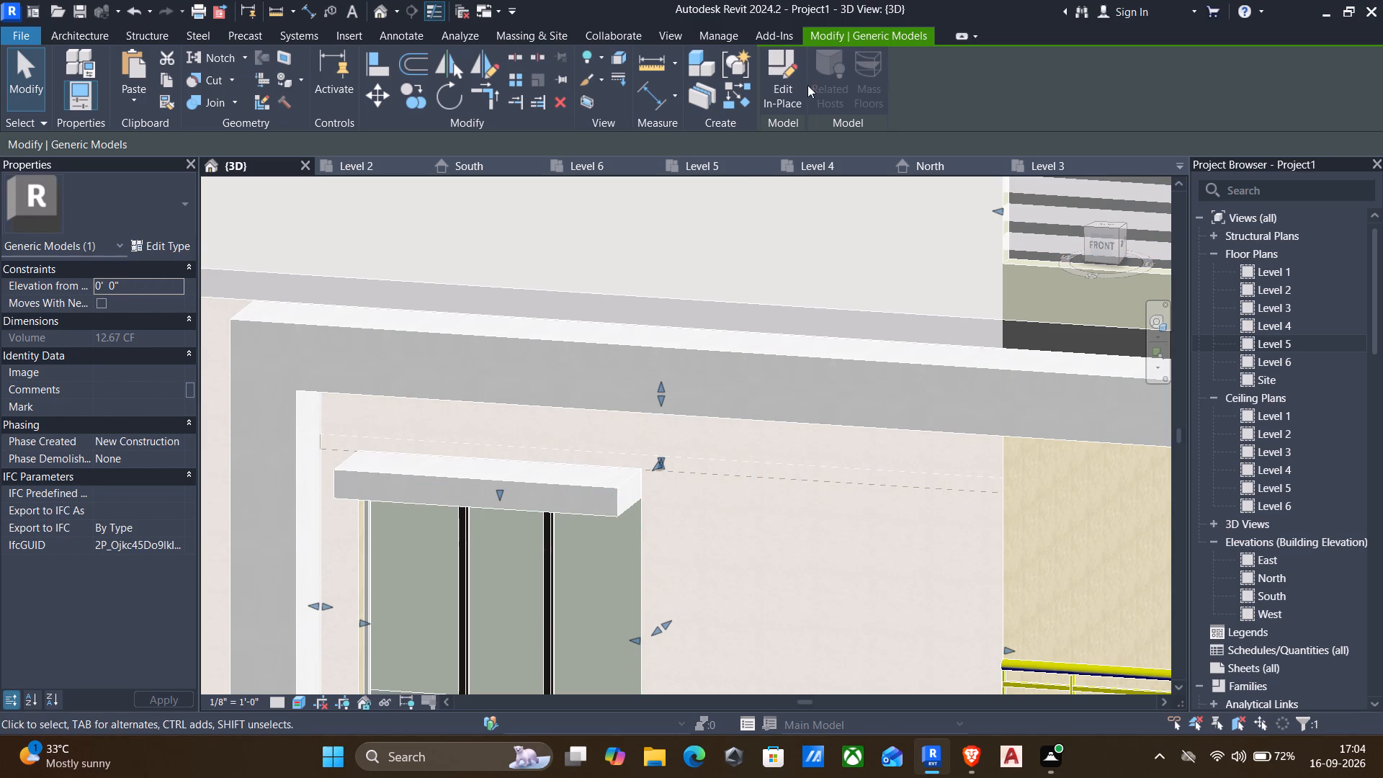
{"action": "left_click", "coordinate": [775, 78]}
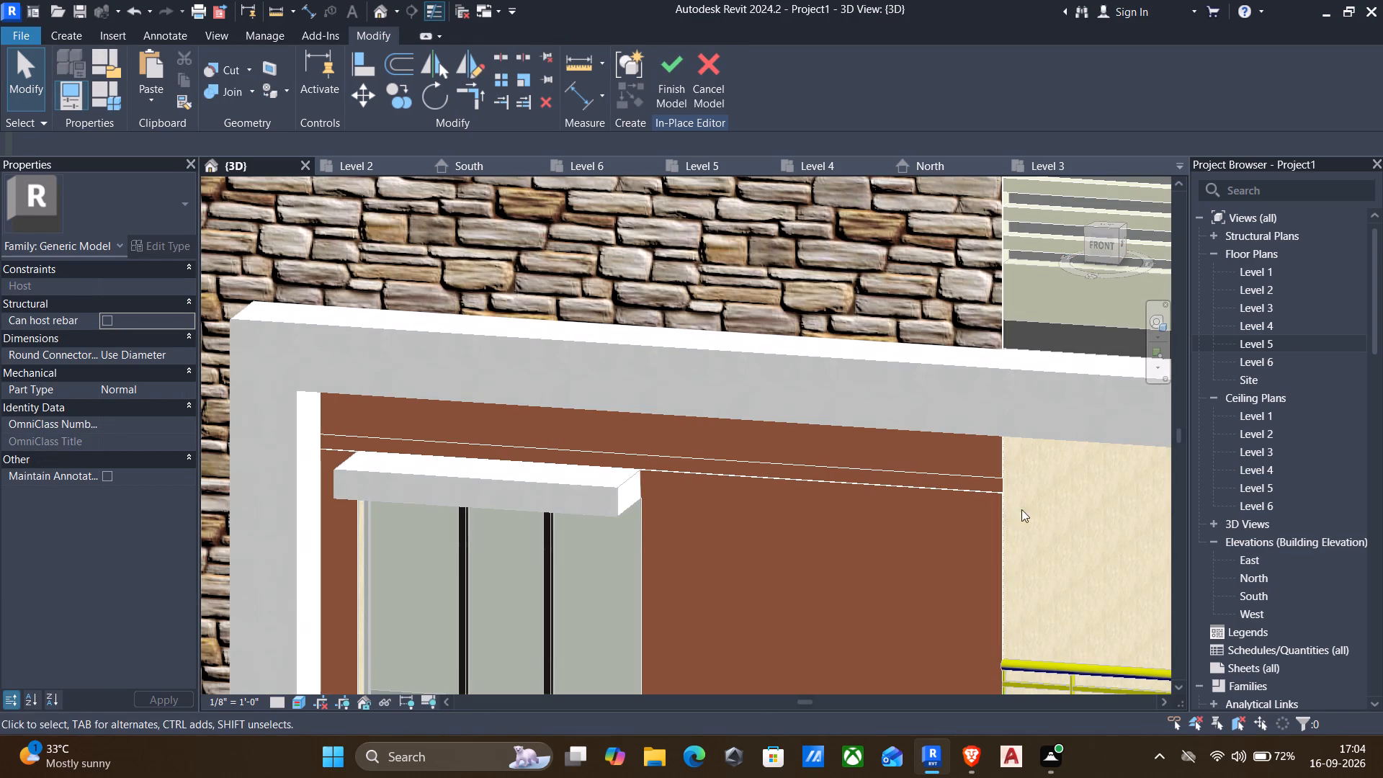
Copy the void strip above the upper window straight down to the panel area just below the window.
{"action": "left_click", "coordinate": [917, 483]}
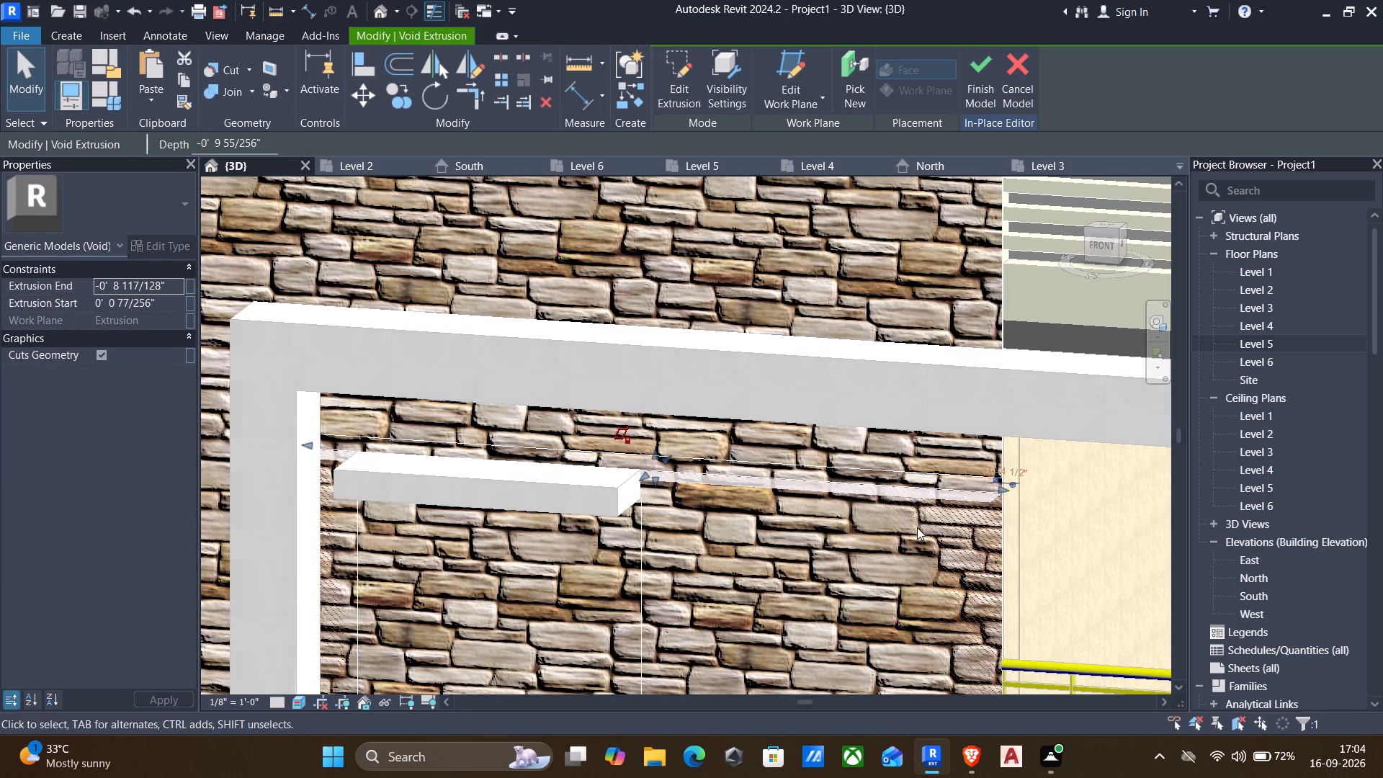
{"action": "left_click", "coordinate": [1101, 243]}
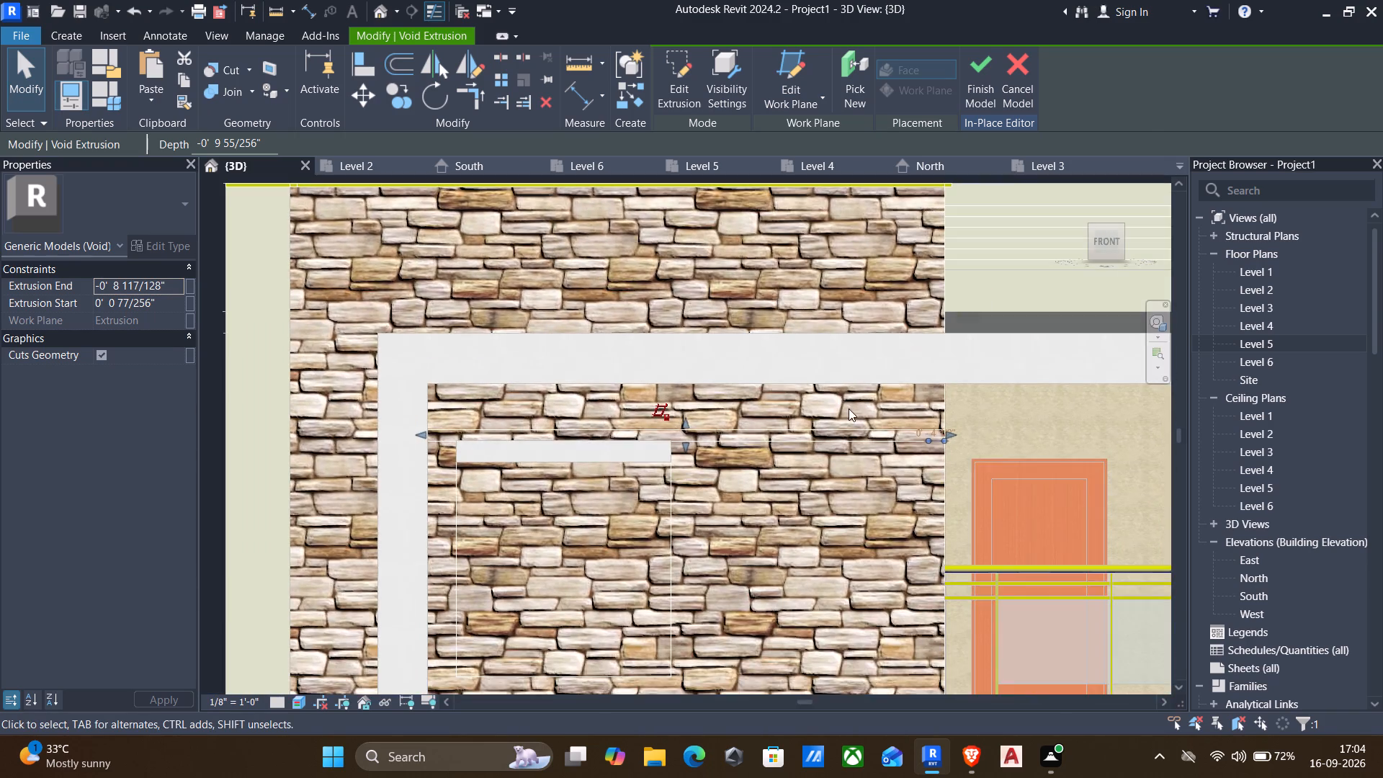
{"action": "scroll", "coordinate": [836, 392], "scroll_direction": "up", "scroll_amount": 3}
{"action": "scroll", "coordinate": [880, 430], "scroll_direction": "down", "scroll_amount": 1}
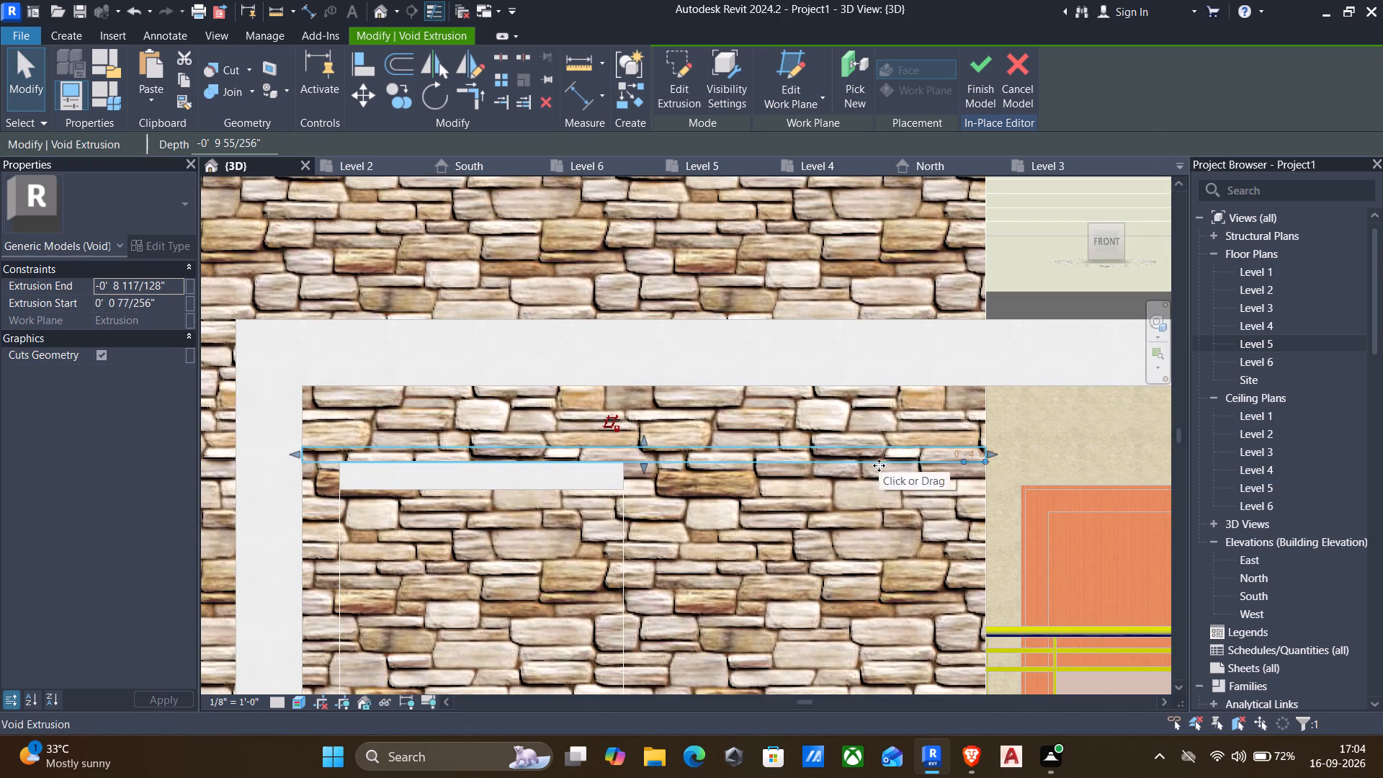
{"action": "left_click", "coordinate": [880, 465]}
{"action": "scroll", "coordinate": [802, 446], "scroll_direction": "down", "scroll_amount": 2}
{"action": "middle_click_drag", "start_coordinate": [829, 566], "coordinate": [835, 263]}
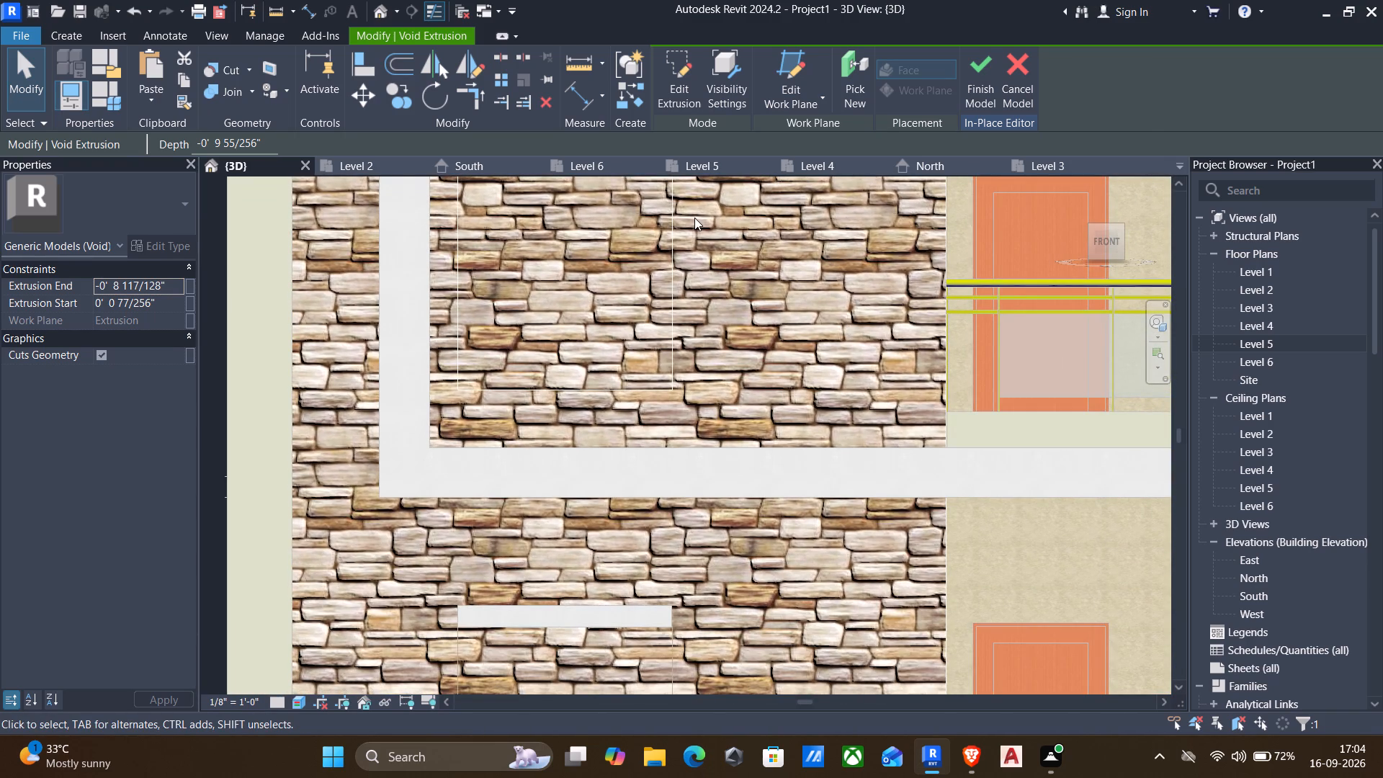
{"action": "middle_click_drag", "start_coordinate": [694, 218], "coordinate": [756, 377]}
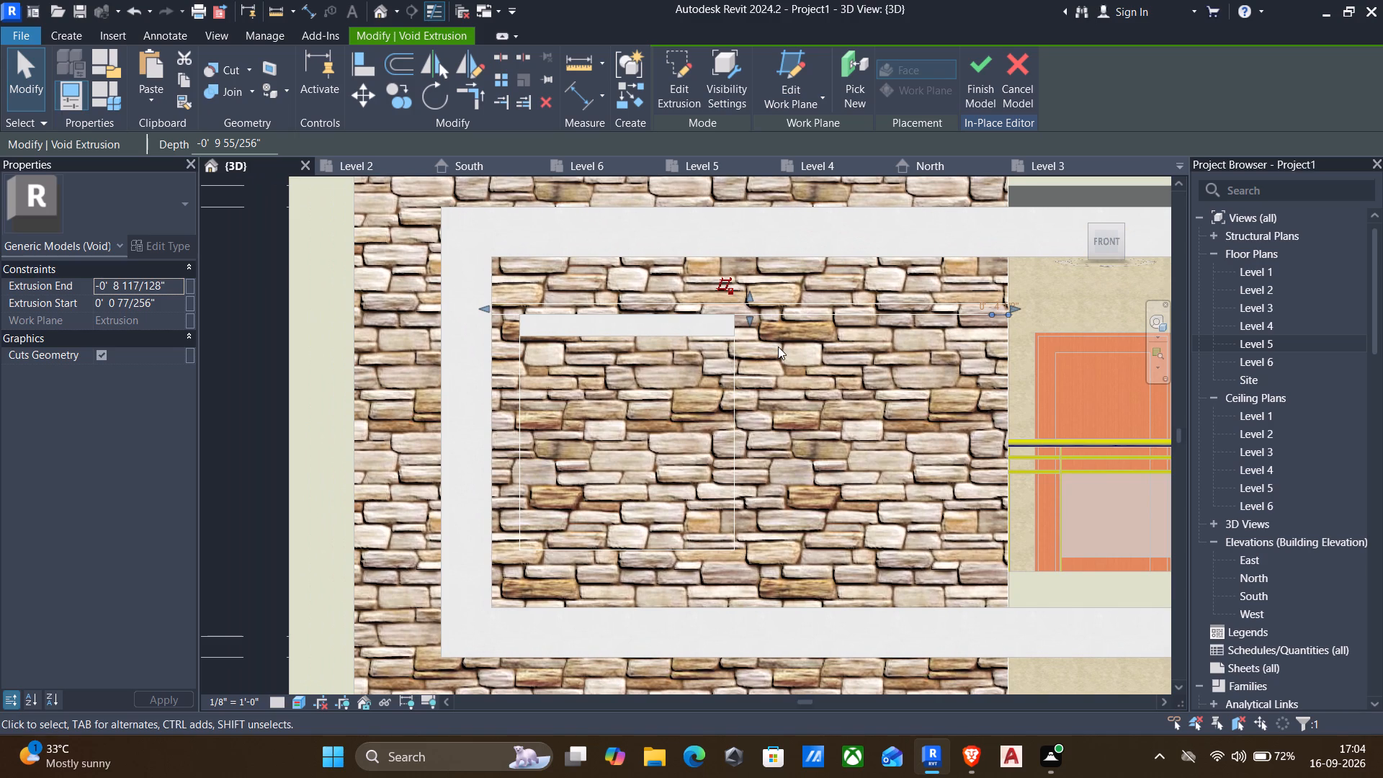
{"action": "key", "text": "c"}
{"action": "key", "text": "o"}
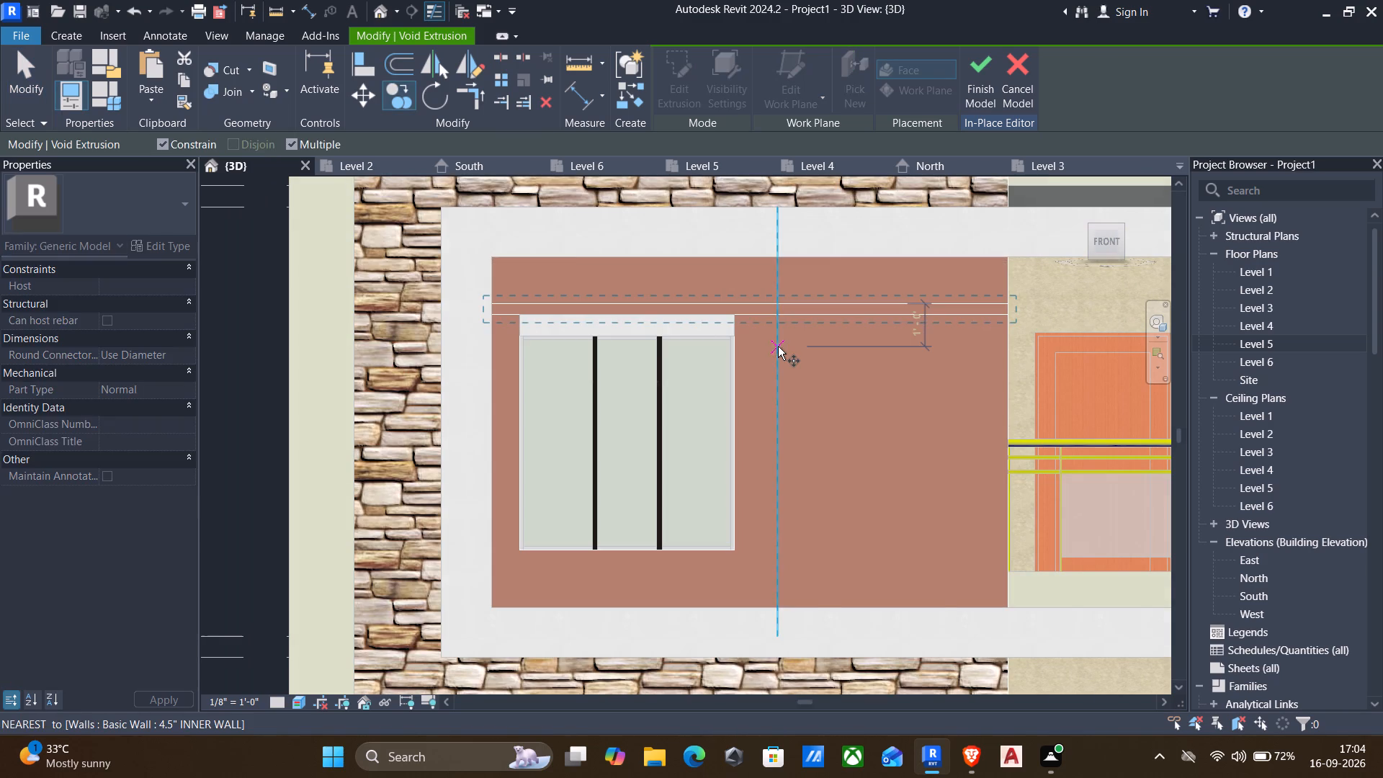
{"action": "scroll", "coordinate": [504, 317], "scroll_direction": "up", "scroll_amount": 2}
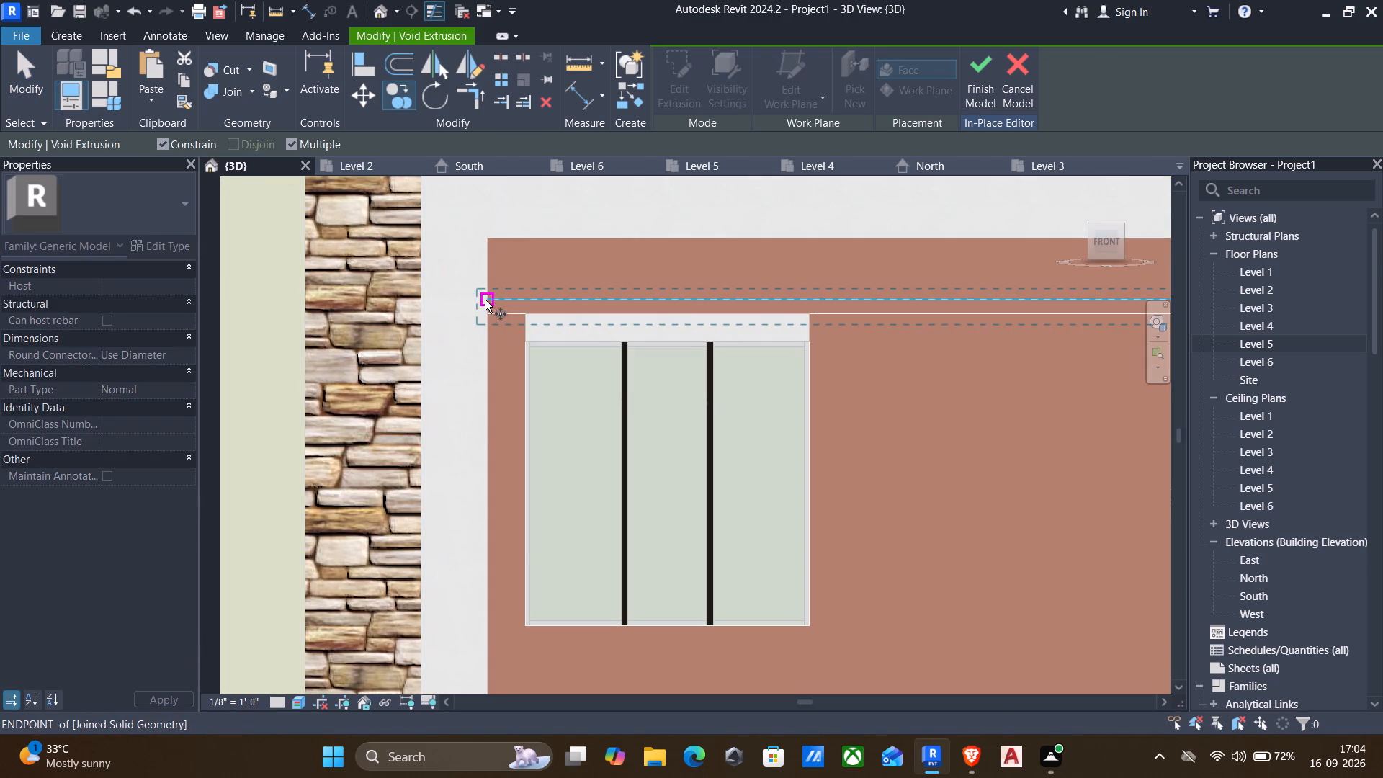
{"action": "left_click", "coordinate": [485, 300]}
{"action": "middle_click_drag", "start_coordinate": [480, 584], "coordinate": [515, 254]}
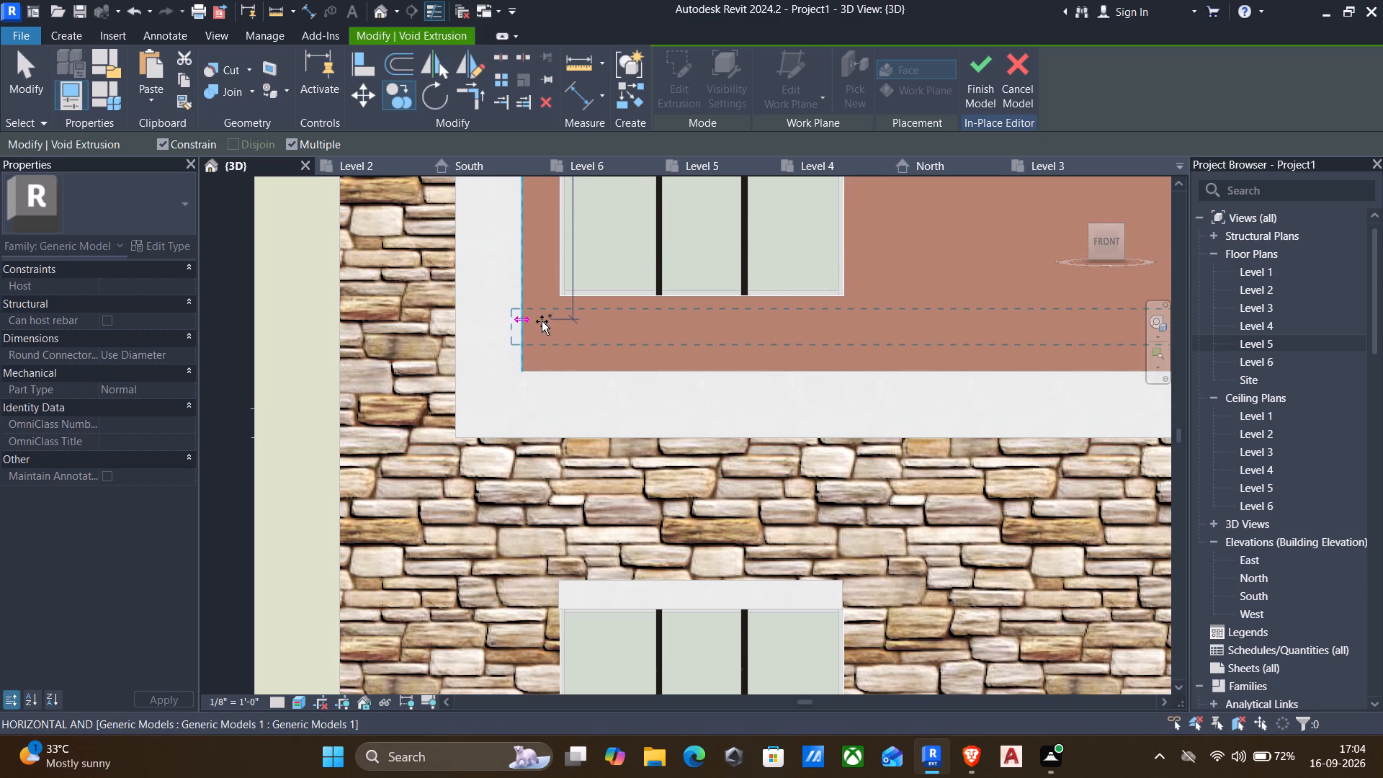
{"action": "left_click", "coordinate": [541, 314]}
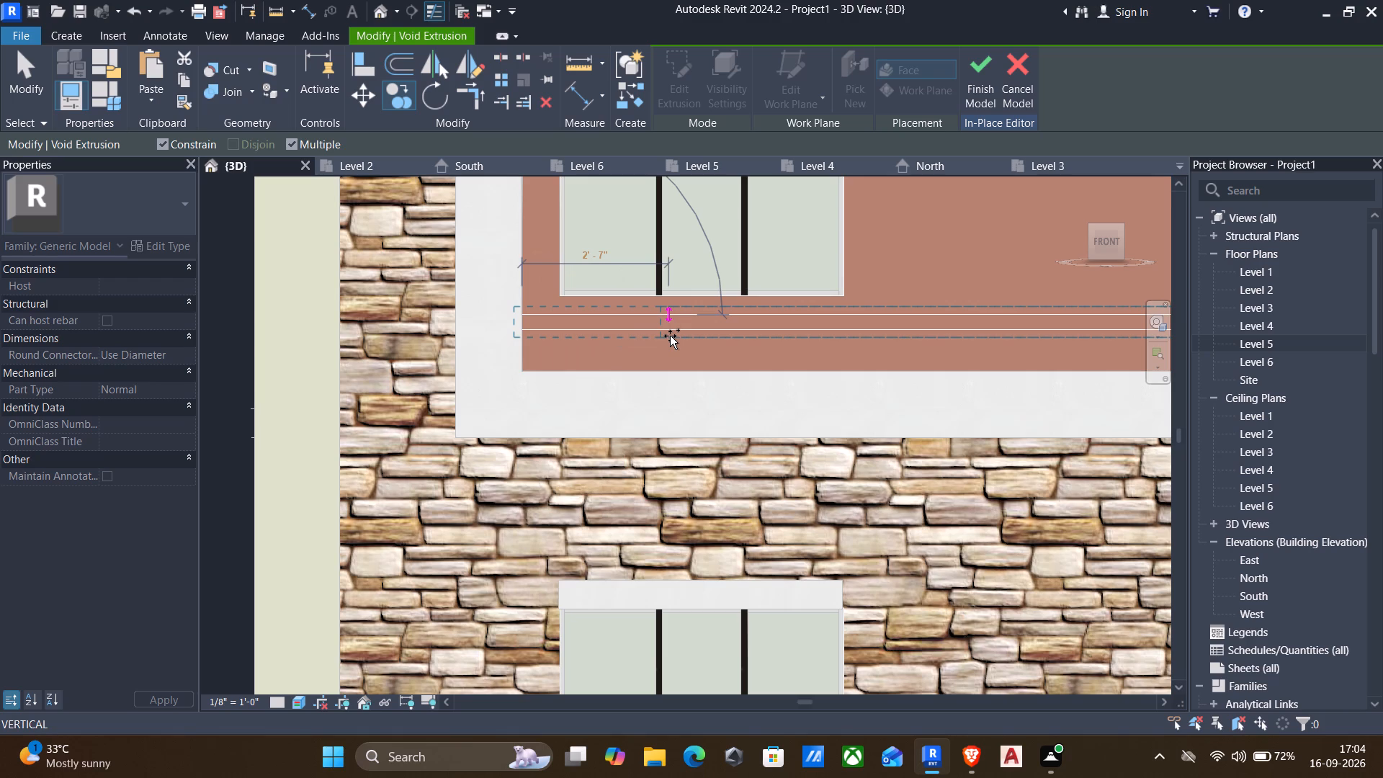
{"action": "key", "text": "Escape"}
Nudge the copied void strip down three increments toward the panel's lower edge.
{"action": "middle_click_drag", "start_coordinate": [728, 319], "coordinate": [707, 327]}
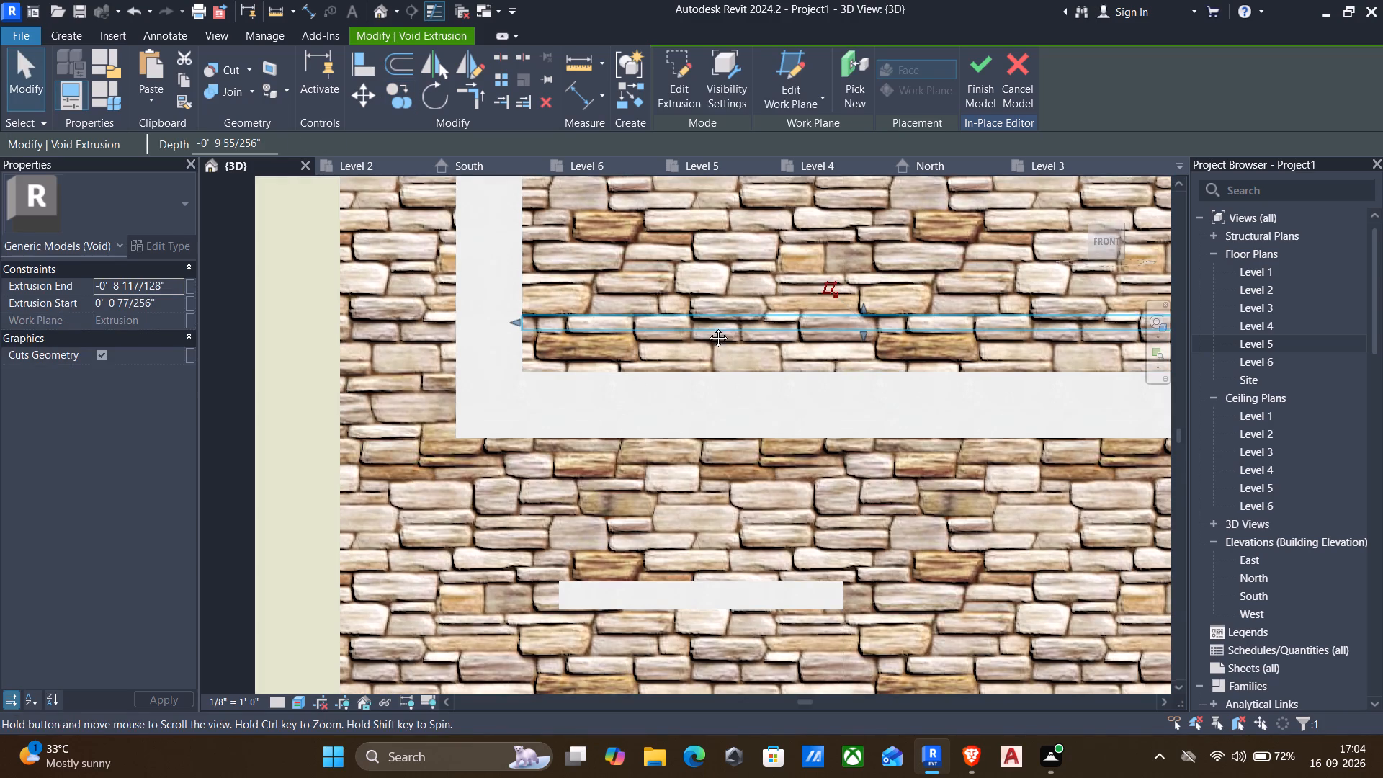
{"action": "middle_click_drag", "start_coordinate": [707, 327], "coordinate": [672, 345]}
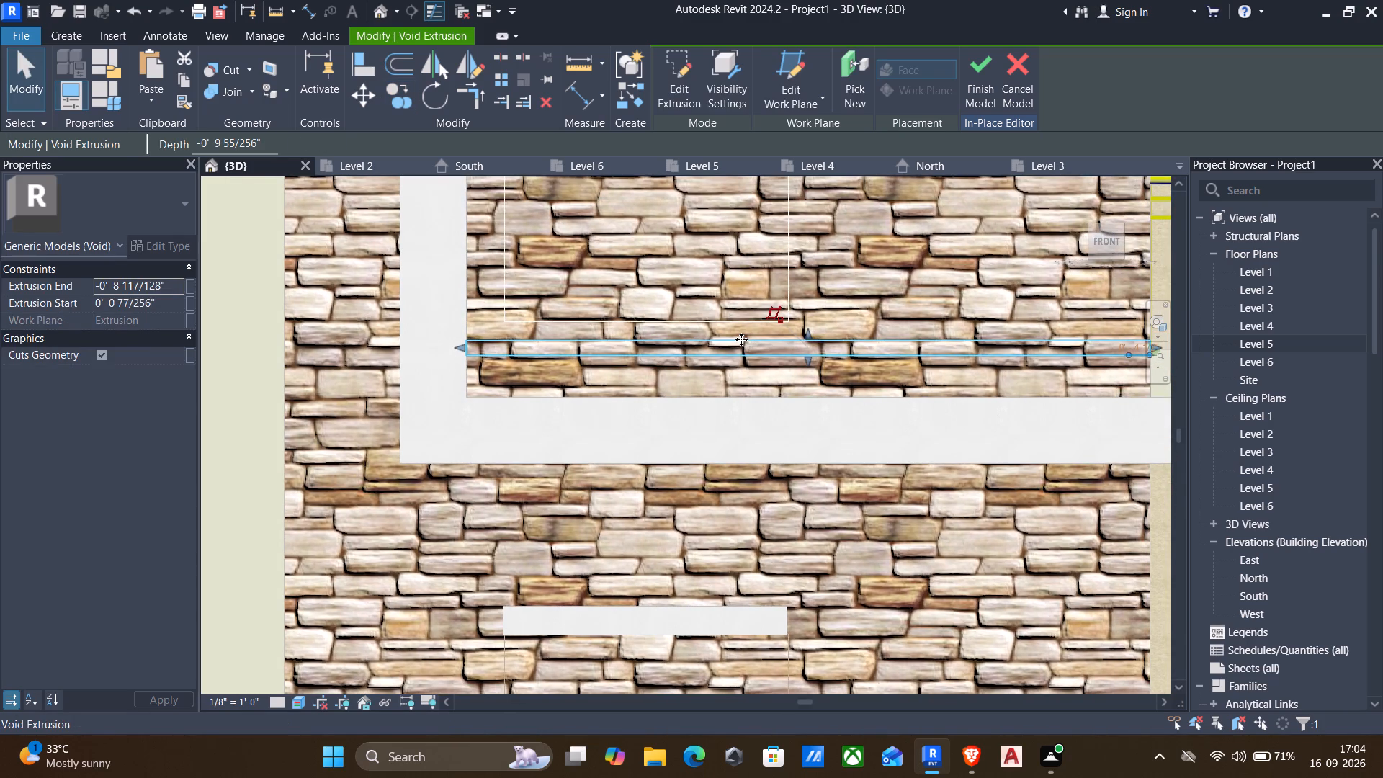
{"action": "key", "text": "Down"}
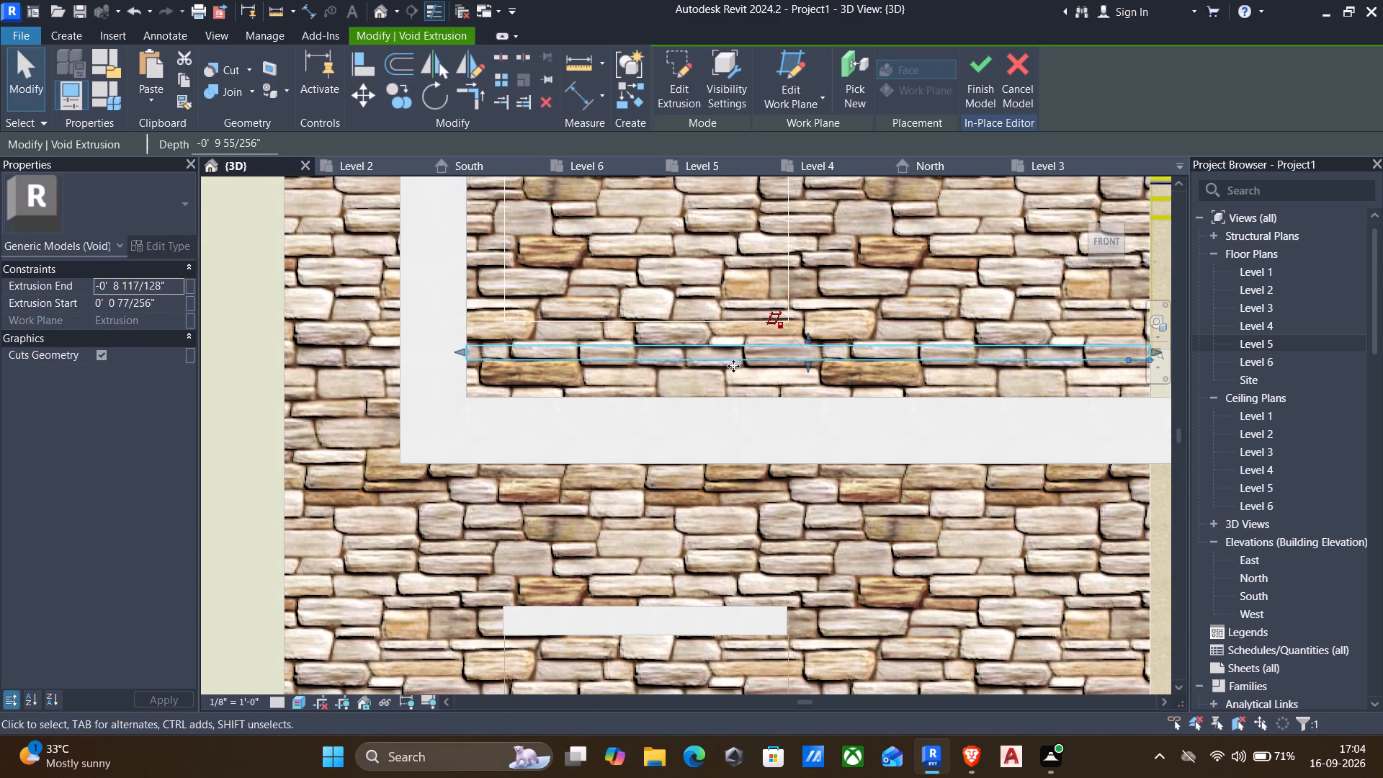
{"action": "scroll", "coordinate": [735, 368], "scroll_direction": "down", "scroll_amount": 1}
{"action": "key", "text": "Down"}
{"action": "key", "text": "Down"}
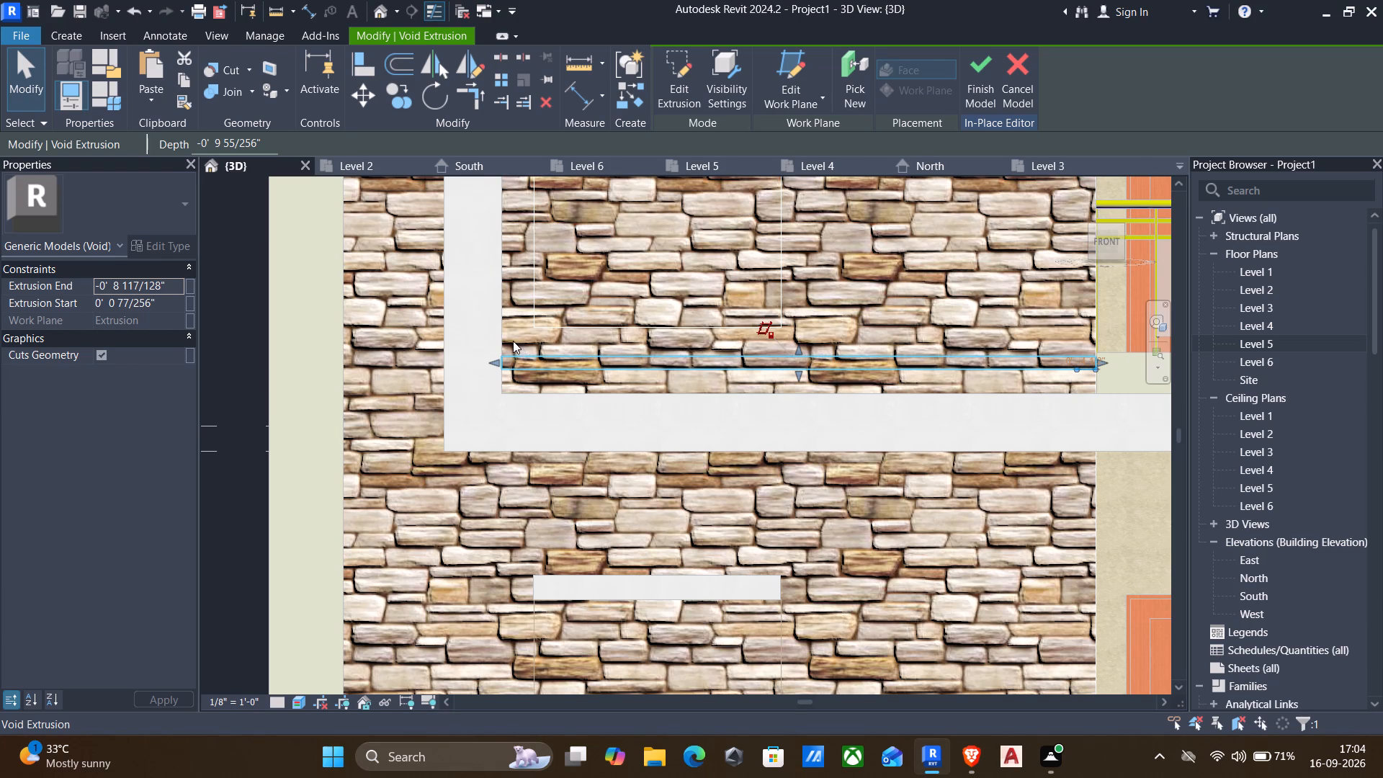
Copy the lower void strip straight up so the new strip sits at the window's bottom edge.
{"action": "type", "text": "co"}
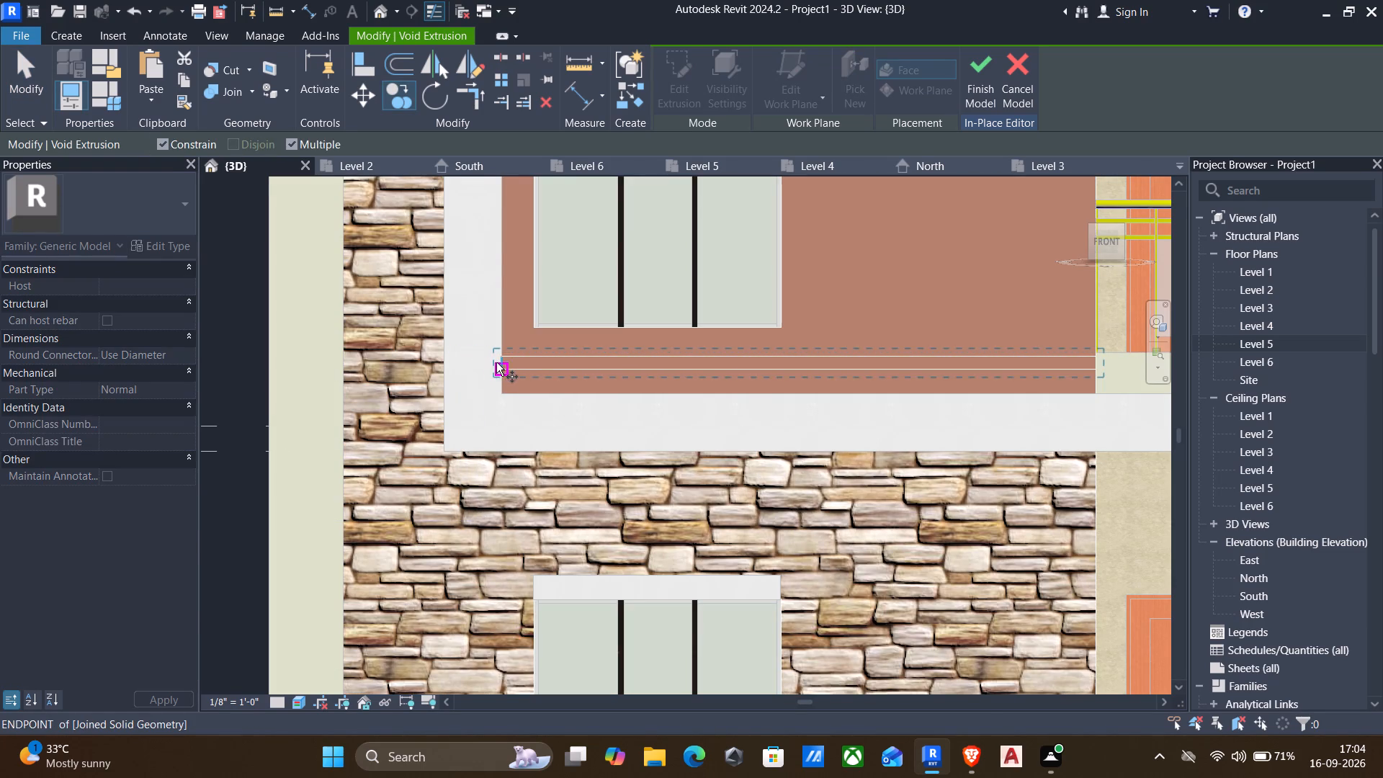
{"action": "left_click", "coordinate": [498, 358]}
{"action": "left_click", "coordinate": [498, 327]}
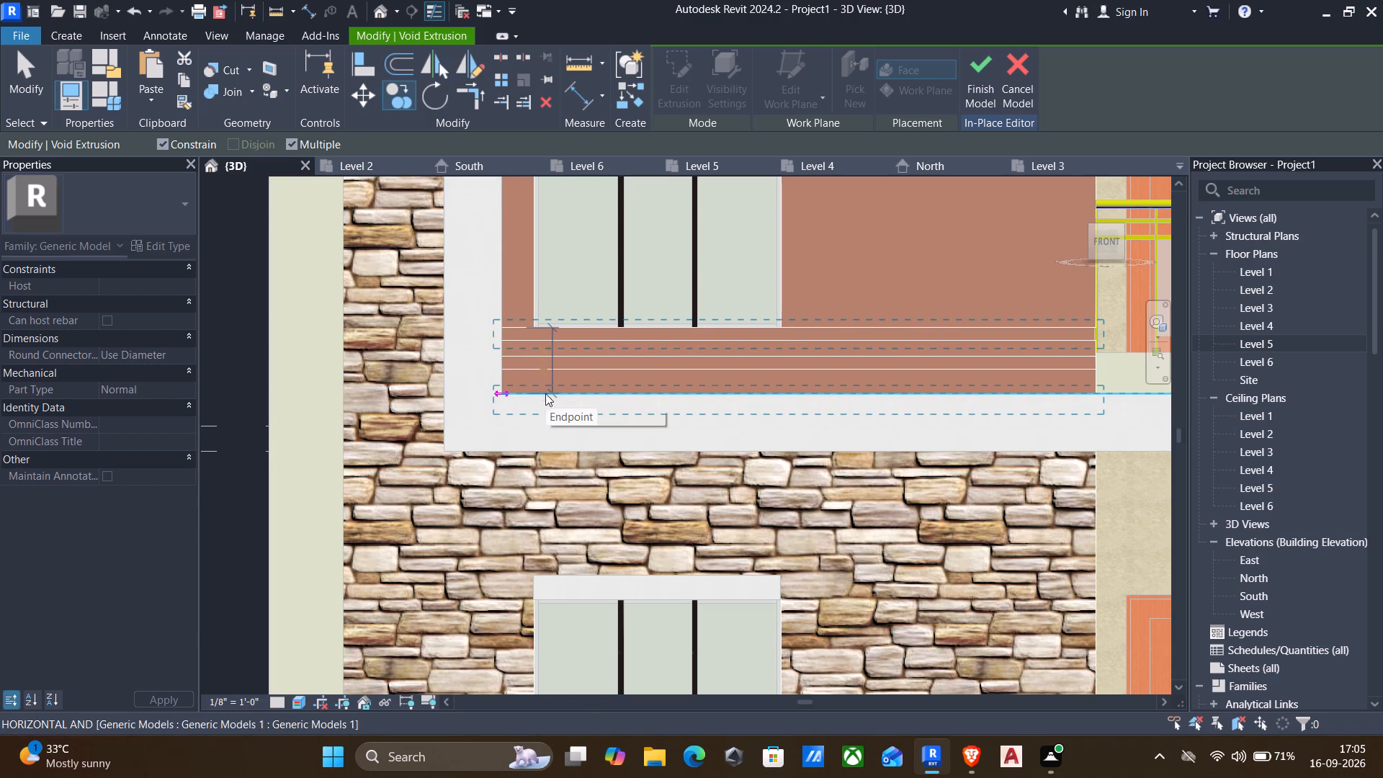
{"action": "key", "text": "Escape"}
Nudge the lowest void strip down two increments, closer to the panel's bottom edge.
{"action": "left_click", "coordinate": [519, 363]}
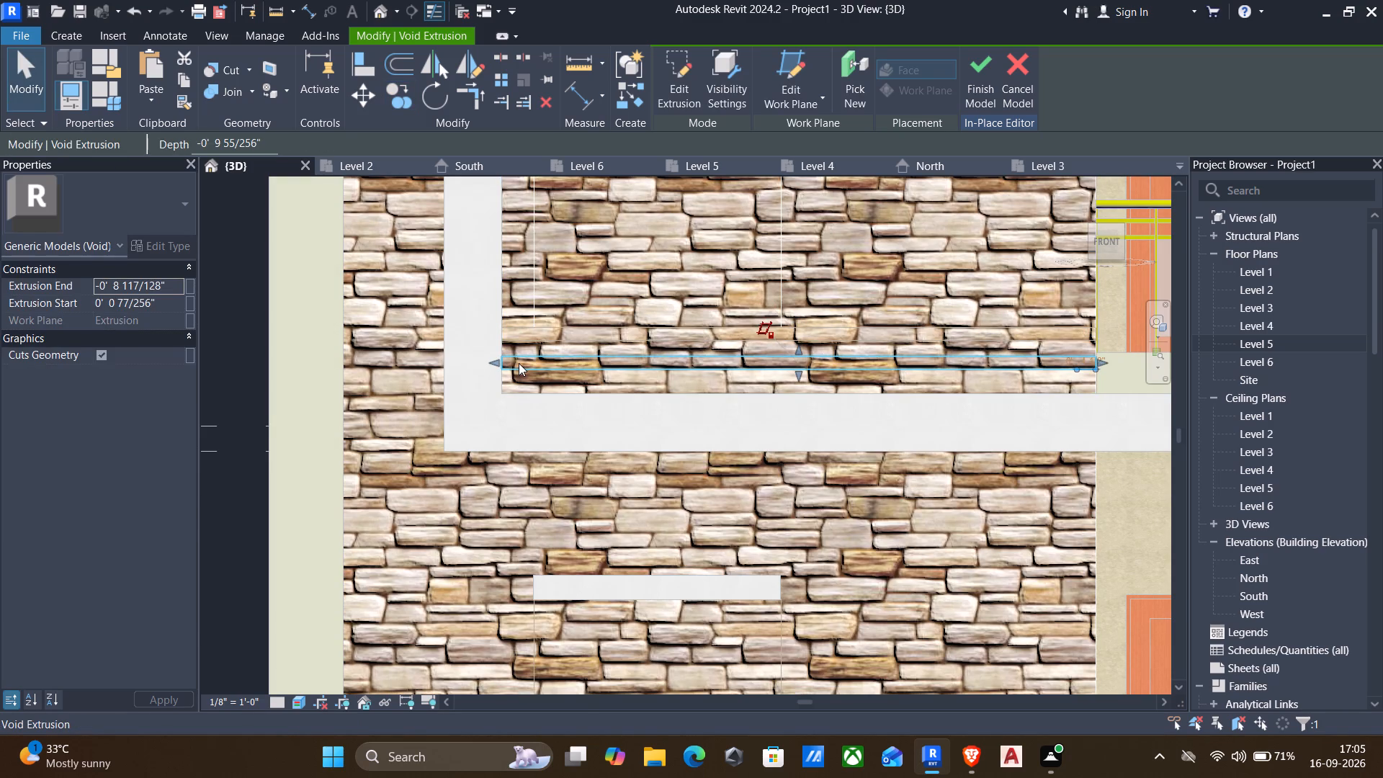
{"action": "key", "text": "Down"}
{"action": "key", "text": "Down"}
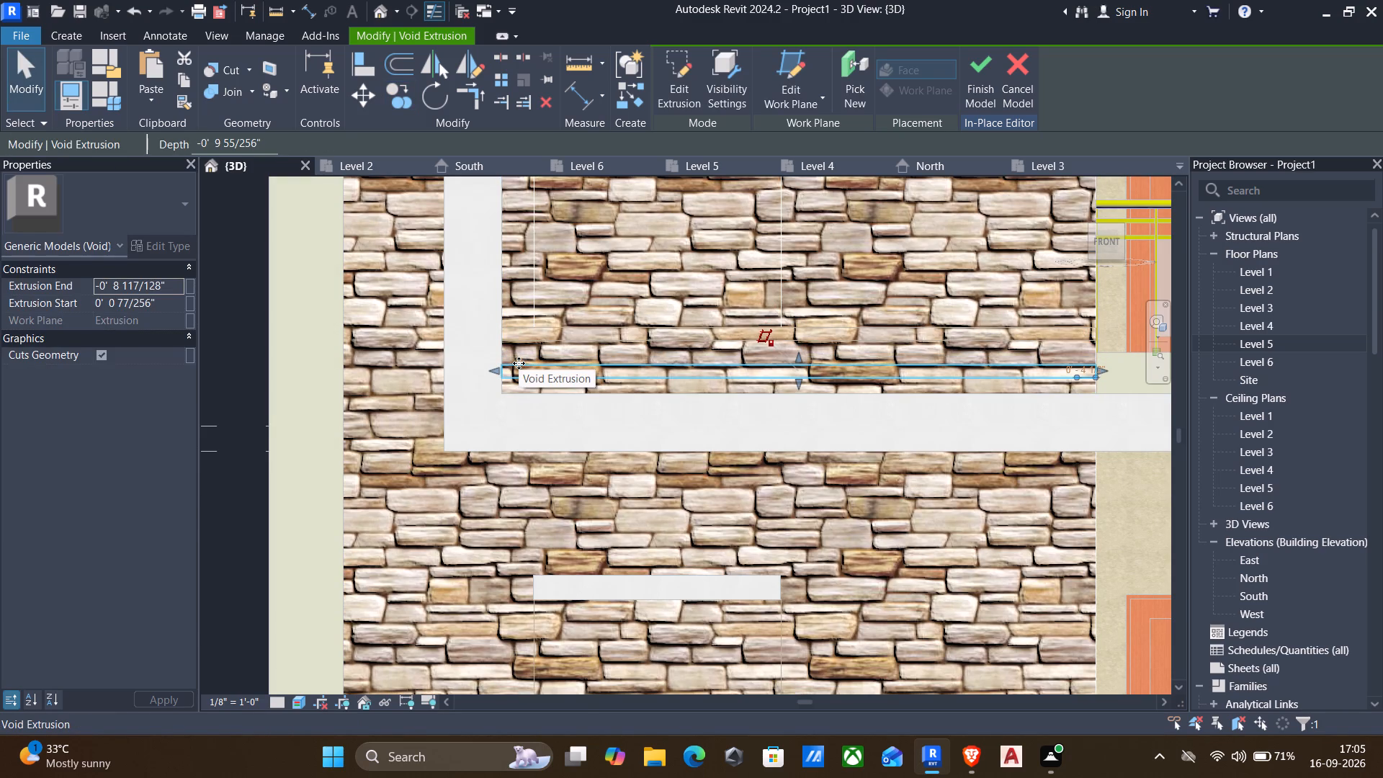
Copy the void strip at the upper window's bottom edge straight up five times, spacing the copies up to the panel's top edge.
{"action": "left_click", "coordinate": [529, 325]}
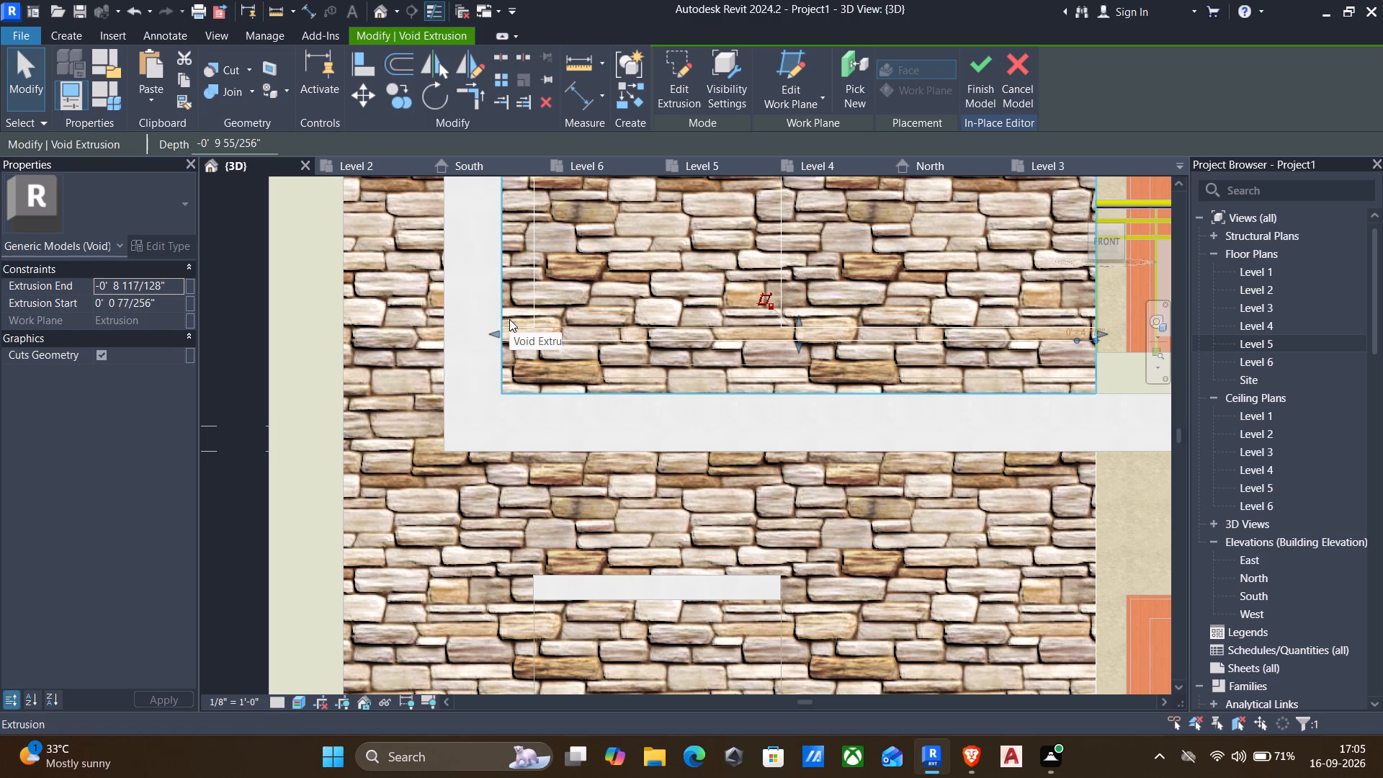
{"action": "key", "text": "c"}
{"action": "key", "text": "o"}
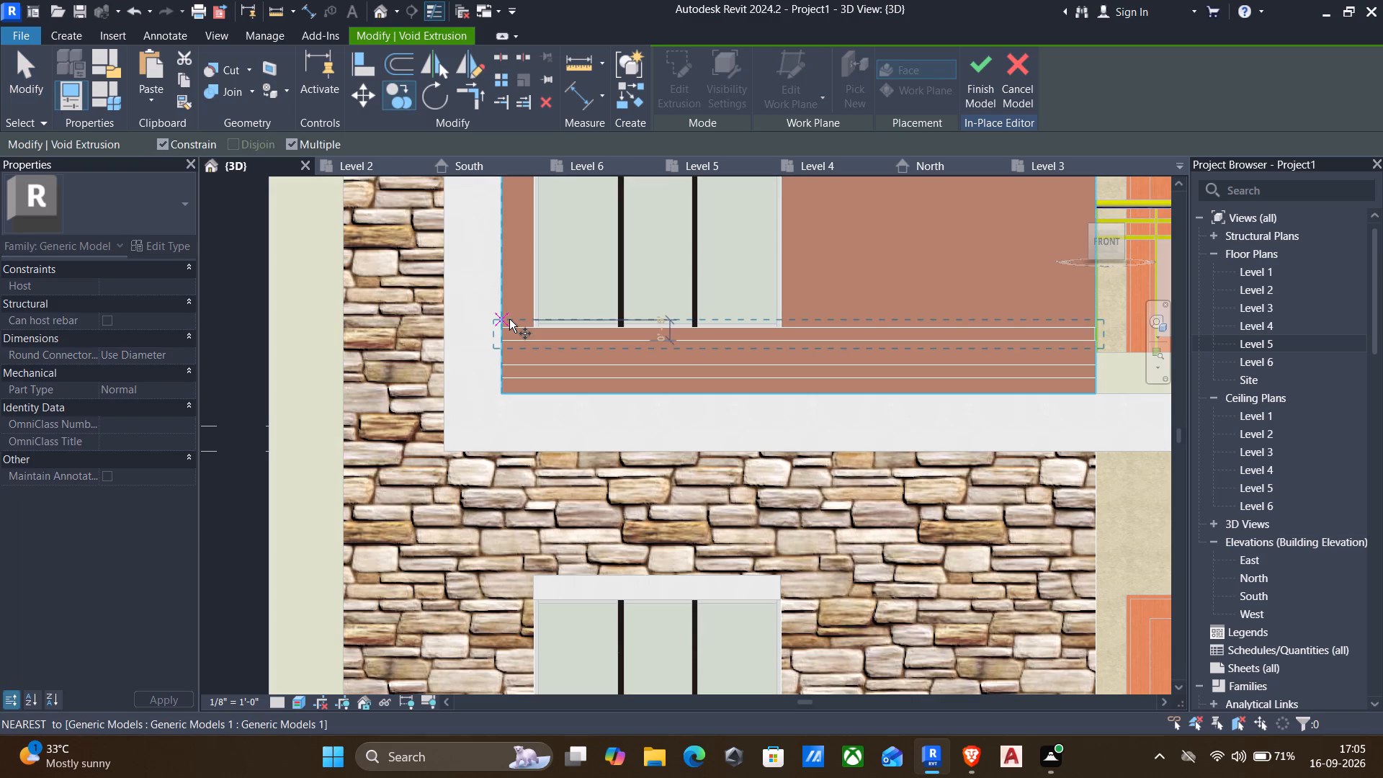
{"action": "middle_click_drag", "start_coordinate": [492, 305], "coordinate": [460, 332]}
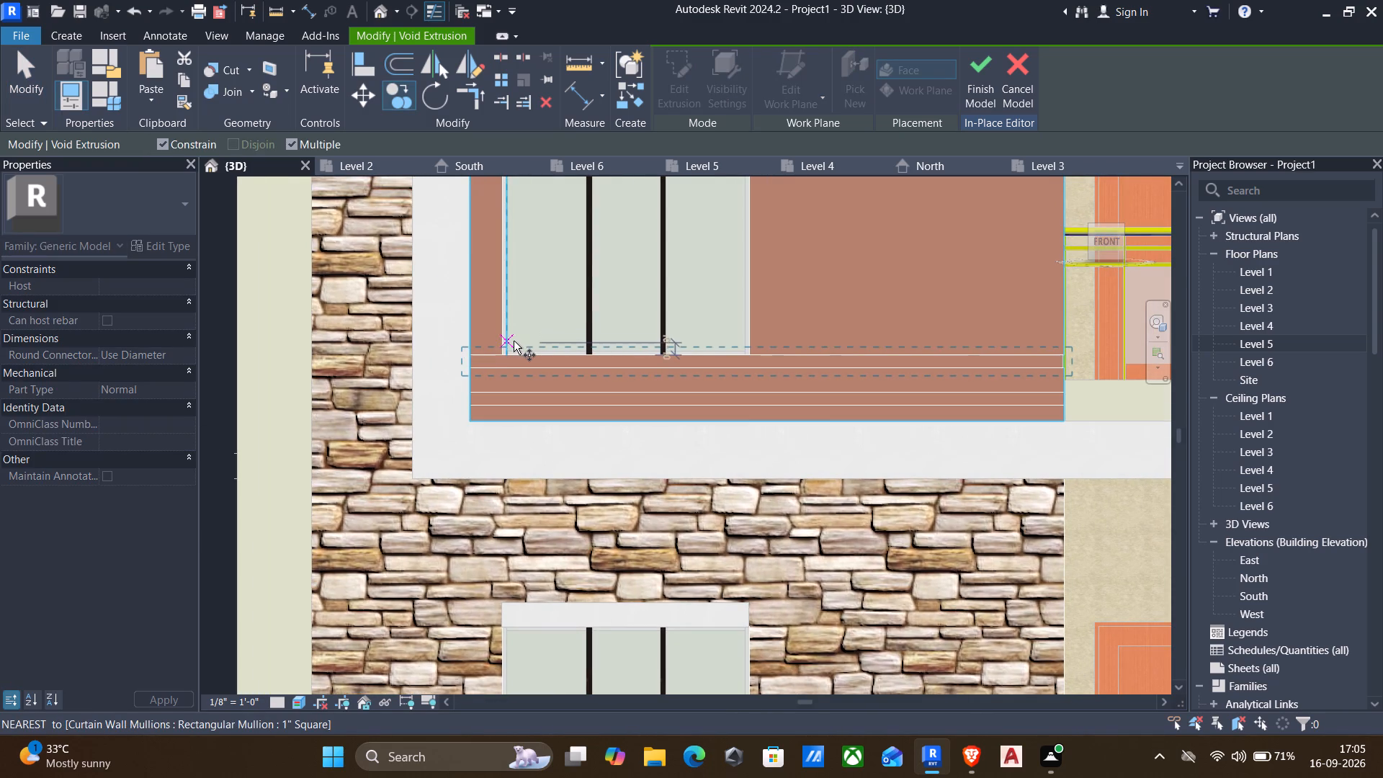
{"action": "scroll", "coordinate": [498, 340], "scroll_direction": "down", "scroll_amount": 2}
{"action": "middle_click_drag", "start_coordinate": [520, 281], "coordinate": [451, 326]}
{"action": "scroll", "coordinate": [451, 326], "scroll_direction": "down", "scroll_amount": 1}
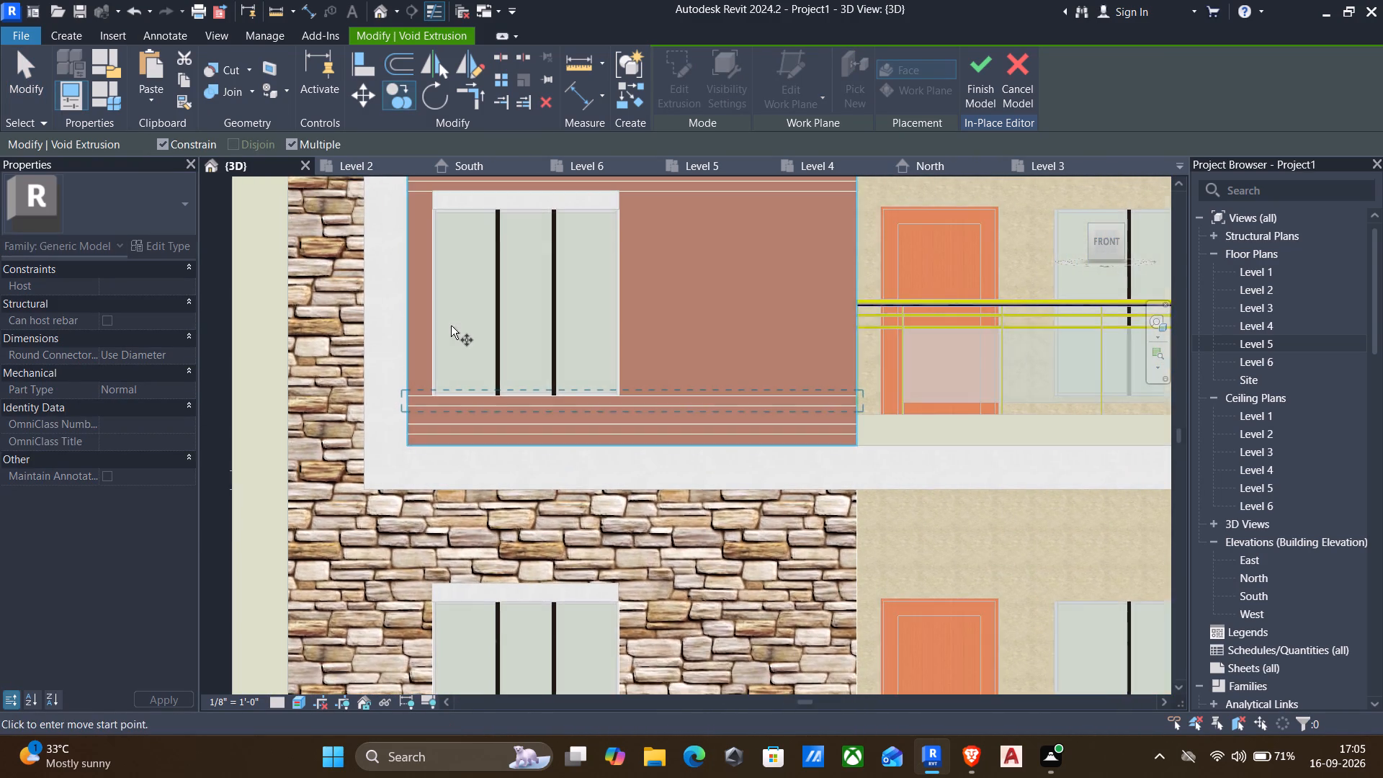
{"action": "left_click", "coordinate": [408, 383]}
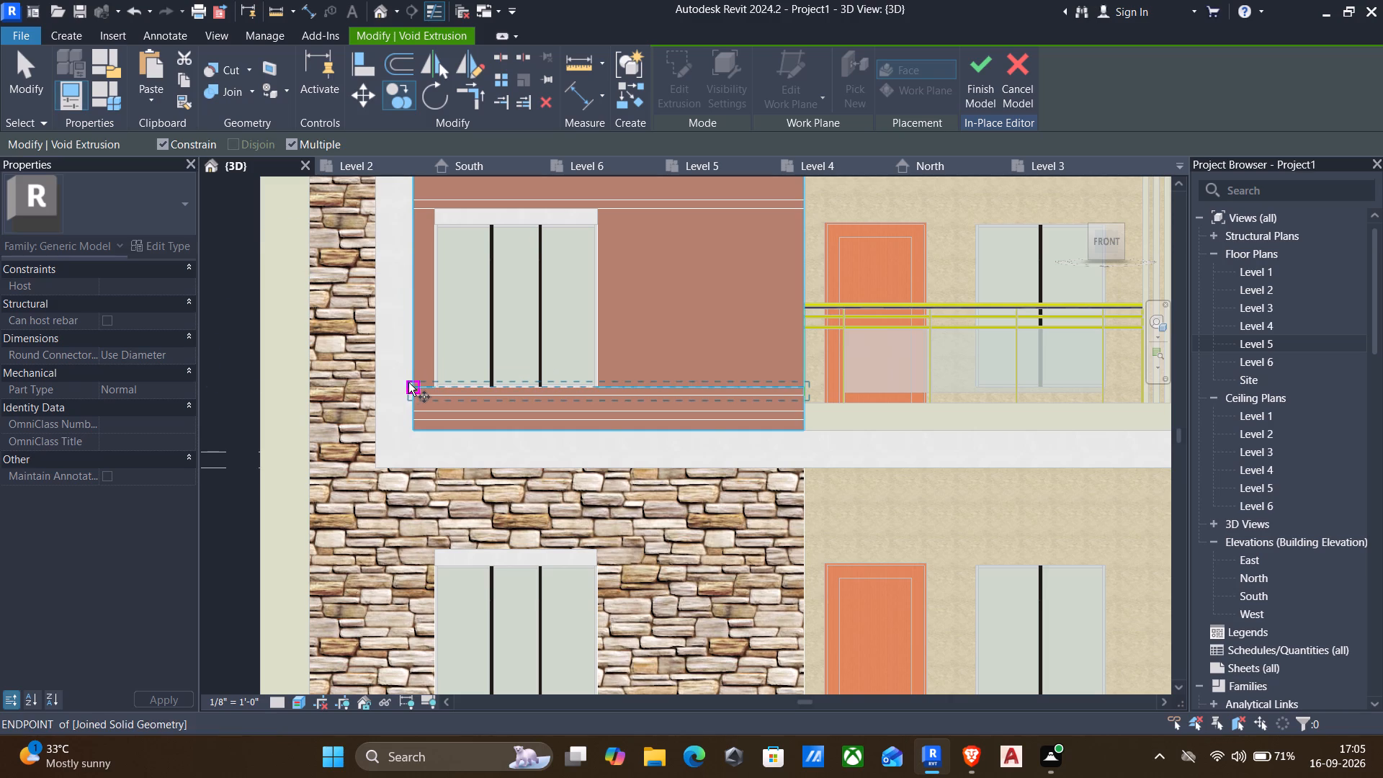
{"action": "left_click", "coordinate": [431, 344]}
{"action": "left_click", "coordinate": [433, 304]}
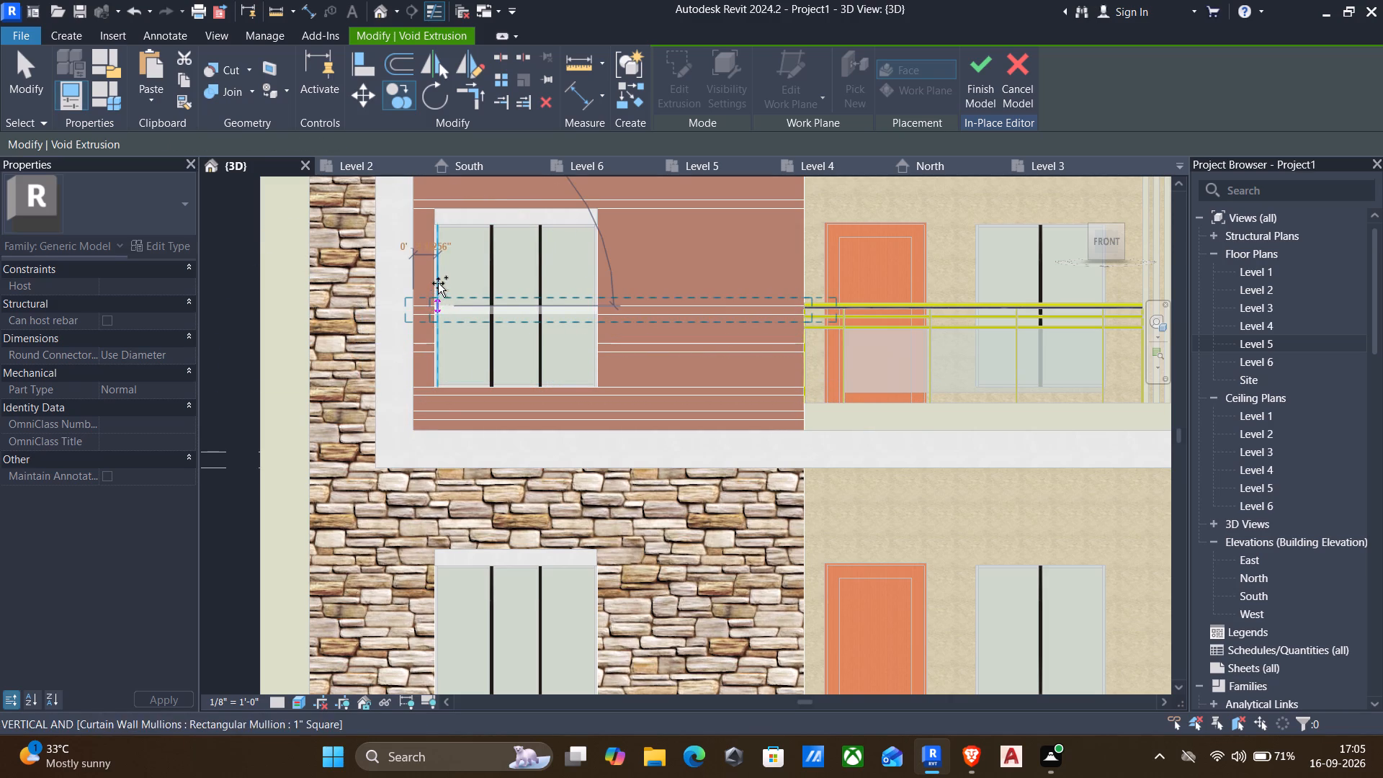
{"action": "left_click", "coordinate": [439, 269]}
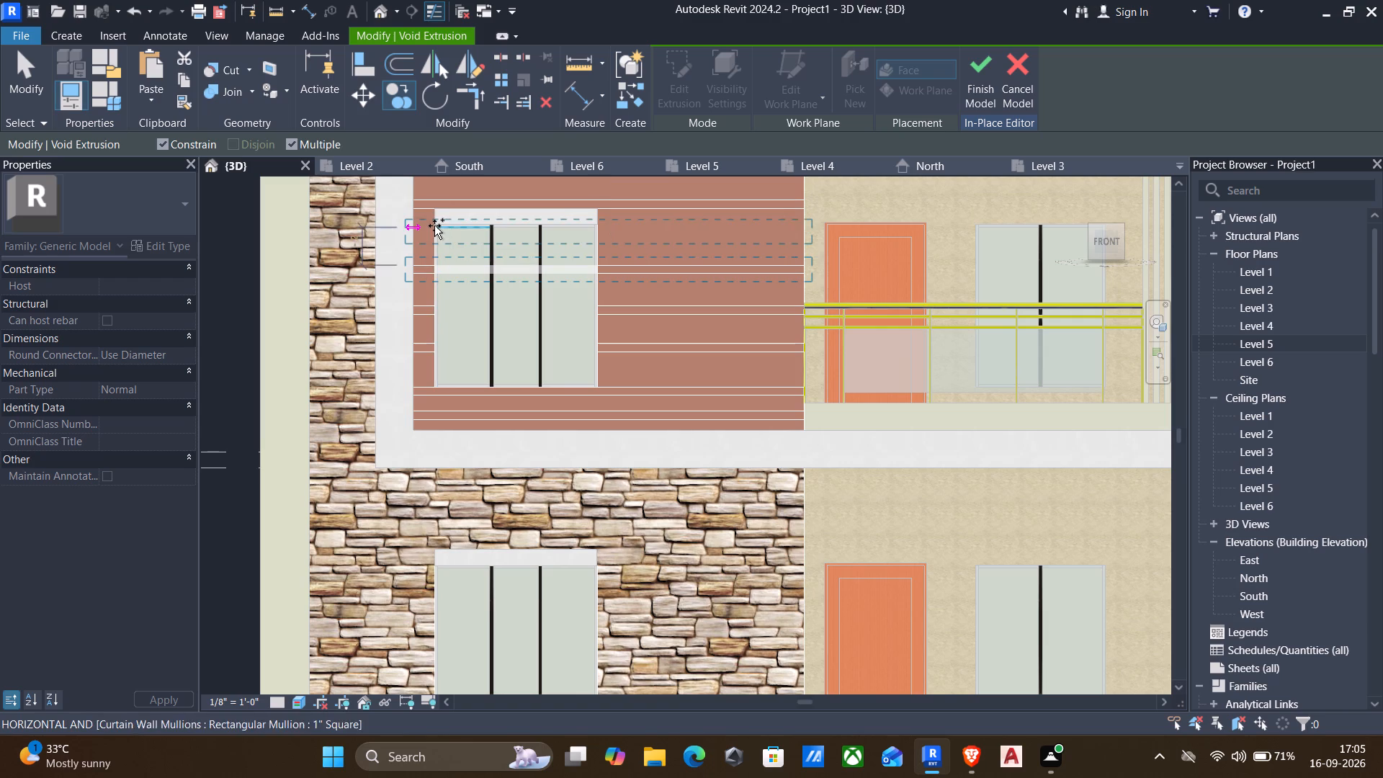
{"action": "middle_click_drag", "start_coordinate": [431, 231], "coordinate": [427, 375]}
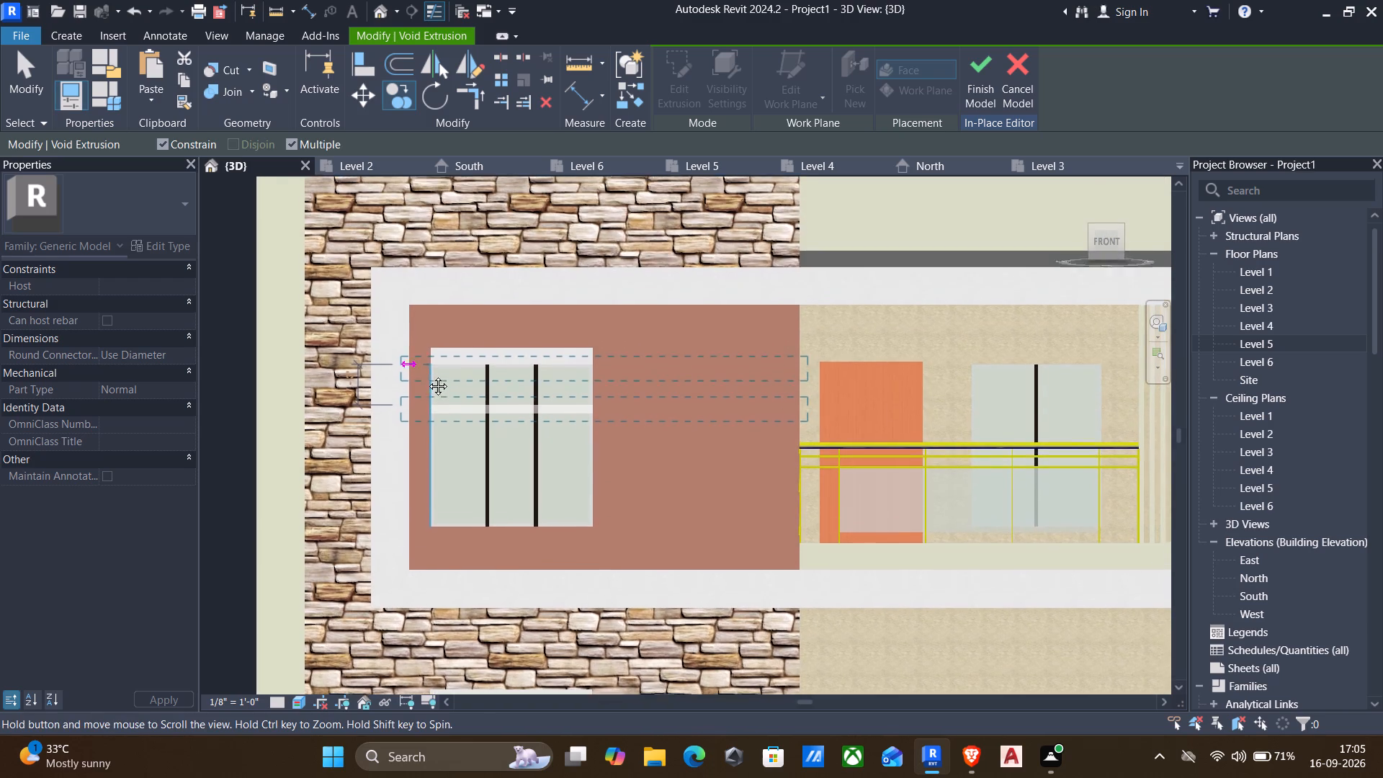
{"action": "middle_click_drag", "start_coordinate": [427, 375], "coordinate": [427, 376]}
{"action": "left_click", "coordinate": [429, 368]}
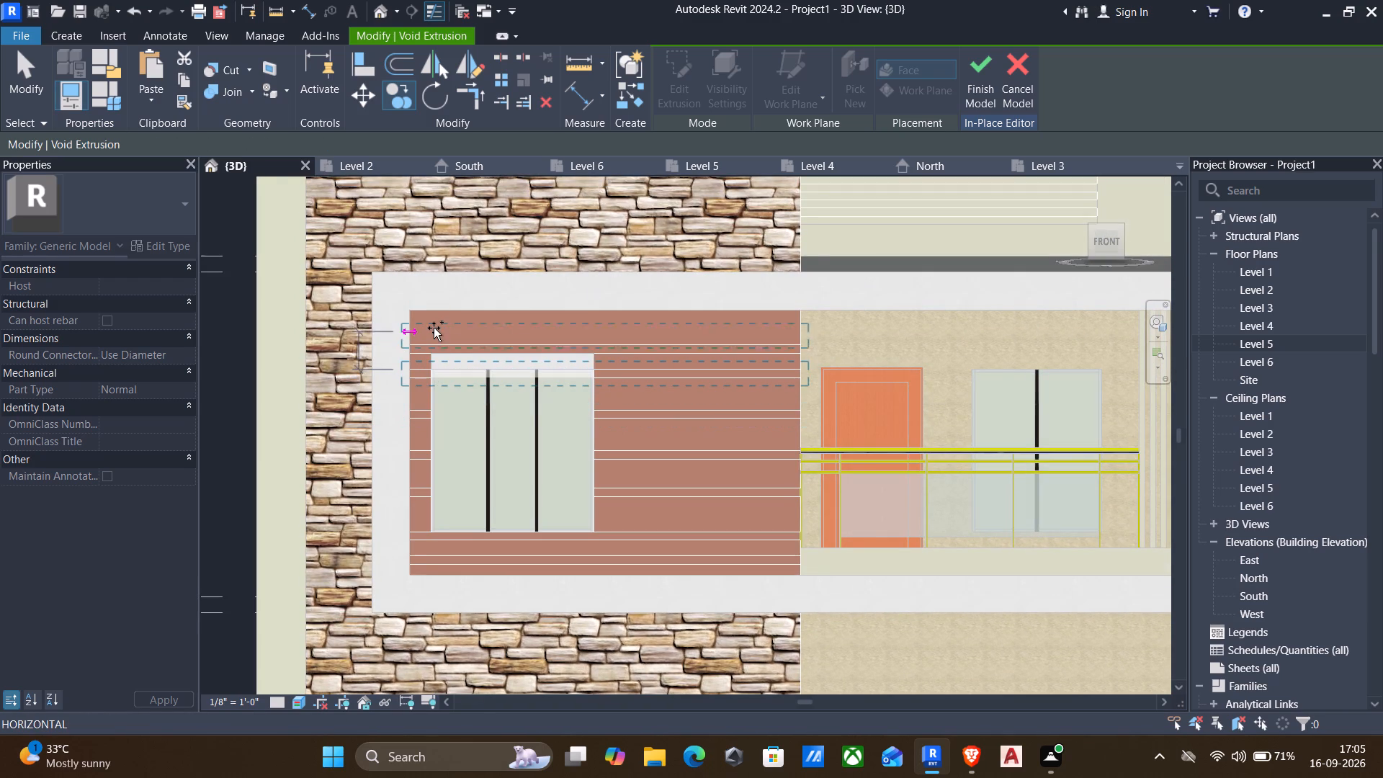
{"action": "left_click", "coordinate": [434, 323]}
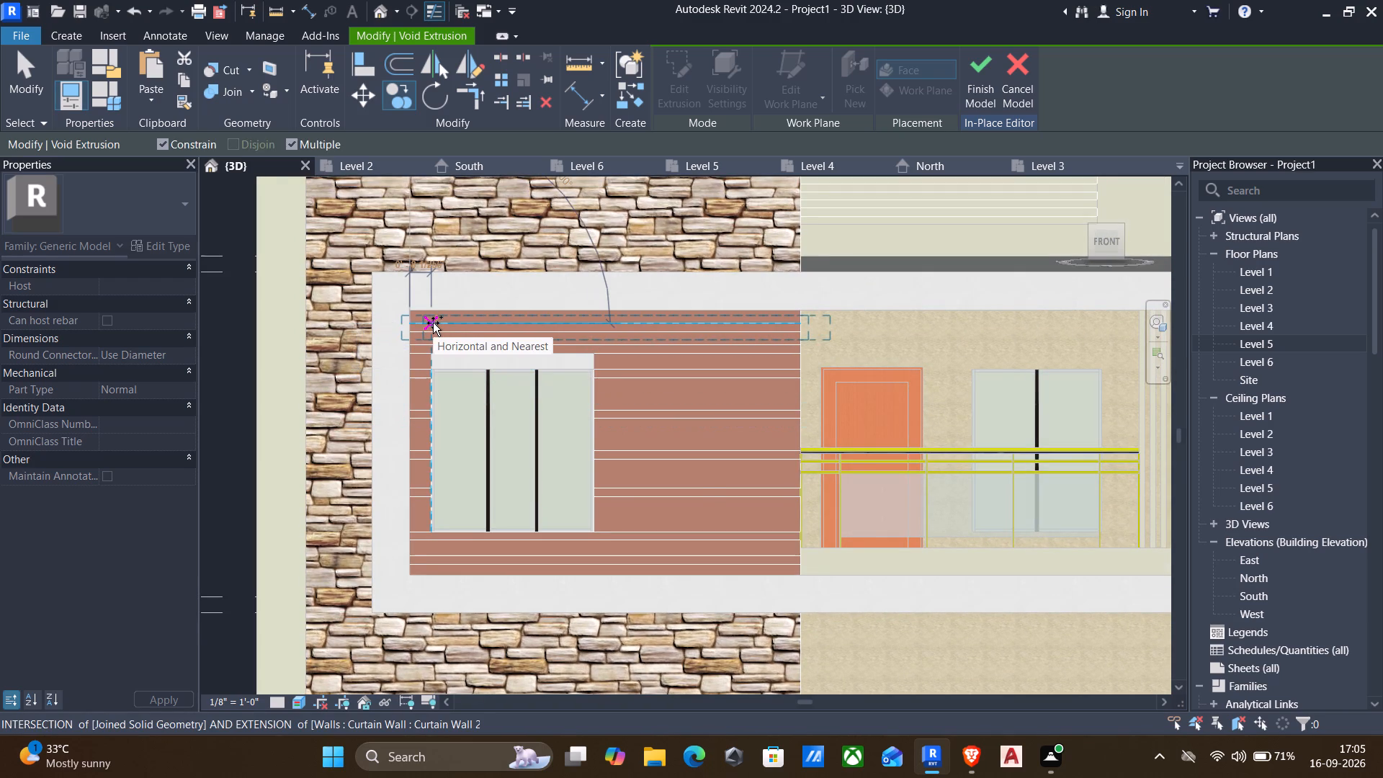
{"action": "key", "text": "Escape"}
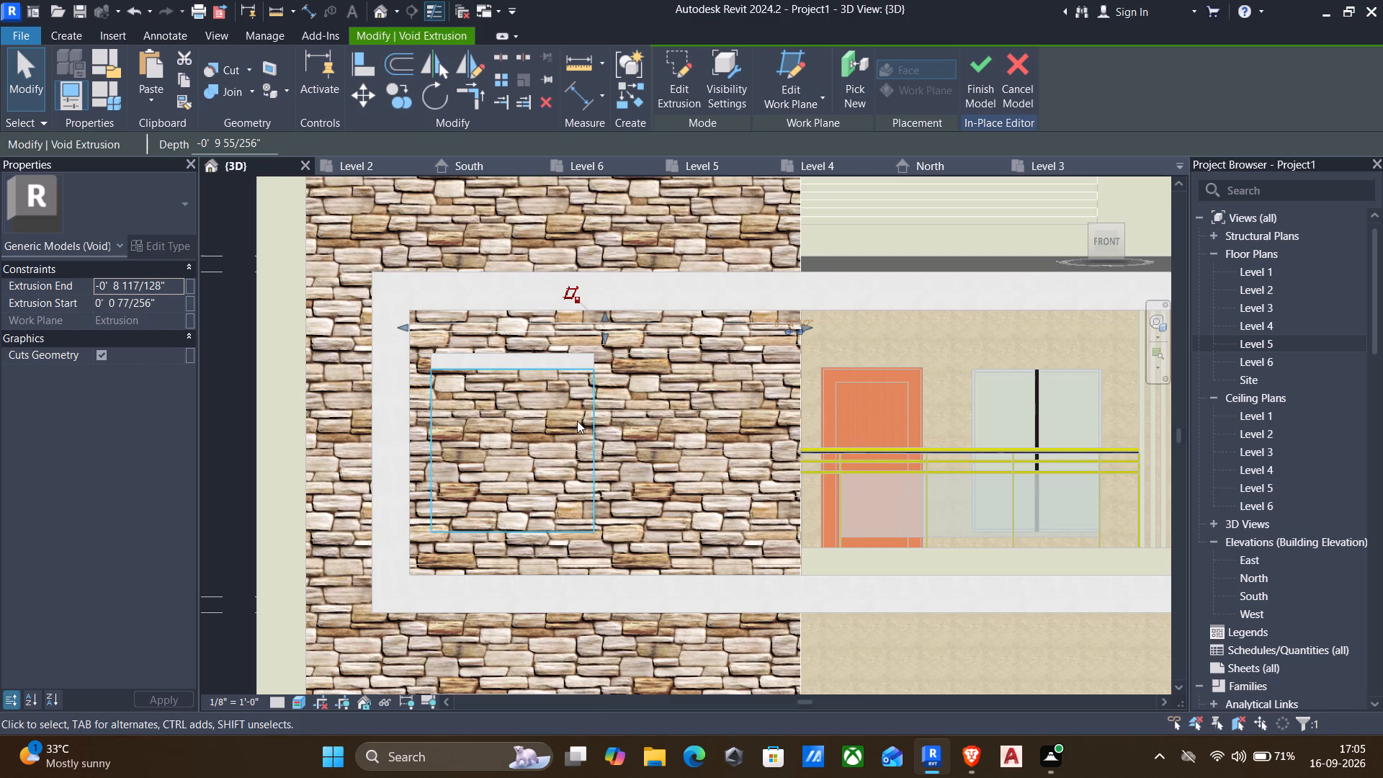
{"action": "middle_click_drag", "start_coordinate": [576, 422], "coordinate": [618, 285]}
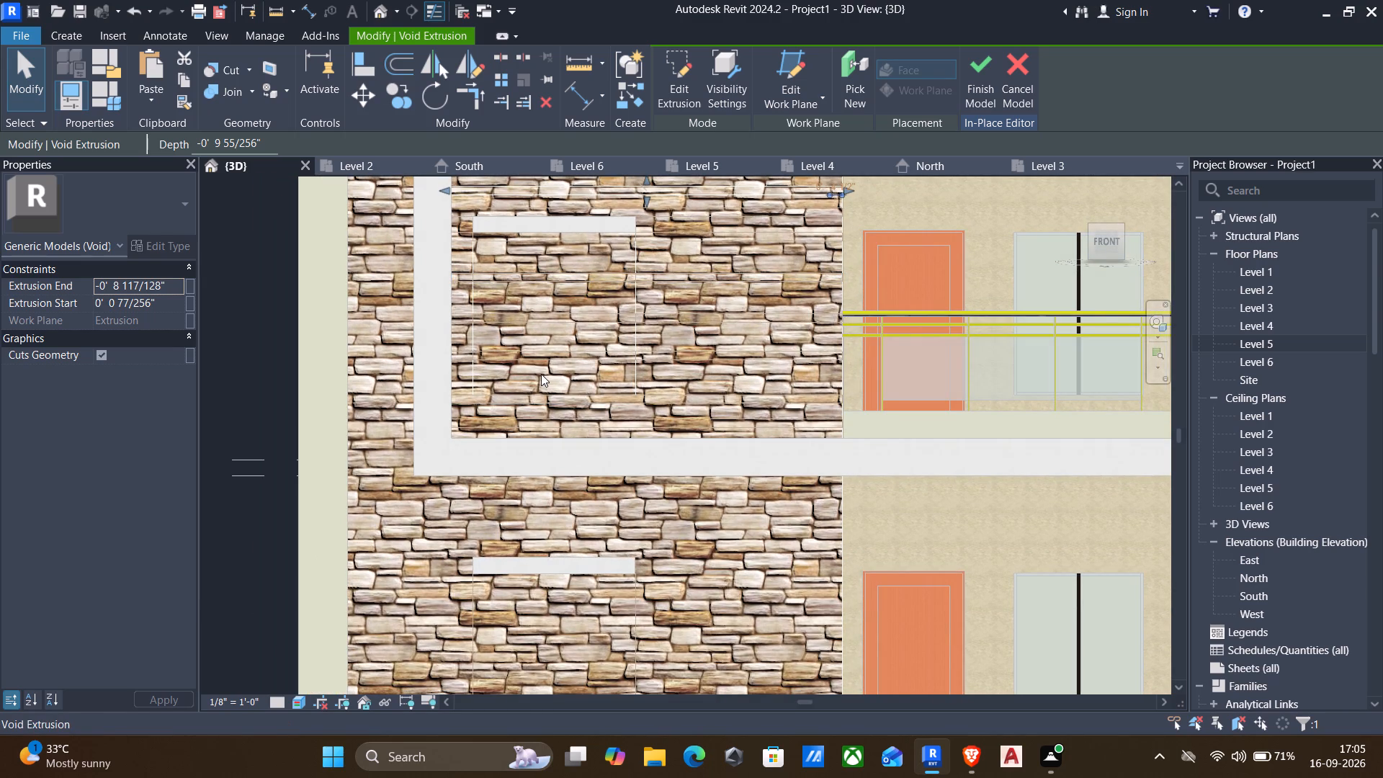
{"action": "key", "text": "Escape"}
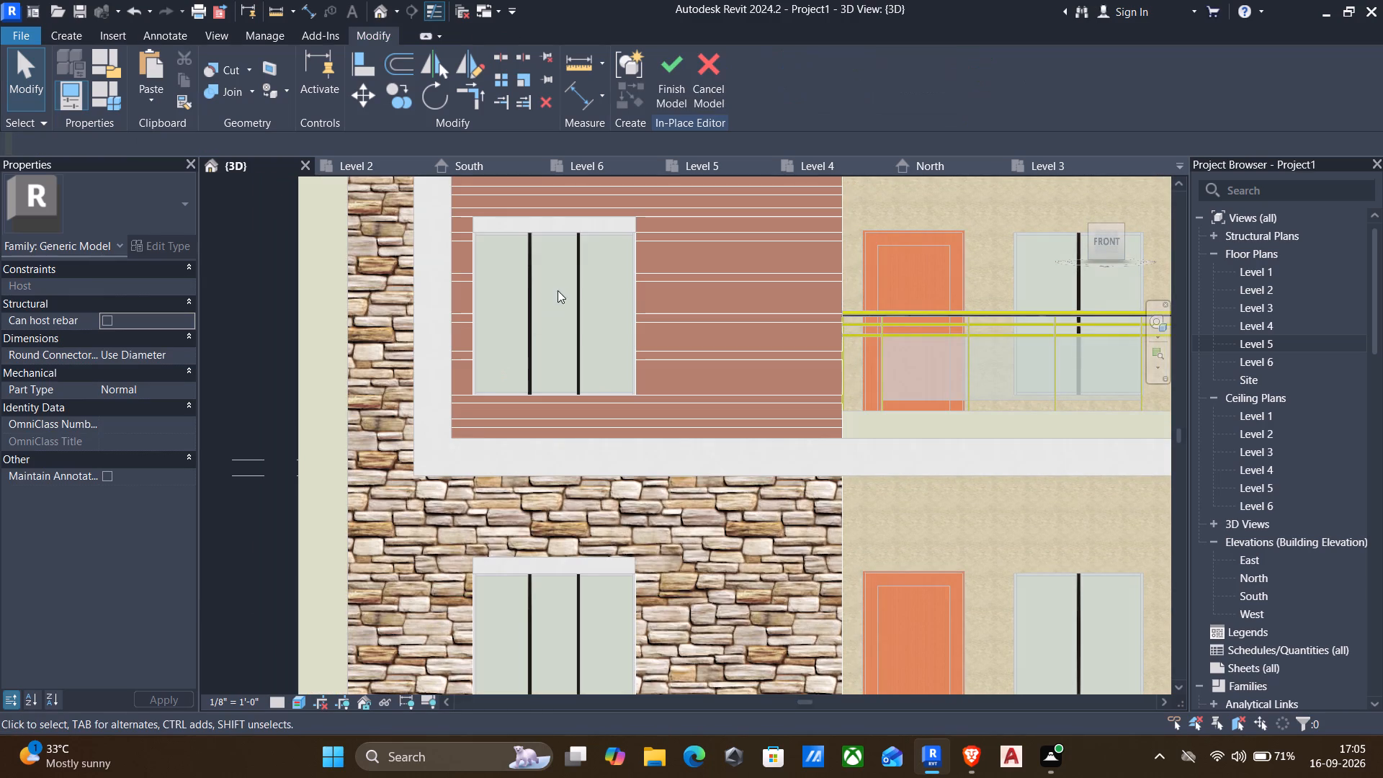
Nudge each of the two void strips below the upper window down one increment.
{"action": "left_click", "coordinate": [473, 423]}
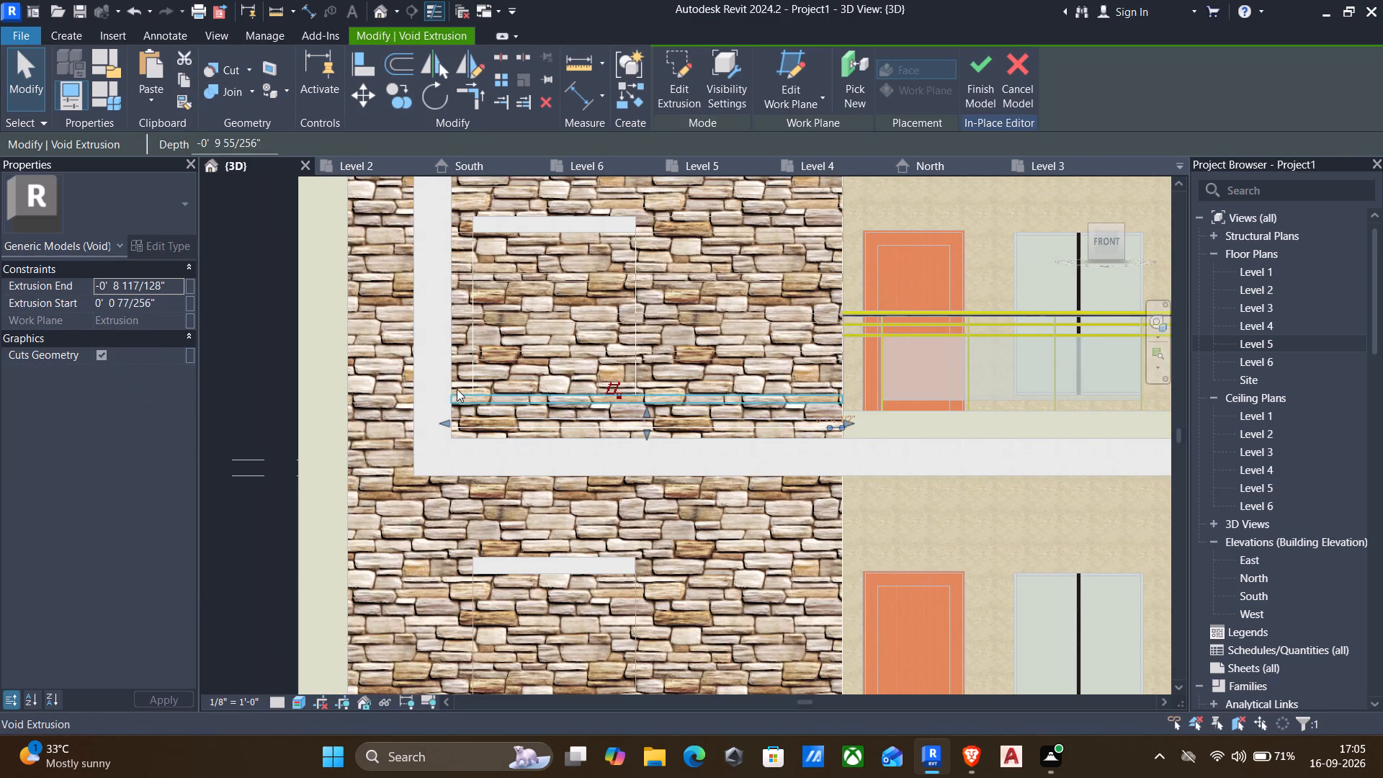
{"action": "key", "text": "Down"}
{"action": "left_click", "coordinate": [491, 391]}
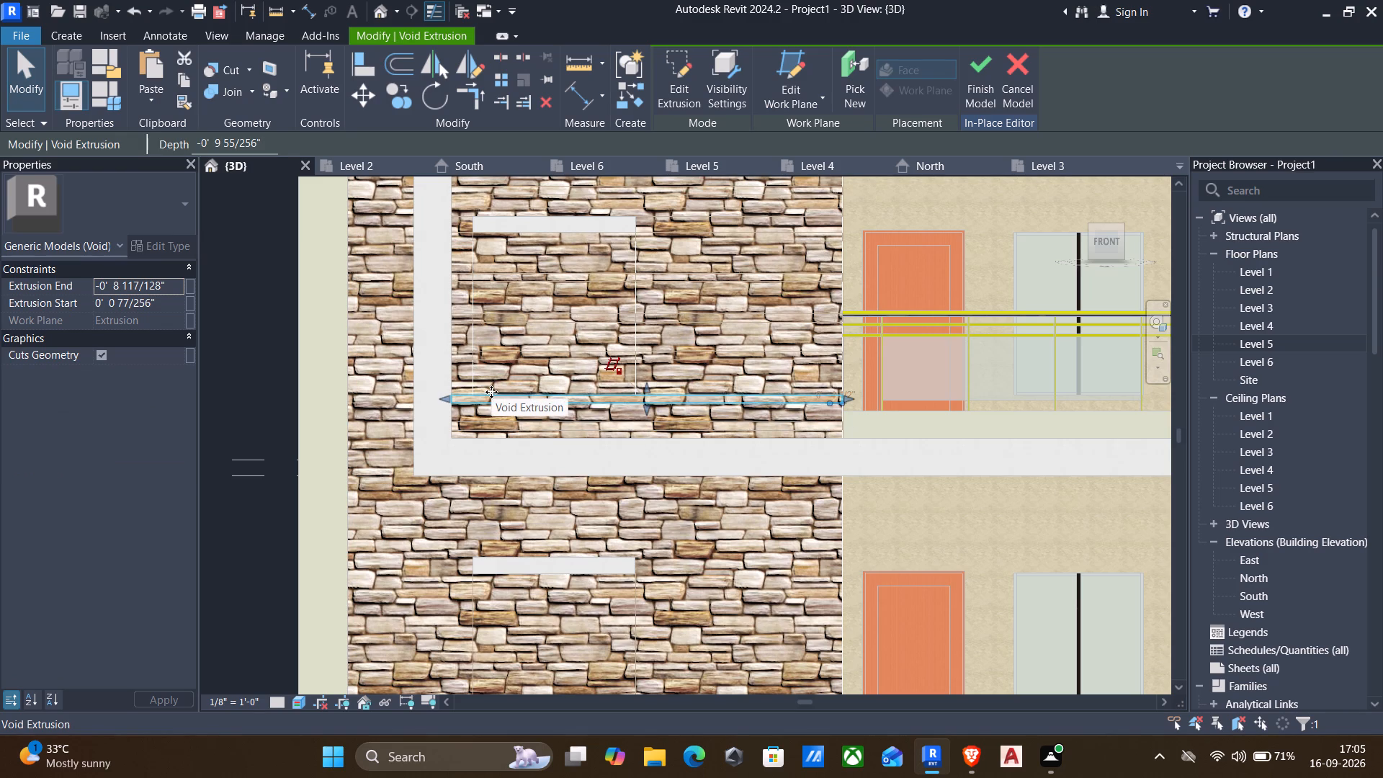
{"action": "key", "text": "Down"}
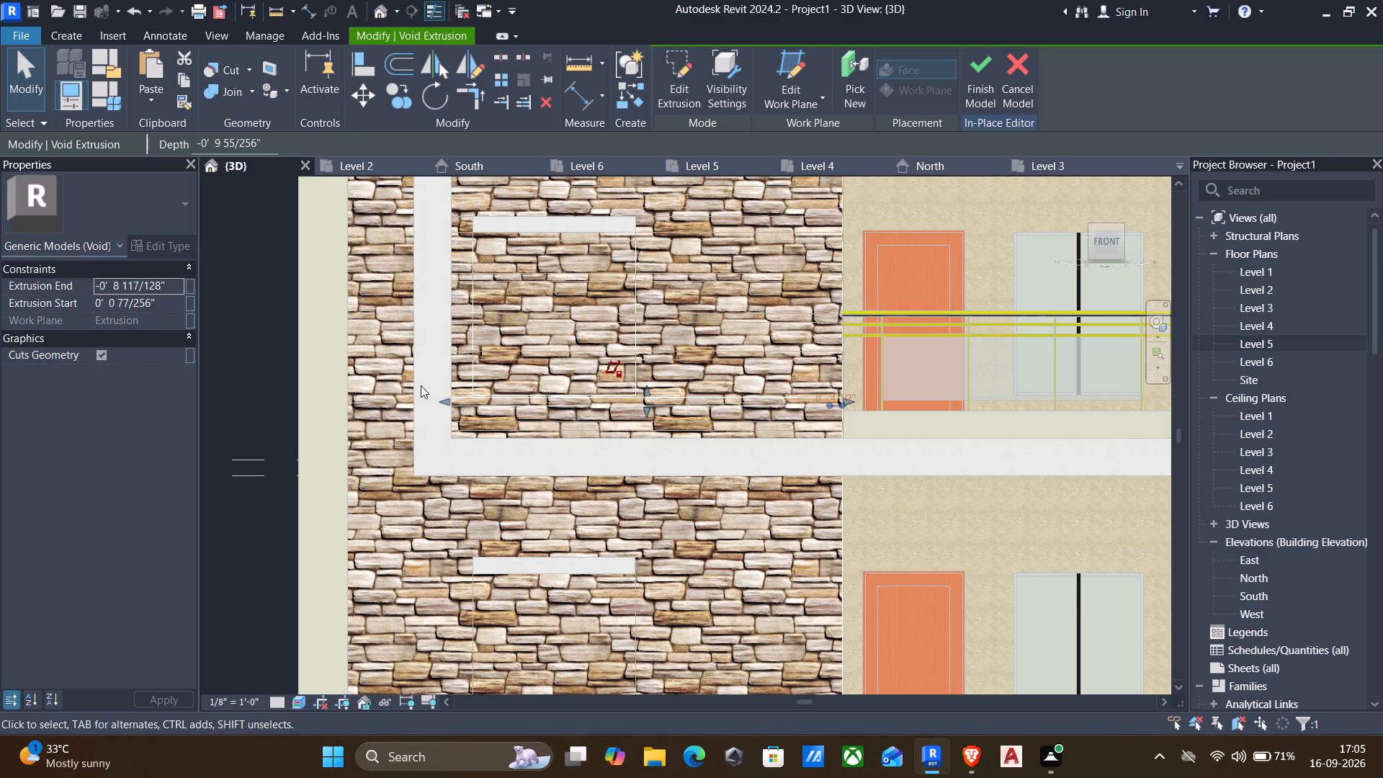
{"action": "key", "text": "Escape"}
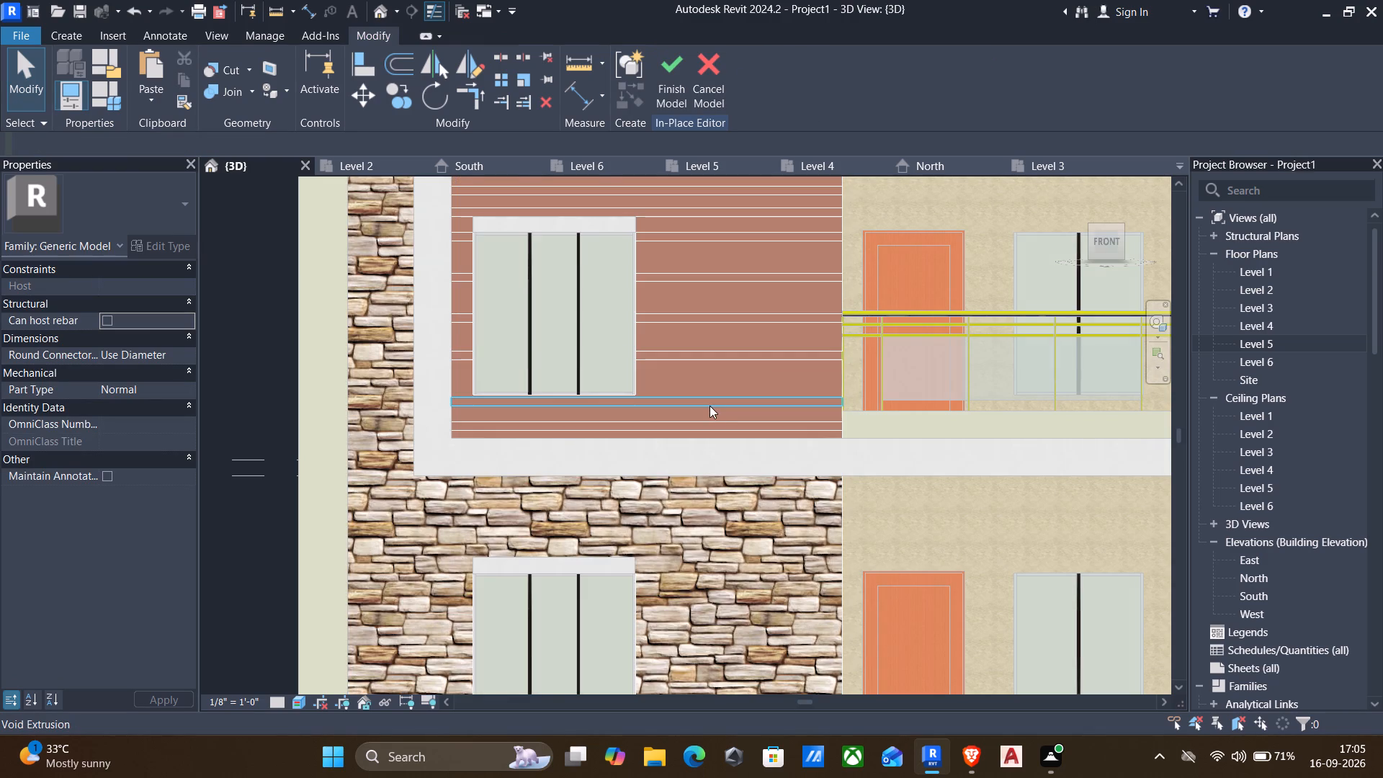
Nudge the void strip crossing the lowest part of the upper window down three increments.
{"action": "scroll", "coordinate": [710, 406], "scroll_direction": "up", "scroll_amount": 7}
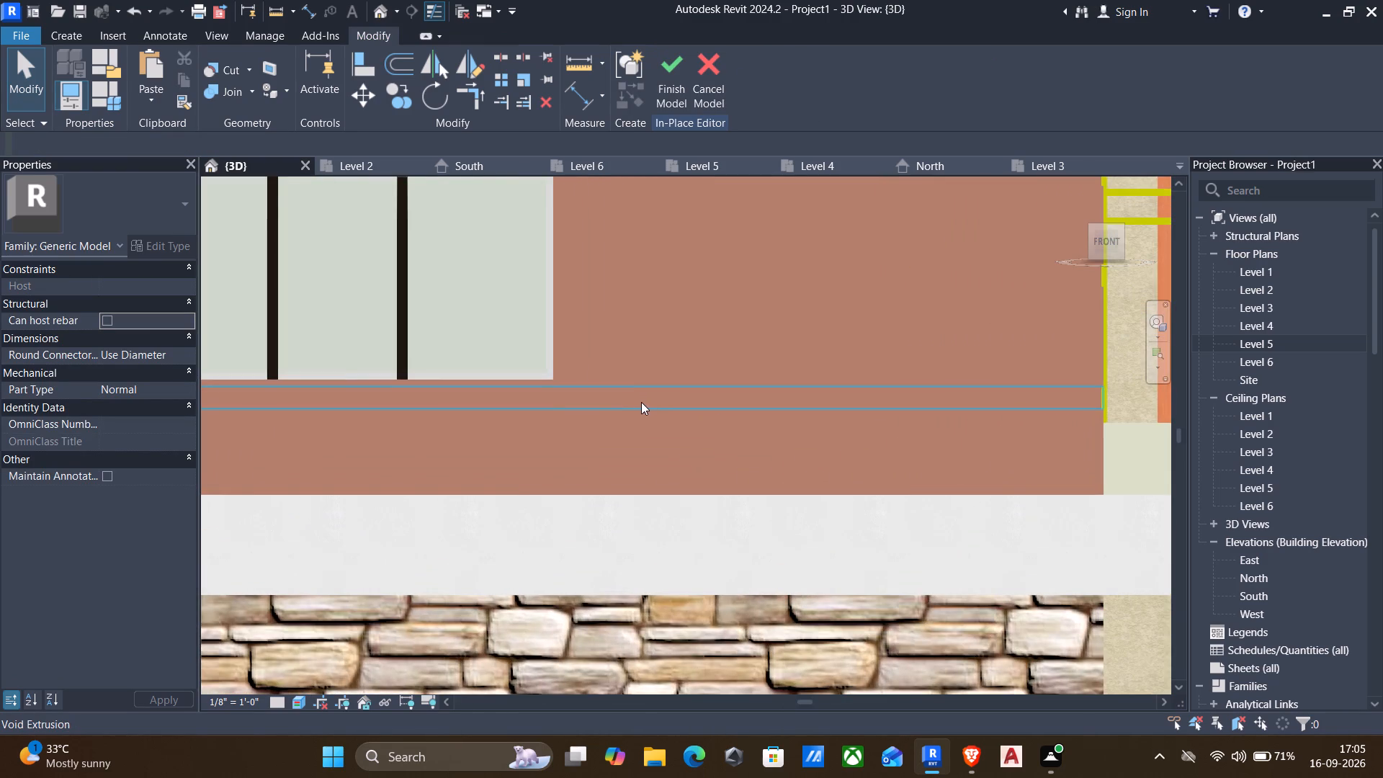
{"action": "scroll", "coordinate": [638, 403], "scroll_direction": "down", "scroll_amount": 3}
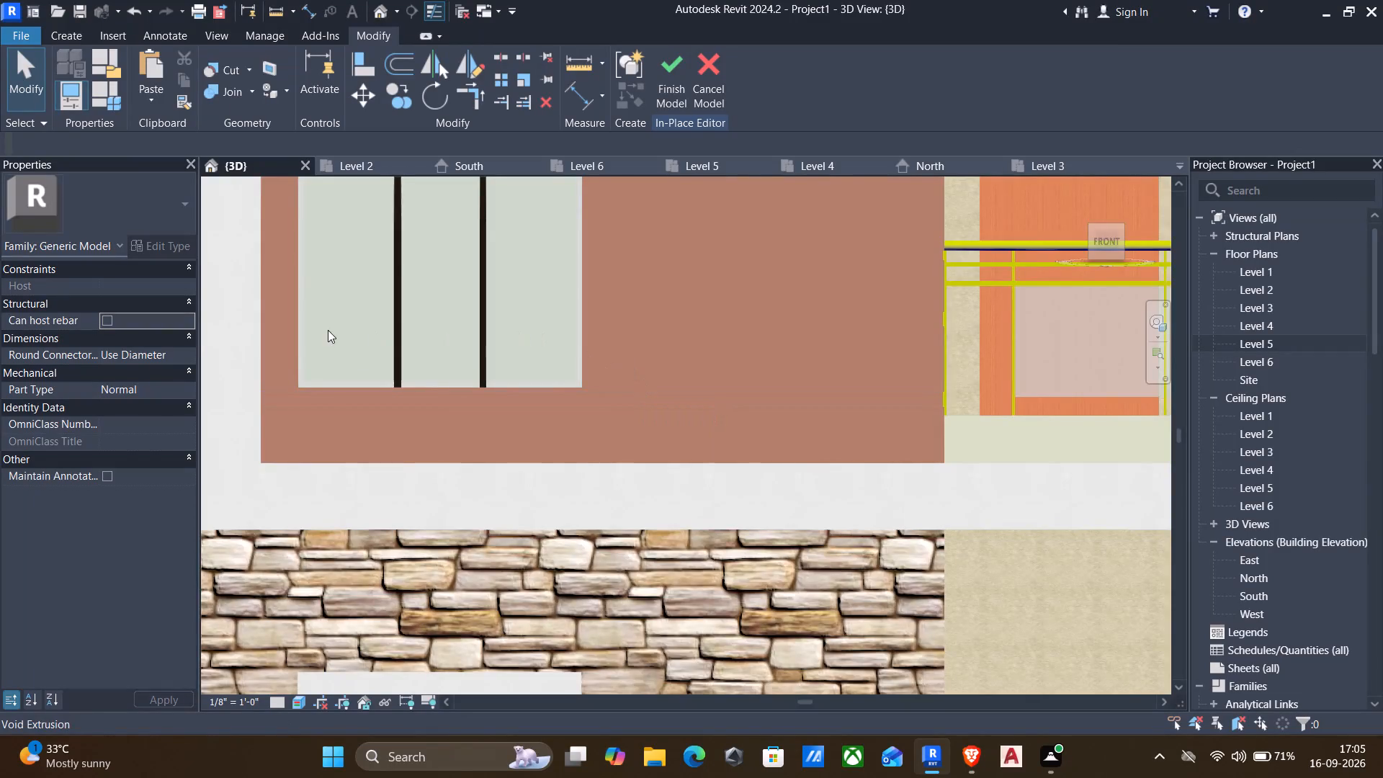
{"action": "scroll", "coordinate": [366, 357], "scroll_direction": "down", "scroll_amount": 2}
{"action": "scroll", "coordinate": [633, 390], "scroll_direction": "down", "scroll_amount": 3}
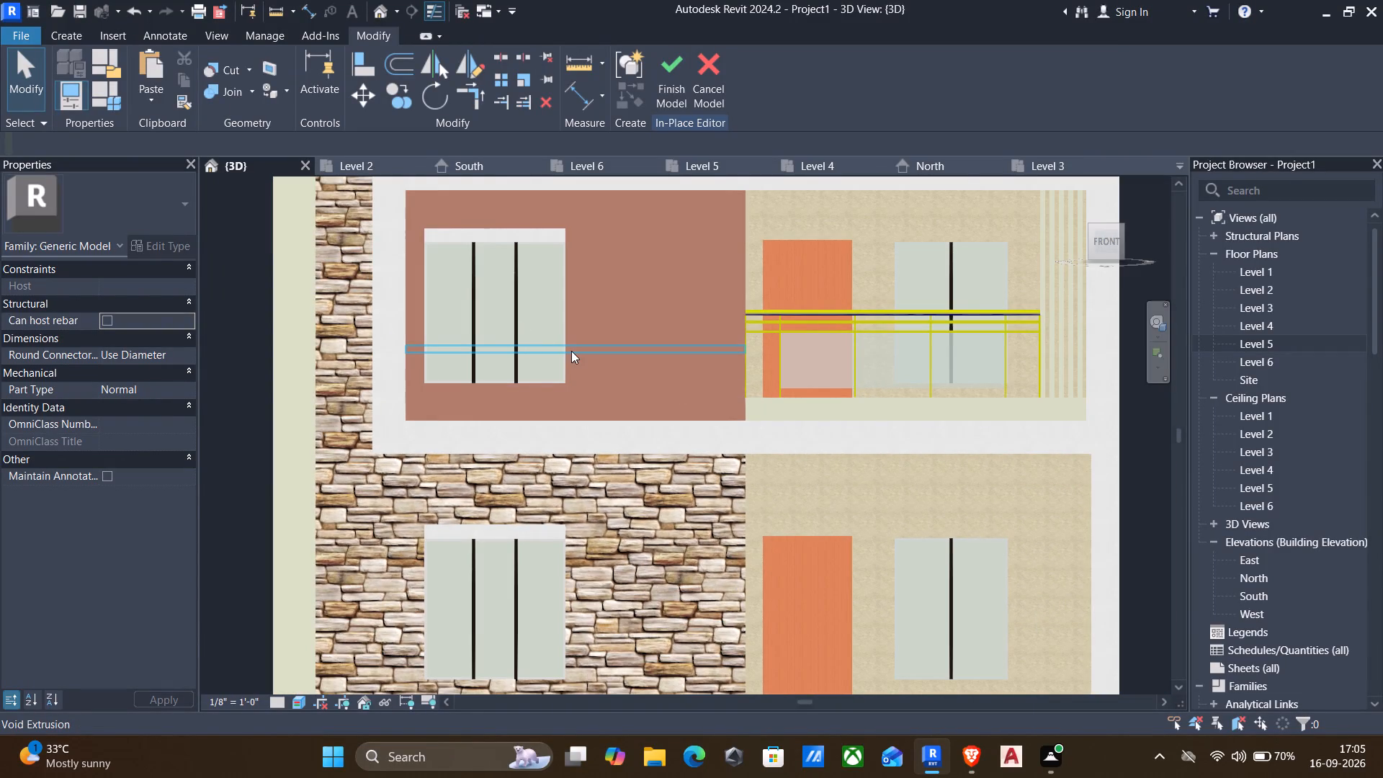
{"action": "left_click", "coordinate": [562, 351]}
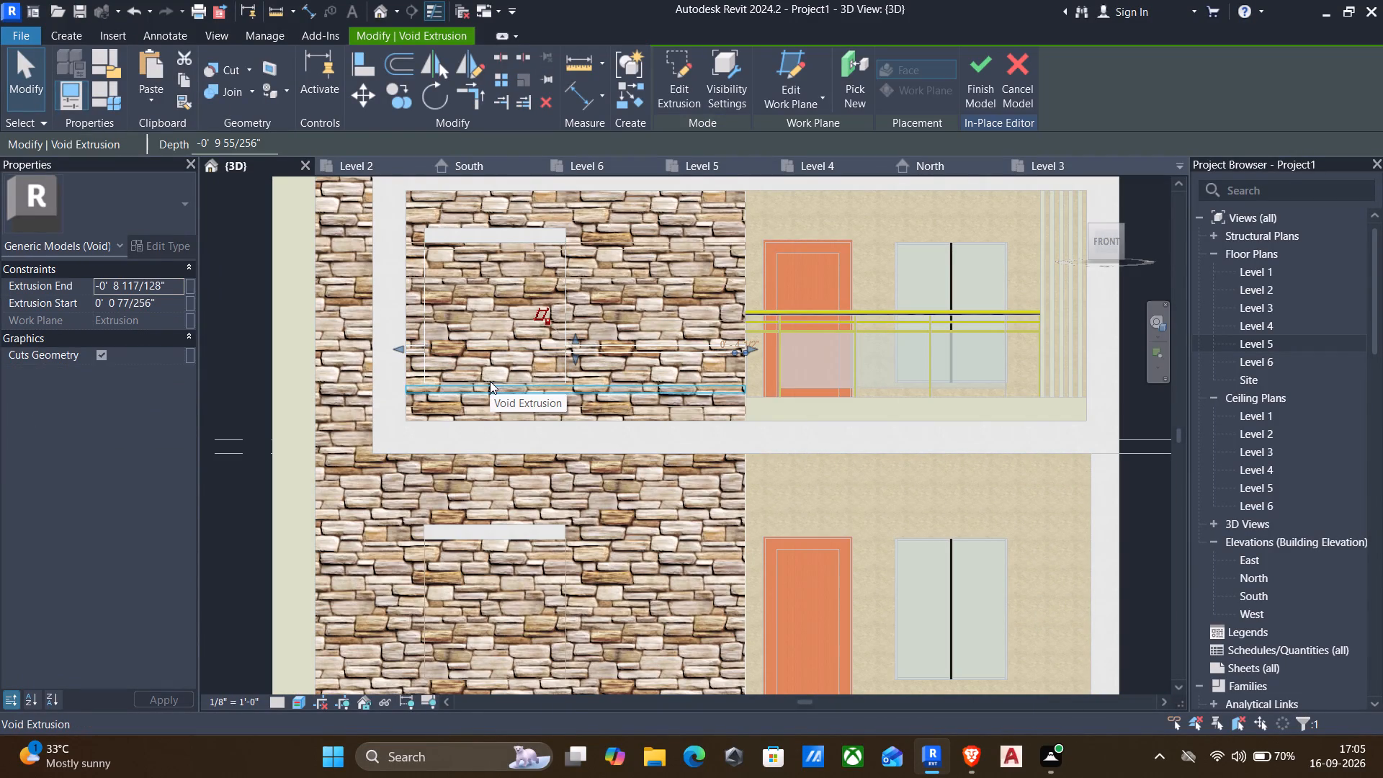
{"action": "key", "text": "Down"}
{"action": "key", "text": "Down"}
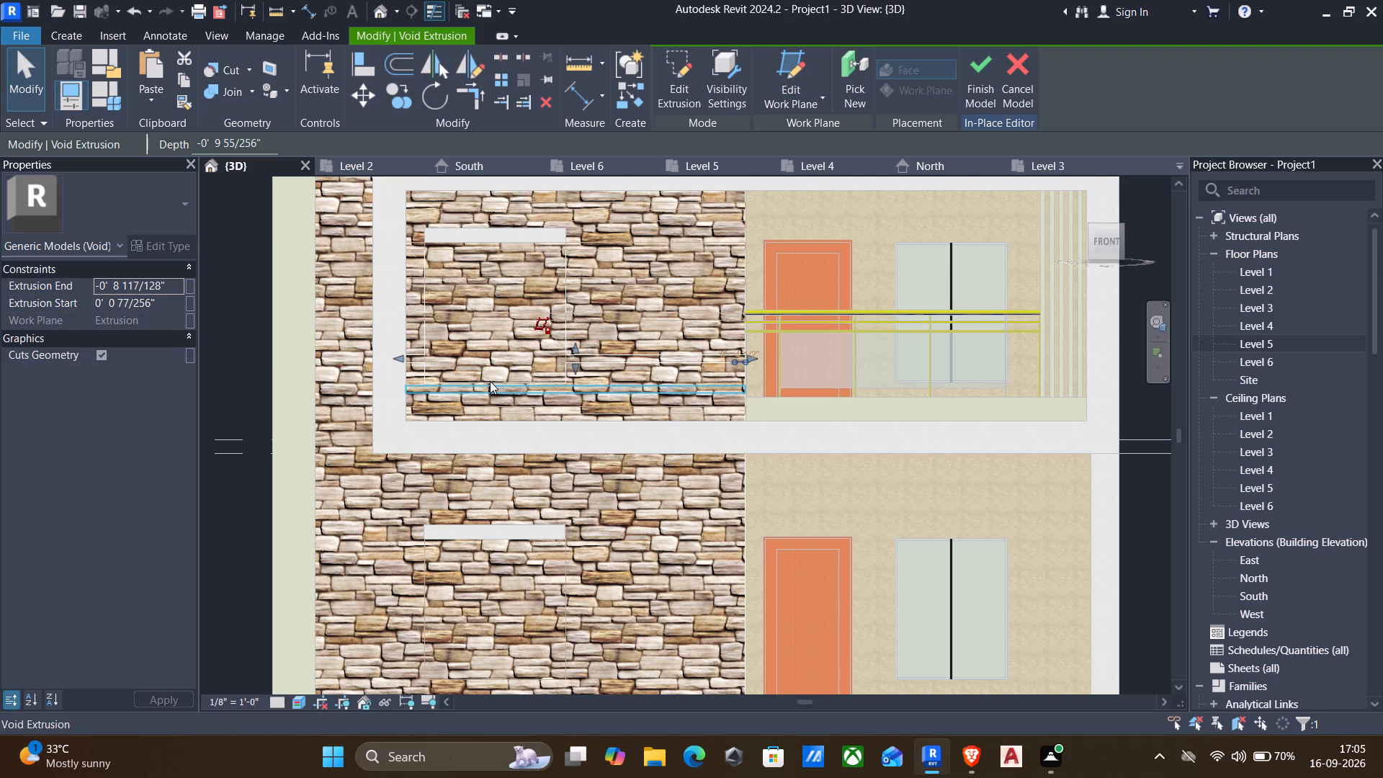
{"action": "key", "text": "Down"}
{"action": "key", "text": "Escape"}
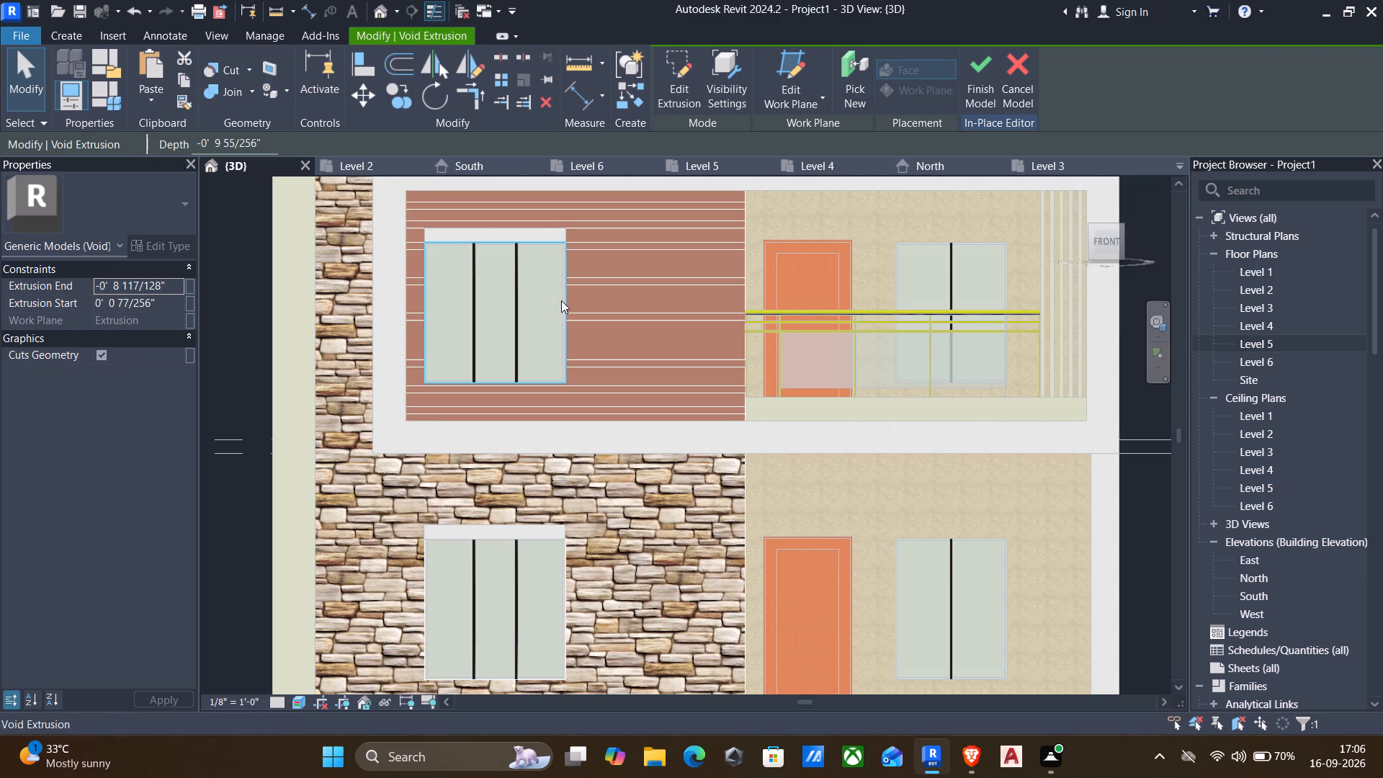
Nudge the second-lowest void strip crossing the upper window down five increments, closer to the strip beneath it.
{"action": "left_click", "coordinate": [635, 323]}
{"action": "key", "text": "Down"}
{"action": "key", "text": "Down"}
{"action": "key", "text": "Down"}
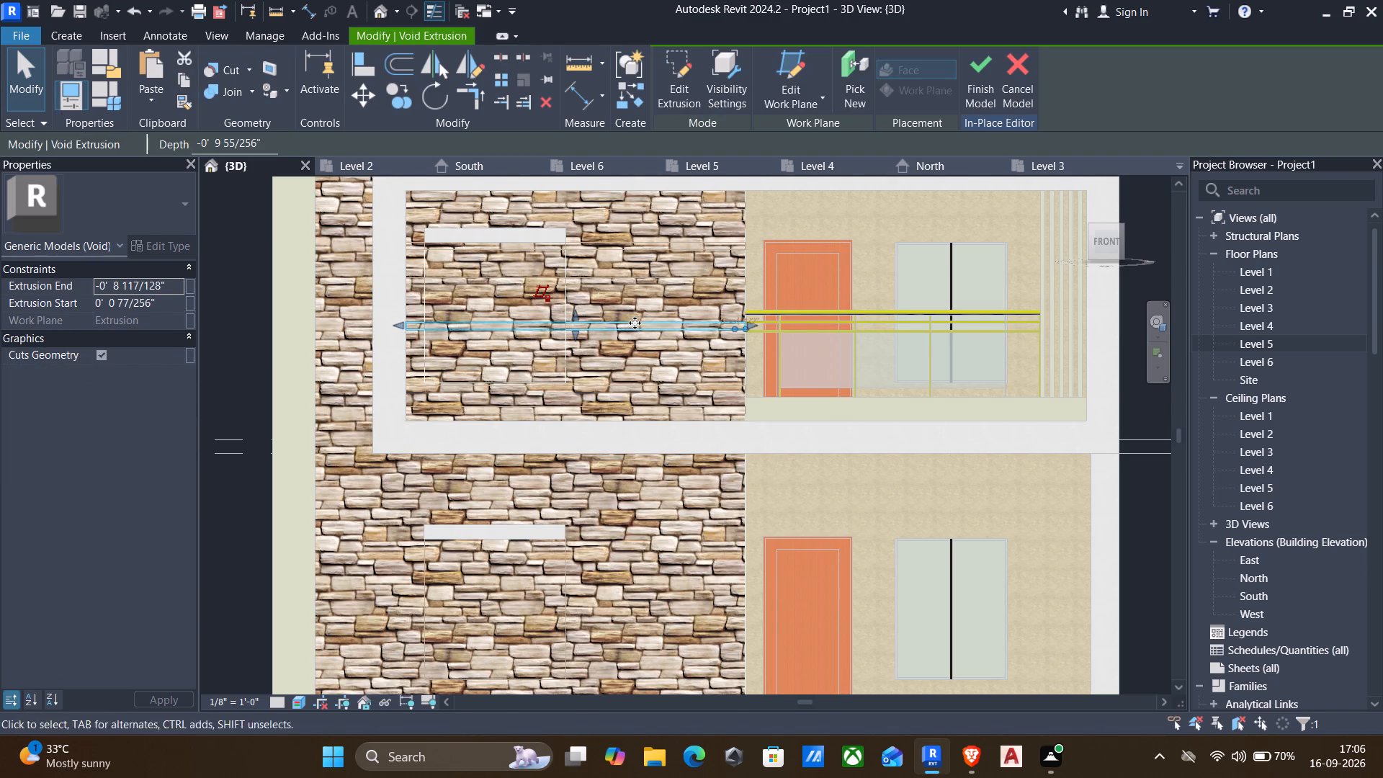
{"action": "key", "text": "Down"}
{"action": "key", "text": "Escape"}
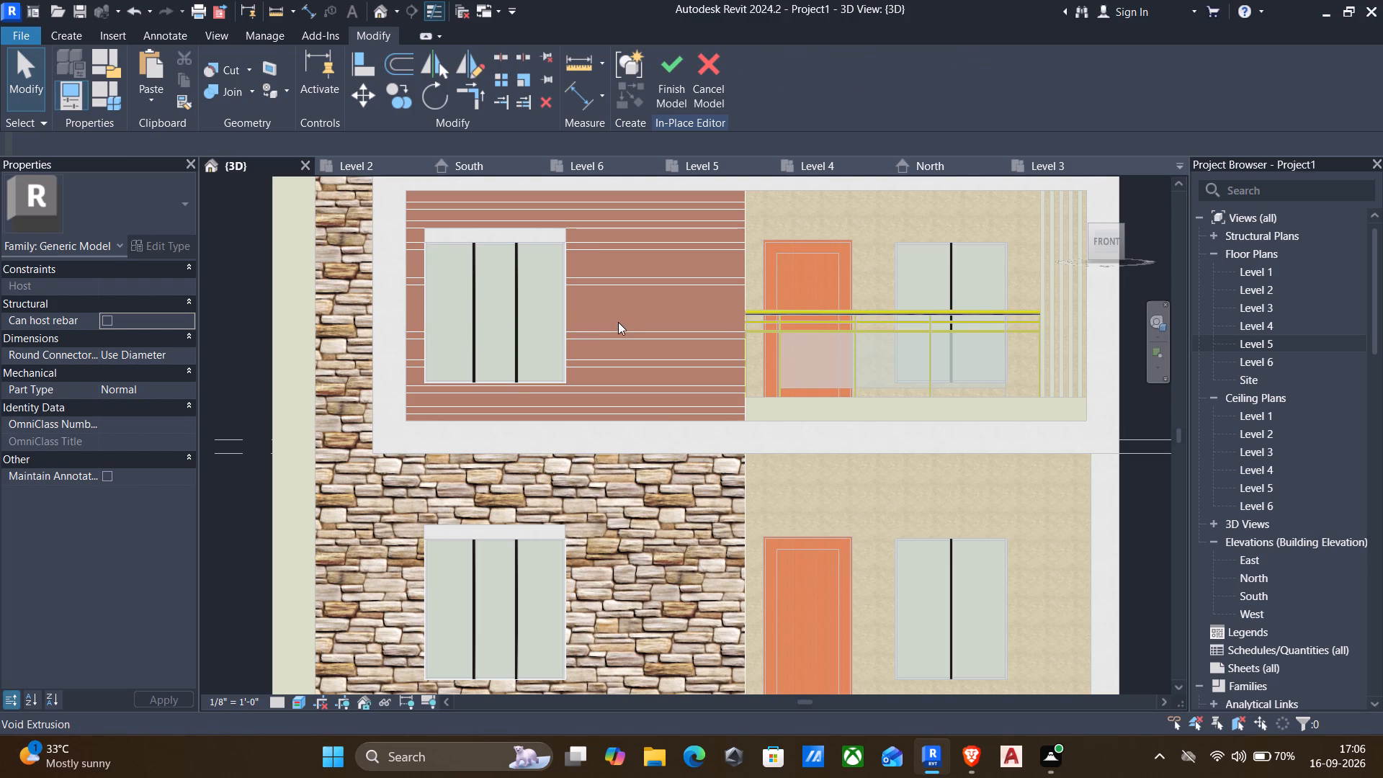
{"action": "left_click", "coordinate": [617, 331]}
{"action": "key", "text": "Down"}
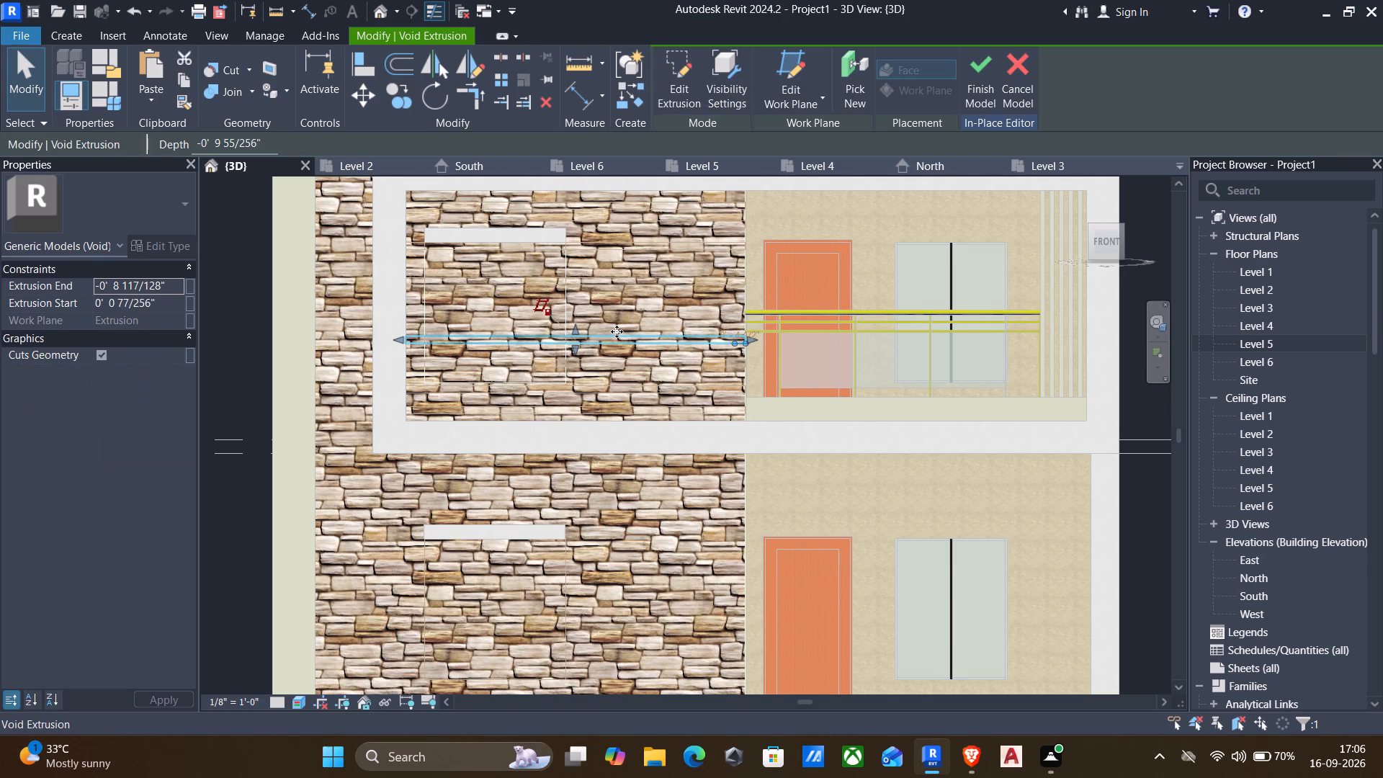
{"action": "key", "text": "Escape"}
Nudge the third void strip from the window's bottom down seven increments, matching the spacing of the strips beneath it.
{"action": "scroll", "coordinate": [676, 356], "scroll_direction": "up", "scroll_amount": 1}
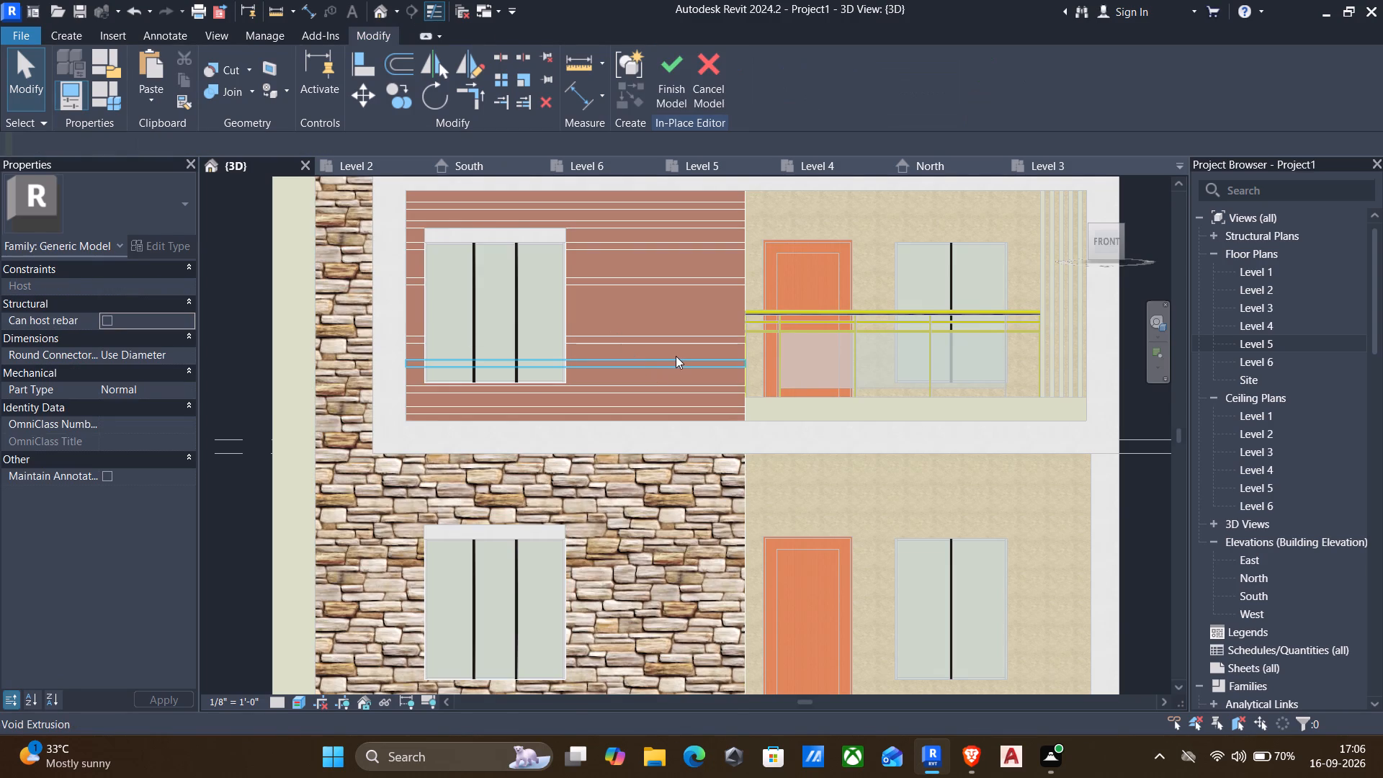
{"action": "scroll", "coordinate": [676, 356], "scroll_direction": "up", "scroll_amount": 1}
{"action": "scroll", "coordinate": [676, 303], "scroll_direction": "down", "scroll_amount": 3}
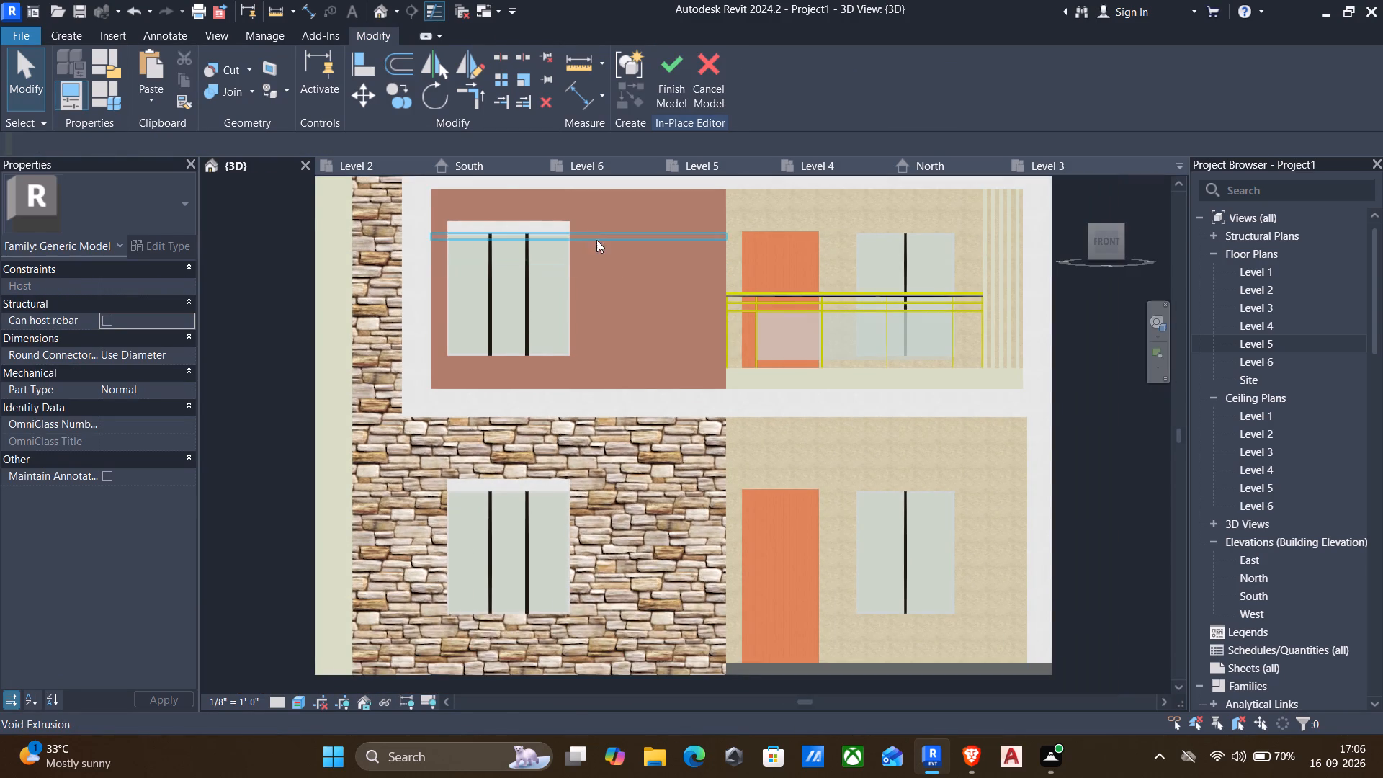
{"action": "left_click", "coordinate": [640, 276]}
{"action": "key", "text": "Down"}
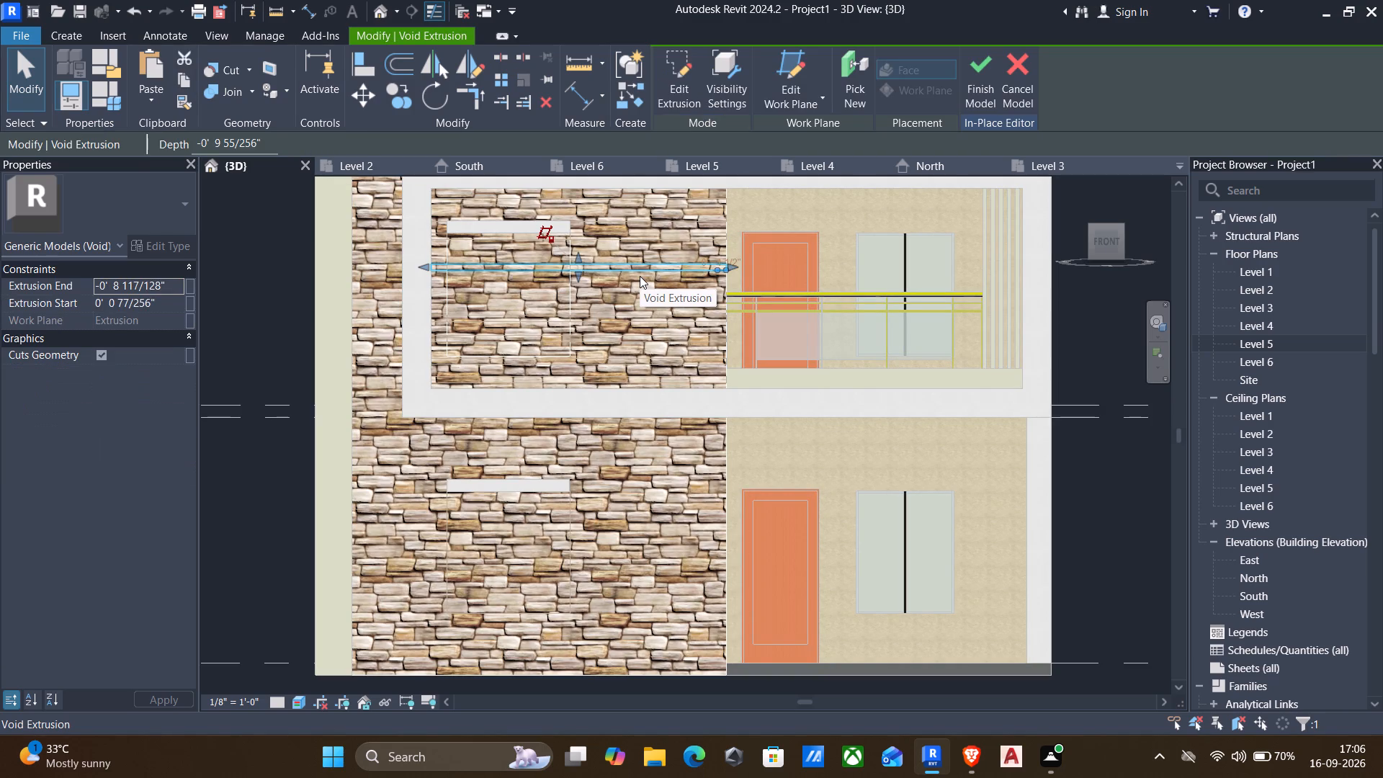
{"action": "key", "text": "Down"}
{"action": "key", "text": "Down"}
{"action": "key", "text": "Down"}
{"action": "key", "text": "Down"}
{"action": "key", "text": "Escape"}
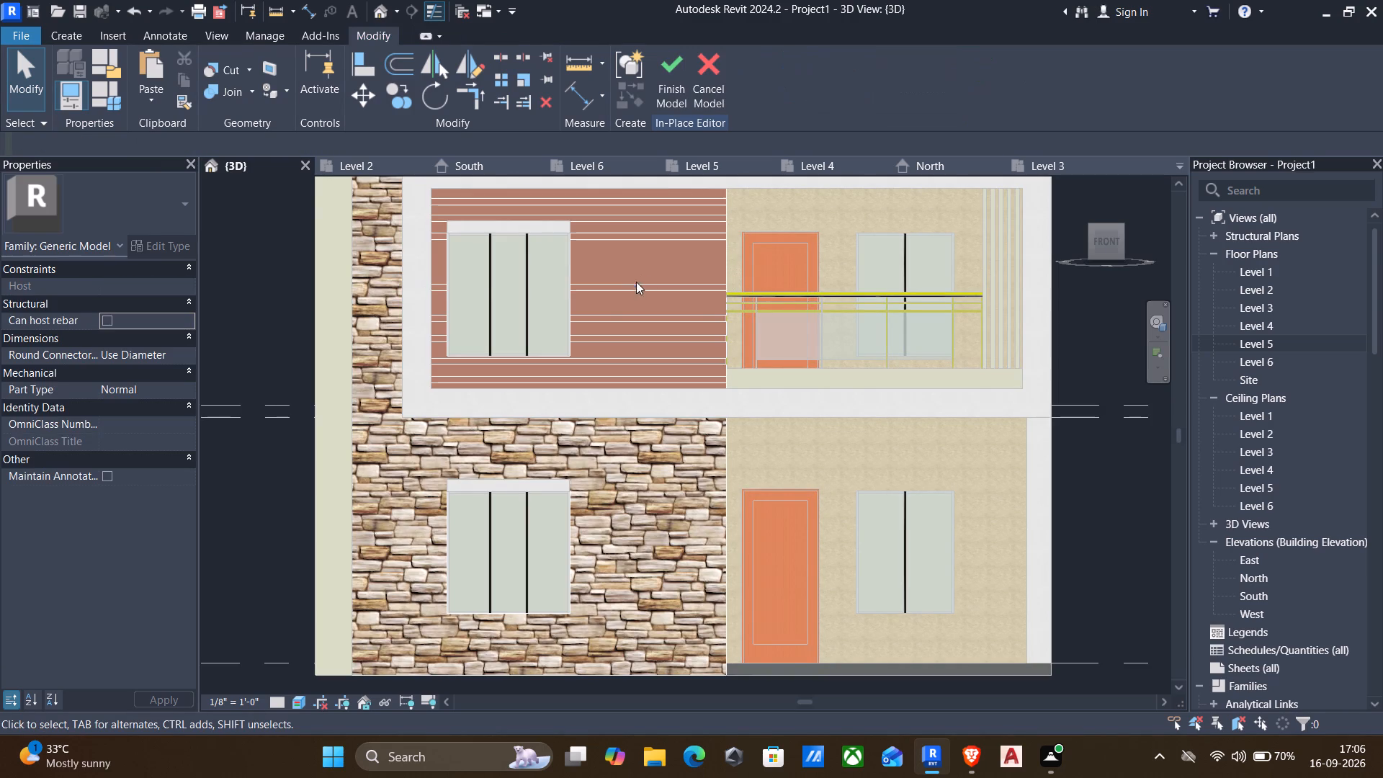
{"action": "left_click", "coordinate": [630, 289]}
{"action": "key", "text": "Down"}
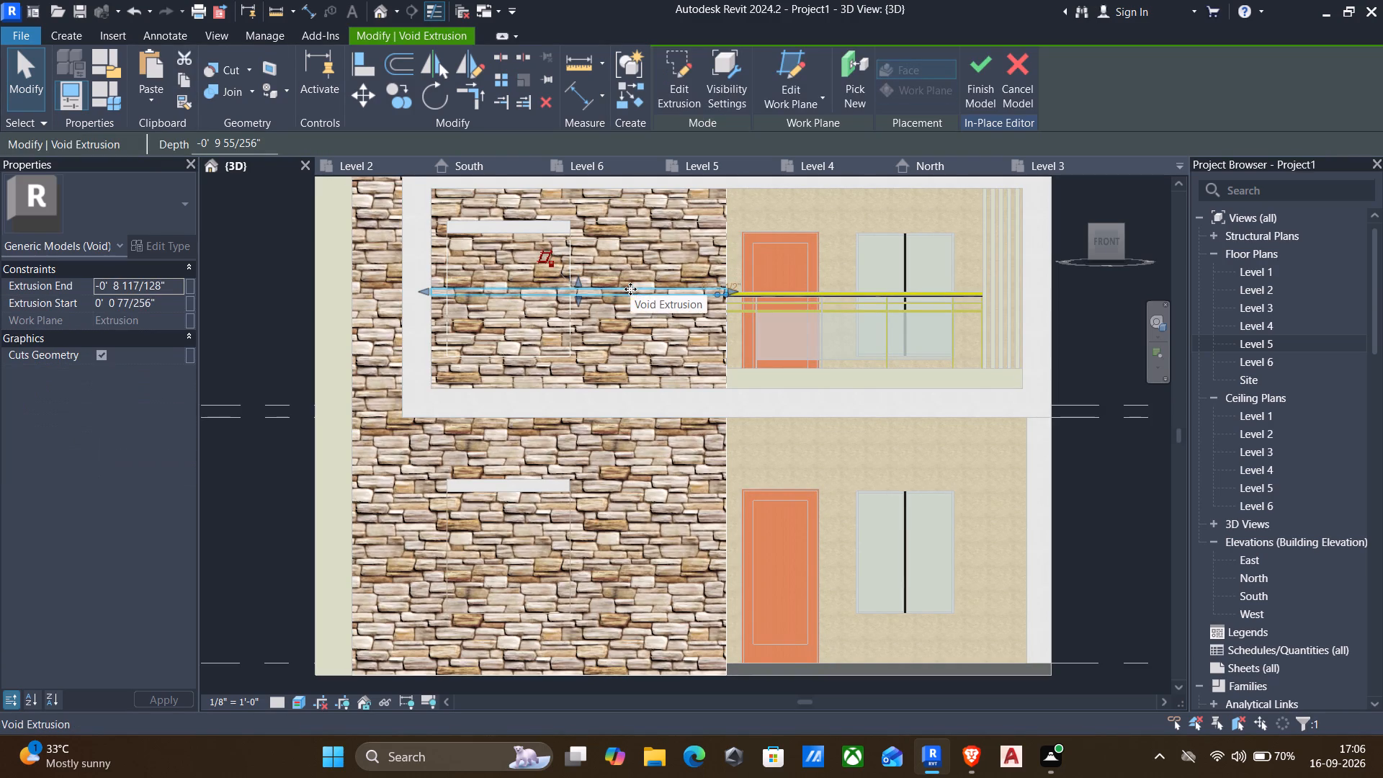
{"action": "key", "text": "Escape"}
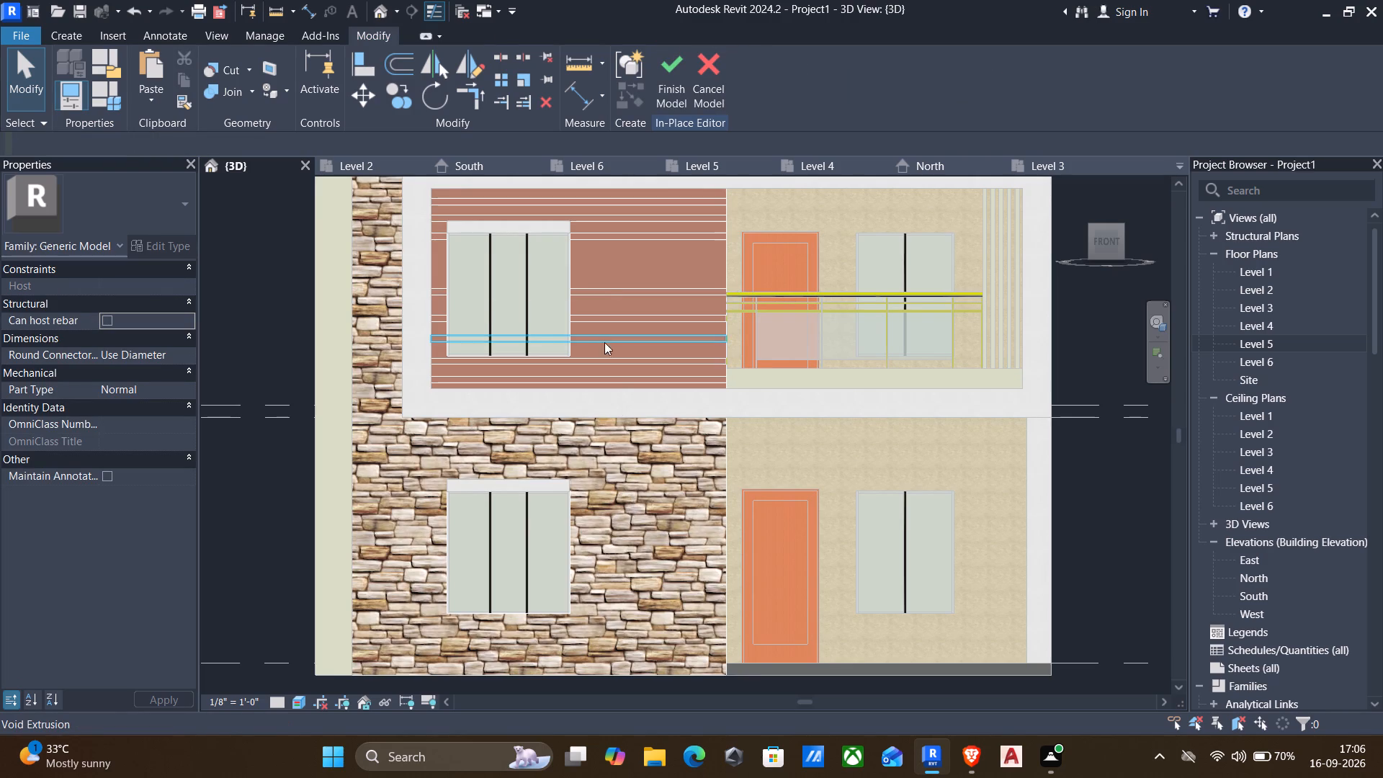
{"action": "left_click", "coordinate": [605, 292]}
{"action": "key", "text": "Down"}
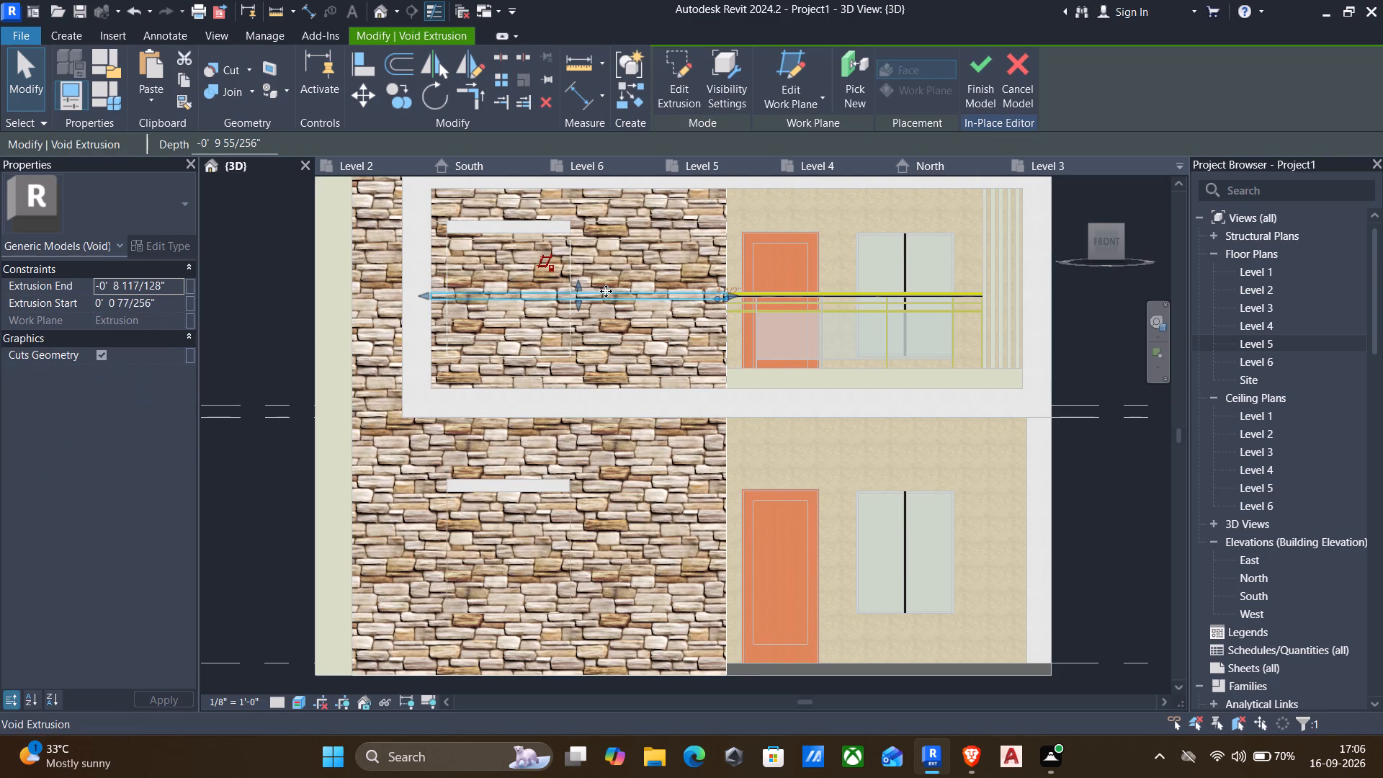
{"action": "key", "text": "Escape"}
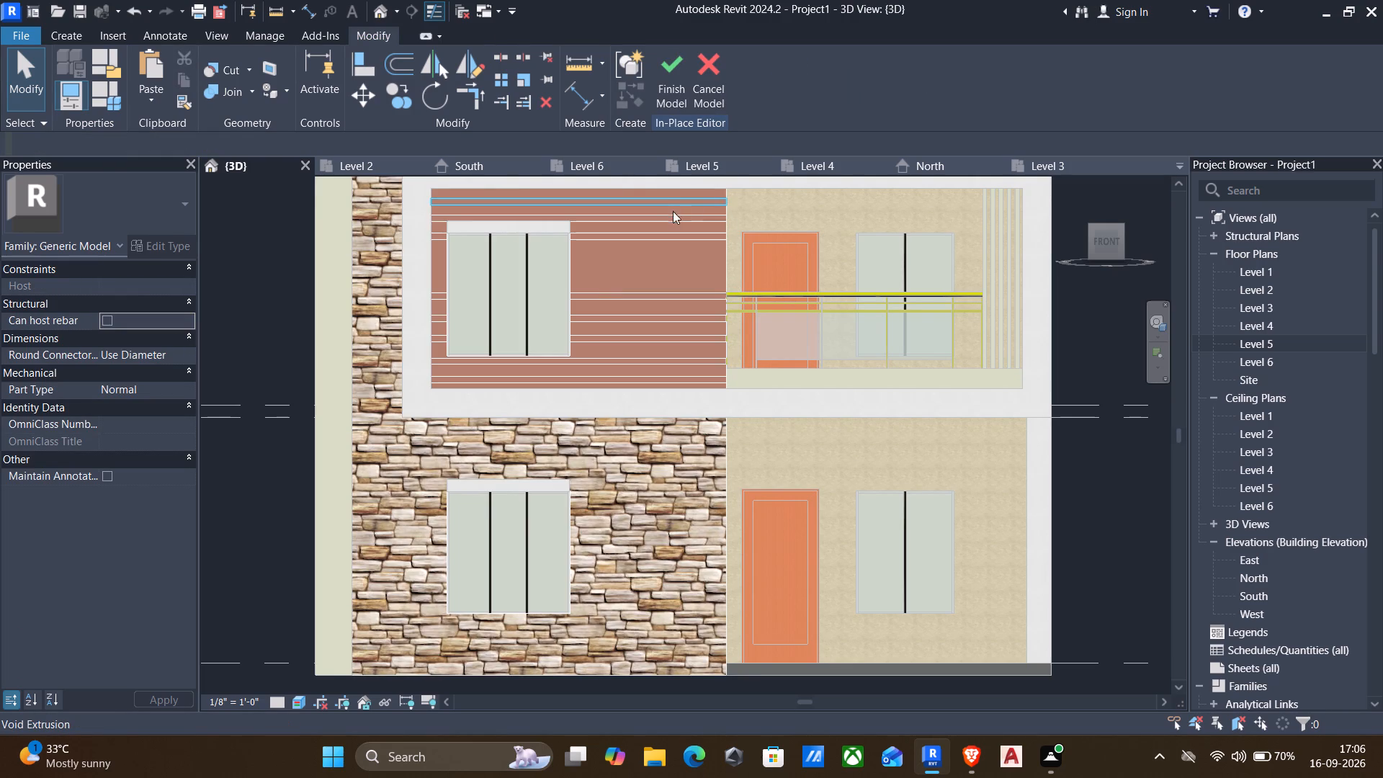
Nudge the fourth void strip from the upper window's bottom down nine increments, matching the spacing of the strips beneath it.
{"action": "left_click", "coordinate": [650, 232]}
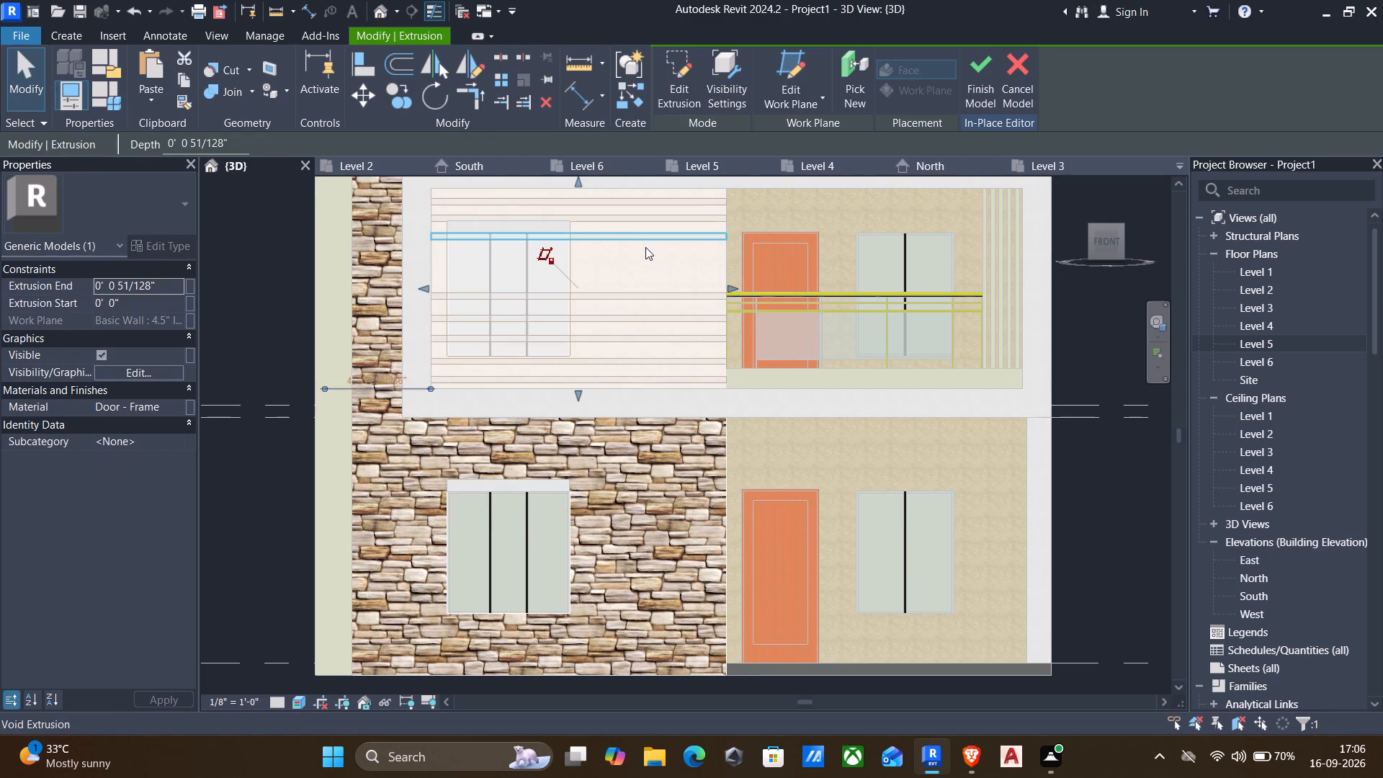
{"action": "key", "text": "Escape"}
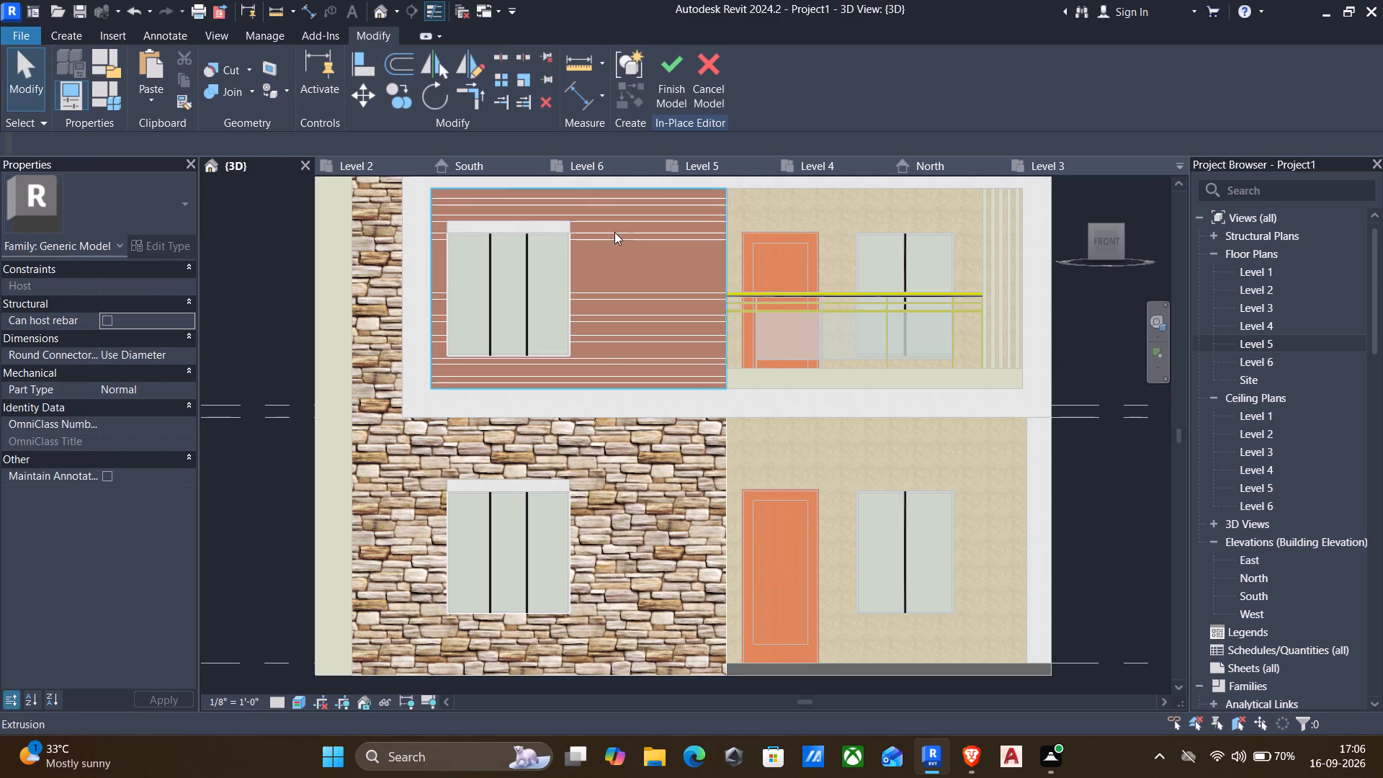
{"action": "left_click", "coordinate": [615, 234]}
{"action": "key", "text": "Down"}
{"action": "key", "text": "Down"}
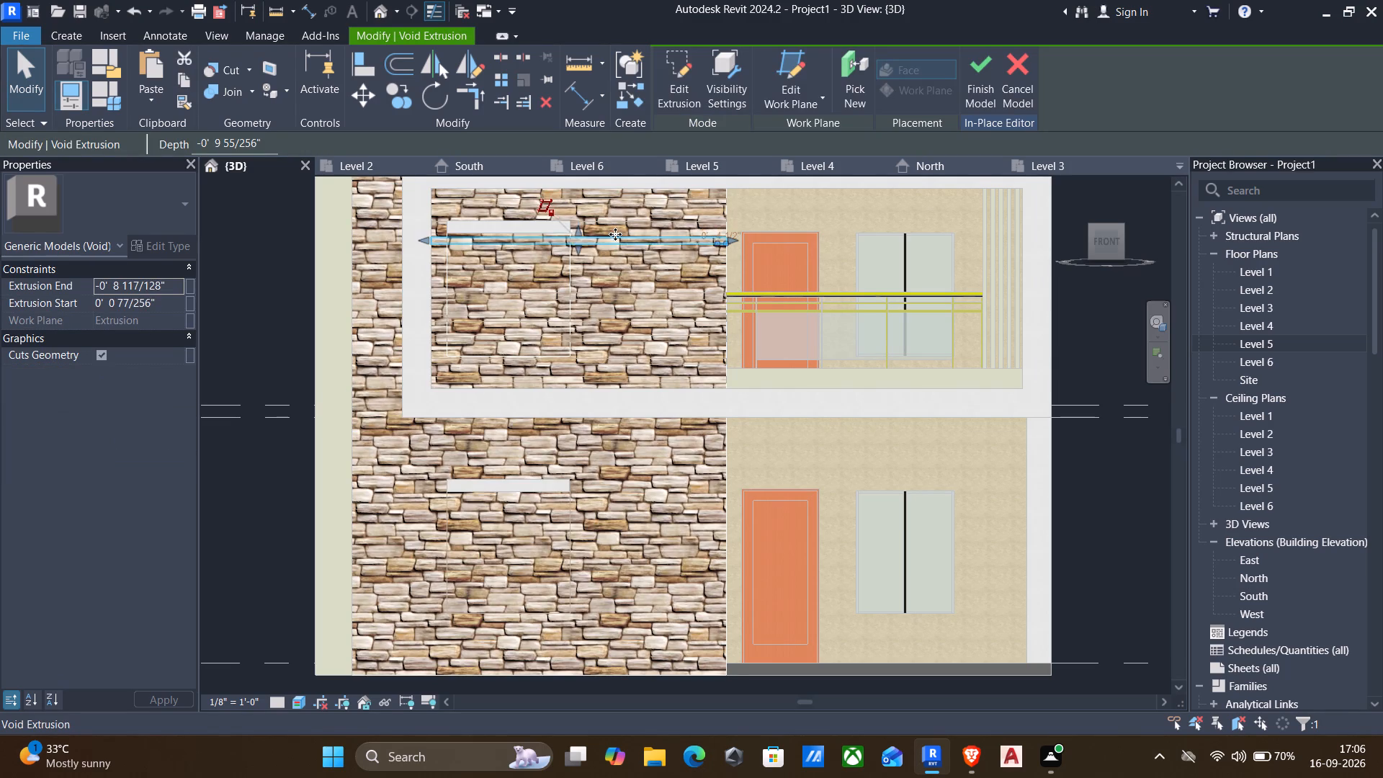
{"action": "key", "text": "Down"}
{"action": "key", "text": "Down"}
{"action": "key", "text": "Down"}
{"action": "key", "text": "Down"}
{"action": "key", "text": "Down"}
{"action": "key", "text": "Down"}
{"action": "key", "text": "Down"}
{"action": "key", "text": "Escape"}
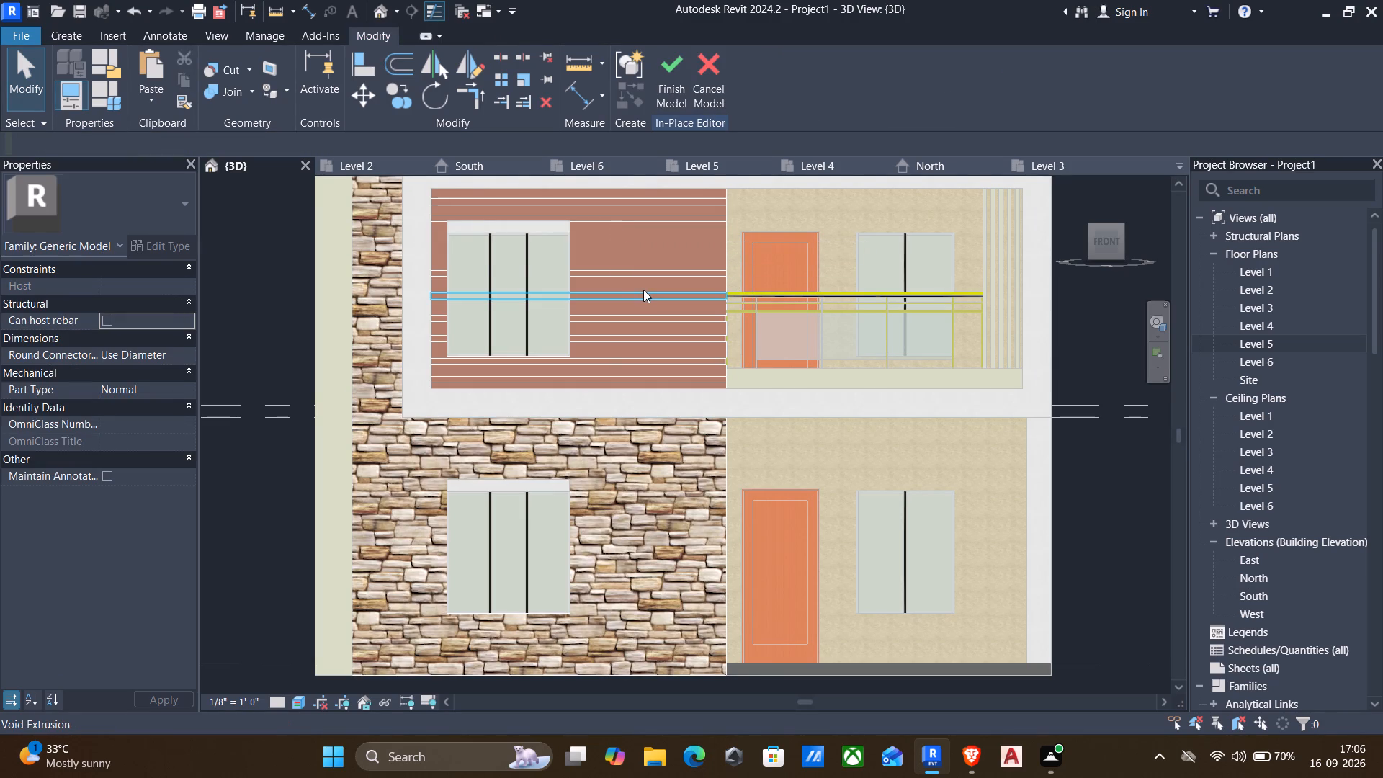
Nudge the void strip just above the upper window's head down eight increments, so it crosses the upper part of the glazing.
{"action": "left_click", "coordinate": [607, 221]}
{"action": "key", "text": "Down"}
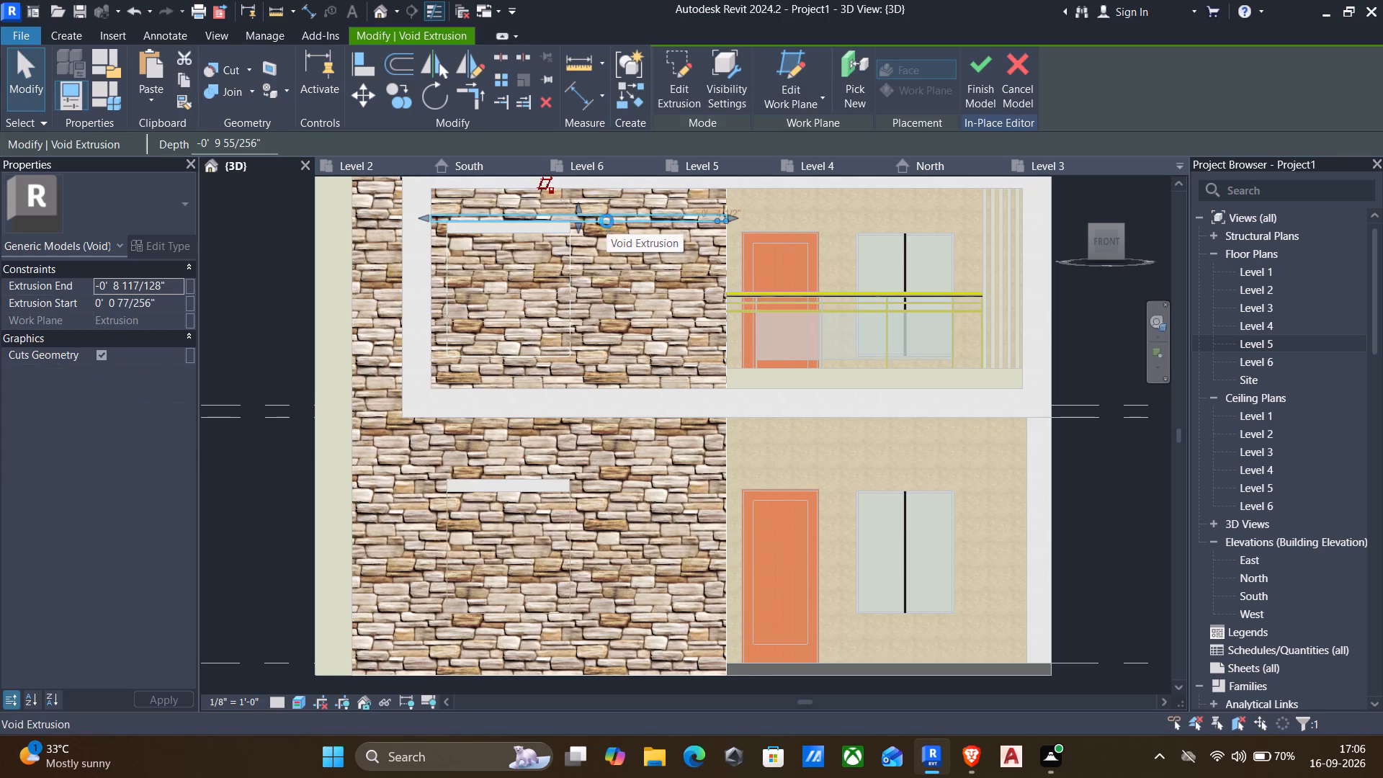
{"action": "key", "text": "Down"}
{"action": "key", "text": "Down"}
{"action": "key", "text": "Down"}
{"action": "key", "text": "Down"}
{"action": "key", "text": "Down"}
{"action": "key", "text": "Down"}
{"action": "key", "text": "Down"}
{"action": "key", "text": "Escape"}
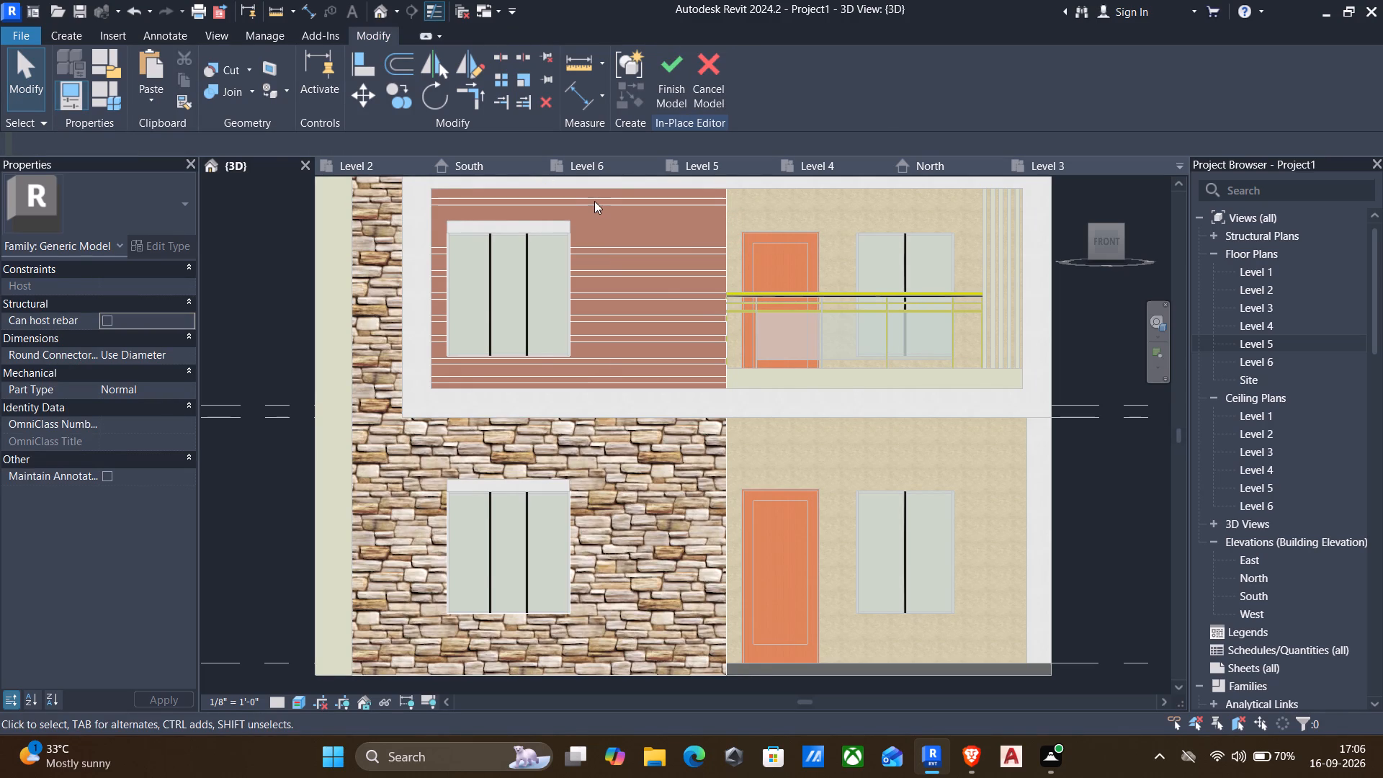
Nudge the topmost void strip on the brown panel down six increments, level with the upper window's head band.
{"action": "left_click", "coordinate": [594, 201]}
{"action": "key", "text": "Down"}
{"action": "key", "text": "Down"}
{"action": "key", "text": "Down"}
{"action": "key", "text": "Down"}
{"action": "key", "text": "Down"}
{"action": "key", "text": "Down"}
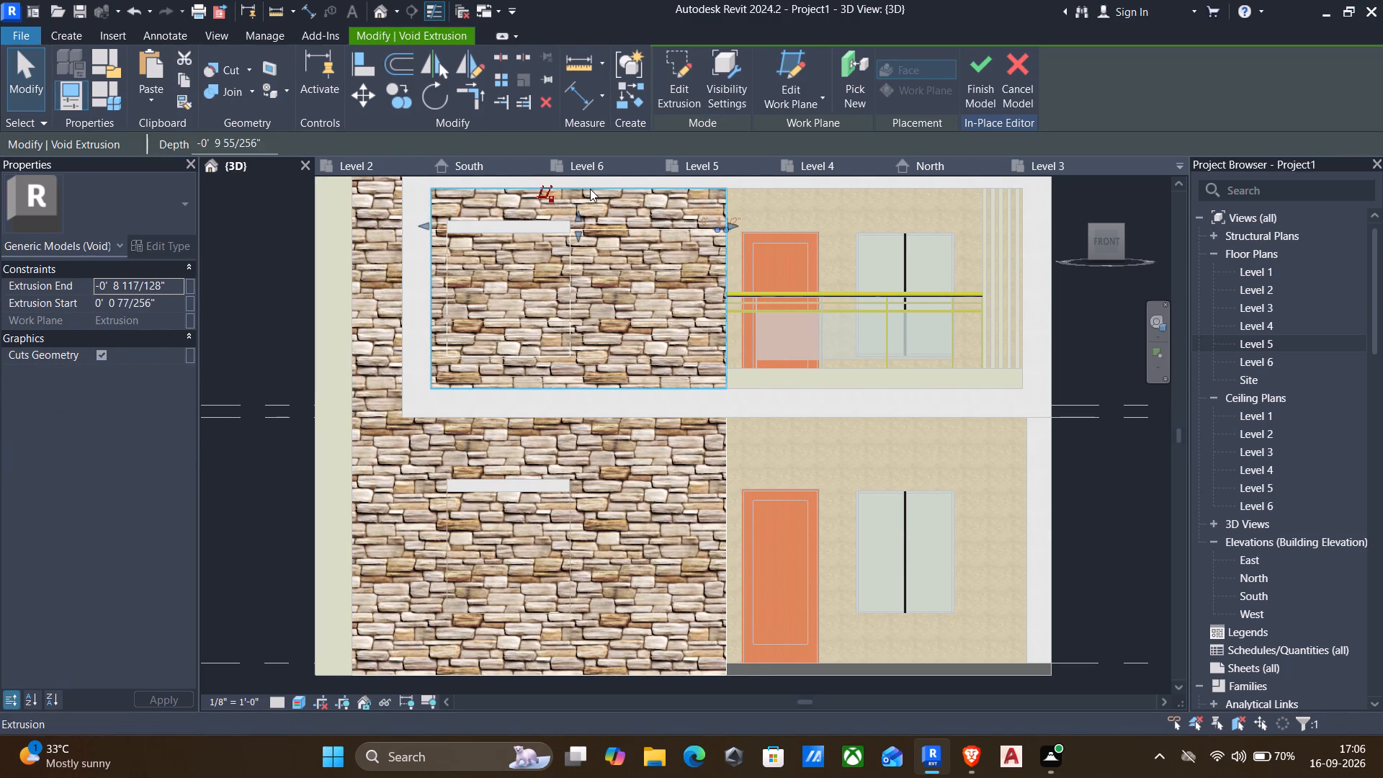
{"action": "key", "text": "Escape"}
Copy the void strip at the upper window's head straight up by about 8 1/2 inches, placing it above the window.
{"action": "middle_click_drag", "start_coordinate": [625, 252], "coordinate": [621, 272]}
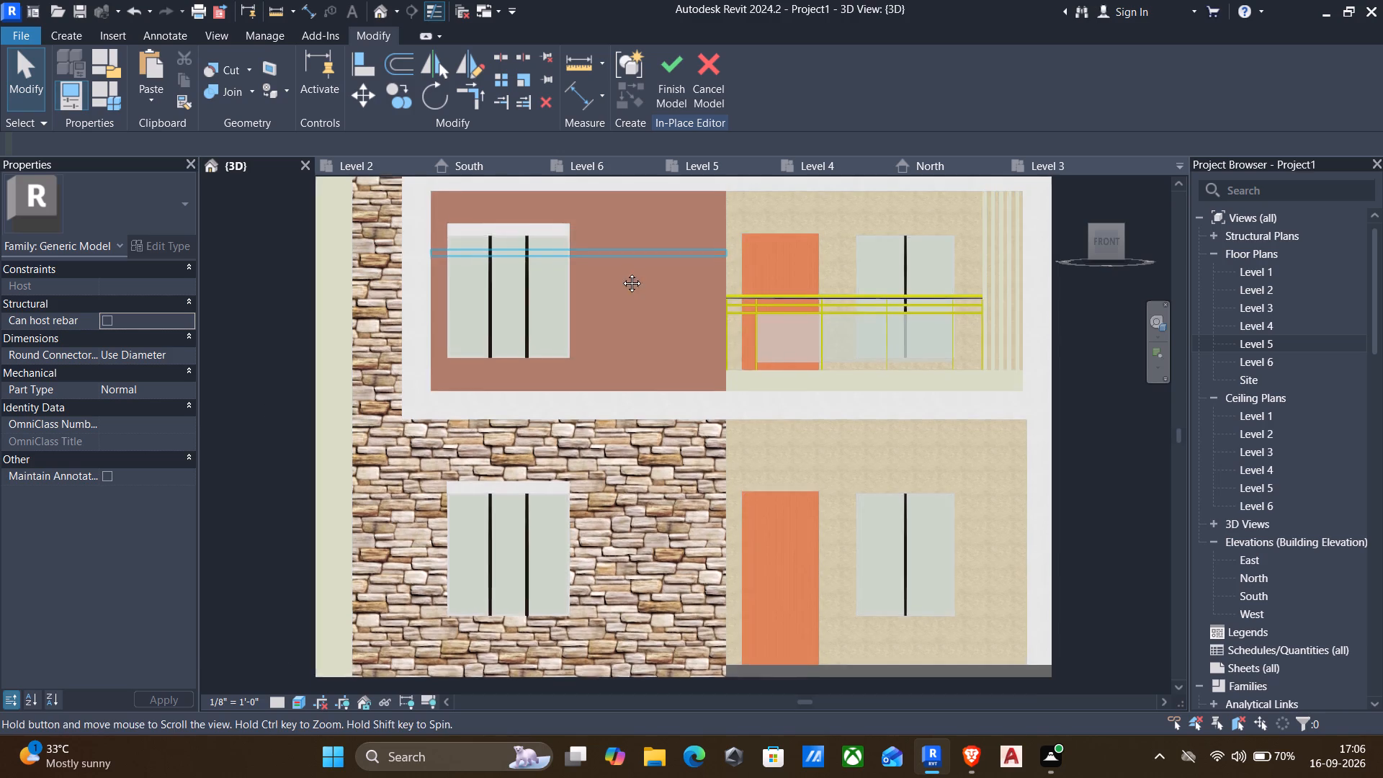
{"action": "middle_click_drag", "start_coordinate": [621, 272], "coordinate": [759, 438]}
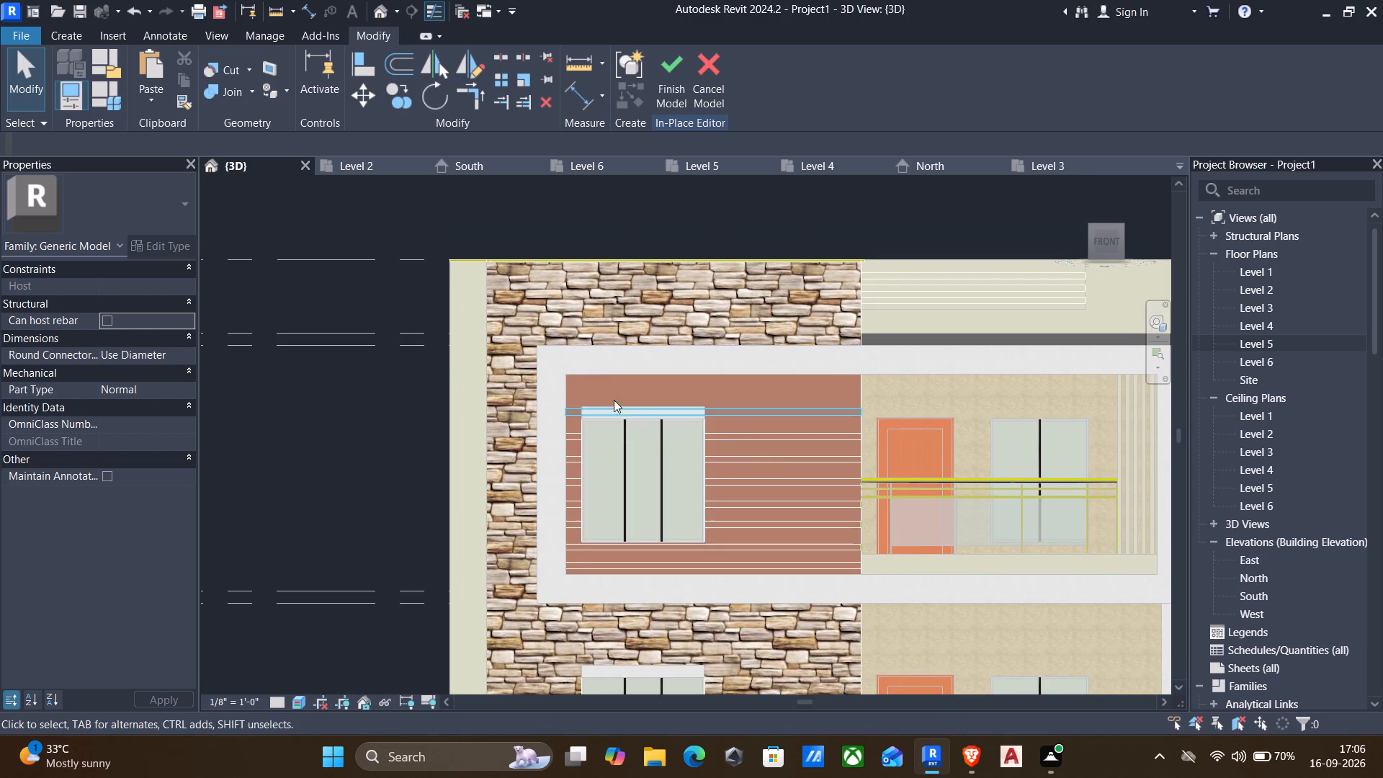
{"action": "left_click_drag", "start_coordinate": [545, 393], "coordinate": [913, 424]}
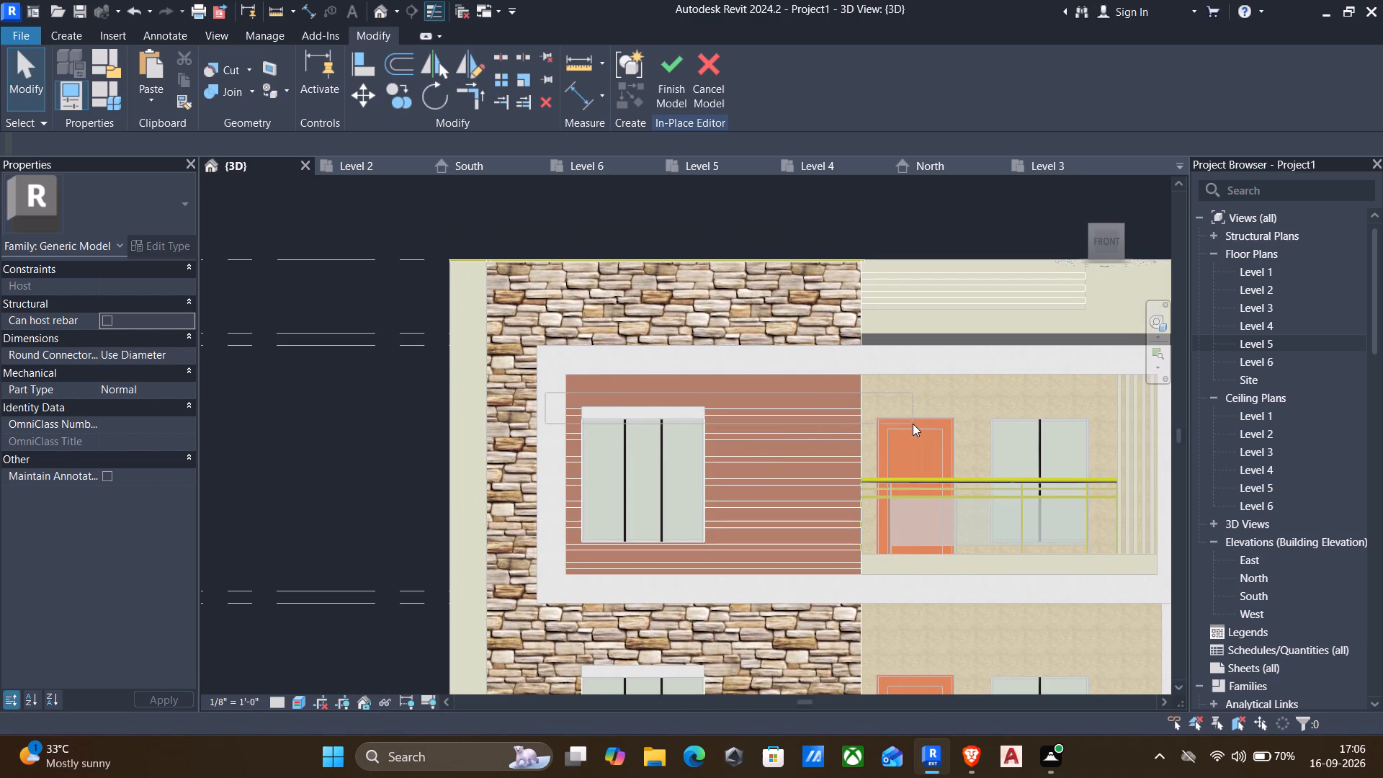
{"action": "left_click_drag", "start_coordinate": [913, 424], "coordinate": [905, 424]}
{"action": "left_click", "coordinate": [836, 415]}
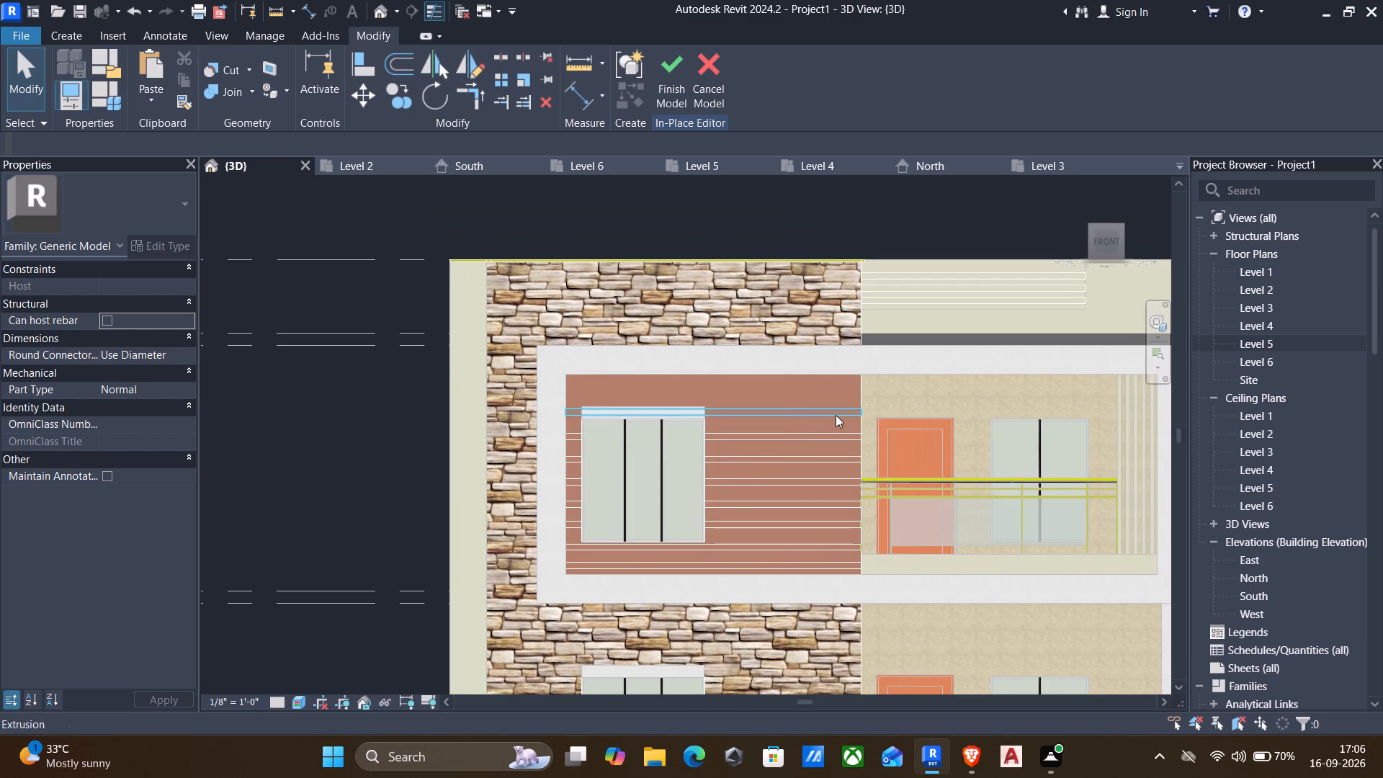
{"action": "key", "text": "c"}
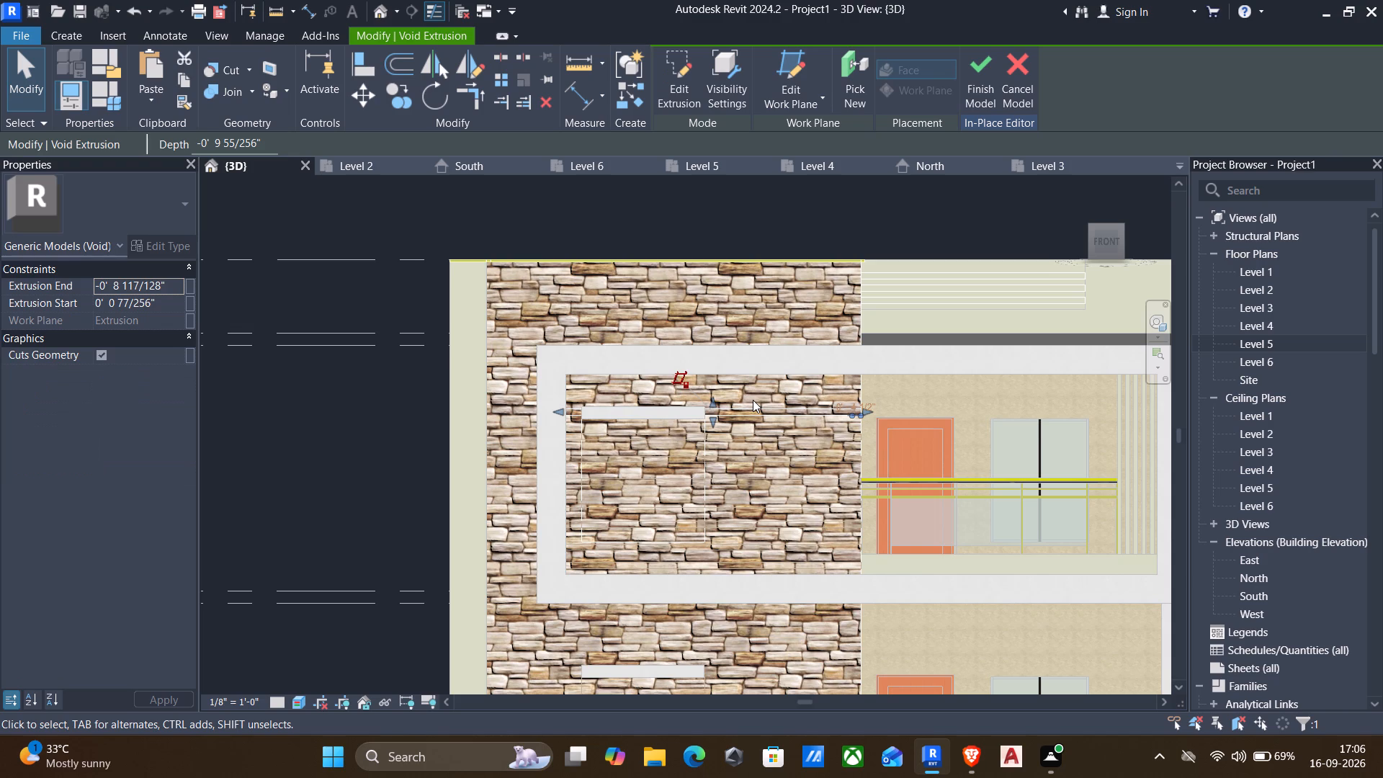
{"action": "key", "text": "o"}
{"action": "scroll", "coordinate": [563, 411], "scroll_direction": "up", "scroll_amount": 2}
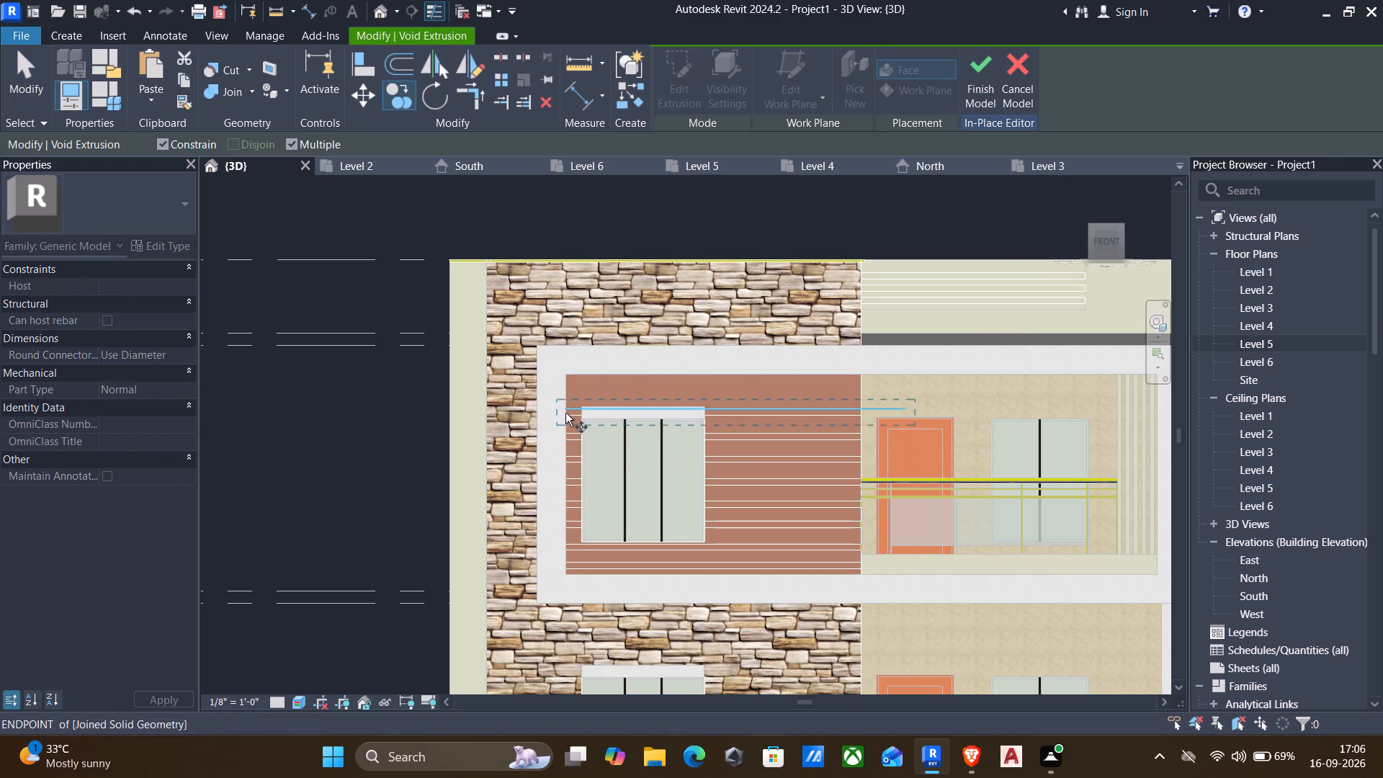
{"action": "scroll", "coordinate": [565, 413], "scroll_direction": "up", "scroll_amount": 4}
{"action": "left_click", "coordinate": [552, 398]}
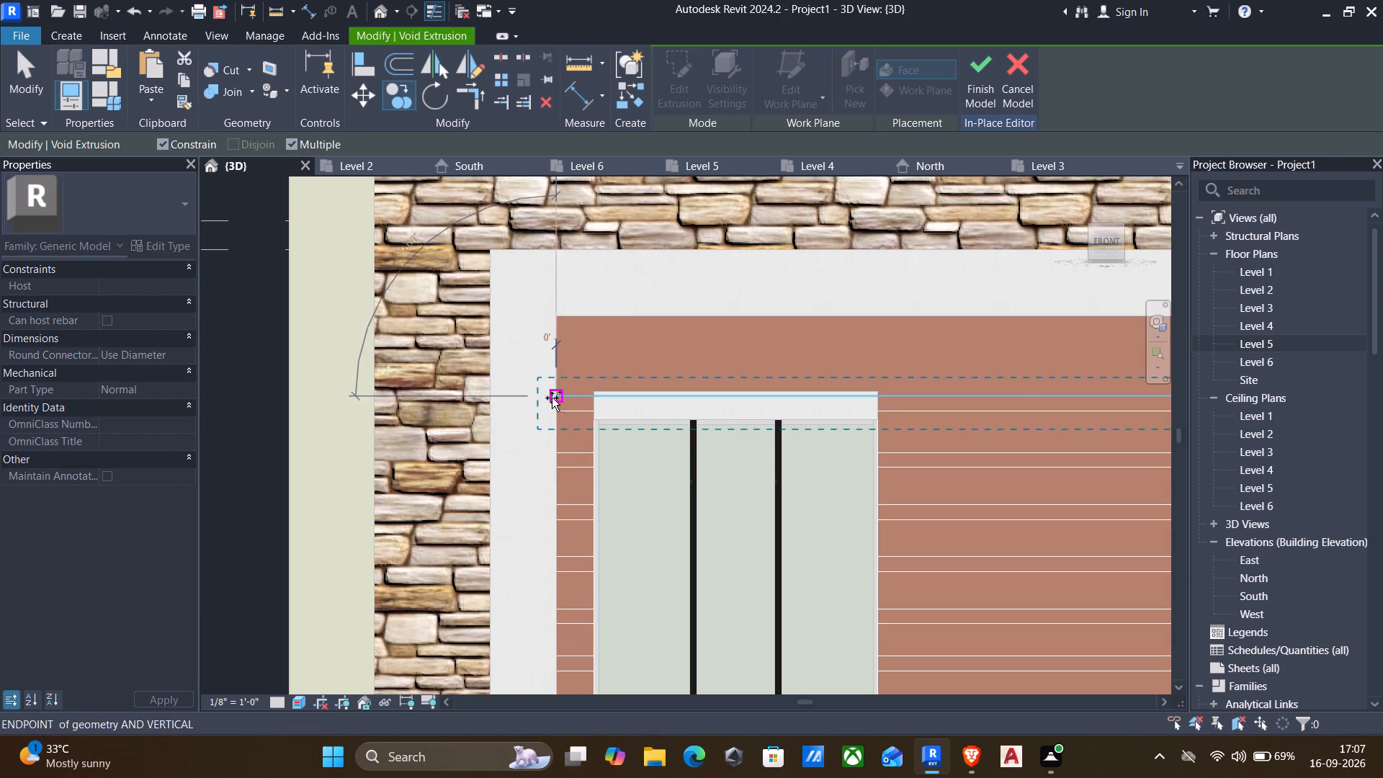
{"action": "left_click", "coordinate": [548, 357]}
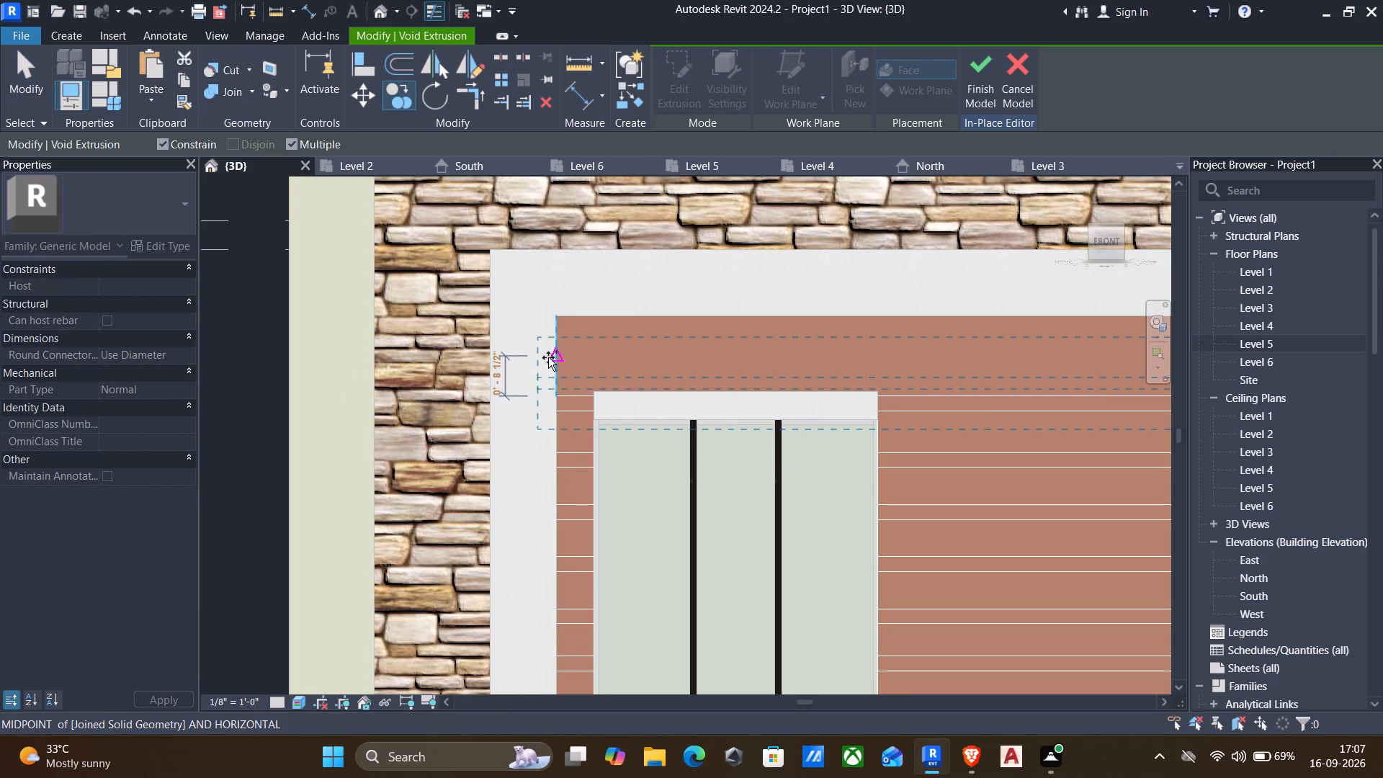
{"action": "scroll", "coordinate": [762, 470], "scroll_direction": "down", "scroll_amount": 1}
{"action": "middle_click_drag", "start_coordinate": [769, 475], "coordinate": [694, 471]}
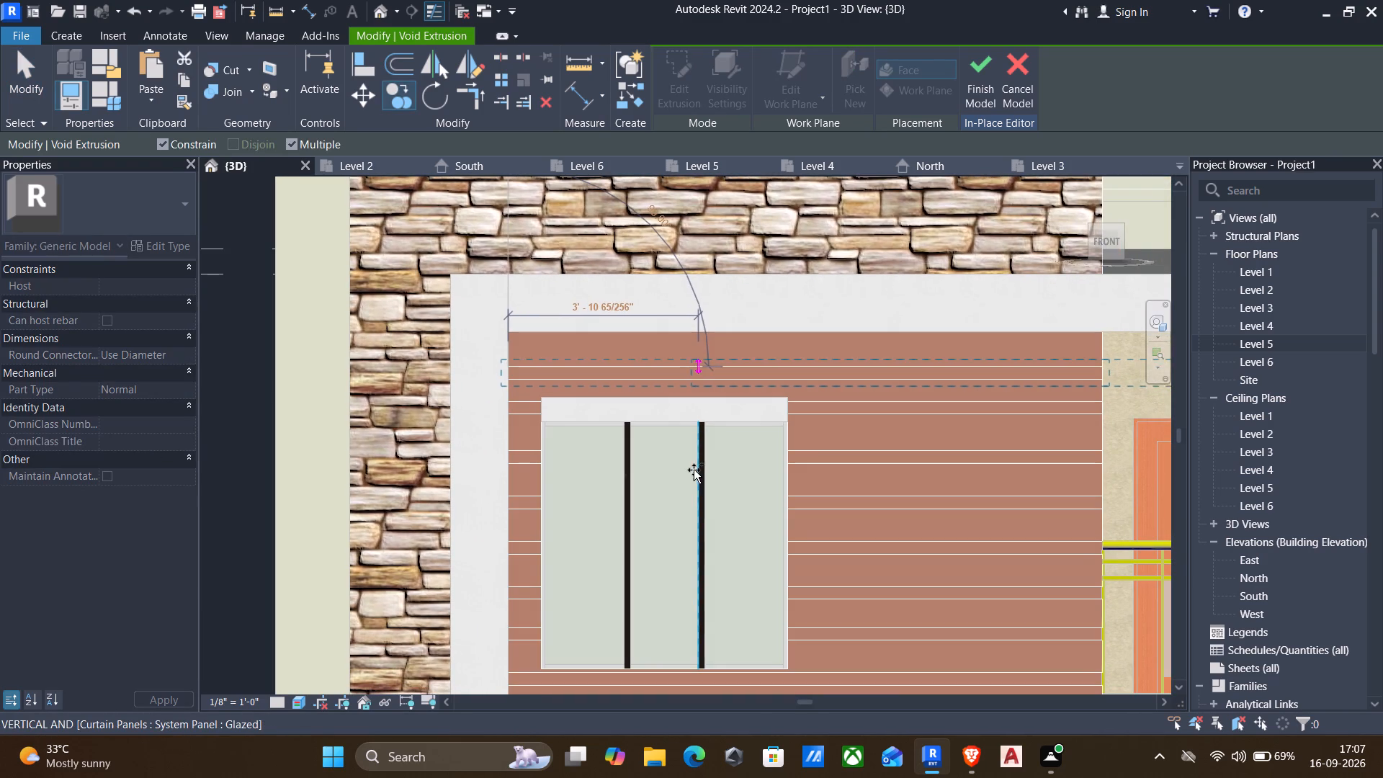
{"action": "key", "text": "Escape"}
Nudge the copied void strip above the upper window up one increment.
{"action": "scroll", "coordinate": [842, 419], "scroll_direction": "down", "scroll_amount": 2}
{"action": "middle_click_drag", "start_coordinate": [887, 450], "coordinate": [817, 455]}
{"action": "left_click", "coordinate": [886, 442]}
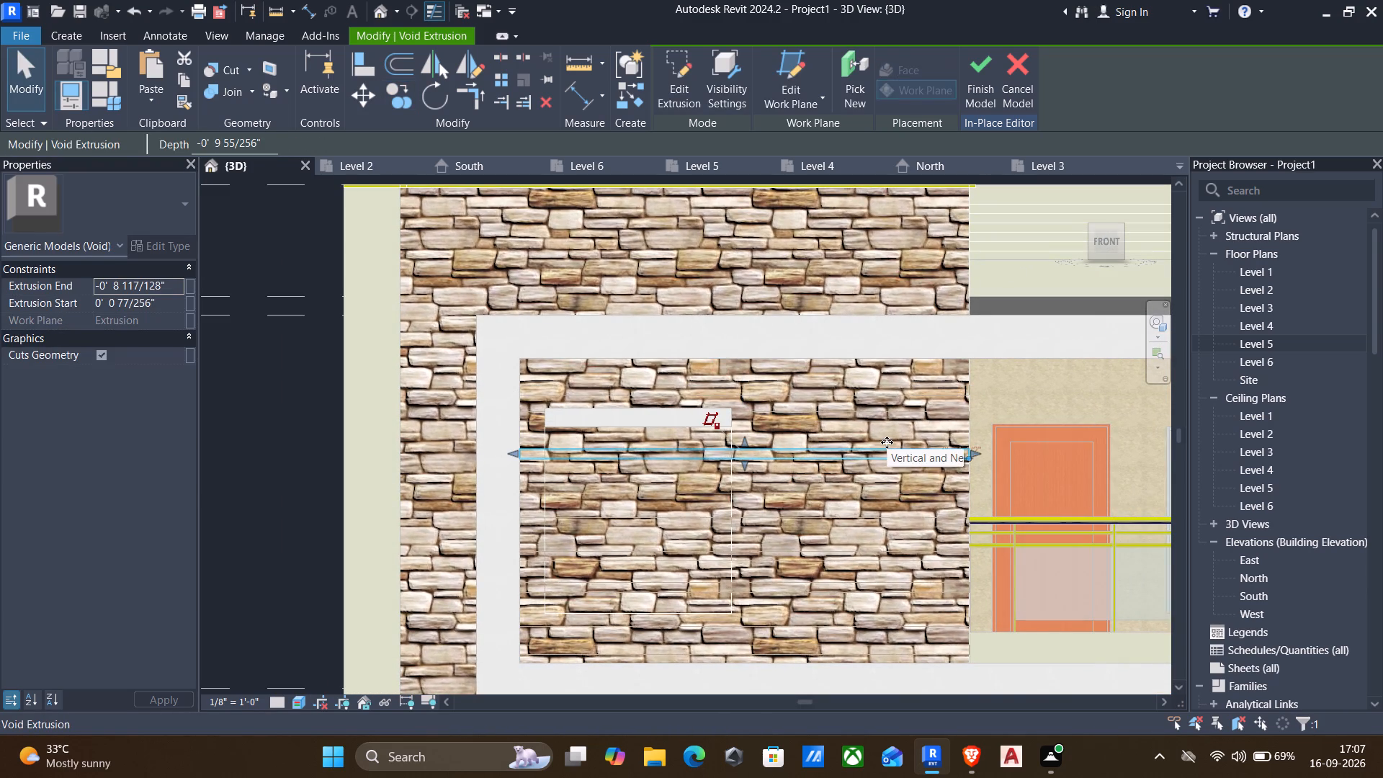
{"action": "key", "text": "Escape"}
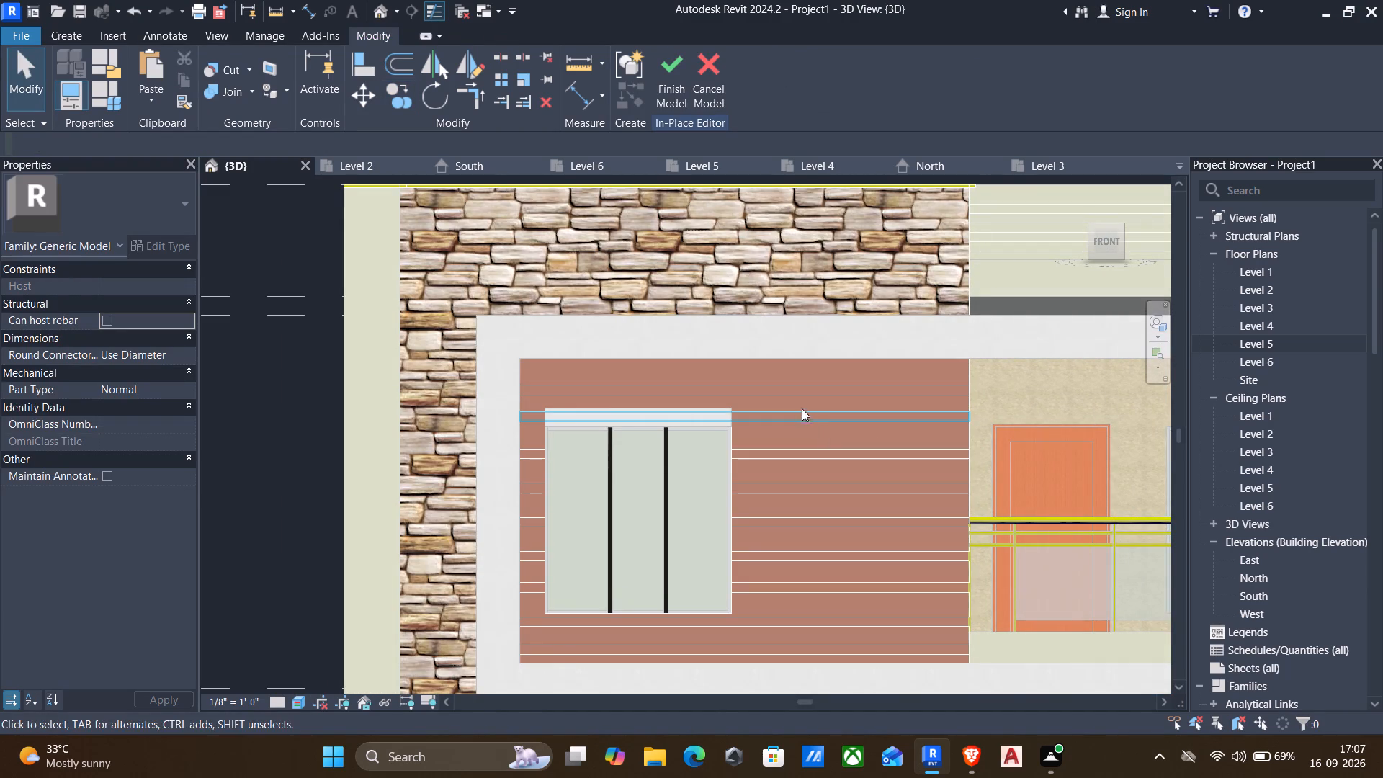
{"action": "left_click", "coordinate": [796, 401]}
{"action": "key", "text": "Up"}
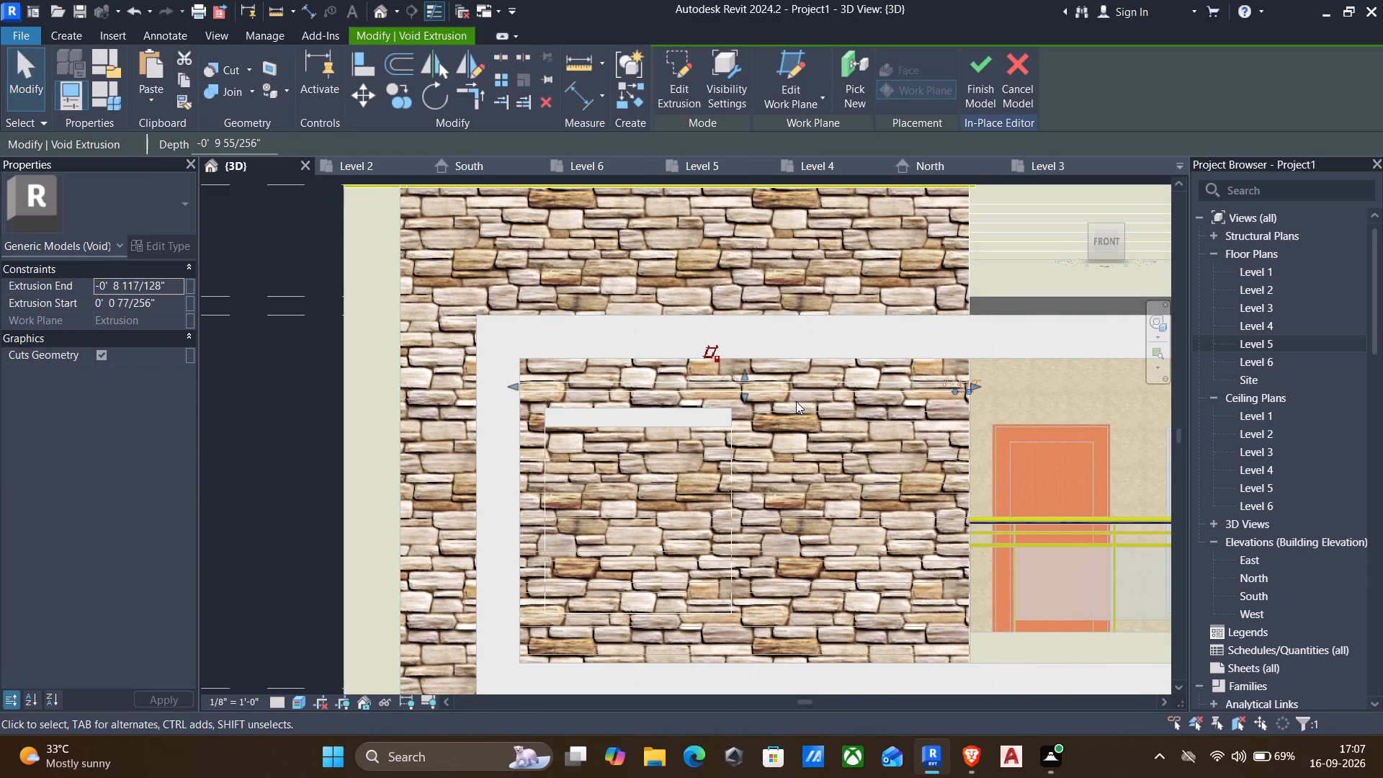
{"action": "key", "text": "Escape"}
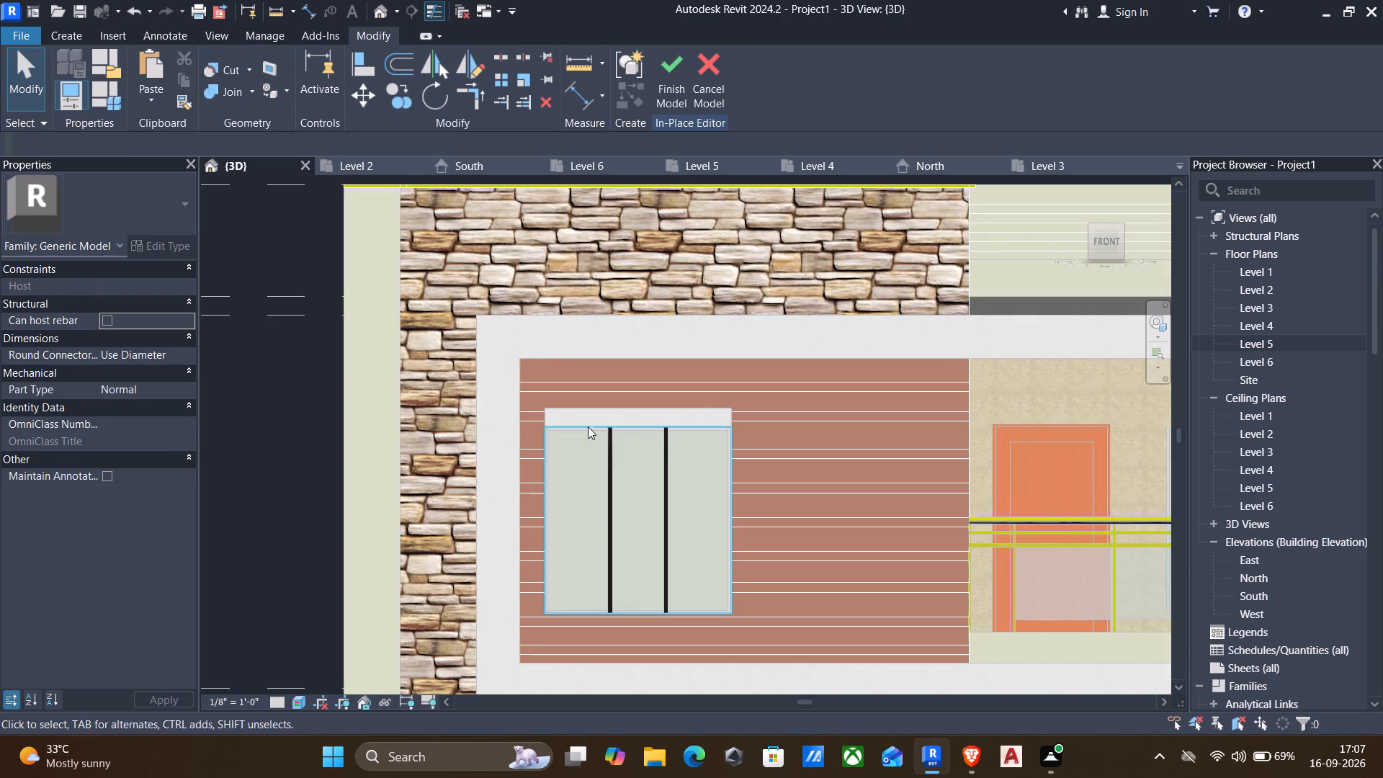
Shorten the upper three void strips crossing the upper window so they start at the window's balcony-side edge.
{"action": "left_click", "coordinate": [534, 416]}
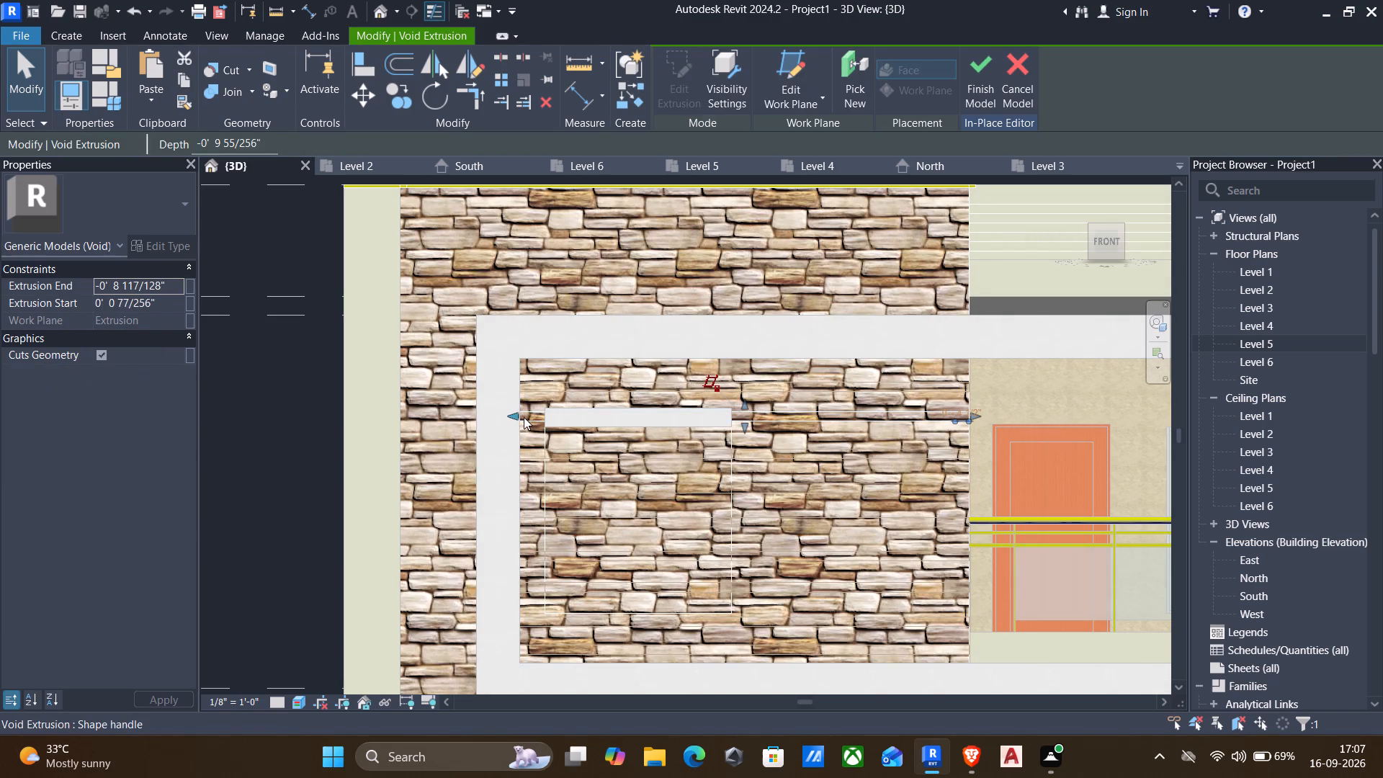
{"action": "left_click_drag", "start_coordinate": [516, 419], "coordinate": [598, 418]}
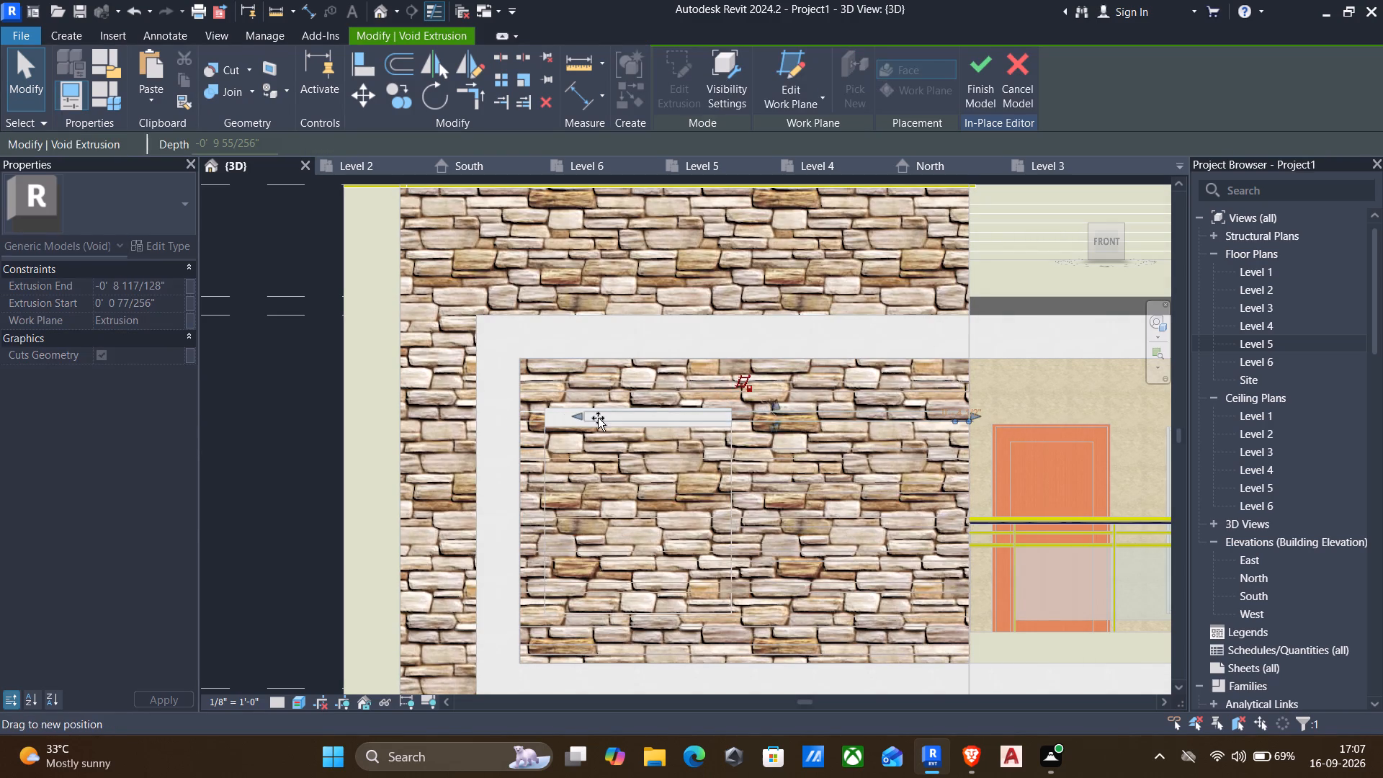
{"action": "left_click_drag", "start_coordinate": [598, 418], "coordinate": [737, 424]}
{"action": "key", "text": "Escape"}
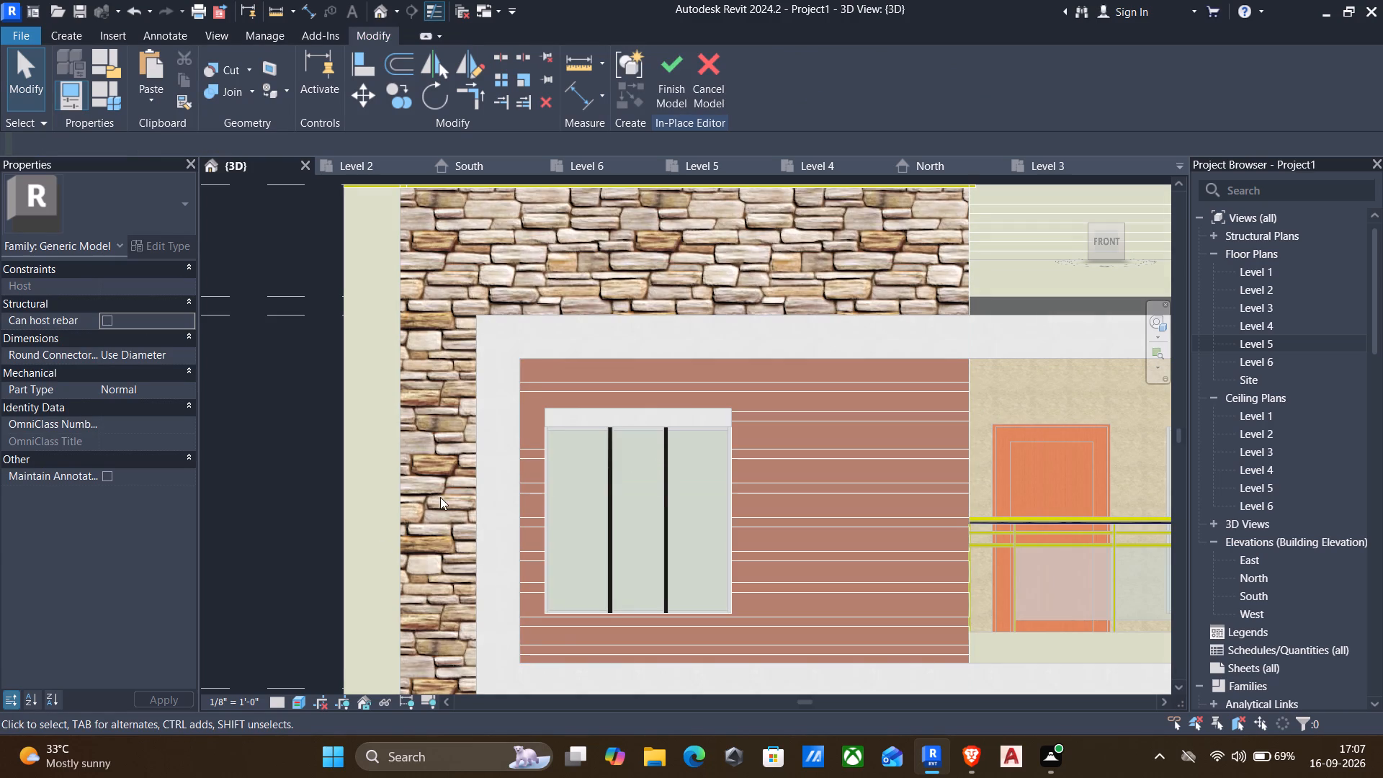
{"action": "left_click", "coordinate": [517, 458]}
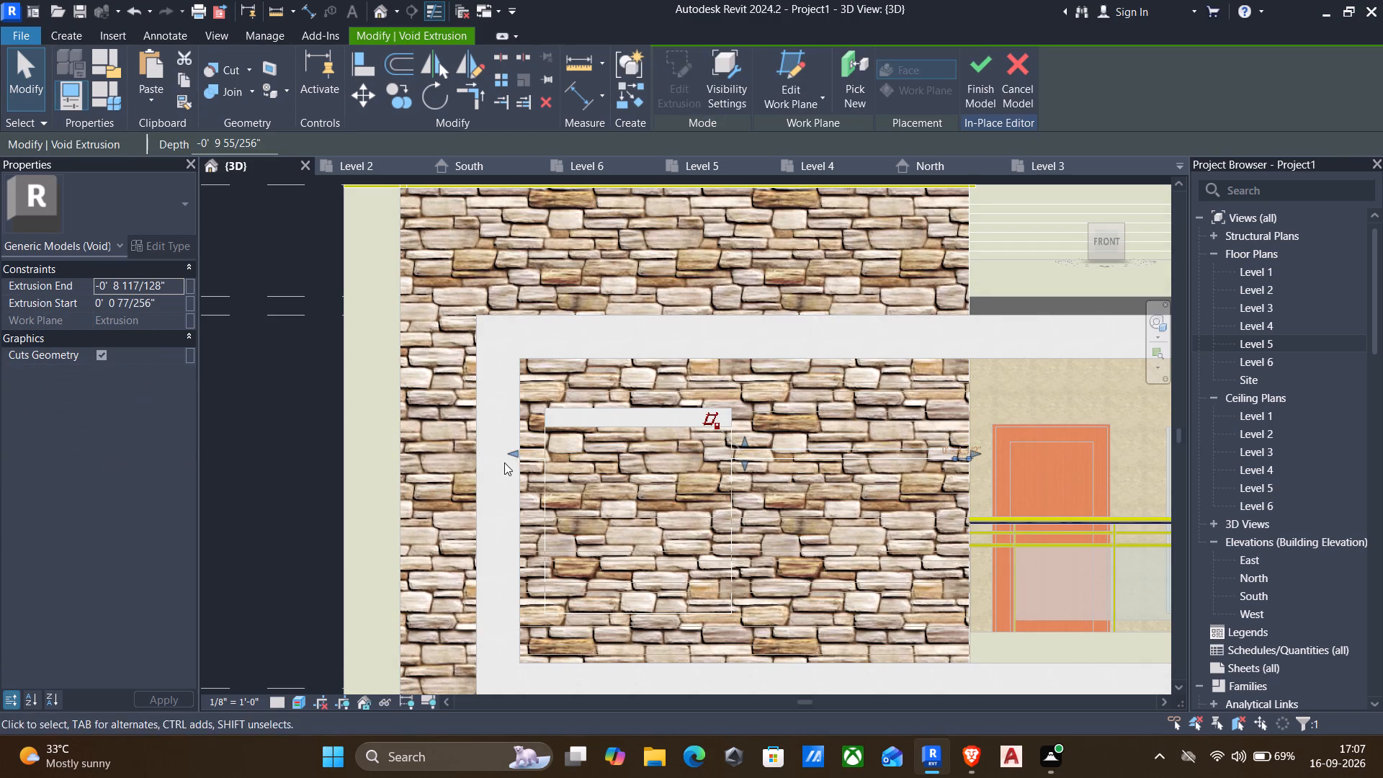
{"action": "left_click_drag", "start_coordinate": [517, 456], "coordinate": [755, 445]}
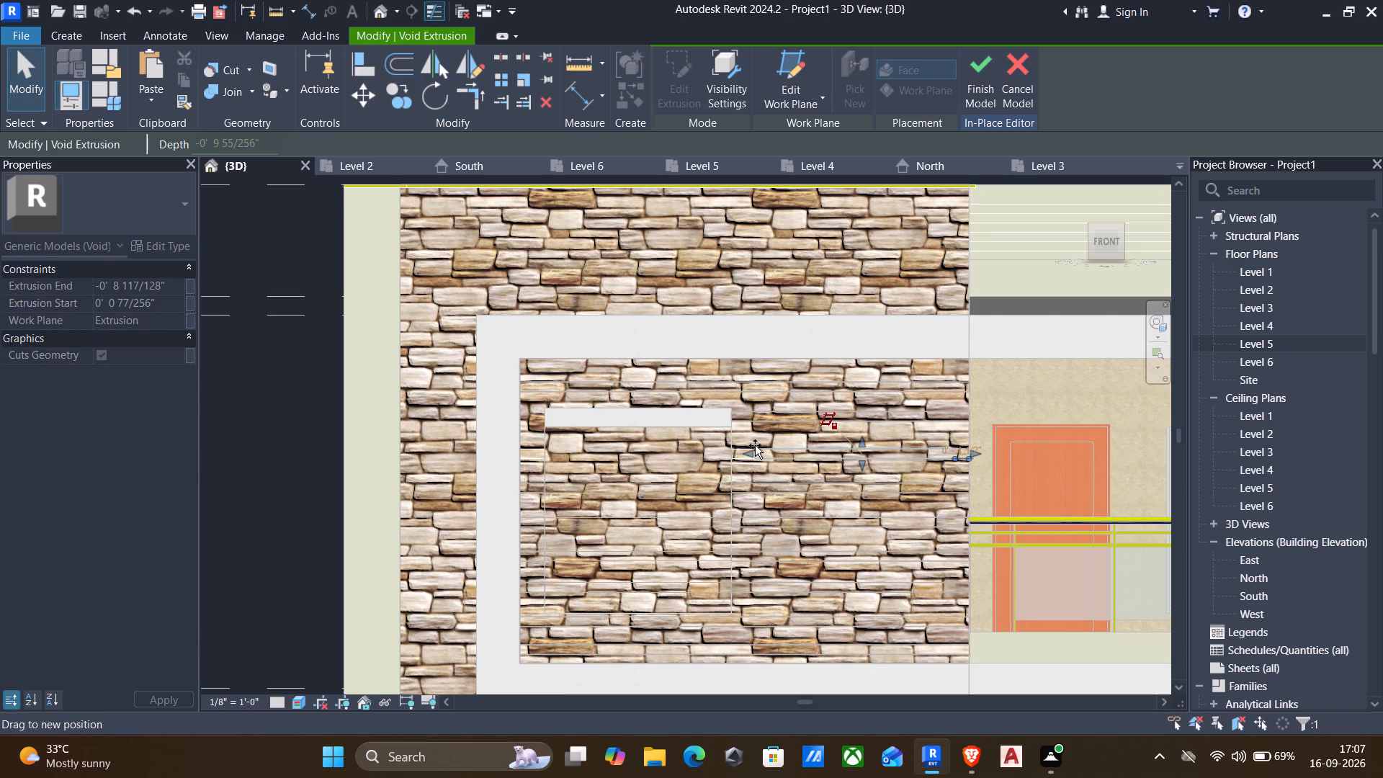
{"action": "left_click_drag", "start_coordinate": [755, 445], "coordinate": [734, 452]}
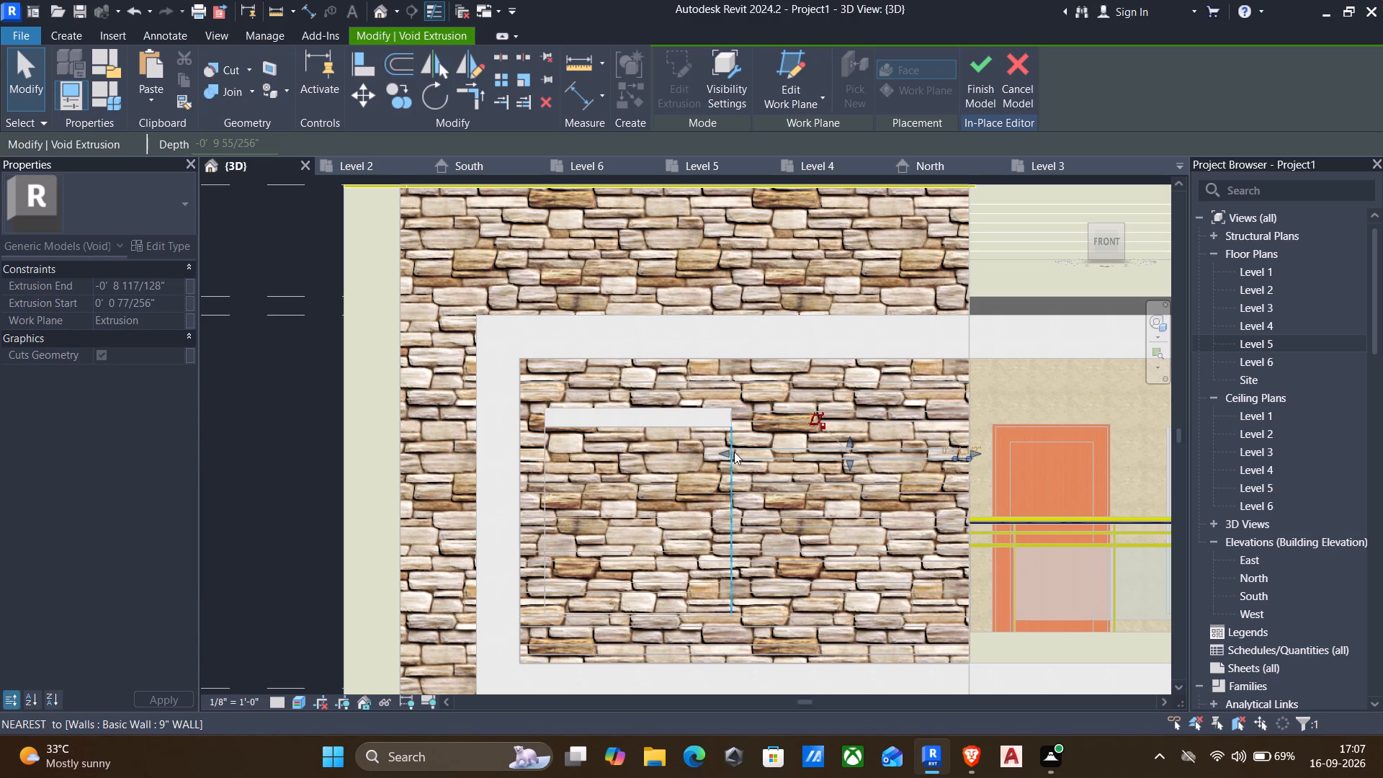
{"action": "key", "text": "Escape"}
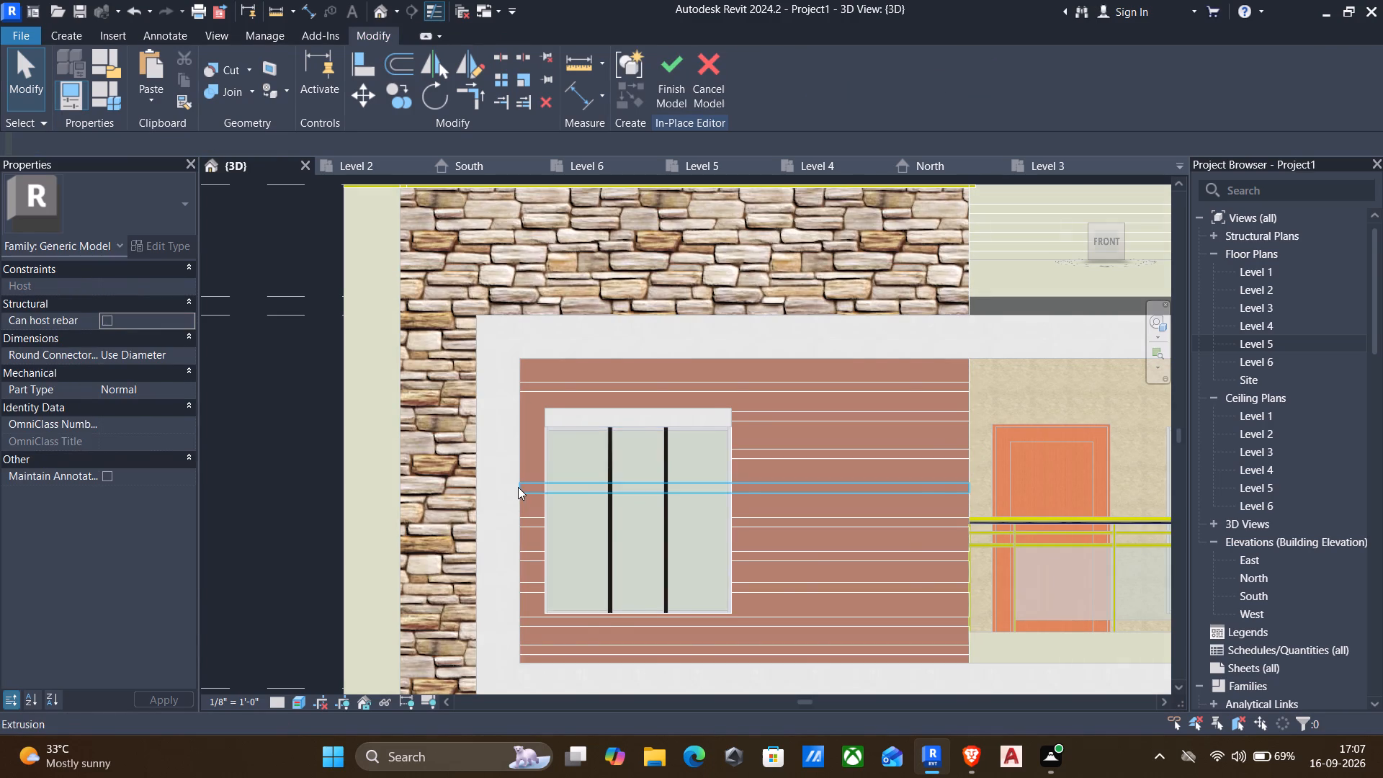
{"action": "left_click", "coordinate": [518, 487]}
{"action": "left_click_drag", "start_coordinate": [514, 491], "coordinate": [717, 497]}
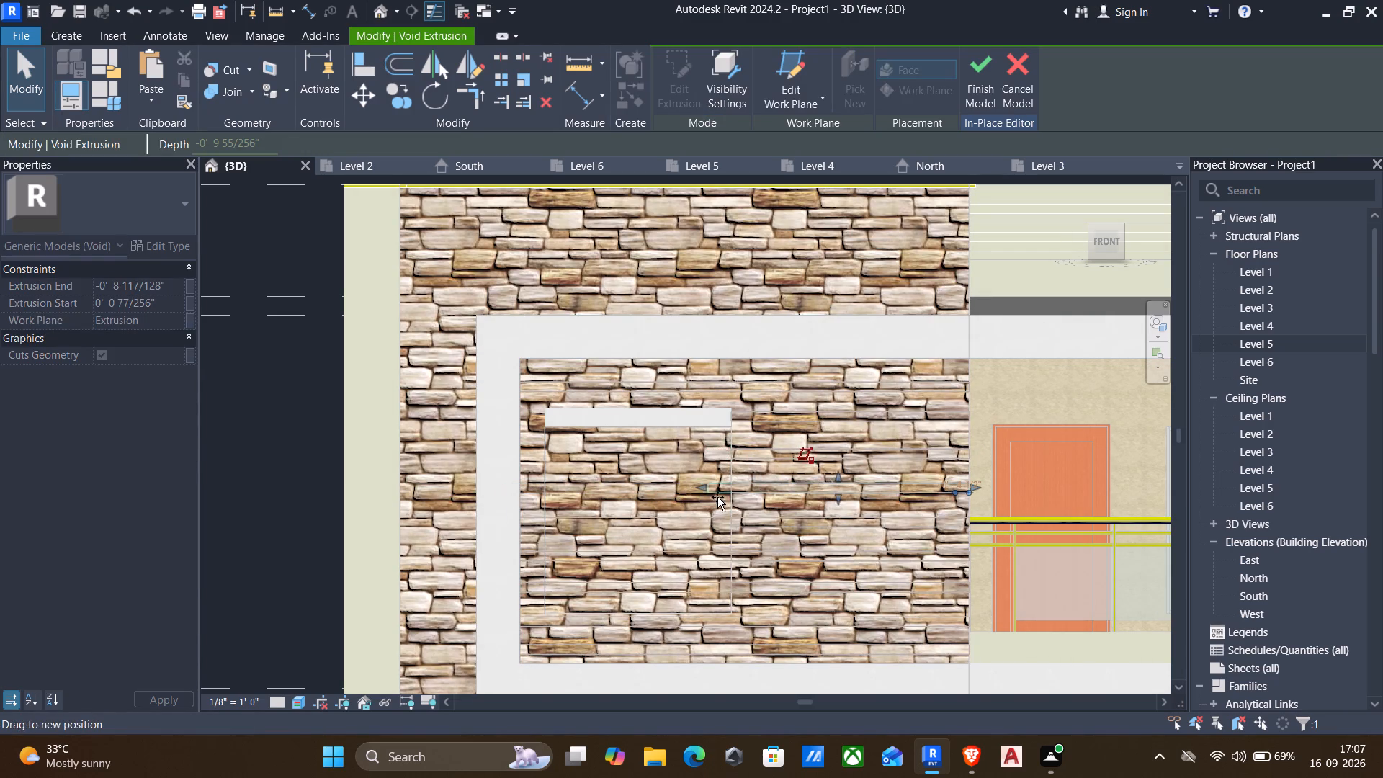
{"action": "left_click_drag", "start_coordinate": [717, 497], "coordinate": [738, 502]}
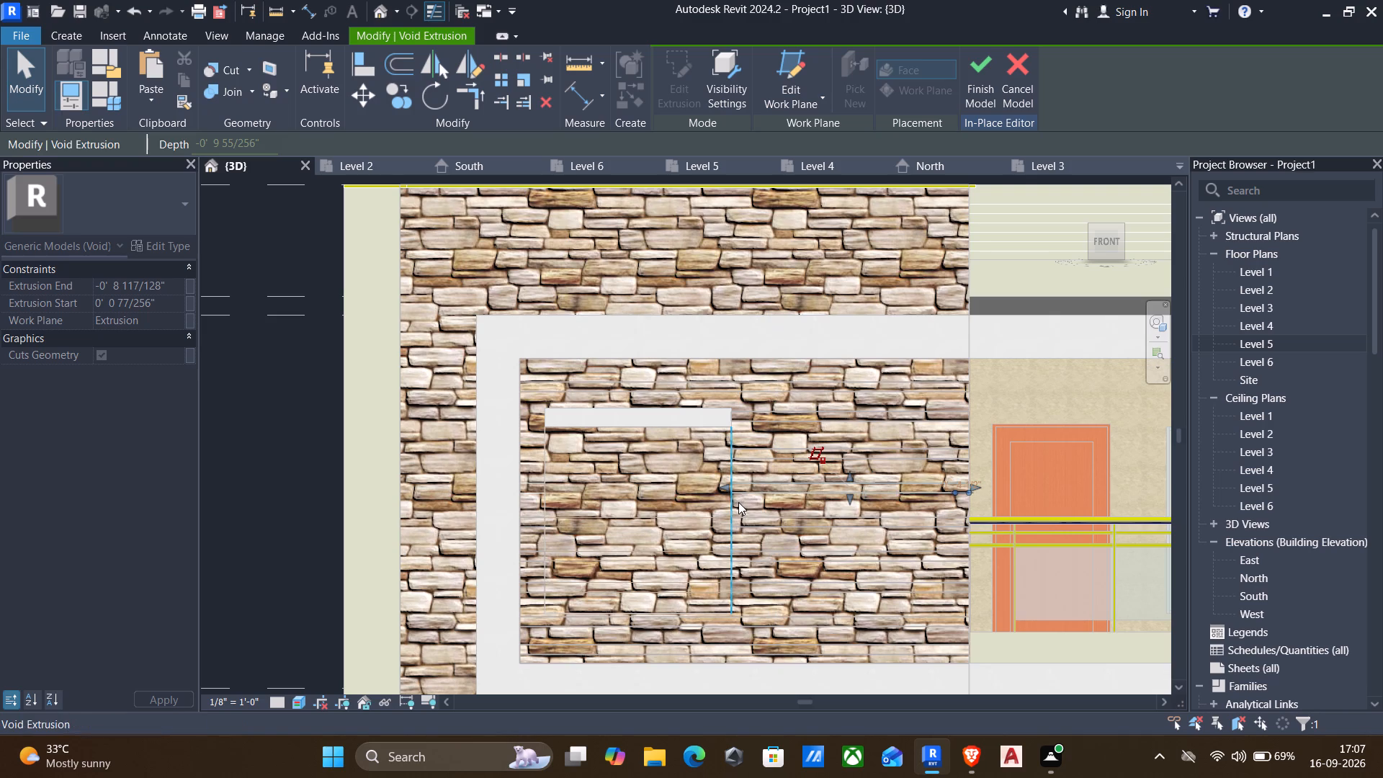
{"action": "key", "text": "Escape"}
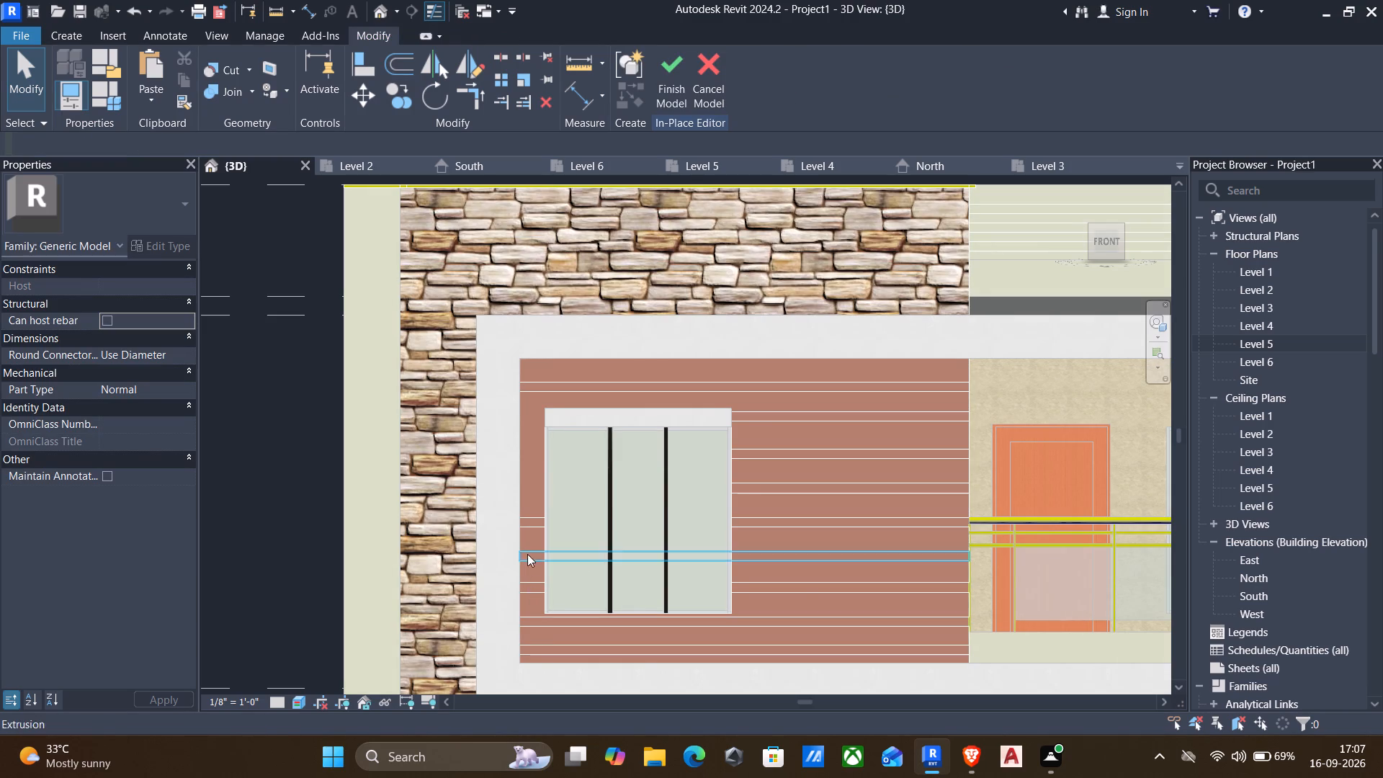
Shorten the lower three void strips crossing the upper window so they start at the window's balcony-side edge.
{"action": "left_click", "coordinate": [532, 527]}
{"action": "left_click_drag", "start_coordinate": [511, 524], "coordinate": [738, 519]}
{"action": "key", "text": "Escape"}
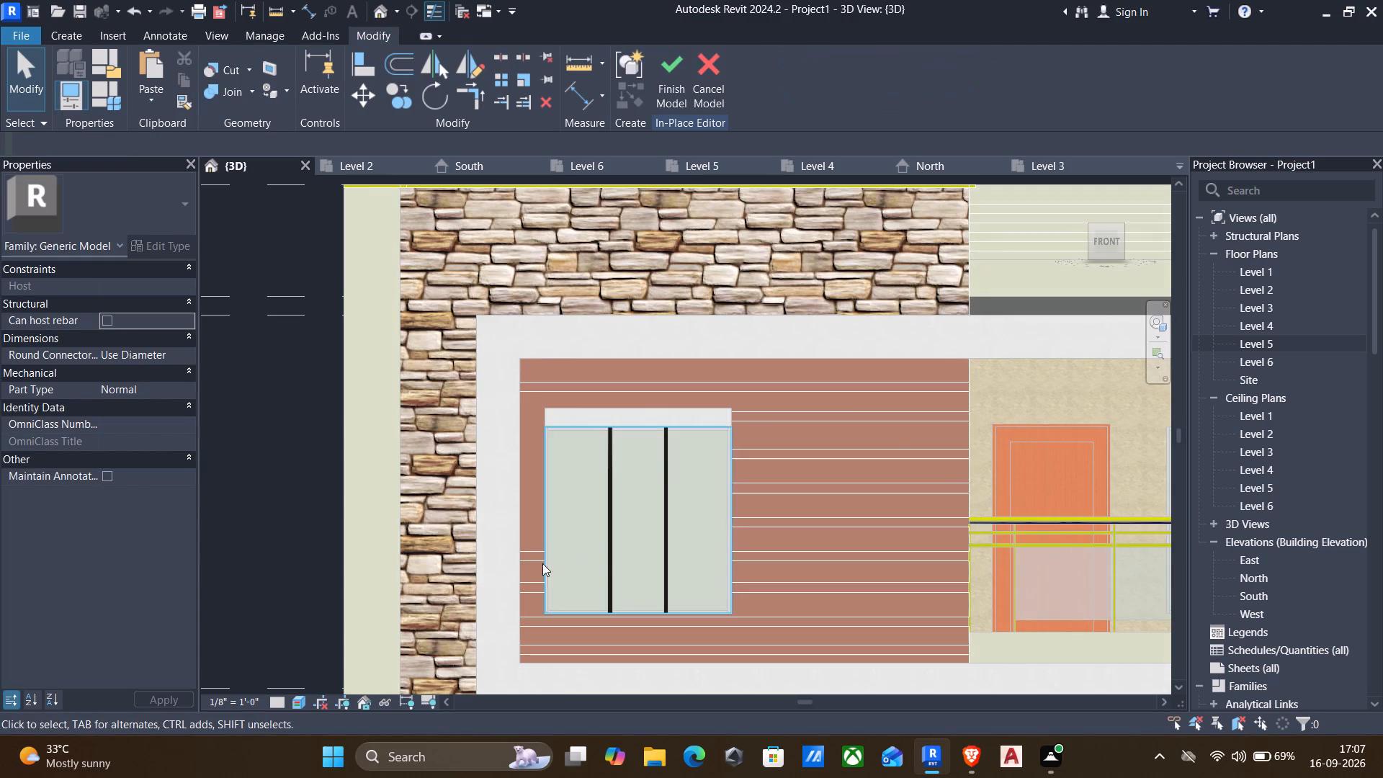
{"action": "left_click_drag", "start_coordinate": [532, 560], "coordinate": [547, 560]}
{"action": "left_click_drag", "start_coordinate": [516, 556], "coordinate": [548, 564]}
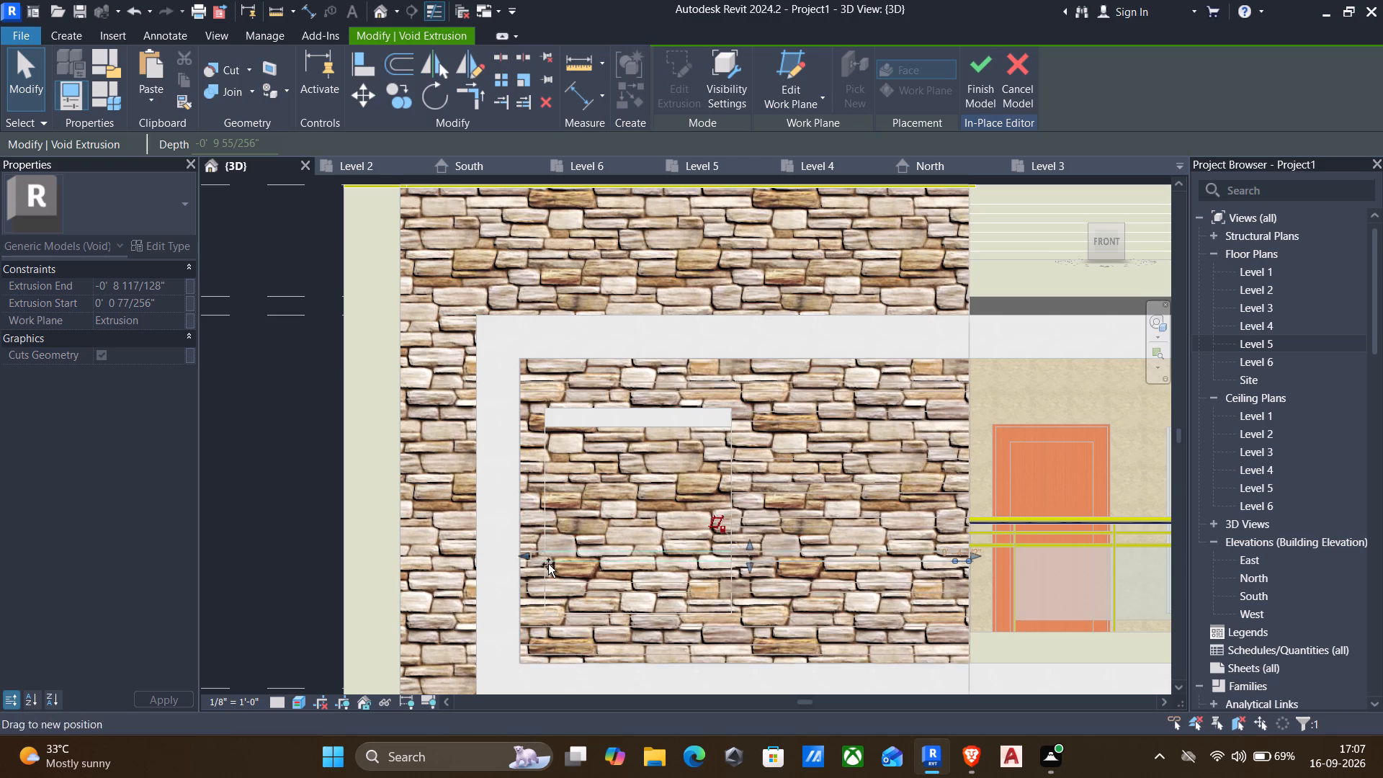
{"action": "left_click_drag", "start_coordinate": [548, 564], "coordinate": [733, 558]}
{"action": "key", "text": "Escape"}
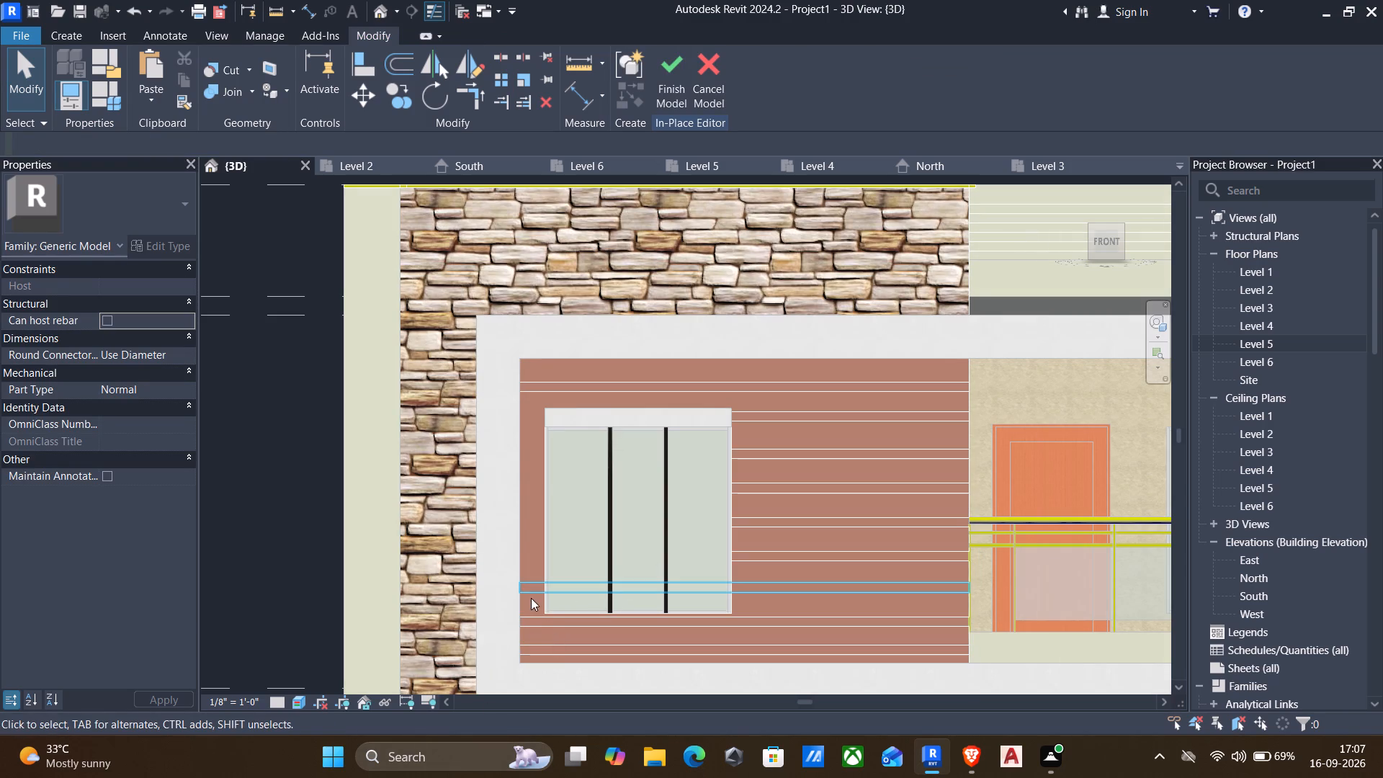
{"action": "left_click", "coordinate": [524, 589]}
{"action": "left_click_drag", "start_coordinate": [516, 590], "coordinate": [833, 591]}
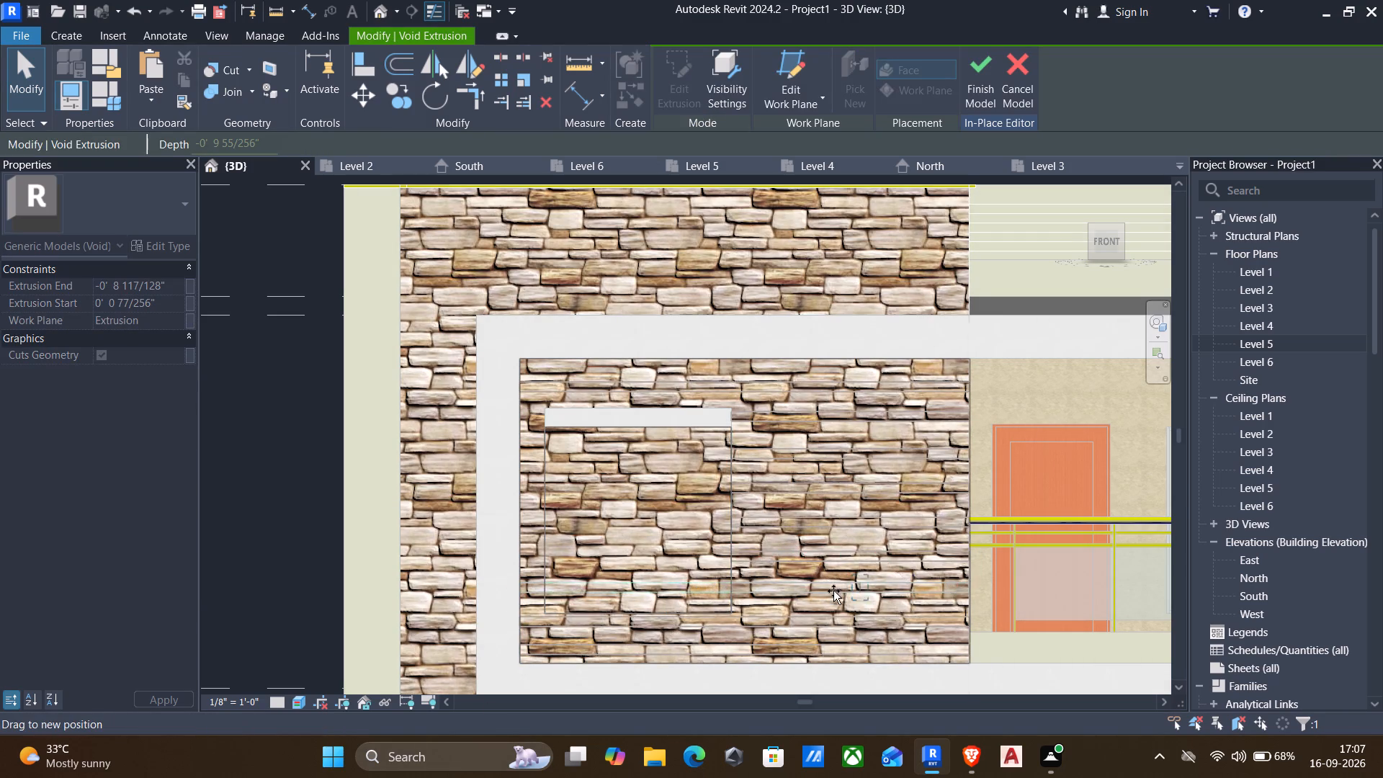
{"action": "left_click_drag", "start_coordinate": [833, 591], "coordinate": [730, 608]}
{"action": "key", "text": "Escape"}
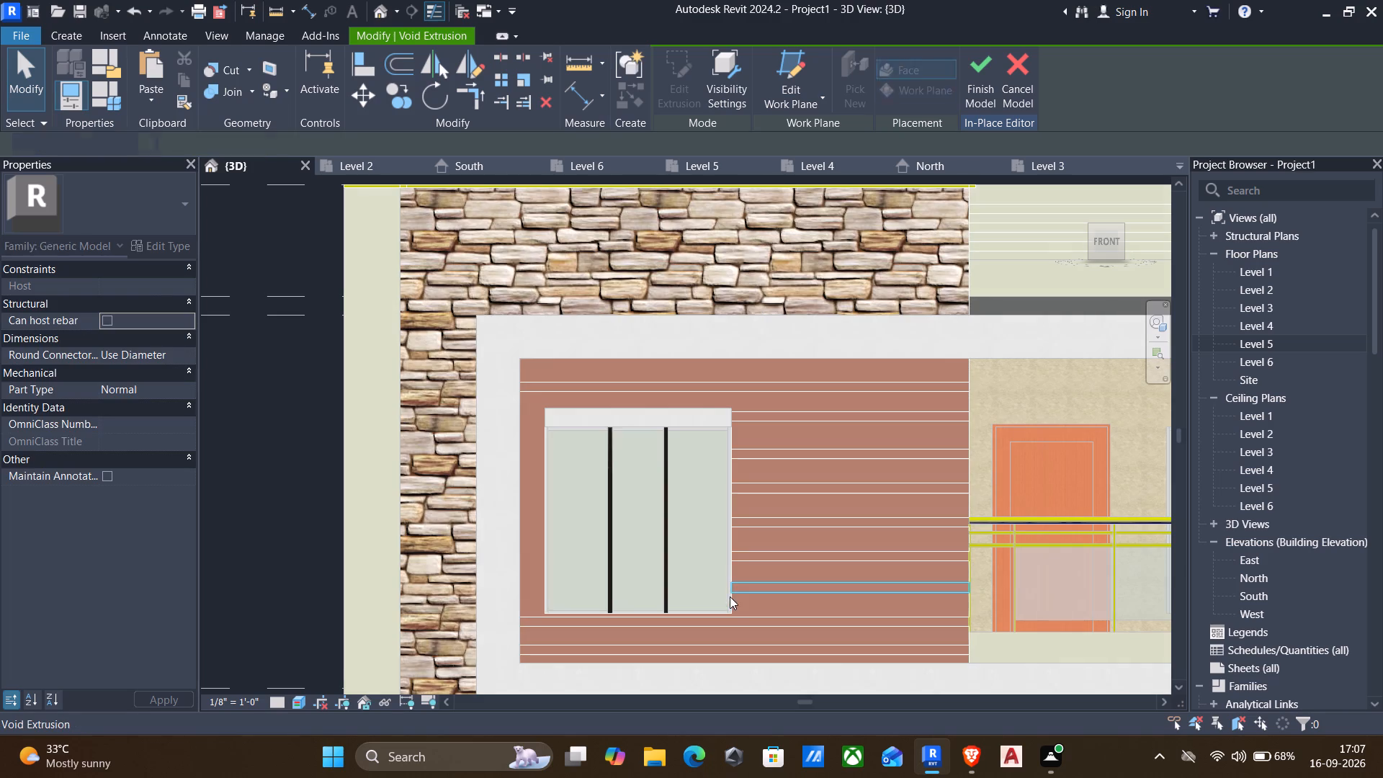
Finish the in-place wall model with the groove voids and dismiss the save reminder without saving.
{"action": "scroll", "coordinate": [722, 589], "scroll_direction": "down", "scroll_amount": 1}
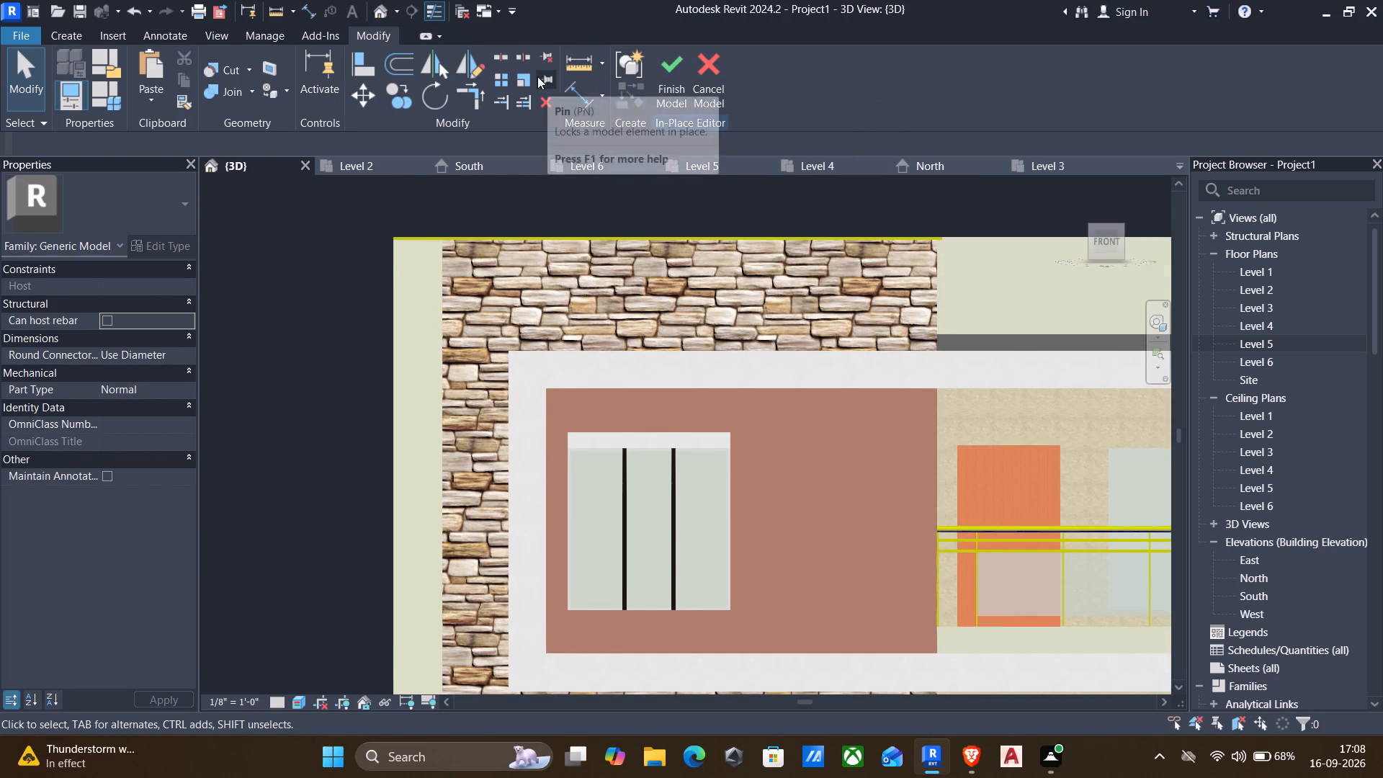
{"action": "left_click", "coordinate": [679, 69]}
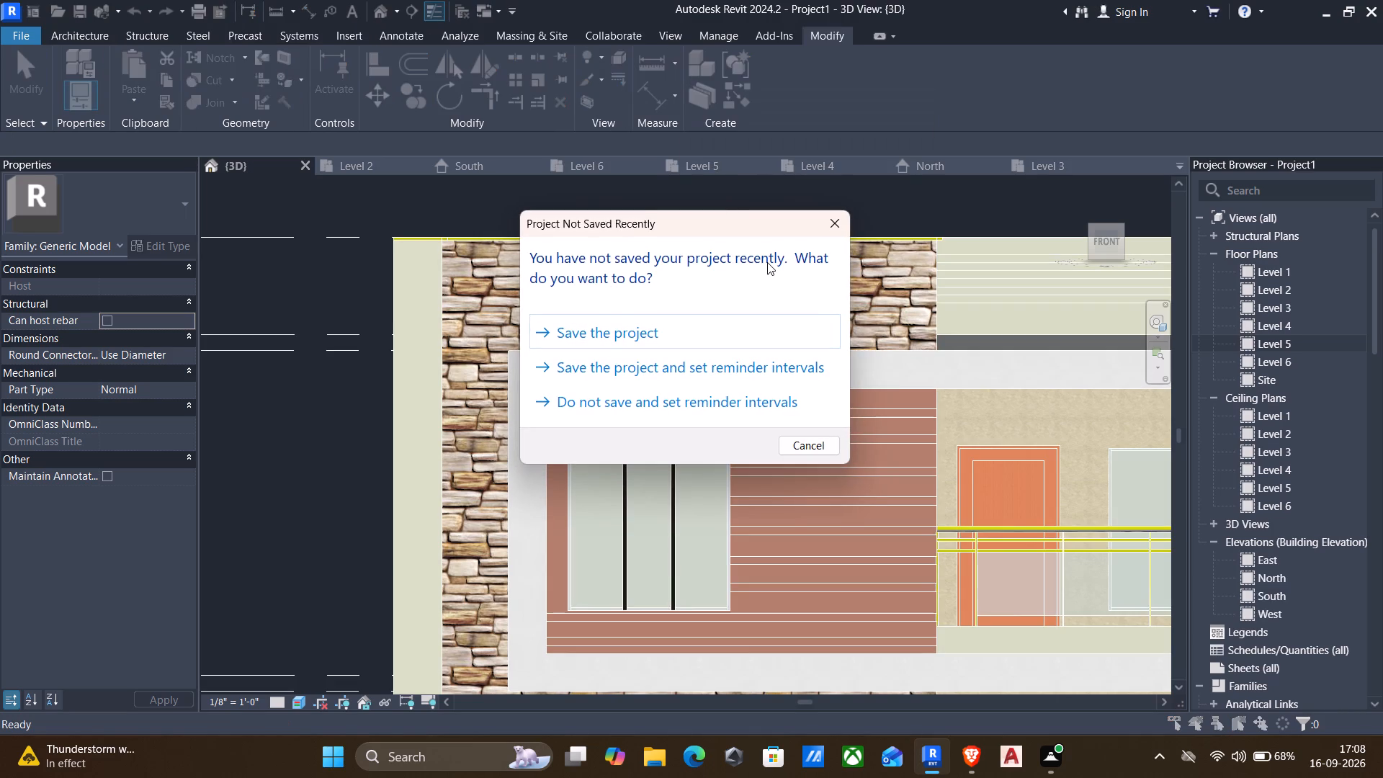
{"action": "left_click", "coordinate": [801, 439]}
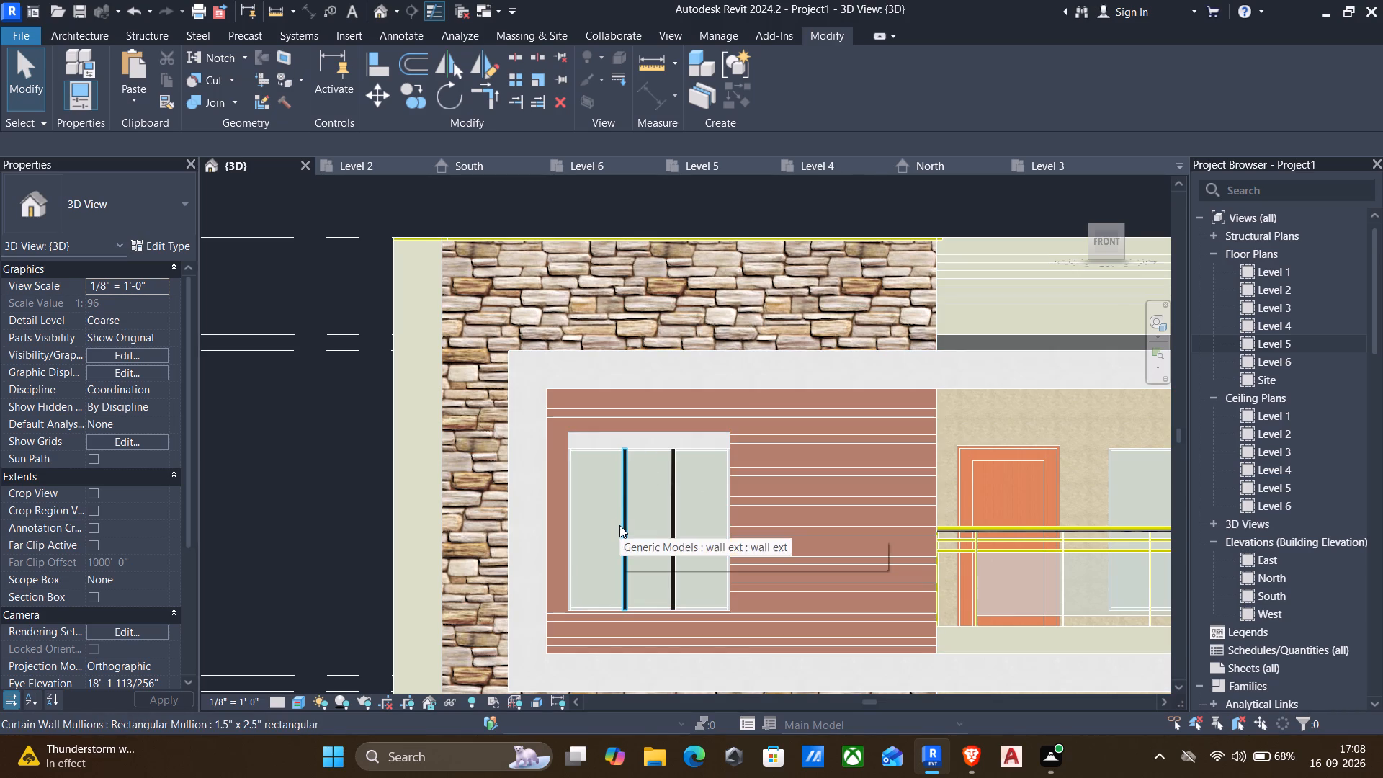
Examine the grooved brown panel and its surrounding frame from the balcony-side corner of the building.
{"action": "scroll", "coordinate": [593, 490], "scroll_direction": "down", "scroll_amount": 2}
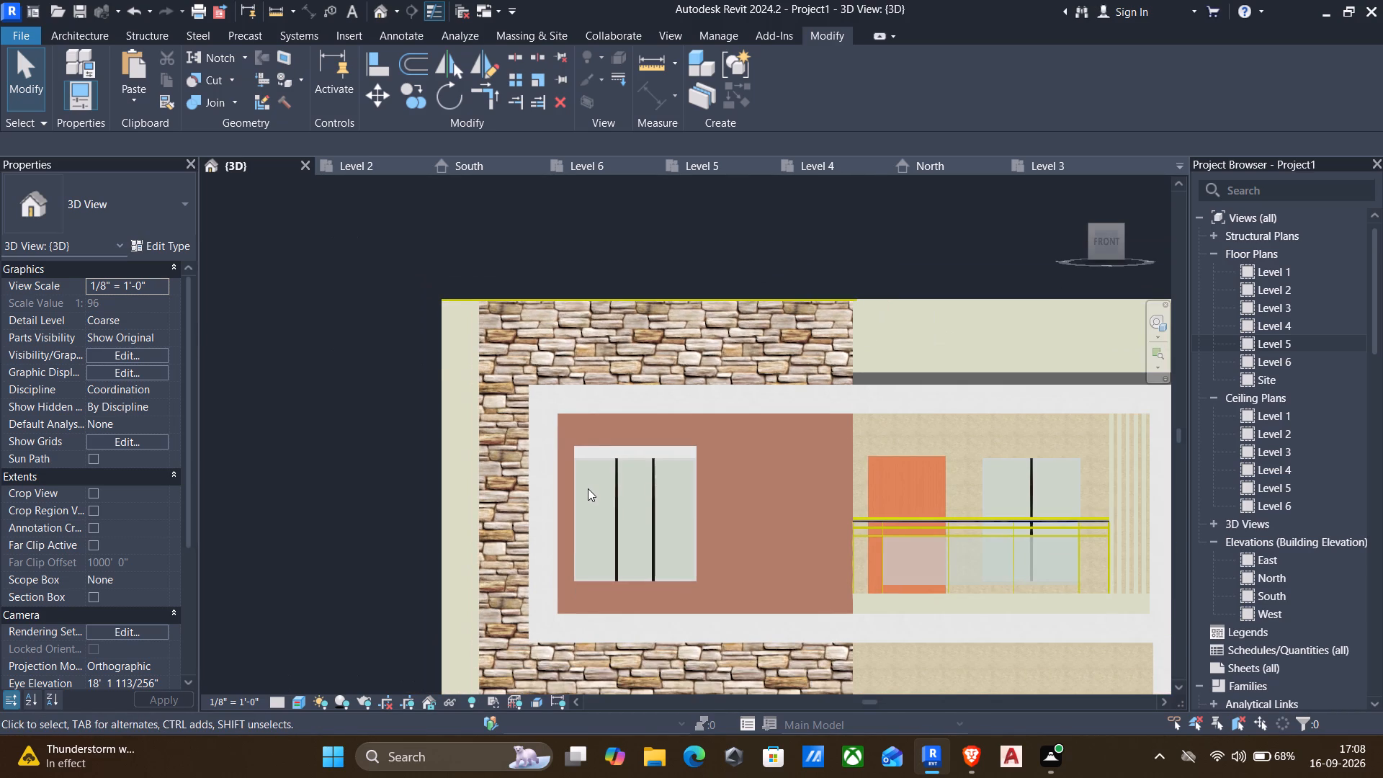
{"action": "middle_click_drag", "start_coordinate": [587, 492], "coordinate": [411, 517], "text": "shift"}
{"action": "scroll", "coordinate": [649, 516], "scroll_direction": "up", "scroll_amount": 3}
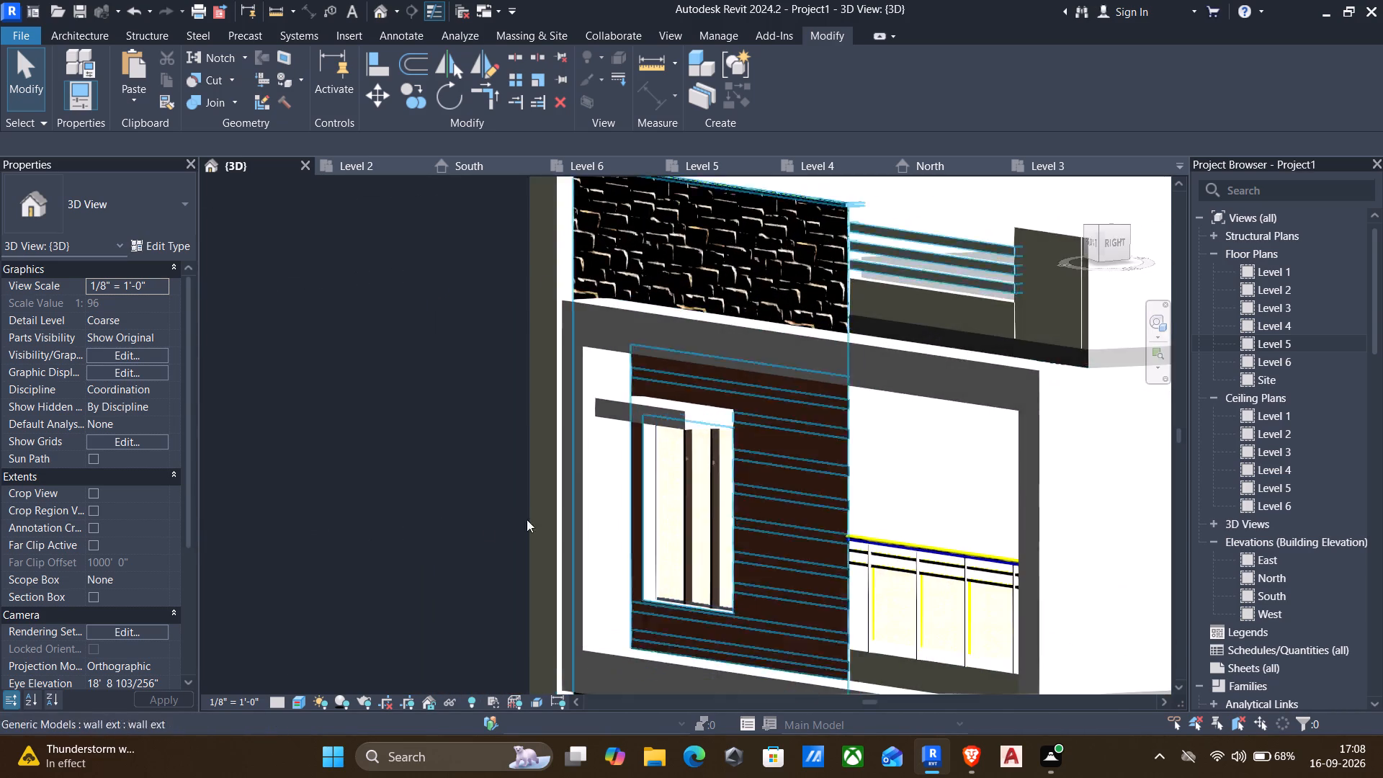
{"action": "scroll", "coordinate": [483, 527], "scroll_direction": "down", "scroll_amount": 5}
{"action": "middle_click_drag", "start_coordinate": [422, 537], "coordinate": [491, 530]}
{"action": "scroll", "coordinate": [488, 529], "scroll_direction": "down", "scroll_amount": 4}
{"action": "middle_click_drag", "start_coordinate": [509, 567], "coordinate": [567, 464]}
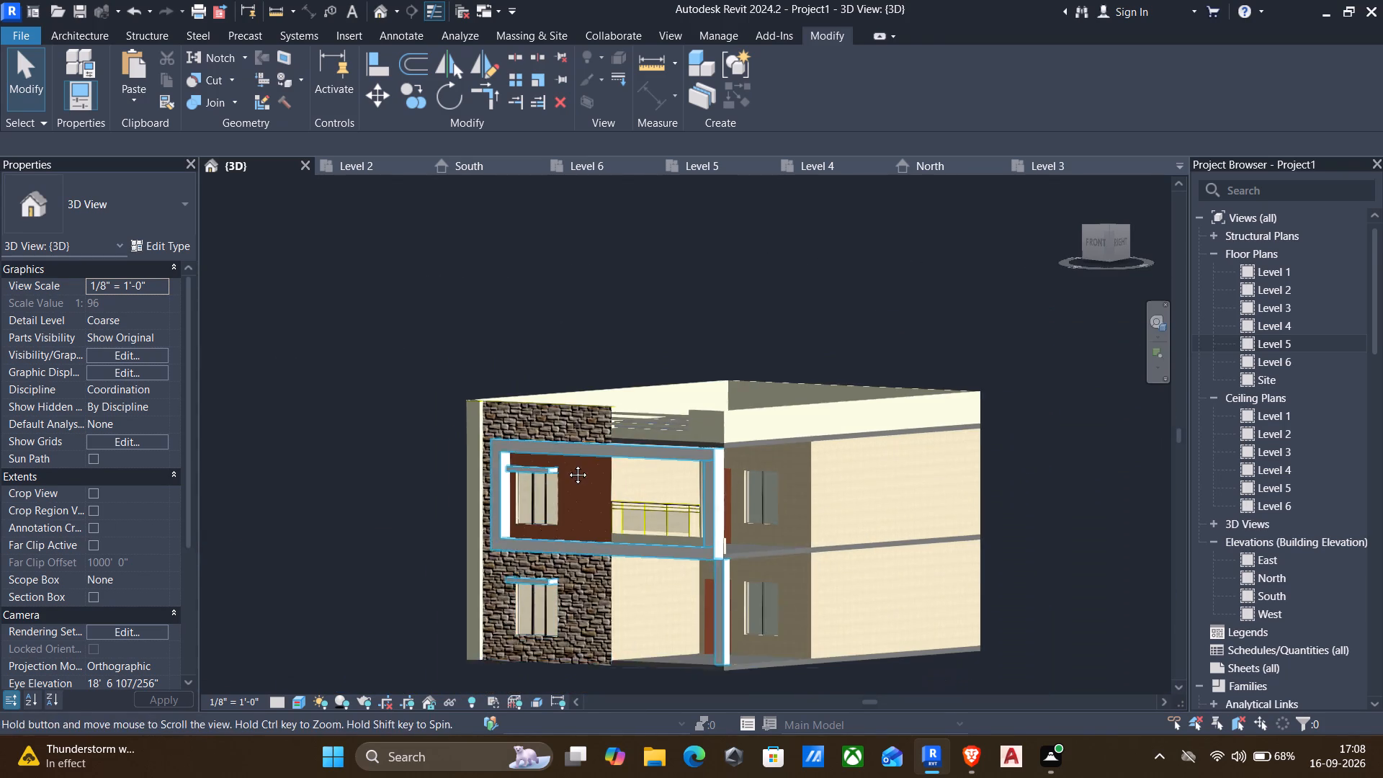
{"action": "middle_click_drag", "start_coordinate": [567, 464], "coordinate": [630, 369]}
{"action": "scroll", "coordinate": [627, 353], "scroll_direction": "up", "scroll_amount": 2}
{"action": "scroll", "coordinate": [728, 336], "scroll_direction": "up", "scroll_amount": 3}
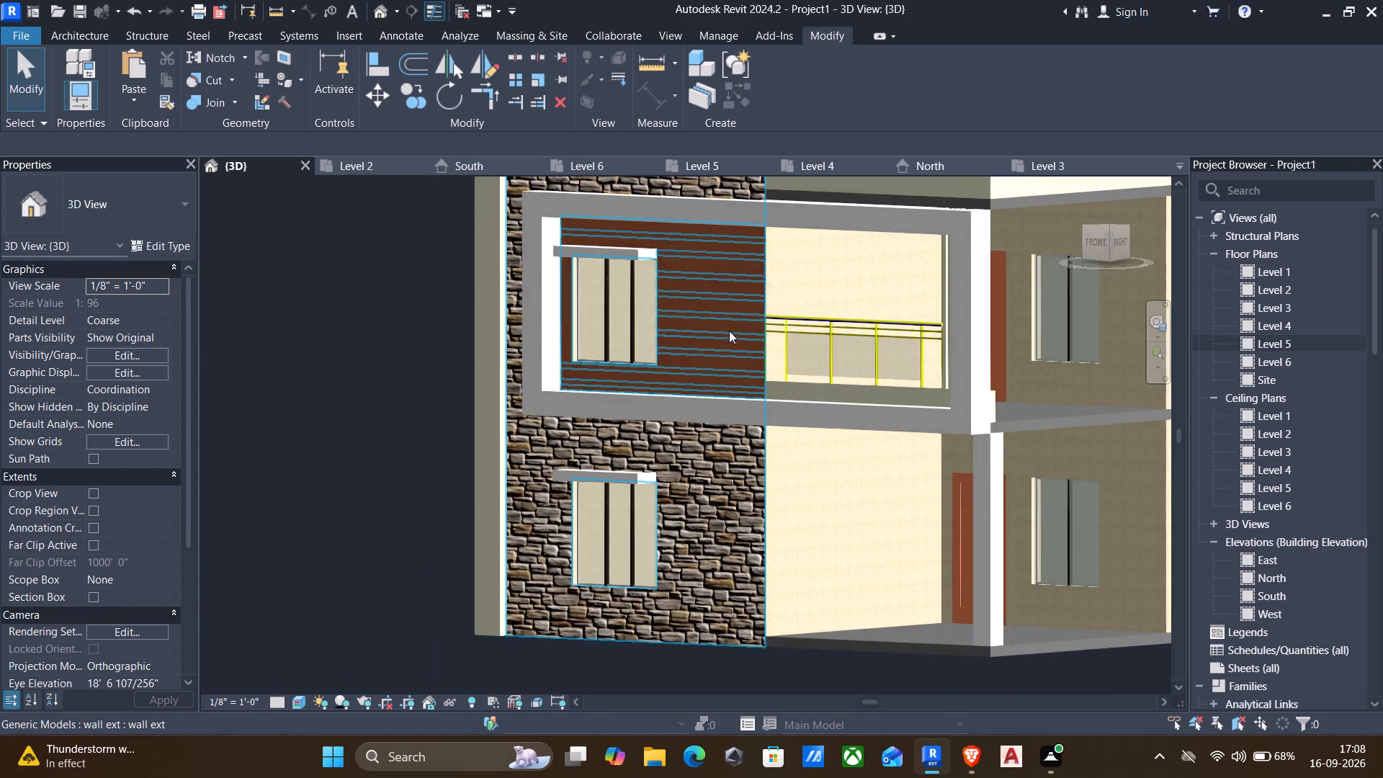
{"action": "scroll", "coordinate": [729, 323], "scroll_direction": "up", "scroll_amount": 4}
{"action": "scroll", "coordinate": [729, 323], "scroll_direction": "down", "scroll_amount": 4}
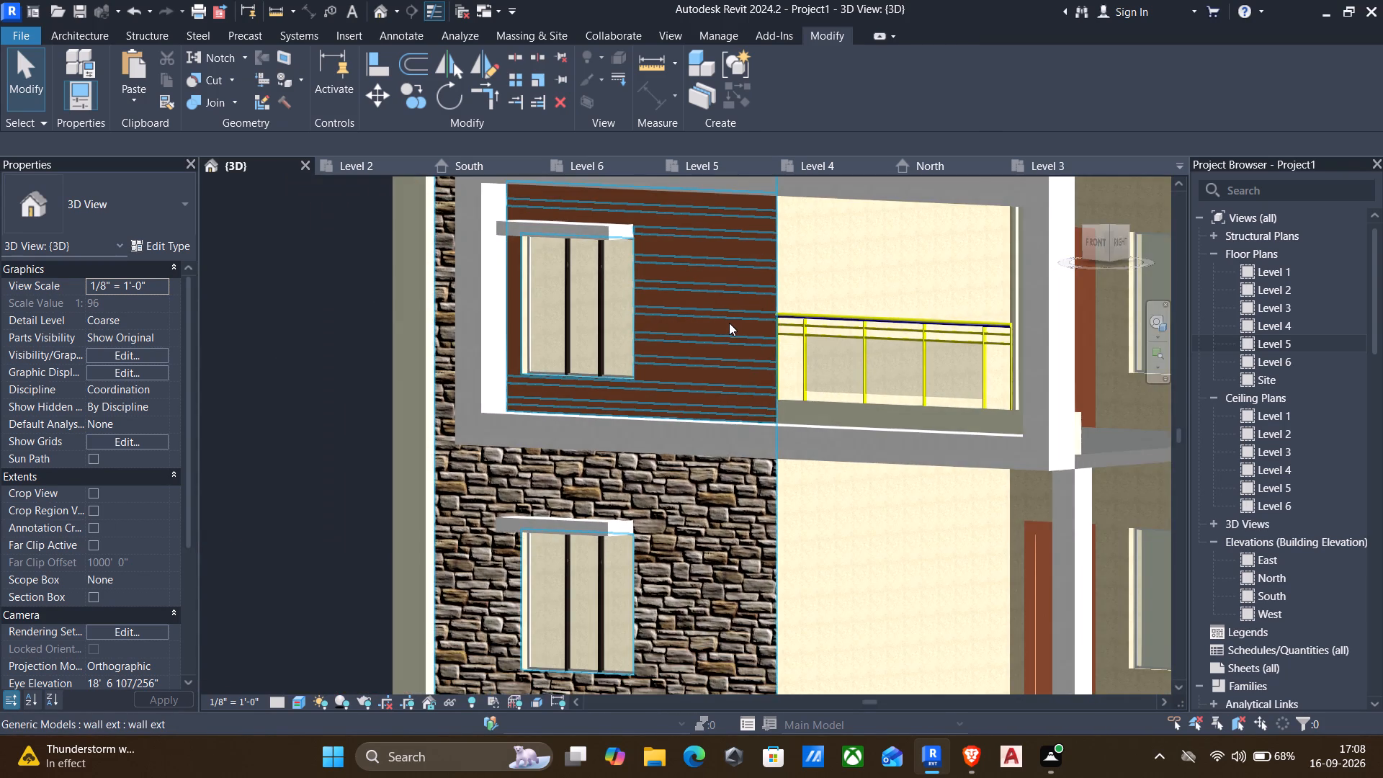
{"action": "scroll", "coordinate": [729, 323], "scroll_direction": "down", "scroll_amount": 2}
{"action": "middle_click_drag", "start_coordinate": [702, 352], "coordinate": [730, 446]}
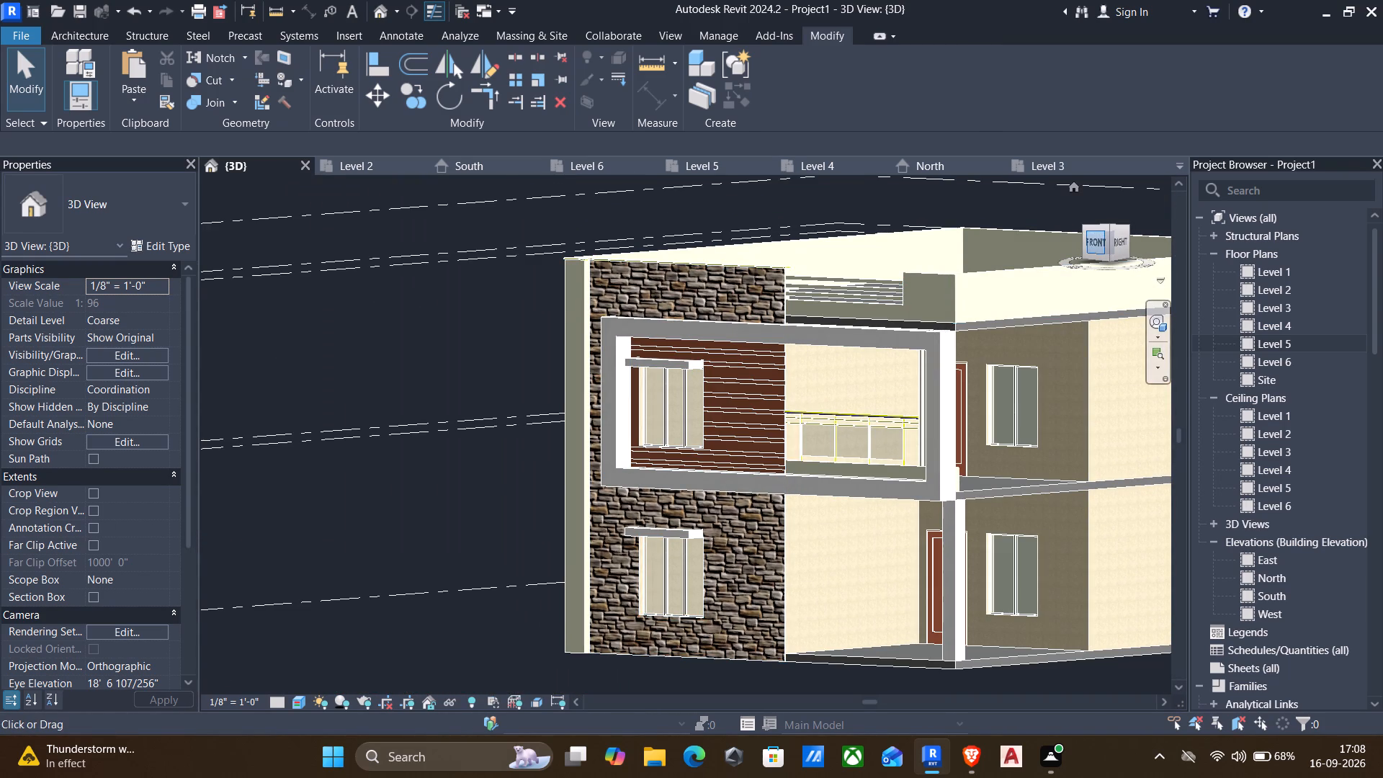
Inspect the front facade head-on and from both front corners to check the grooves and stone cladding.
{"action": "left_click", "coordinate": [1096, 248]}
{"action": "scroll", "coordinate": [690, 334], "scroll_direction": "up", "scroll_amount": 3}
{"action": "scroll", "coordinate": [483, 498], "scroll_direction": "up", "scroll_amount": 4}
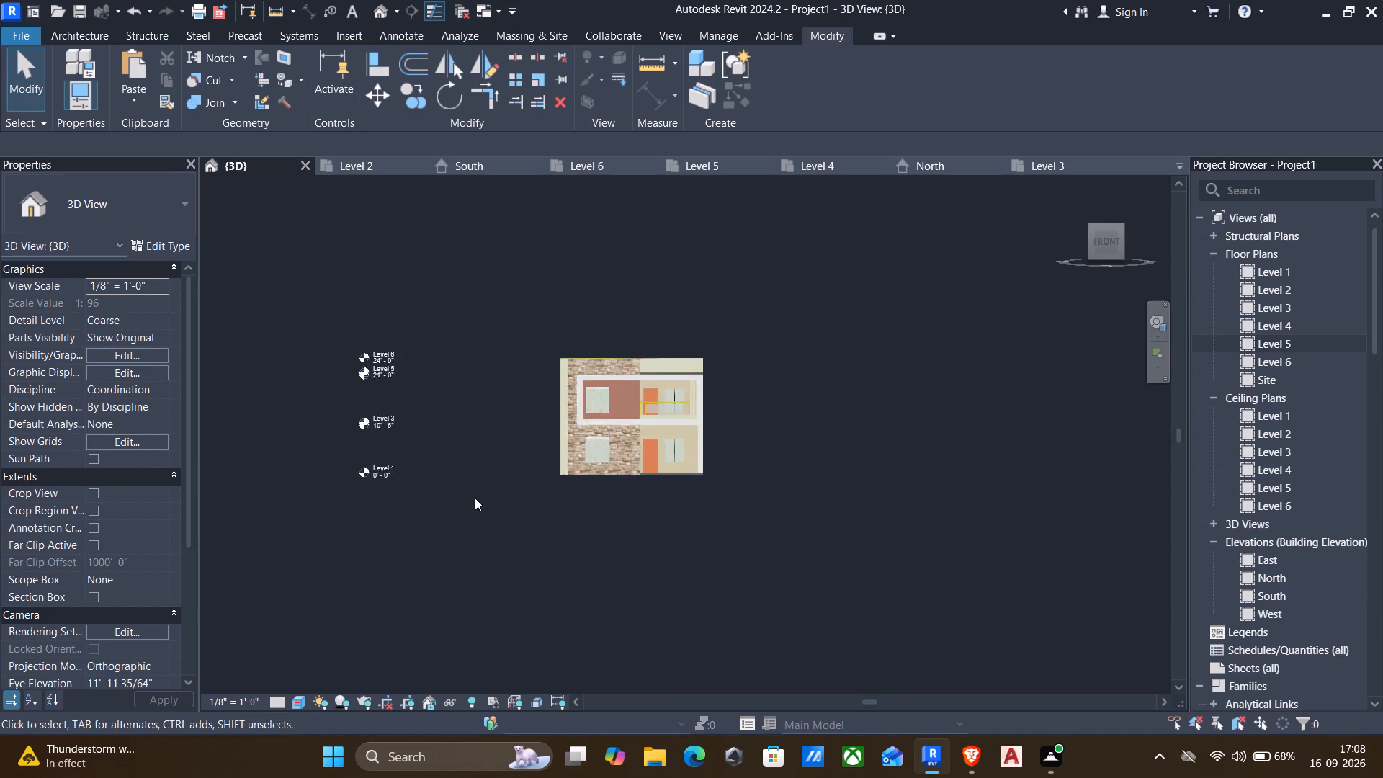
{"action": "scroll", "coordinate": [665, 375], "scroll_direction": "up", "scroll_amount": 7}
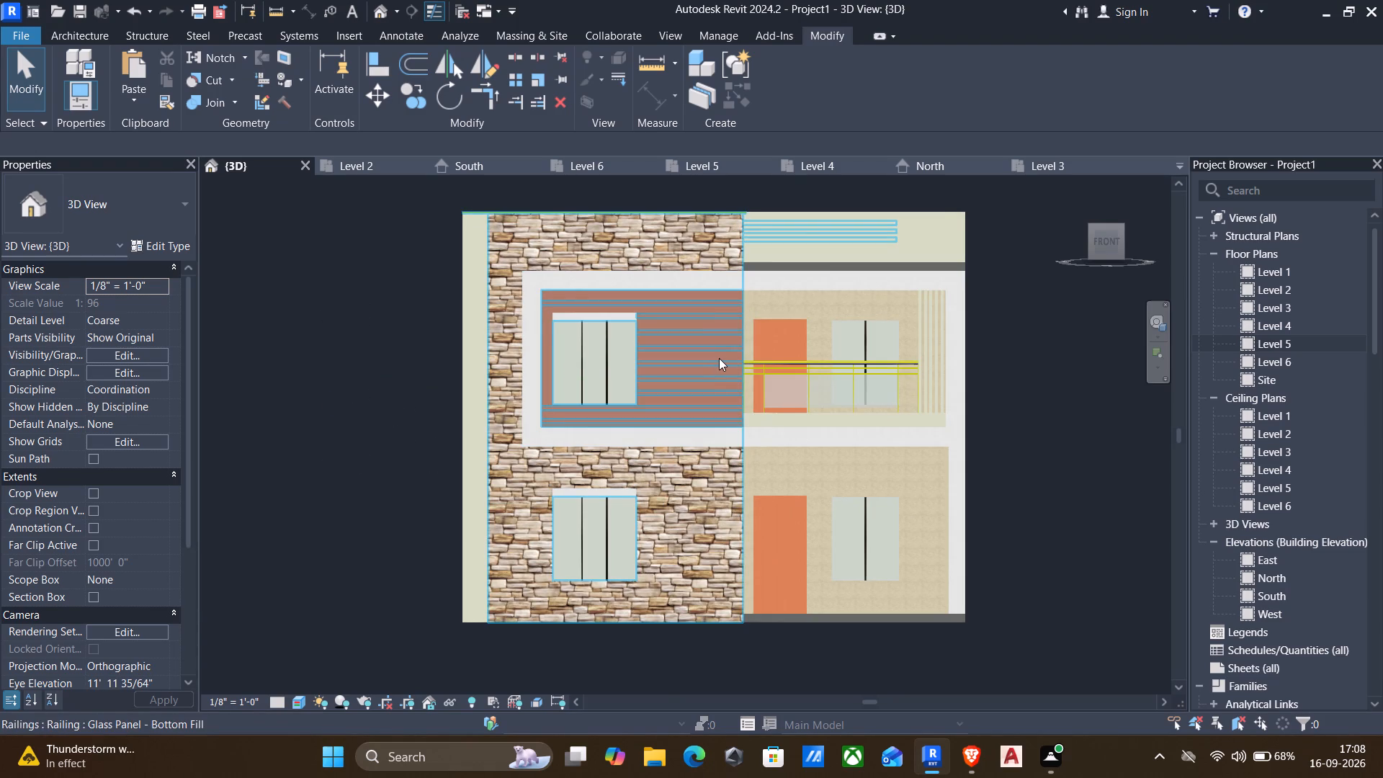
{"action": "scroll", "coordinate": [713, 357], "scroll_direction": "down", "scroll_amount": 1}
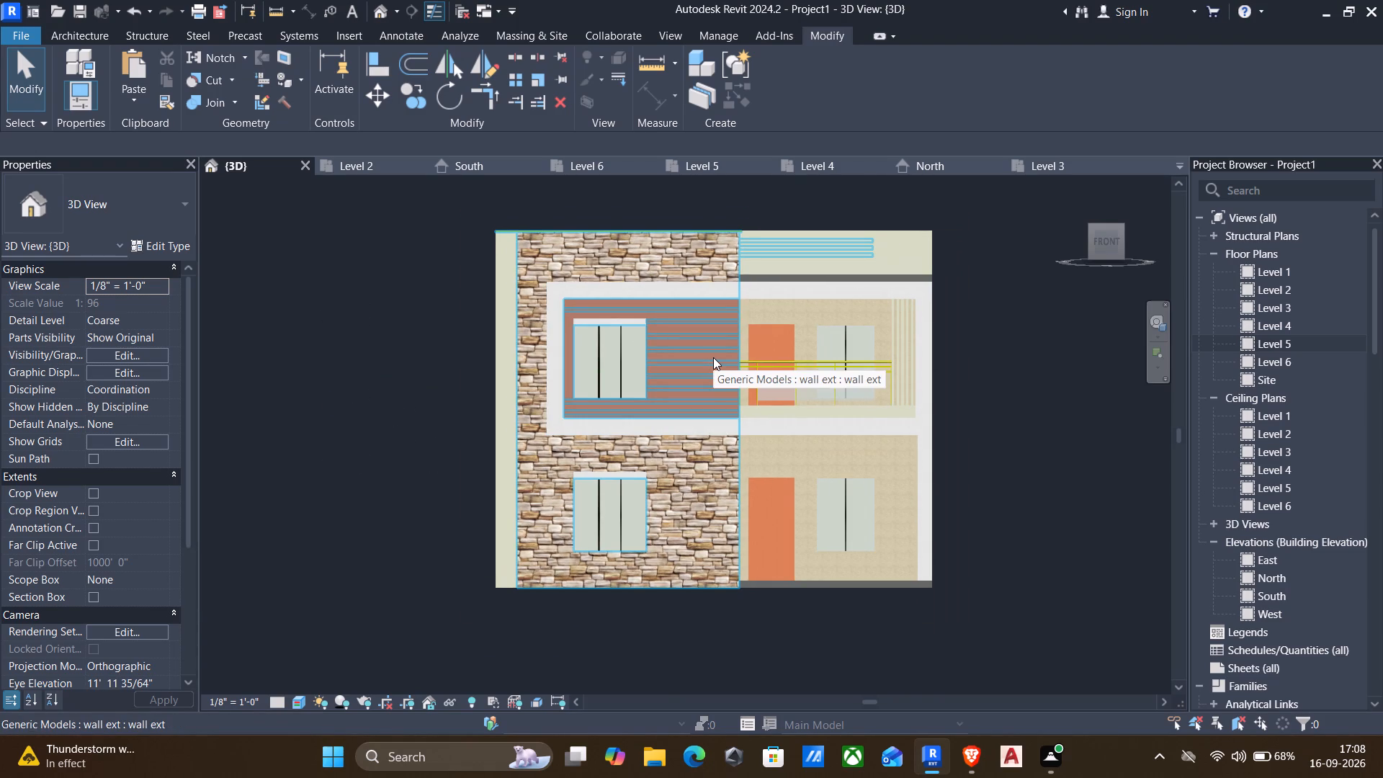
{"action": "scroll", "coordinate": [713, 357], "scroll_direction": "down", "scroll_amount": 2}
{"action": "middle_click_drag", "start_coordinate": [701, 380], "coordinate": [789, 457], "text": "shift"}
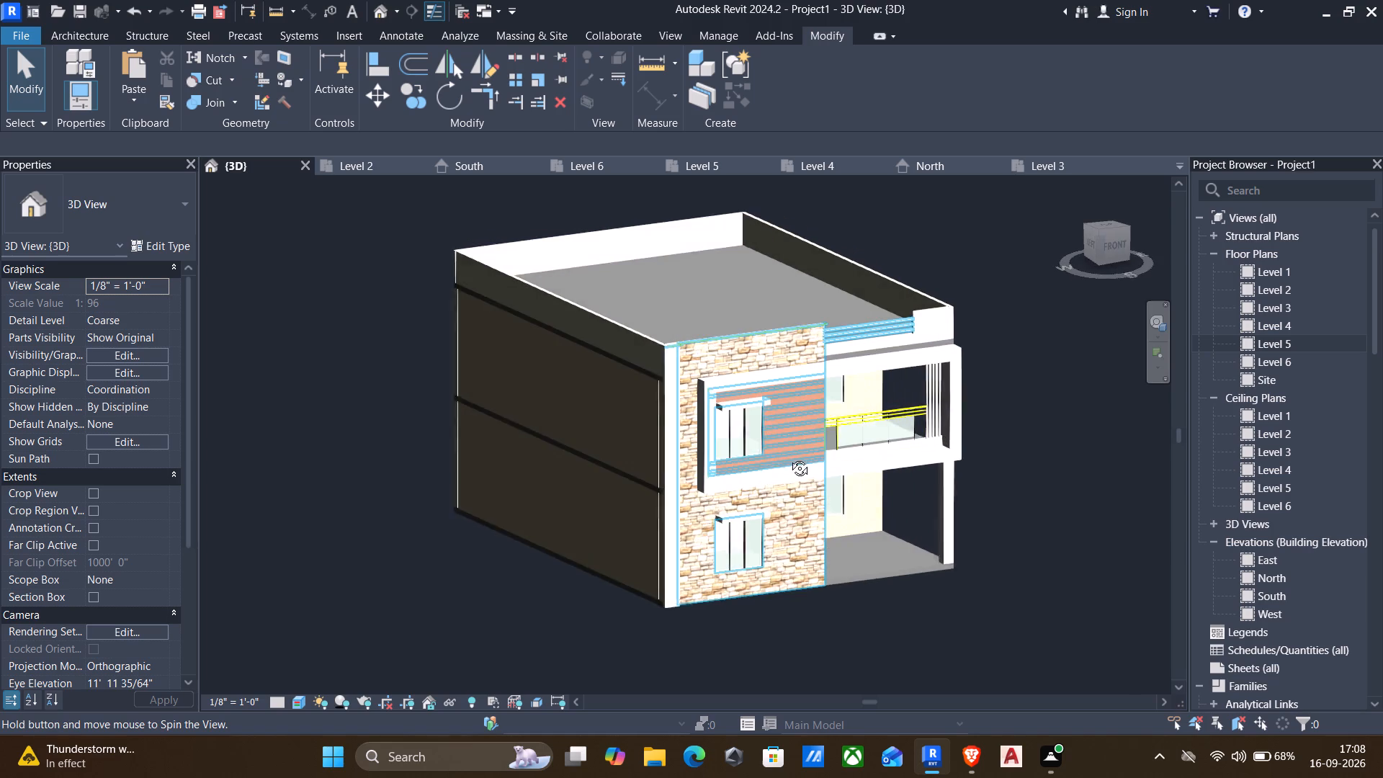
{"action": "middle_click_drag", "start_coordinate": [789, 457], "coordinate": [792, 457], "text": "shift"}
{"action": "scroll", "coordinate": [784, 408], "scroll_direction": "up", "scroll_amount": 2}
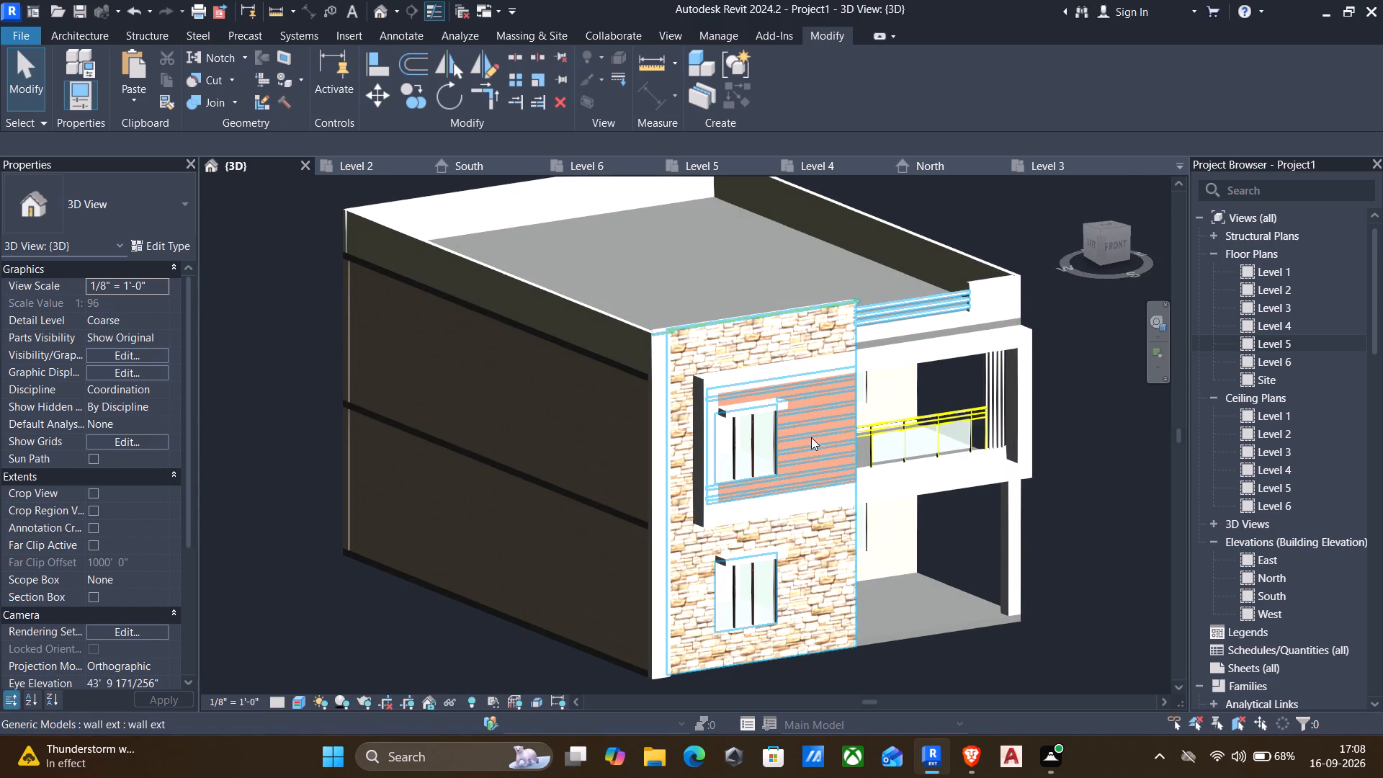
{"action": "middle_click_drag", "start_coordinate": [812, 441], "coordinate": [622, 502], "text": "shift"}
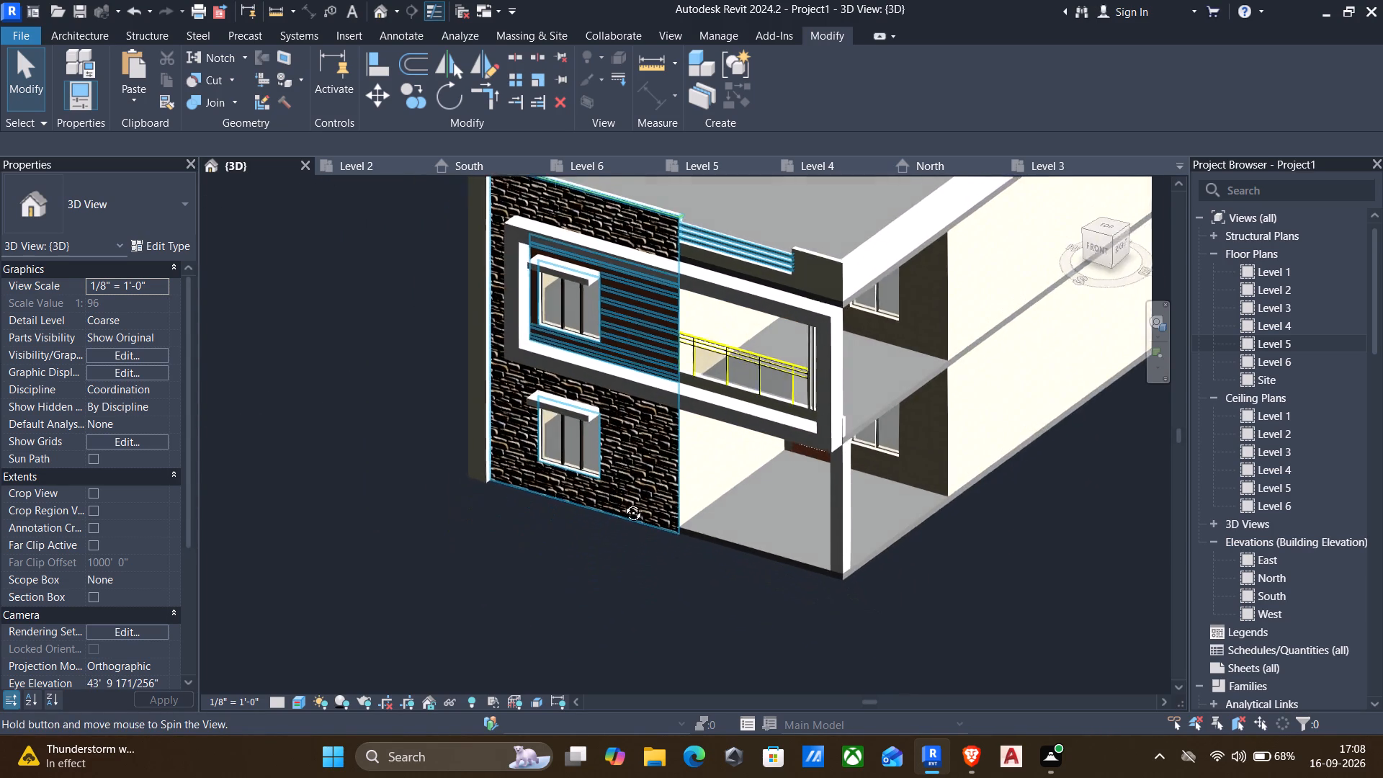
{"action": "middle_click_drag", "start_coordinate": [622, 502], "coordinate": [622, 470], "text": "shift"}
{"action": "scroll", "coordinate": [622, 470], "scroll_direction": "up", "scroll_amount": 1, "text": "shift"}
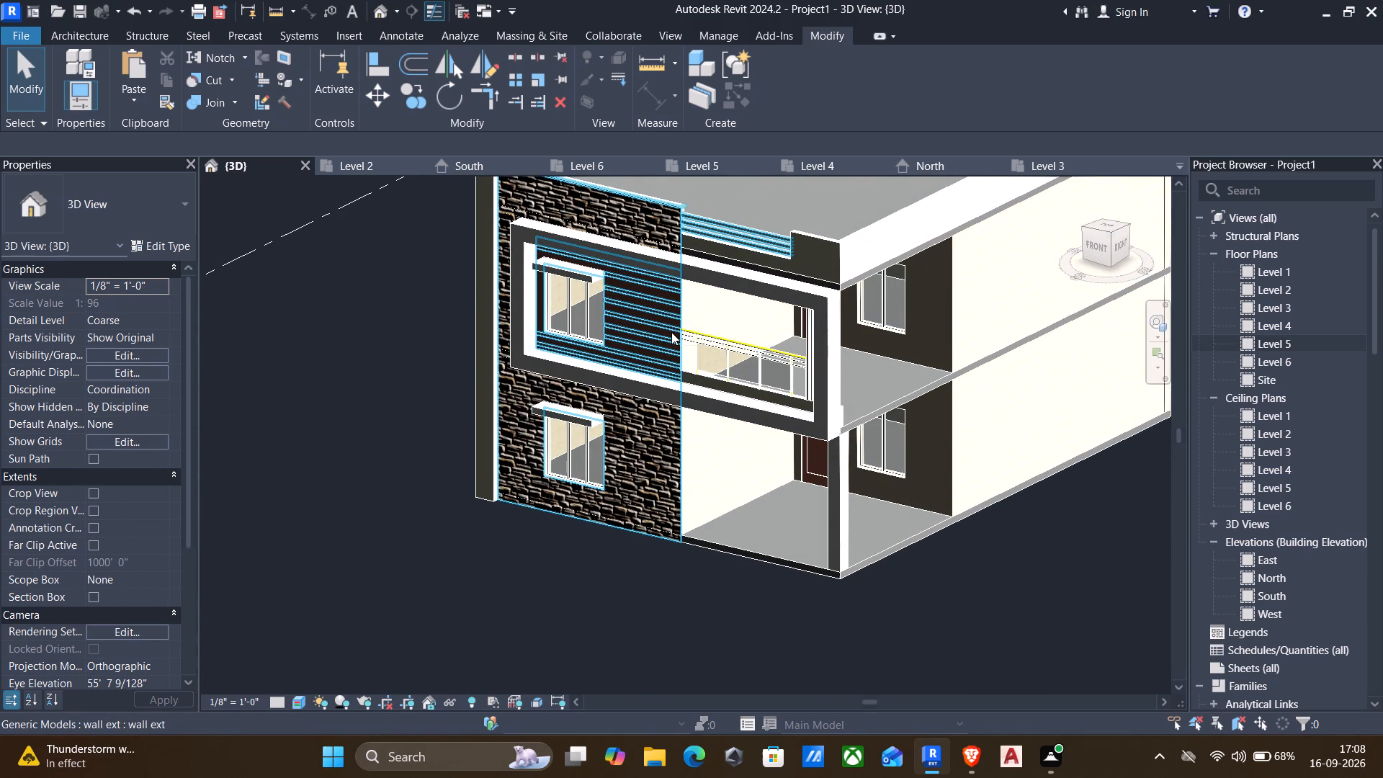
{"action": "middle_click_drag", "start_coordinate": [581, 325], "coordinate": [605, 385]}
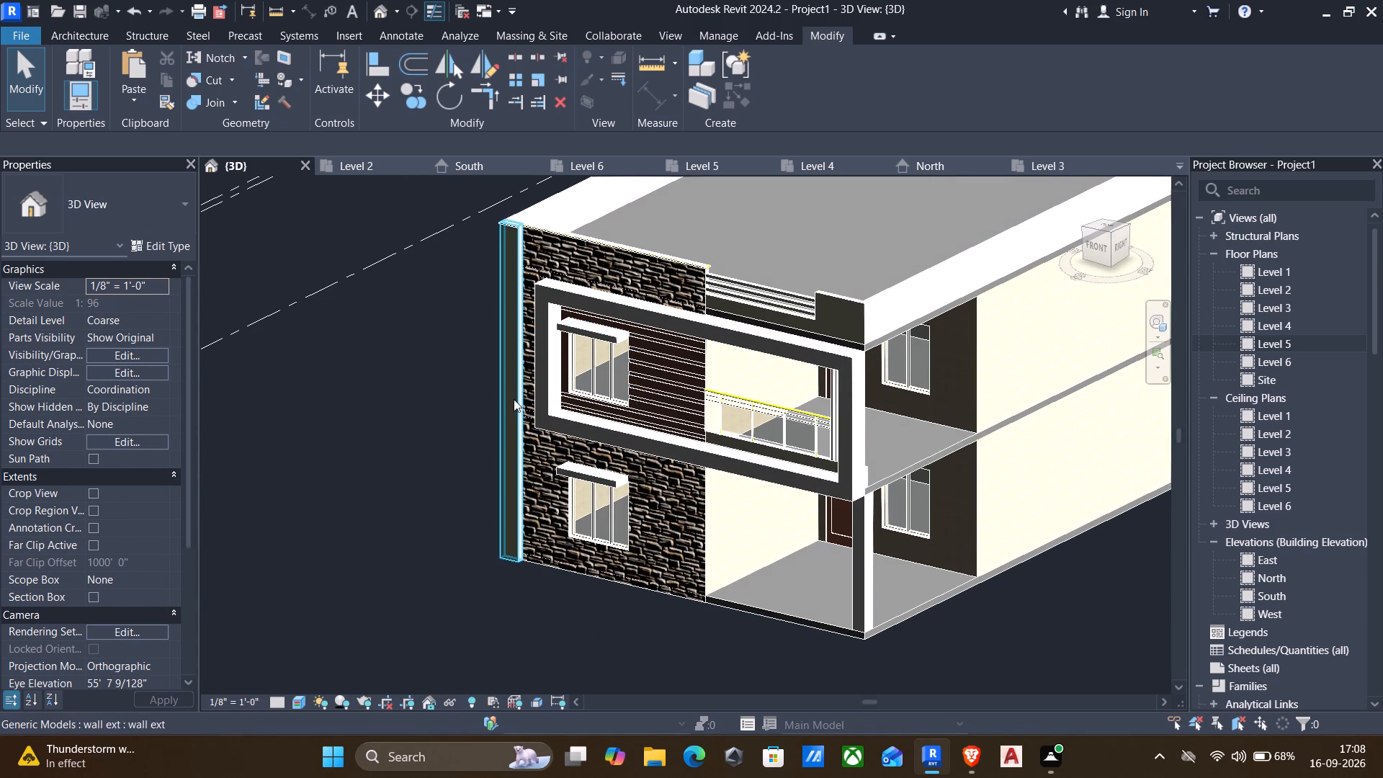
{"action": "middle_click_drag", "start_coordinate": [512, 402], "coordinate": [653, 363], "text": "shift"}
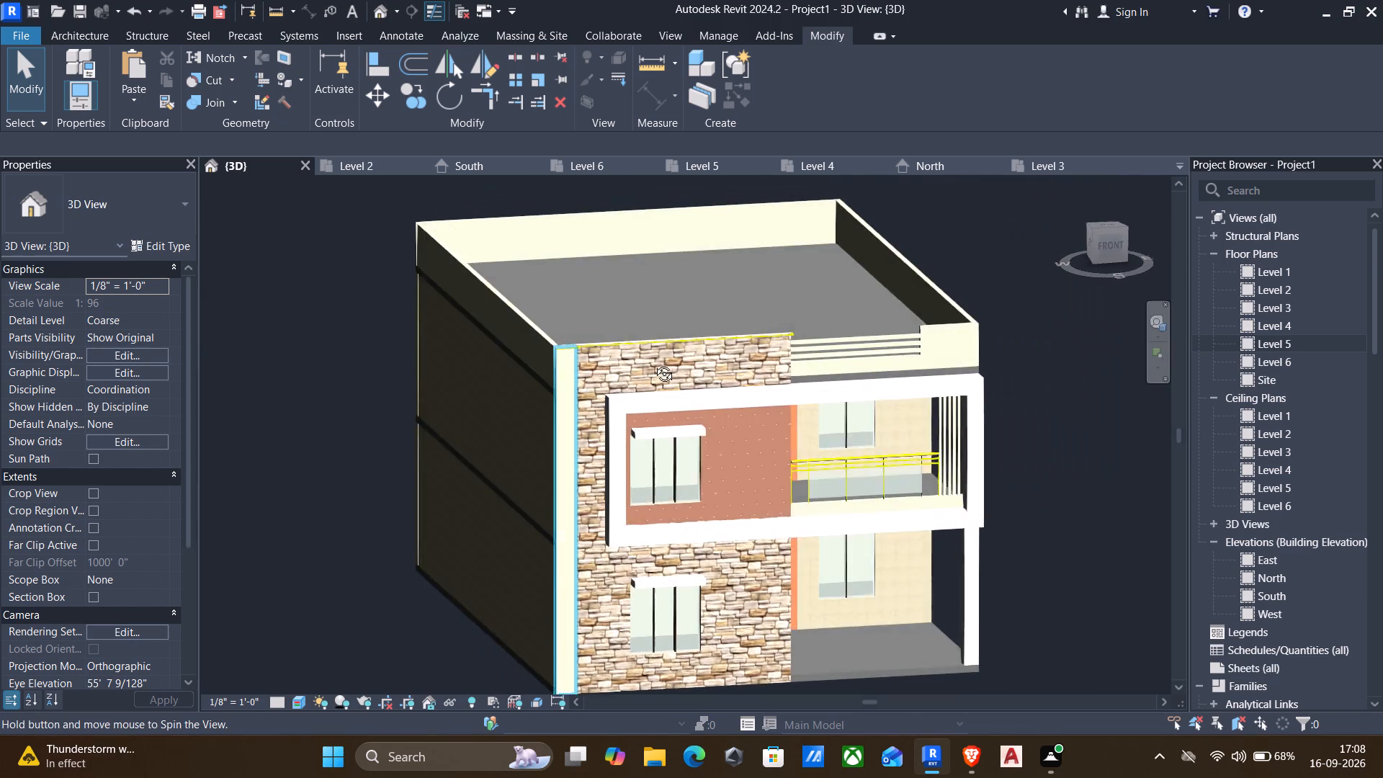
{"action": "middle_click_drag", "start_coordinate": [653, 363], "coordinate": [660, 361], "text": "shift"}
{"action": "middle_click_drag", "start_coordinate": [766, 483], "coordinate": [717, 462]}
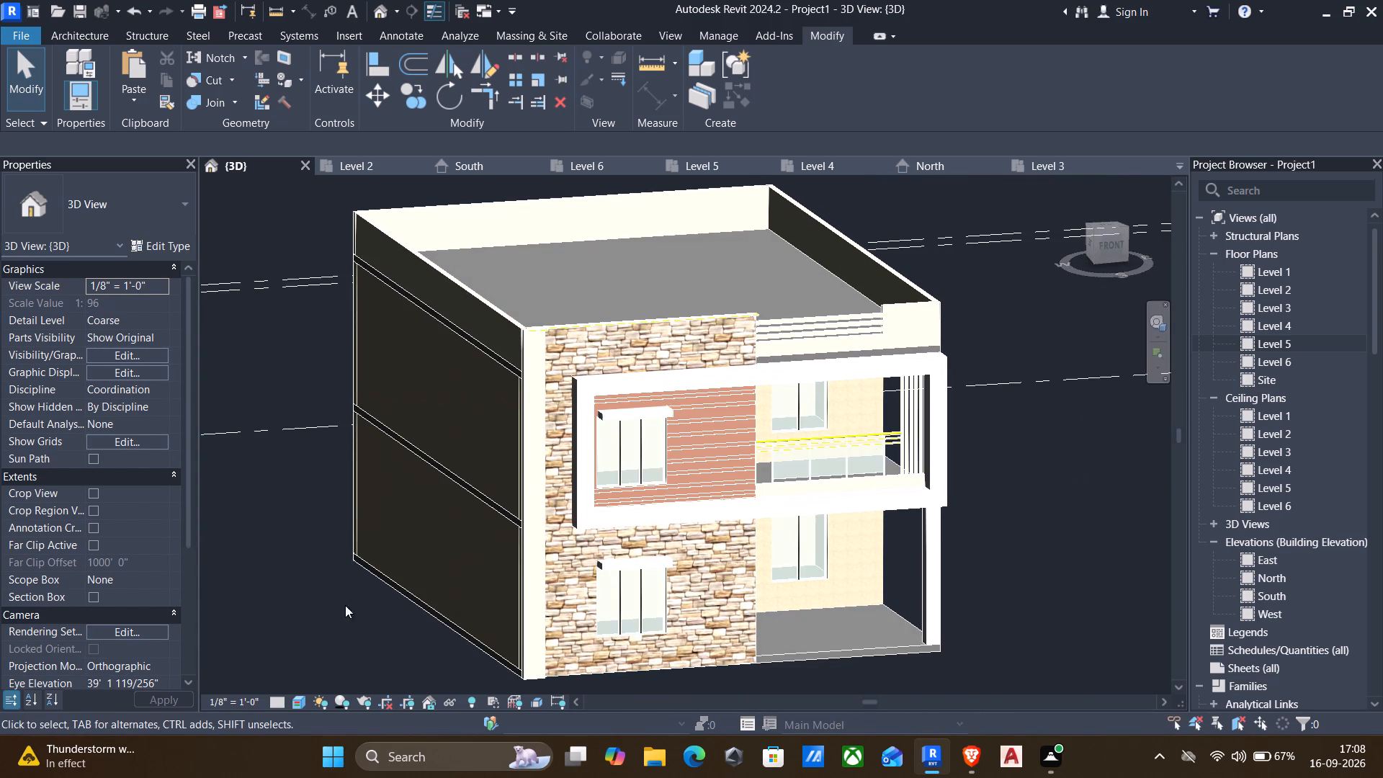
Set the 3D view's visual style to Shaded.
{"action": "left_click", "coordinate": [299, 702]}
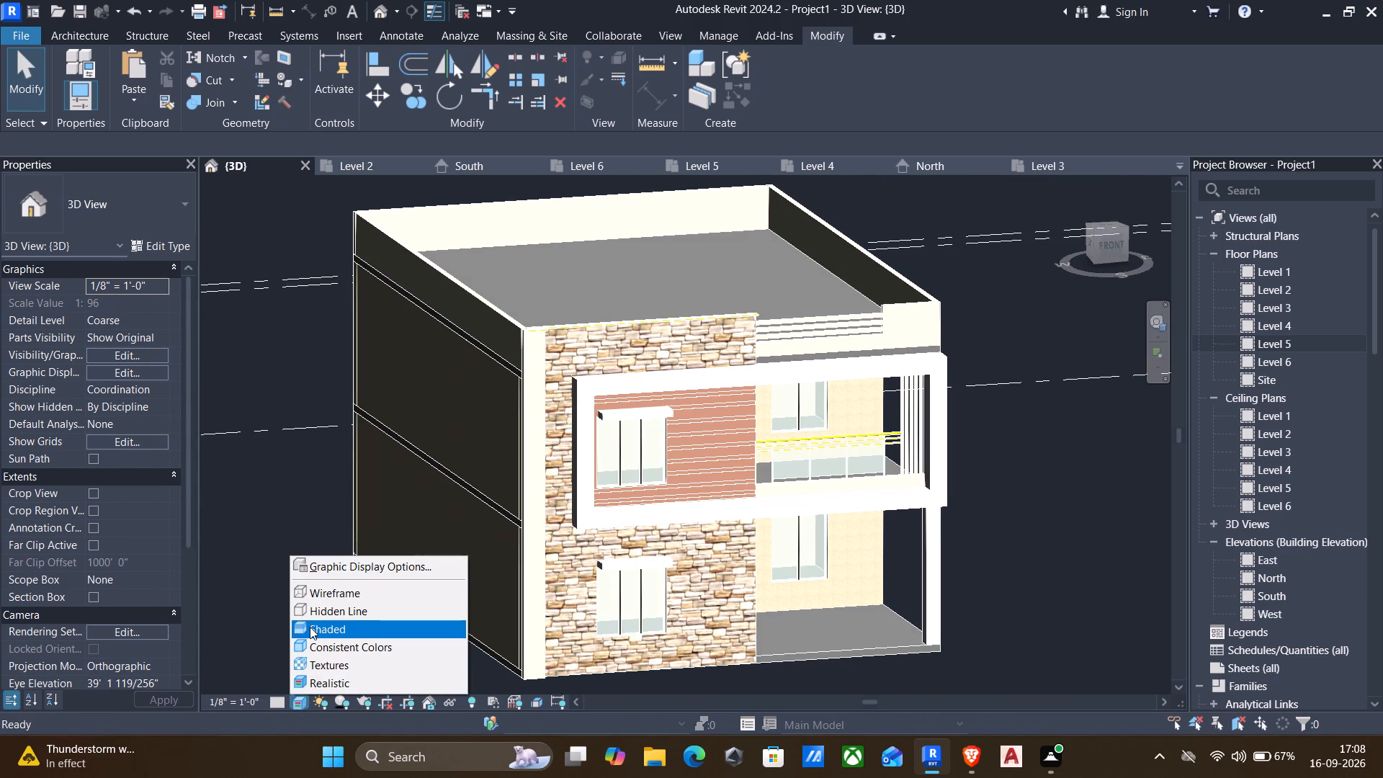
{"action": "left_click", "coordinate": [310, 627]}
Open the panel material of the ground-floor entrance door's 36" x 84" type for editing.
{"action": "scroll", "coordinate": [813, 457], "scroll_direction": "up", "scroll_amount": 2}
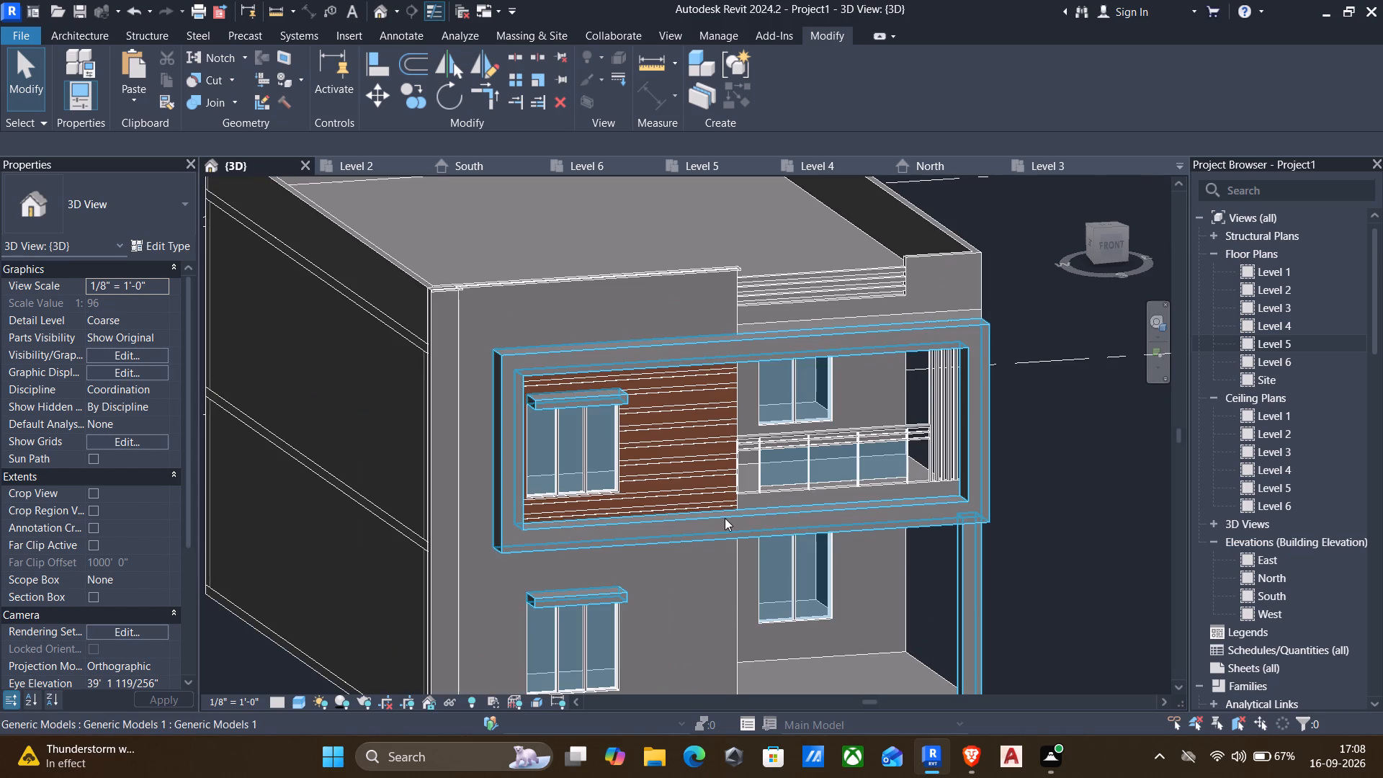
{"action": "scroll", "coordinate": [693, 515], "scroll_direction": "up", "scroll_amount": 3}
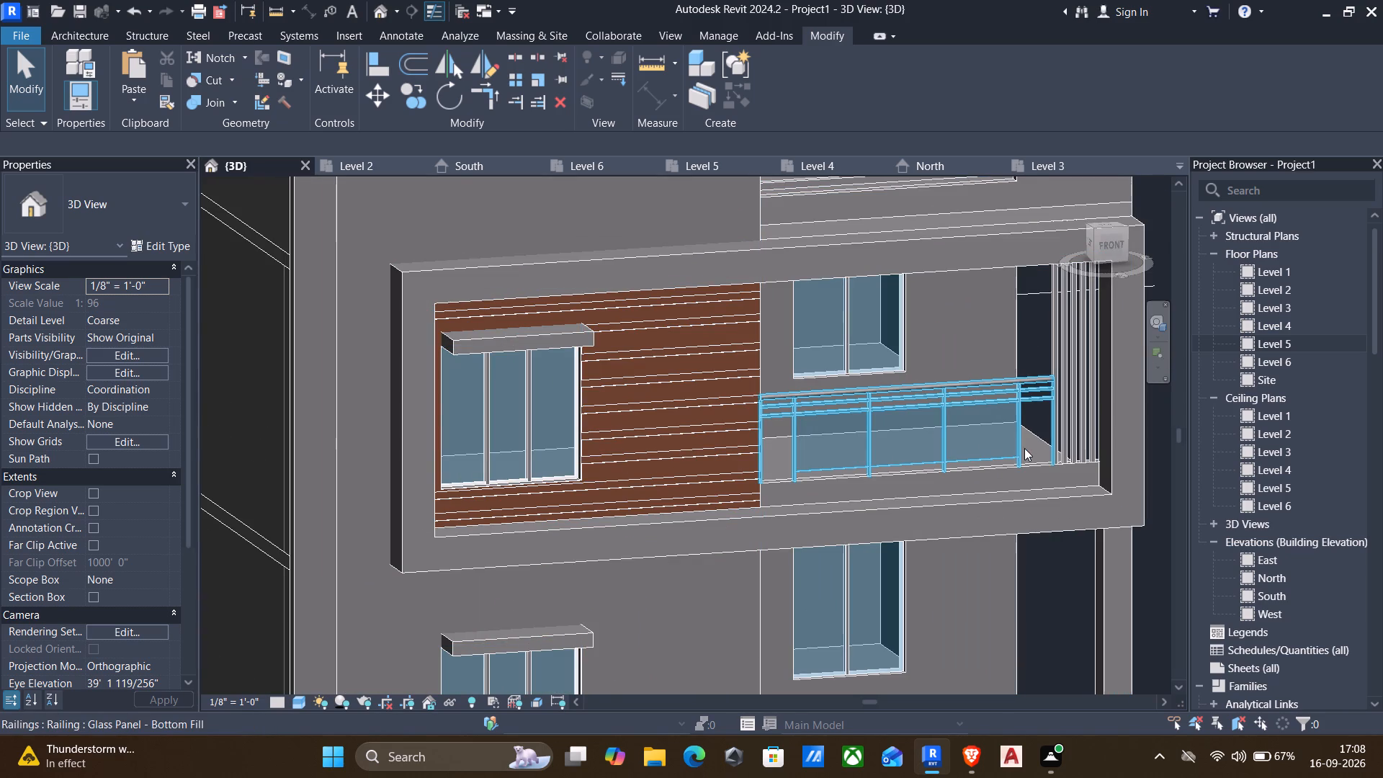
{"action": "middle_click_drag", "start_coordinate": [1024, 487], "coordinate": [950, 502], "text": "shift"}
{"action": "scroll", "coordinate": [673, 455], "scroll_direction": "down", "scroll_amount": 1}
{"action": "middle_click_drag", "start_coordinate": [675, 462], "coordinate": [697, 421]}
{"action": "scroll", "coordinate": [697, 419], "scroll_direction": "down", "scroll_amount": 1}
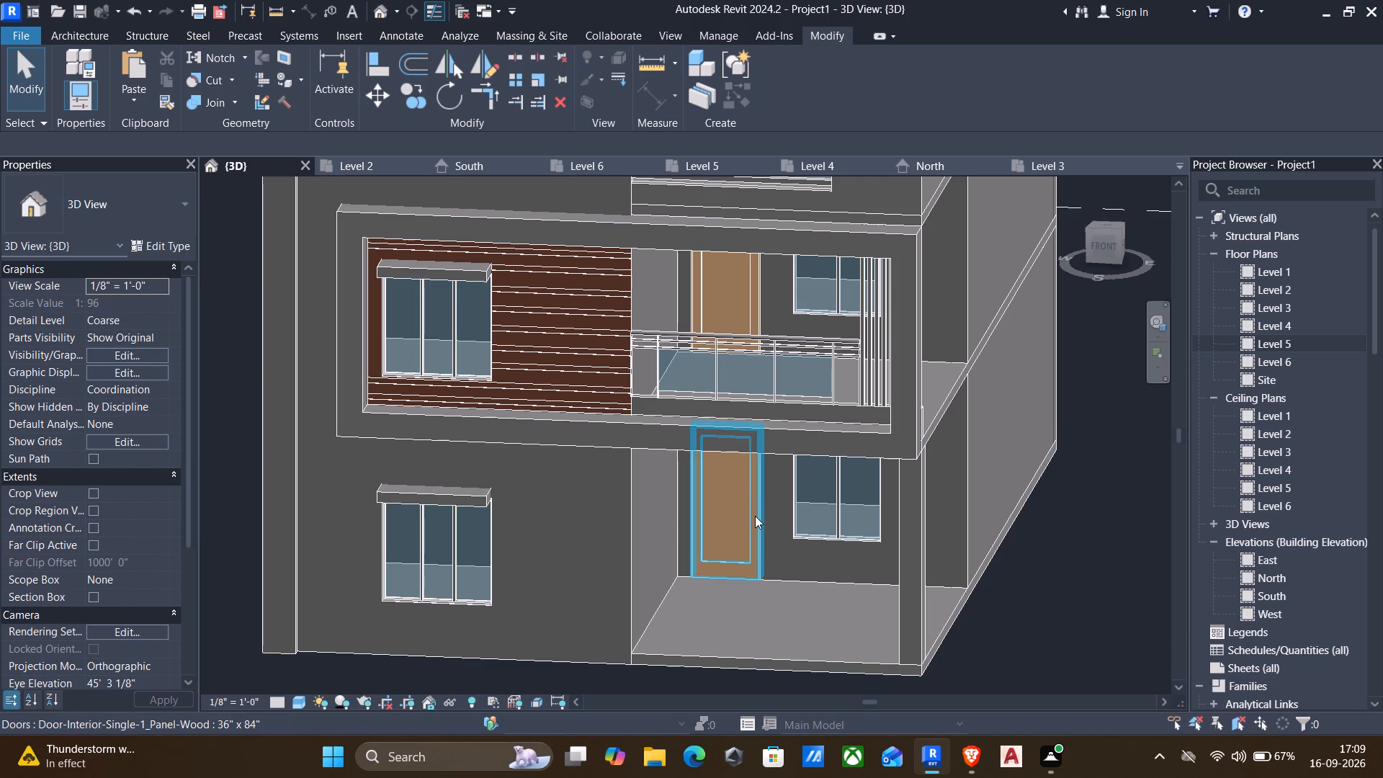
{"action": "left_click", "coordinate": [755, 516]}
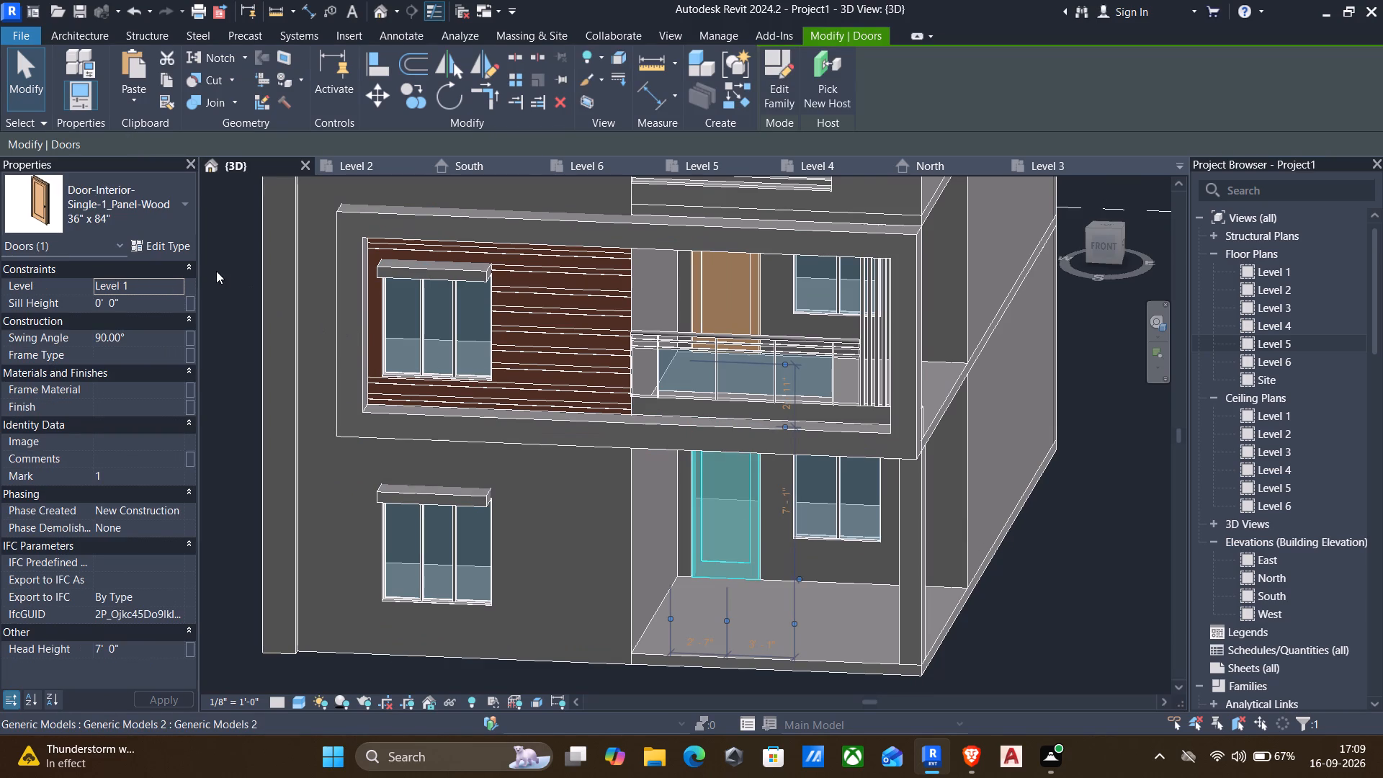
{"action": "left_click", "coordinate": [184, 248]}
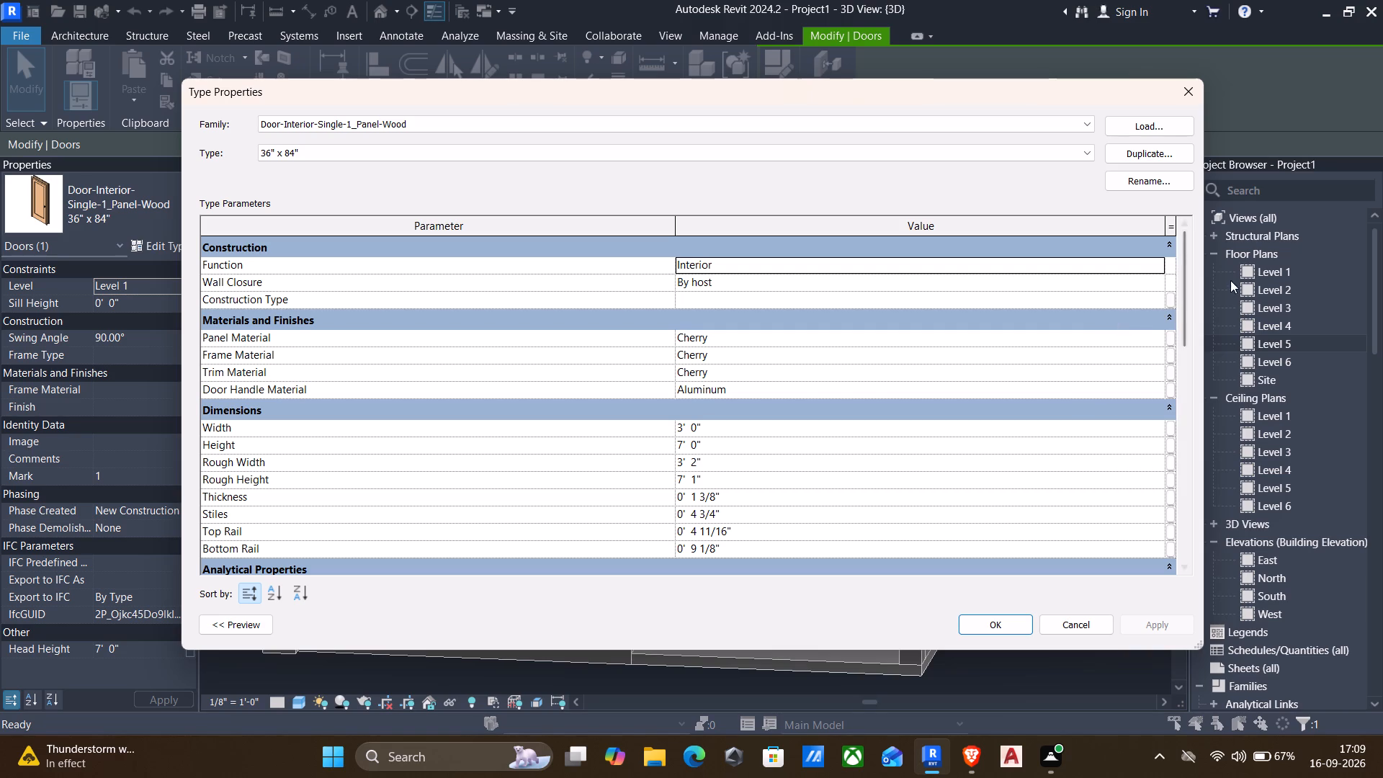
{"action": "left_click", "coordinate": [1160, 336]}
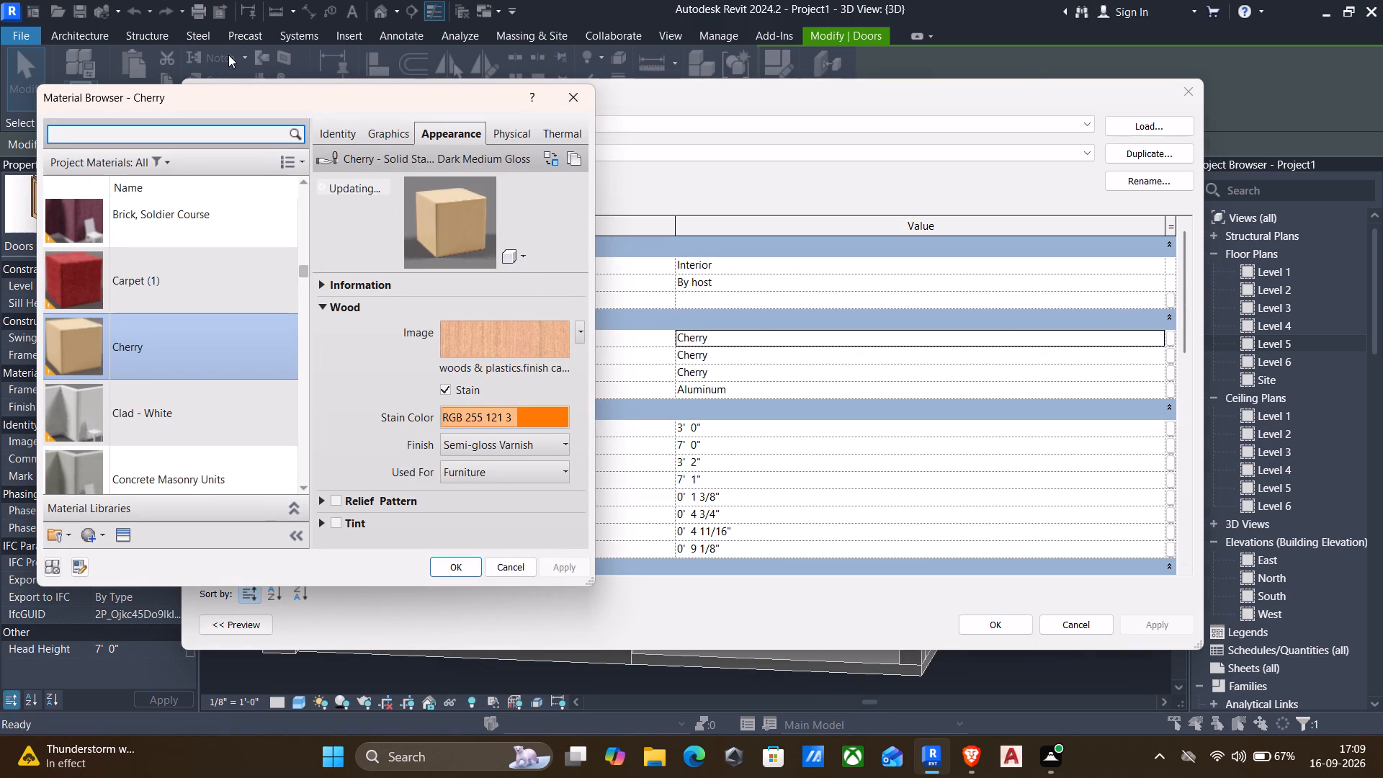
Look through the project materials for a suitable finish for the door panel.
{"action": "scroll", "coordinate": [184, 358], "scroll_direction": "down", "scroll_amount": 4}
{"action": "scroll", "coordinate": [184, 358], "scroll_direction": "up", "scroll_amount": 1}
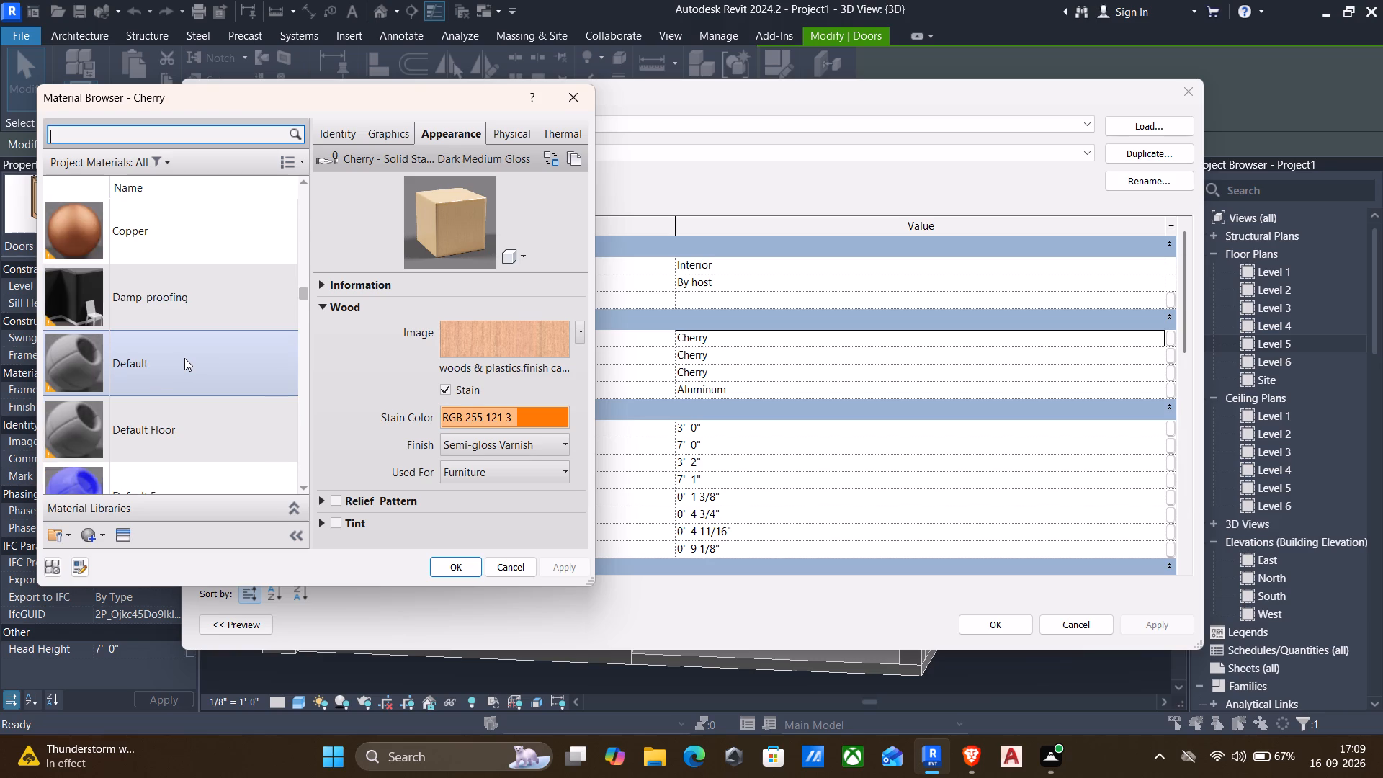
{"action": "scroll", "coordinate": [182, 331], "scroll_direction": "up", "scroll_amount": 3}
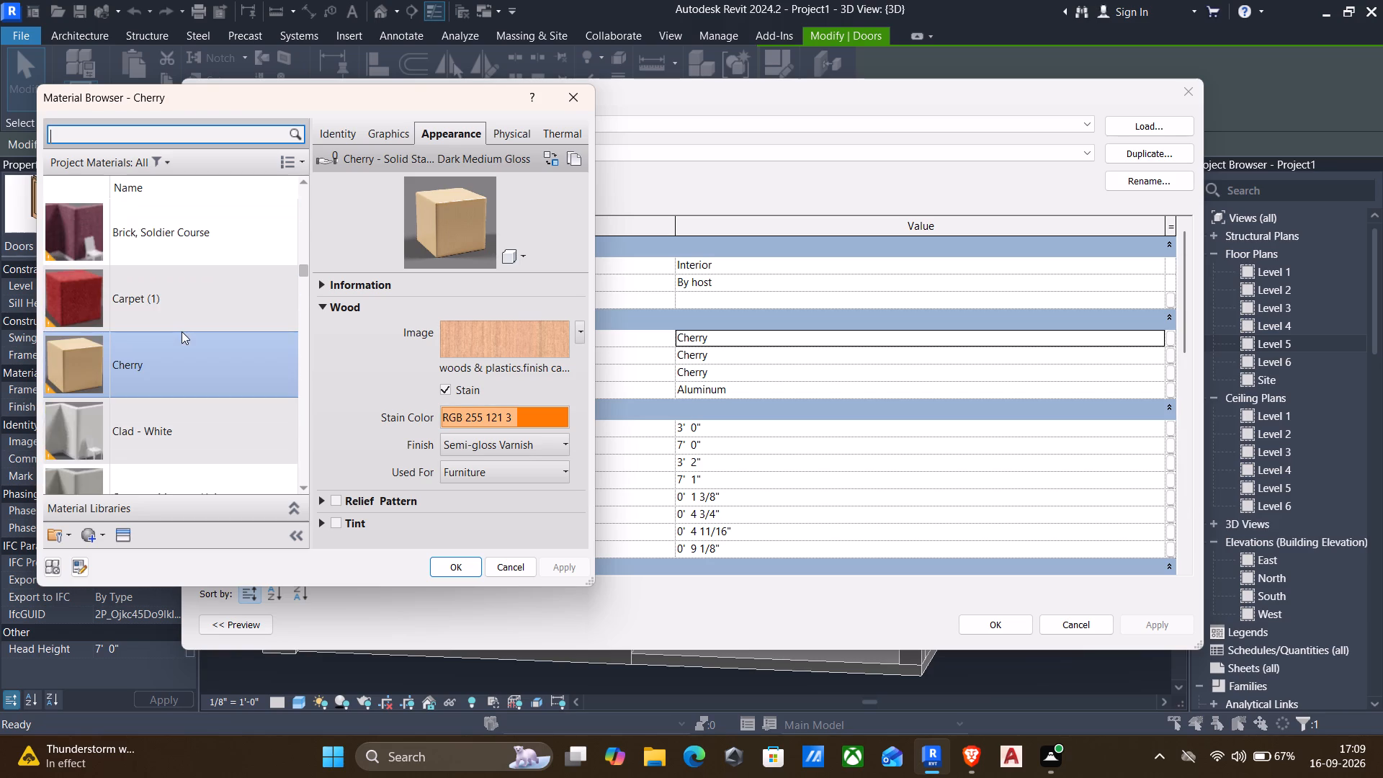
{"action": "scroll", "coordinate": [182, 331], "scroll_direction": "up", "scroll_amount": 15}
{"action": "scroll", "coordinate": [181, 331], "scroll_direction": "down", "scroll_amount": 3}
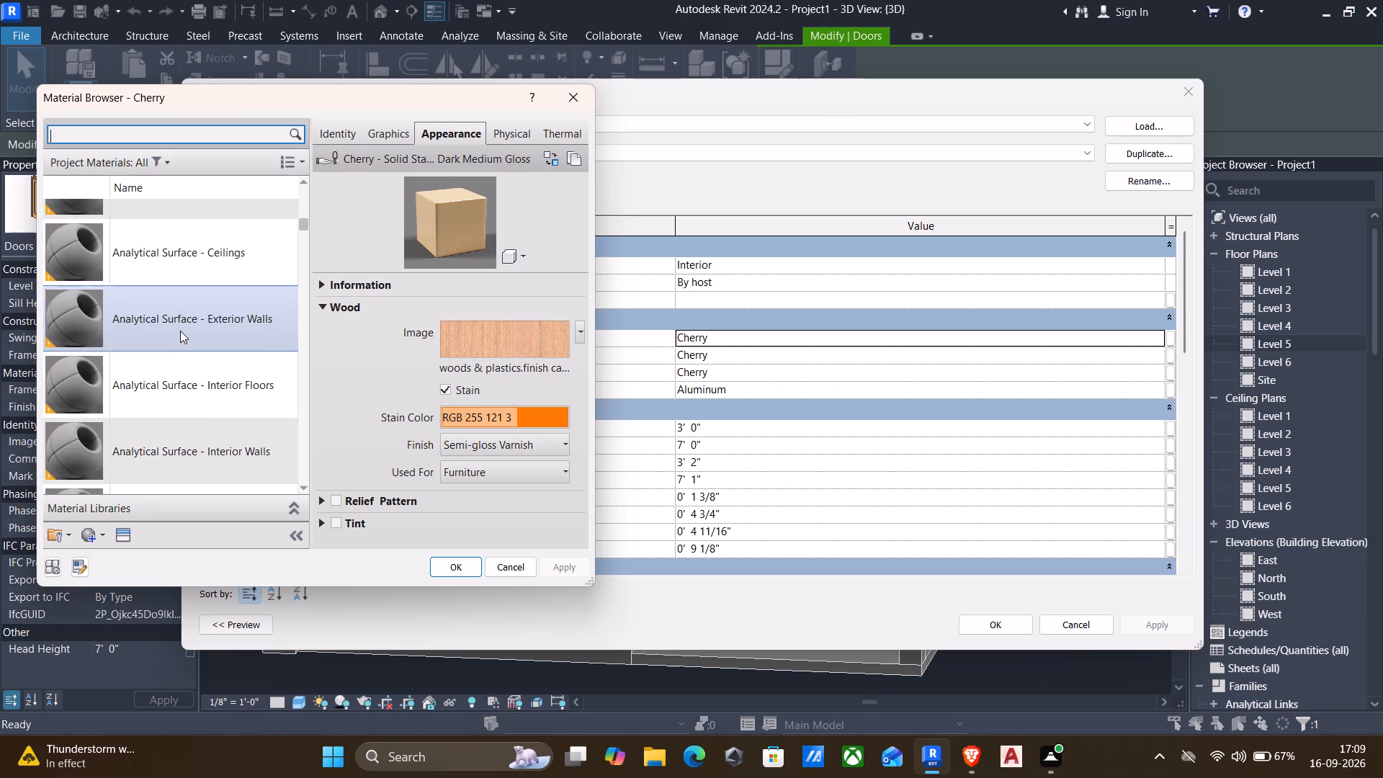
{"action": "scroll", "coordinate": [180, 331], "scroll_direction": "down", "scroll_amount": 20}
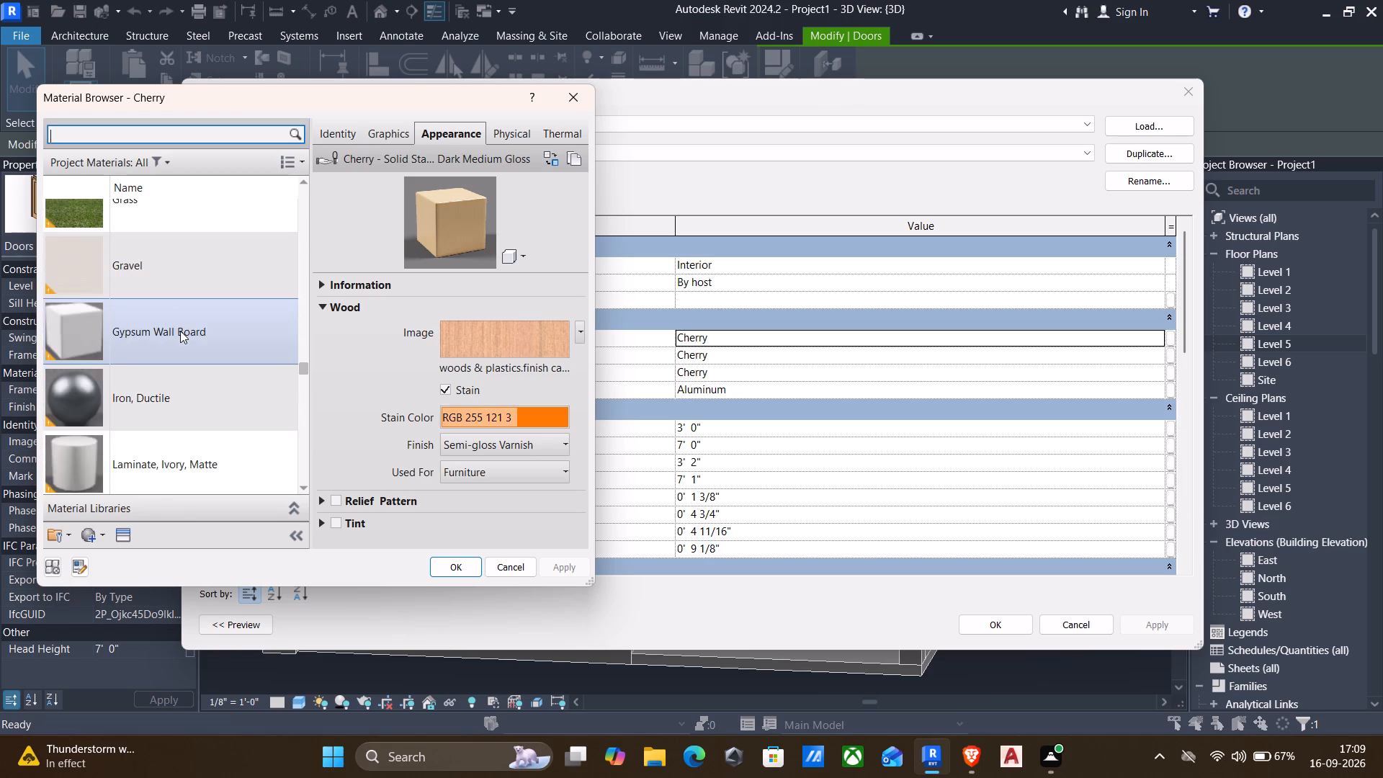
{"action": "scroll", "coordinate": [180, 331], "scroll_direction": "down", "scroll_amount": 17}
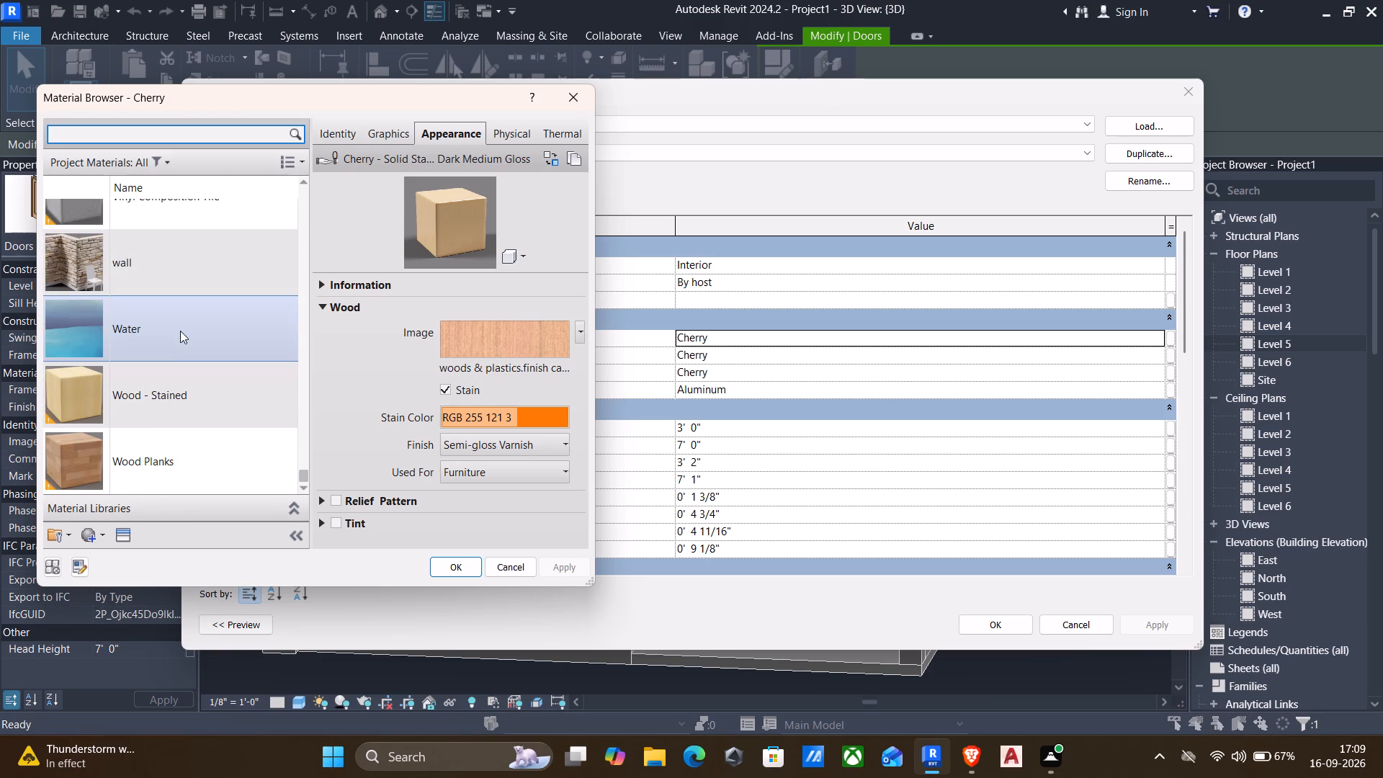
{"action": "scroll", "coordinate": [180, 331], "scroll_direction": "down", "scroll_amount": 8}
{"action": "scroll", "coordinate": [180, 331], "scroll_direction": "up", "scroll_amount": 5}
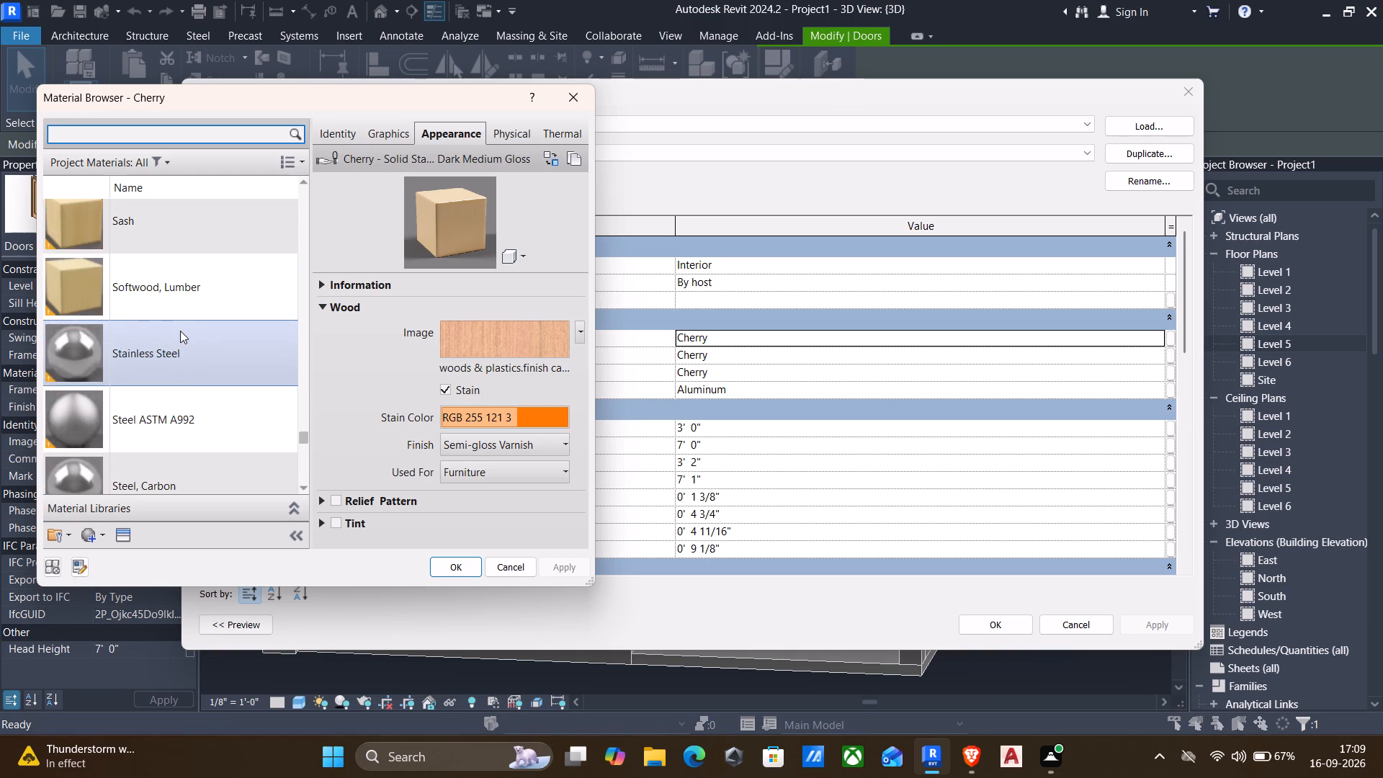
{"action": "scroll", "coordinate": [180, 331], "scroll_direction": "up", "scroll_amount": 6}
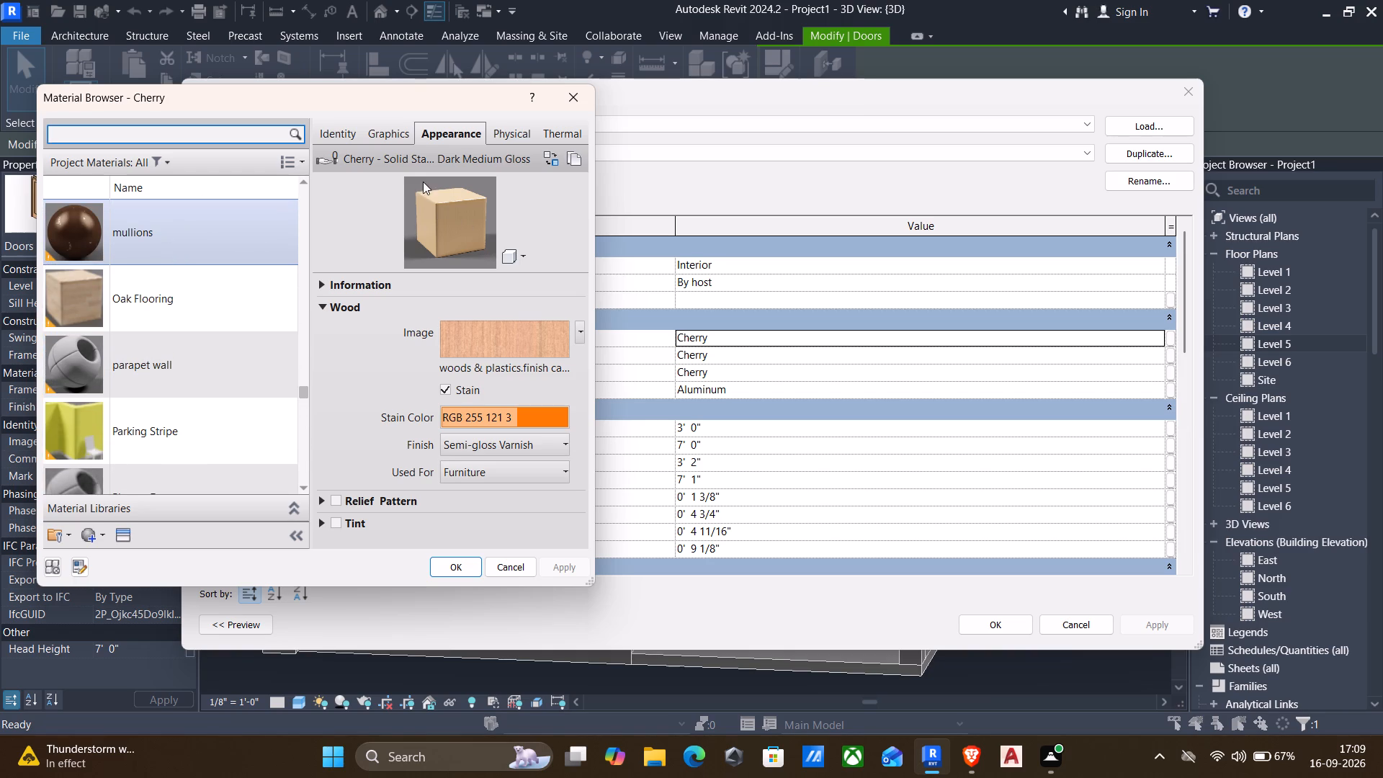
Create a new project material and name it "door".
{"action": "left_click", "coordinate": [88, 527]}
{"action": "left_click", "coordinate": [116, 558]}
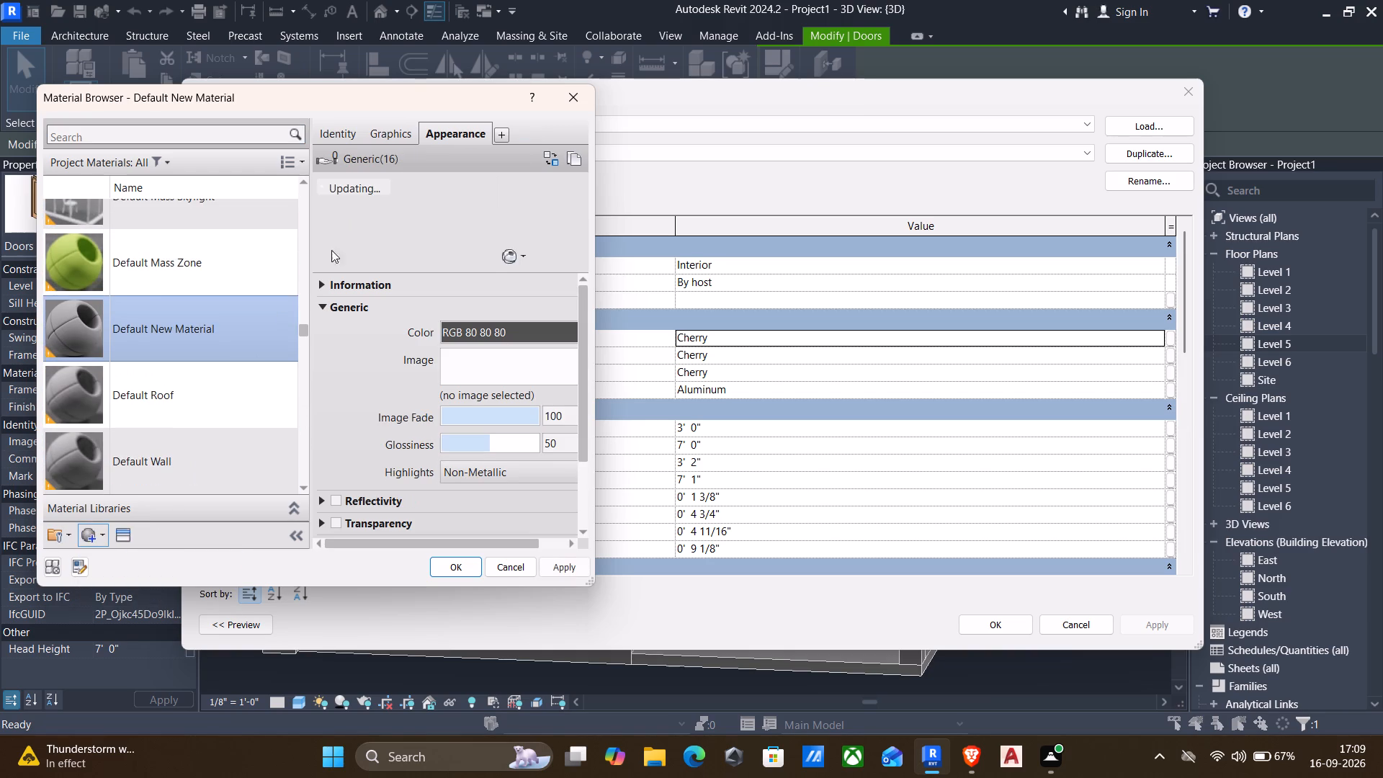
{"action": "left_click", "coordinate": [335, 133]}
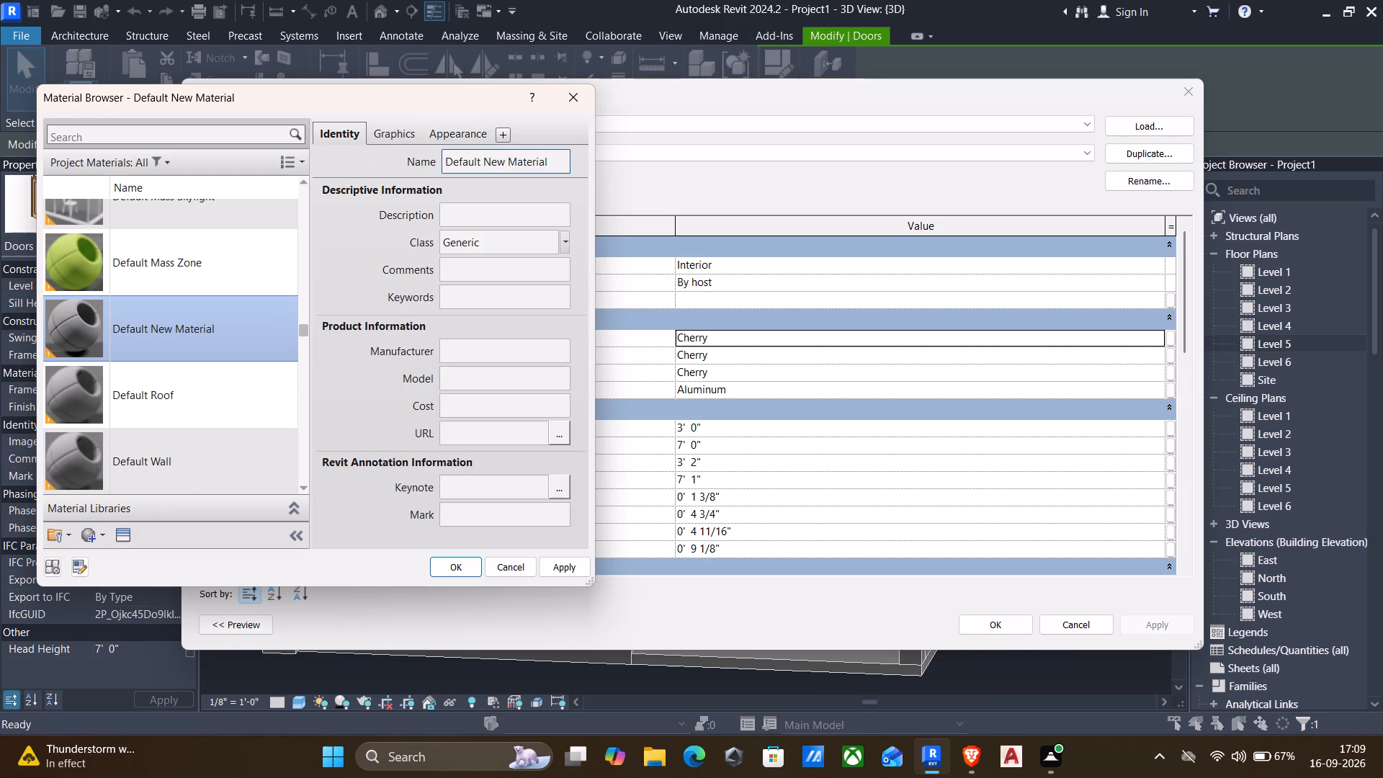
{"action": "left_click_drag", "start_coordinate": [558, 160], "coordinate": [399, 166]}
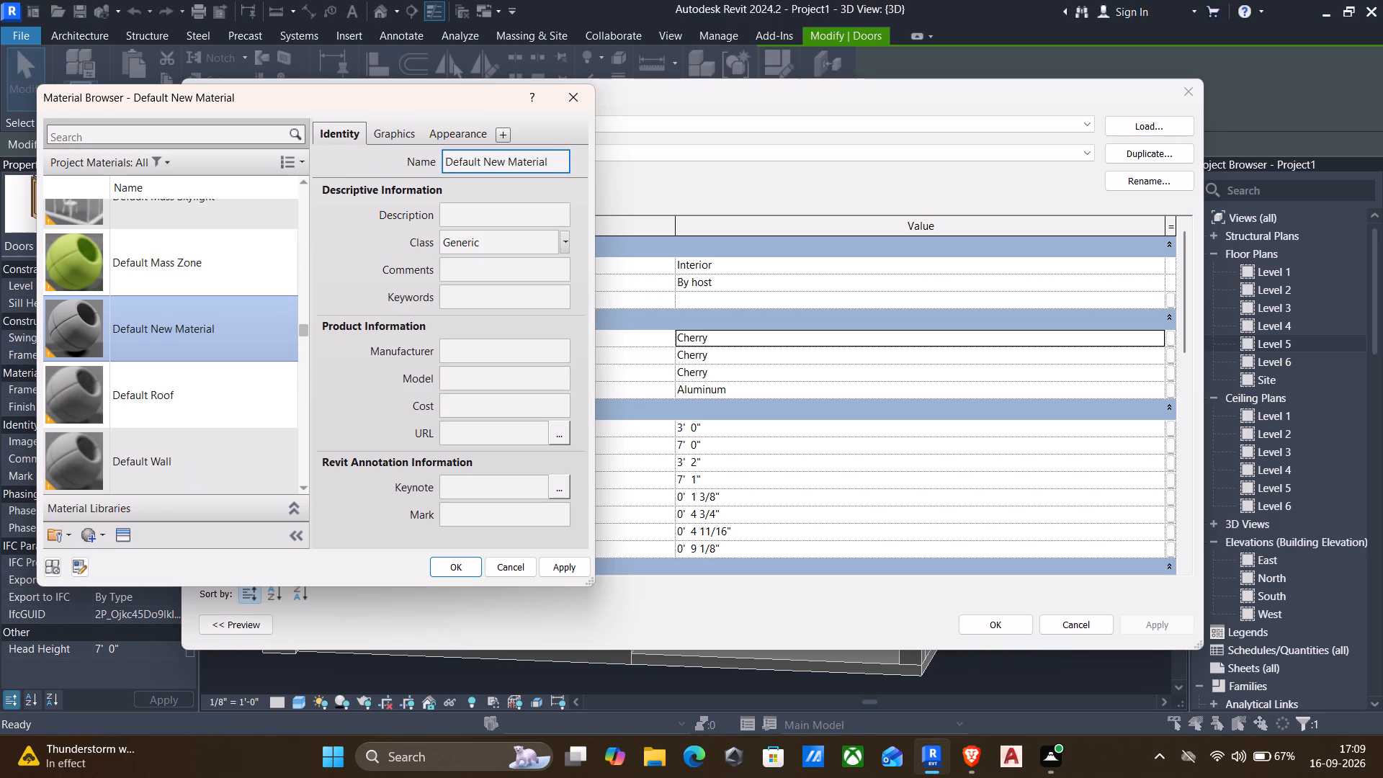
{"action": "left_click_drag", "start_coordinate": [554, 160], "coordinate": [443, 174]}
{"action": "left_click_drag", "start_coordinate": [443, 174], "coordinate": [392, 145]}
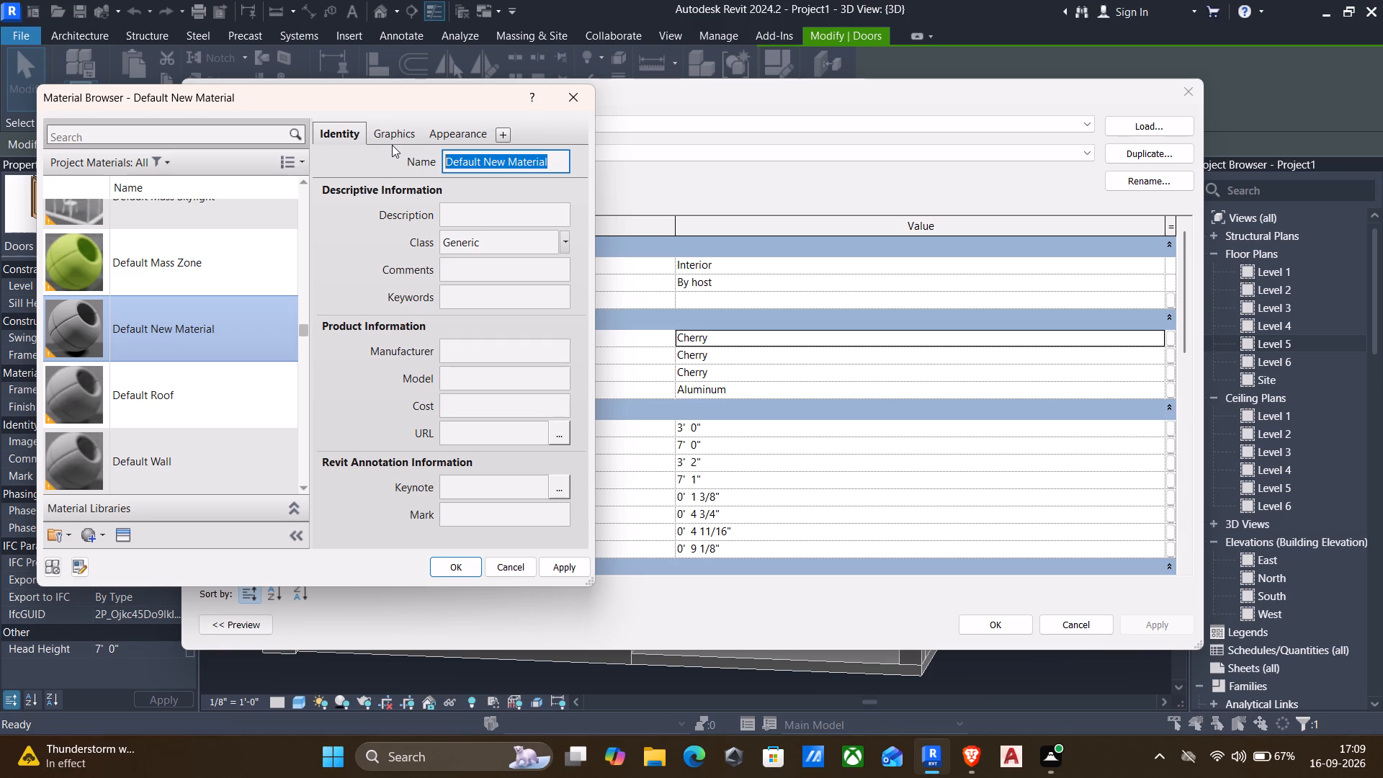
{"action": "key", "text": "BackSpace"}
{"action": "type", "text": "door"}
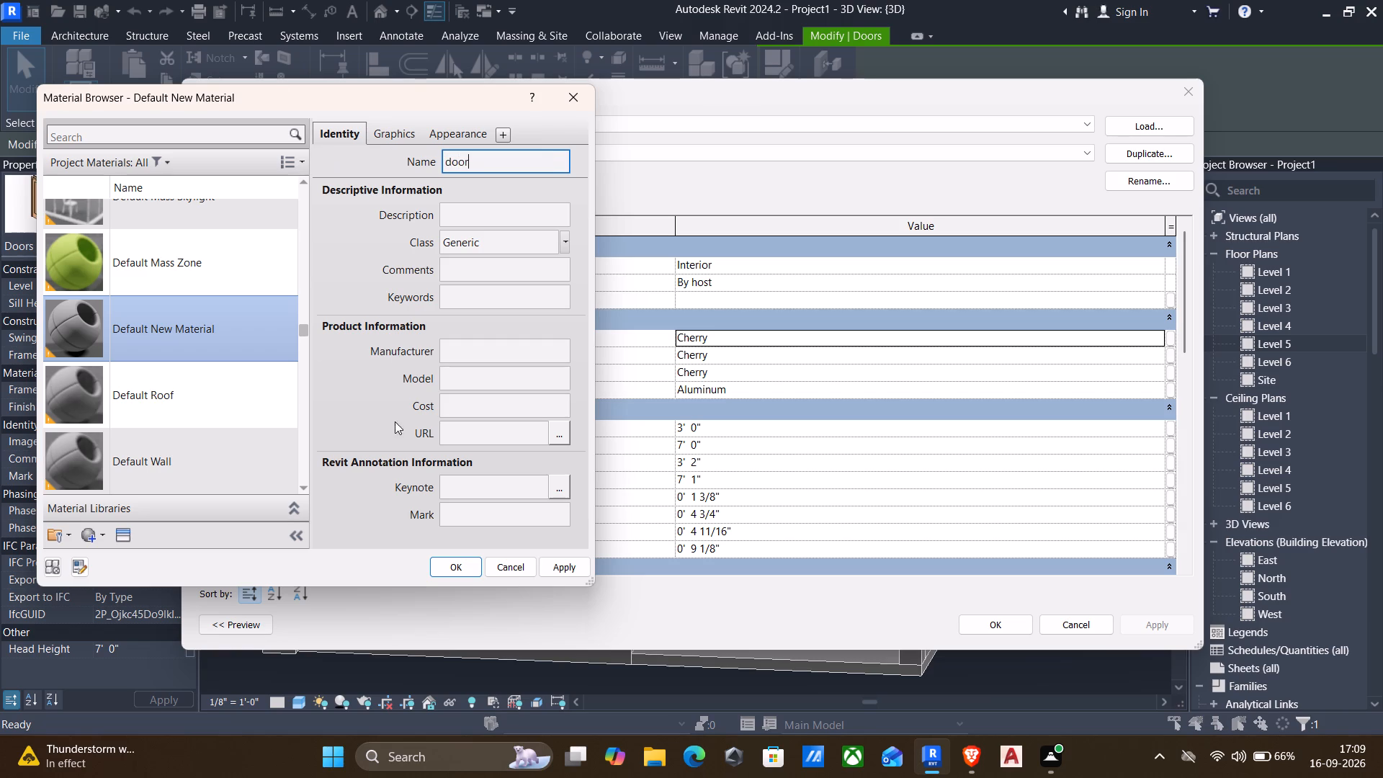
{"action": "left_click", "coordinate": [563, 568]}
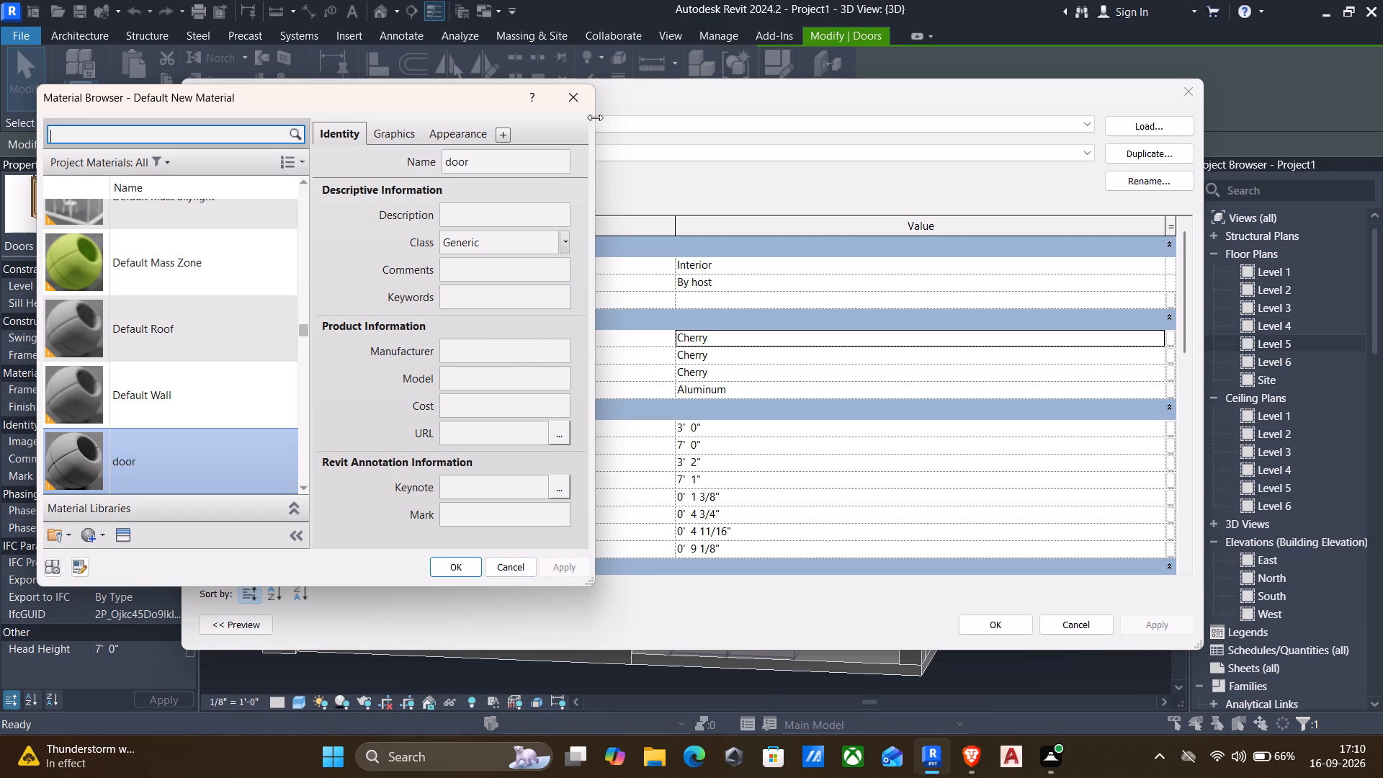
Replace the door material's appearance with the Andiroba wood asset from the Appearance Library and browse the other wood assets.
{"action": "left_click", "coordinate": [484, 128]}
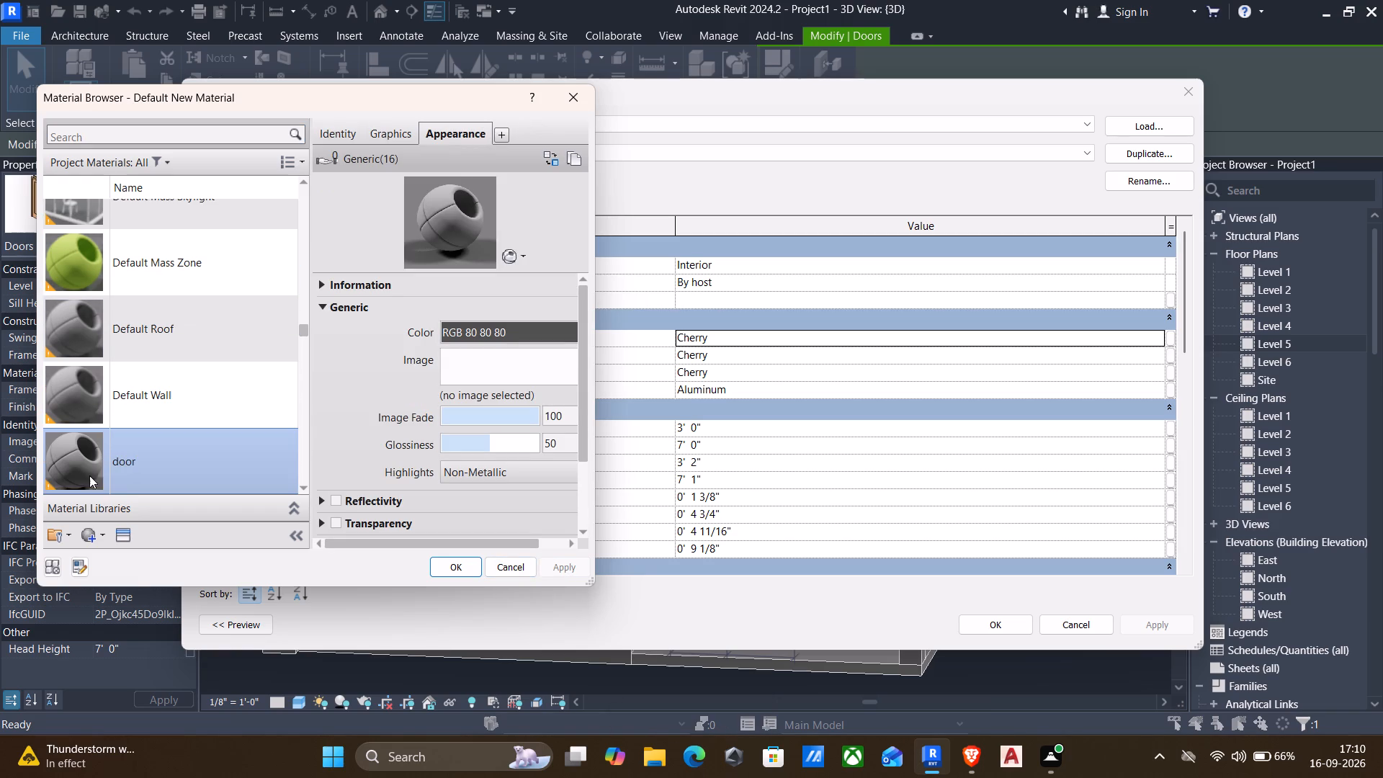
{"action": "left_click", "coordinate": [122, 537]}
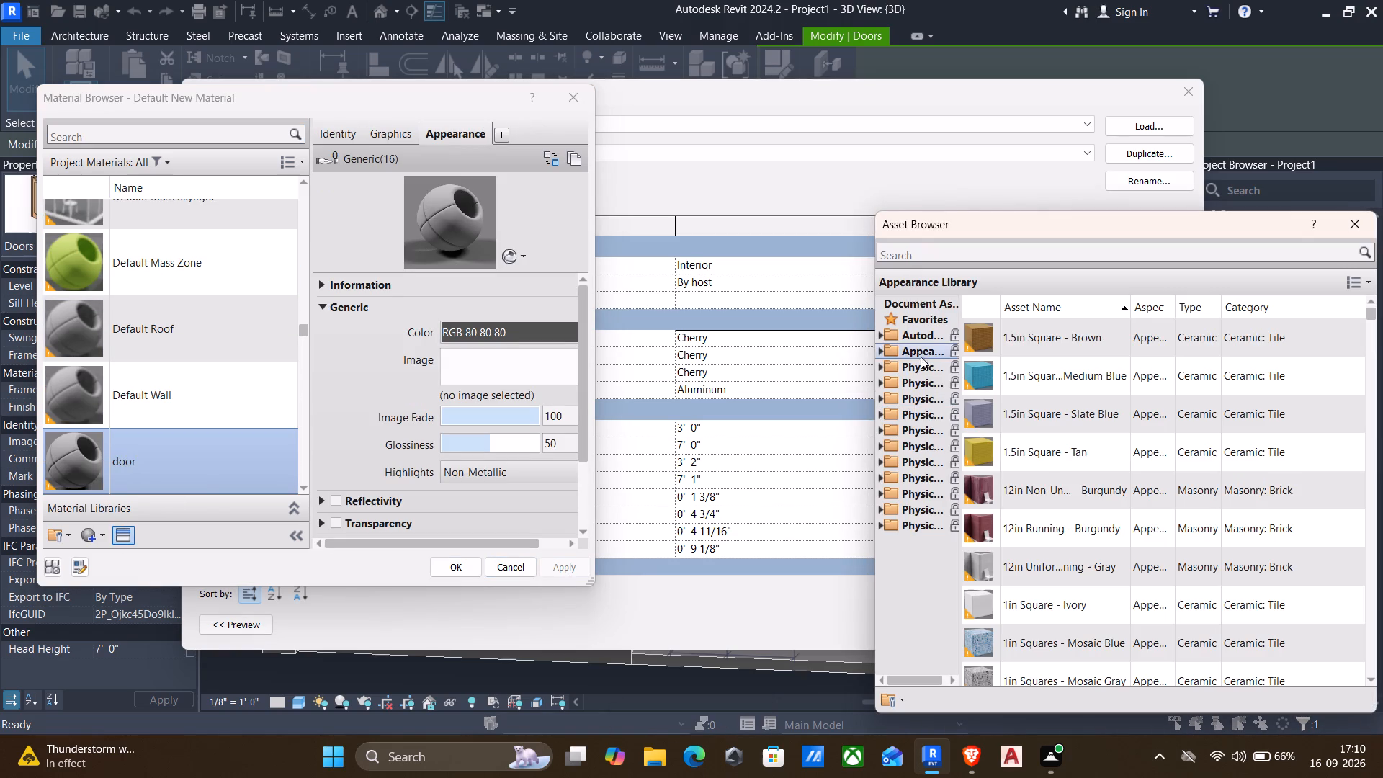
{"action": "left_click", "coordinate": [886, 352]}
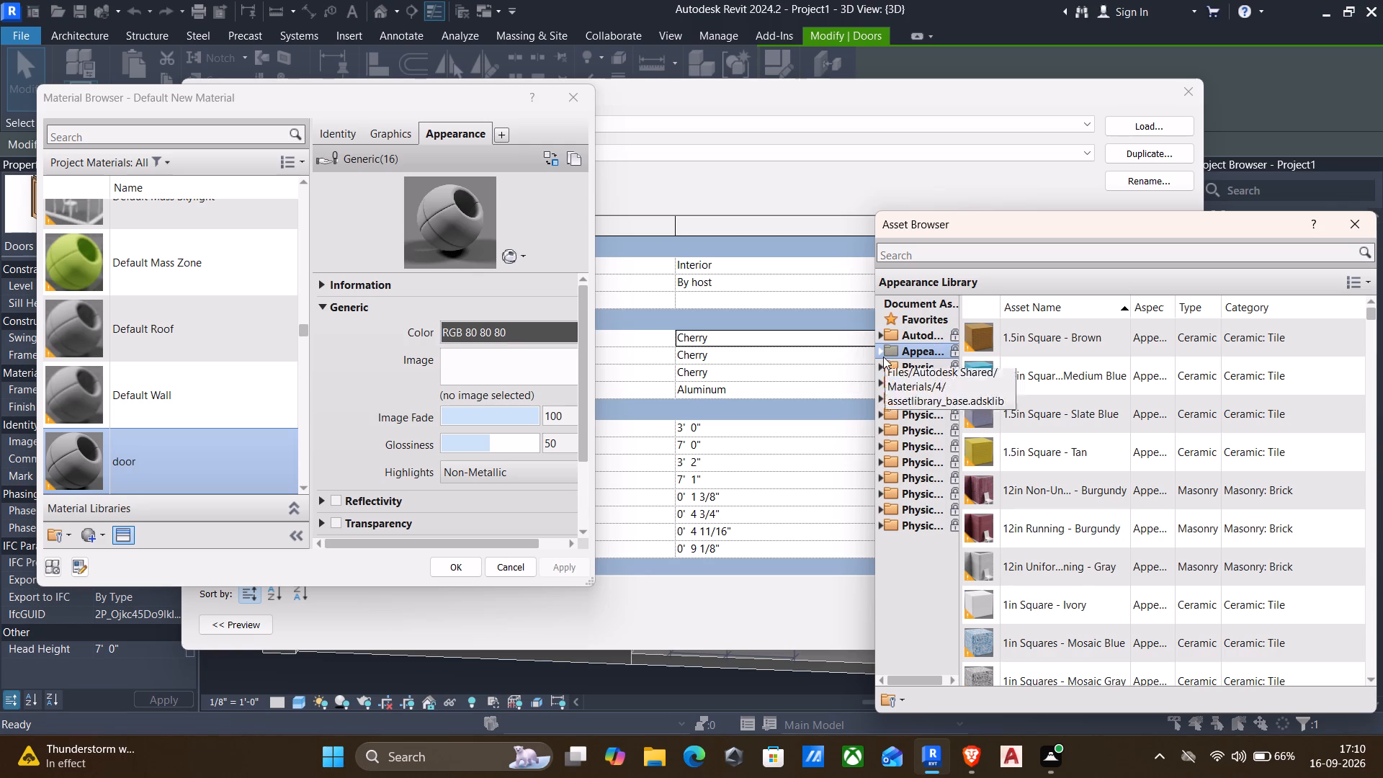
{"action": "left_click", "coordinate": [881, 354]}
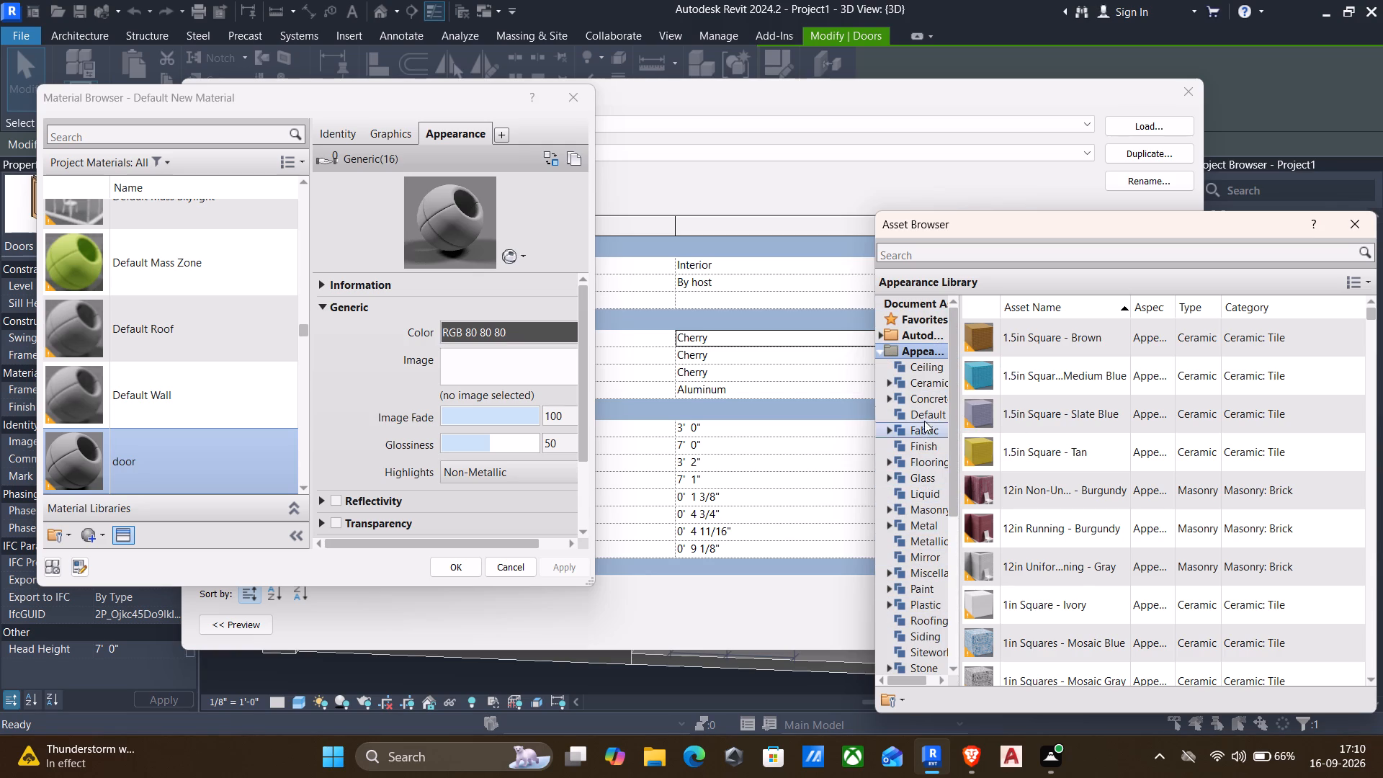
{"action": "scroll", "coordinate": [921, 480], "scroll_direction": "down", "scroll_amount": 2}
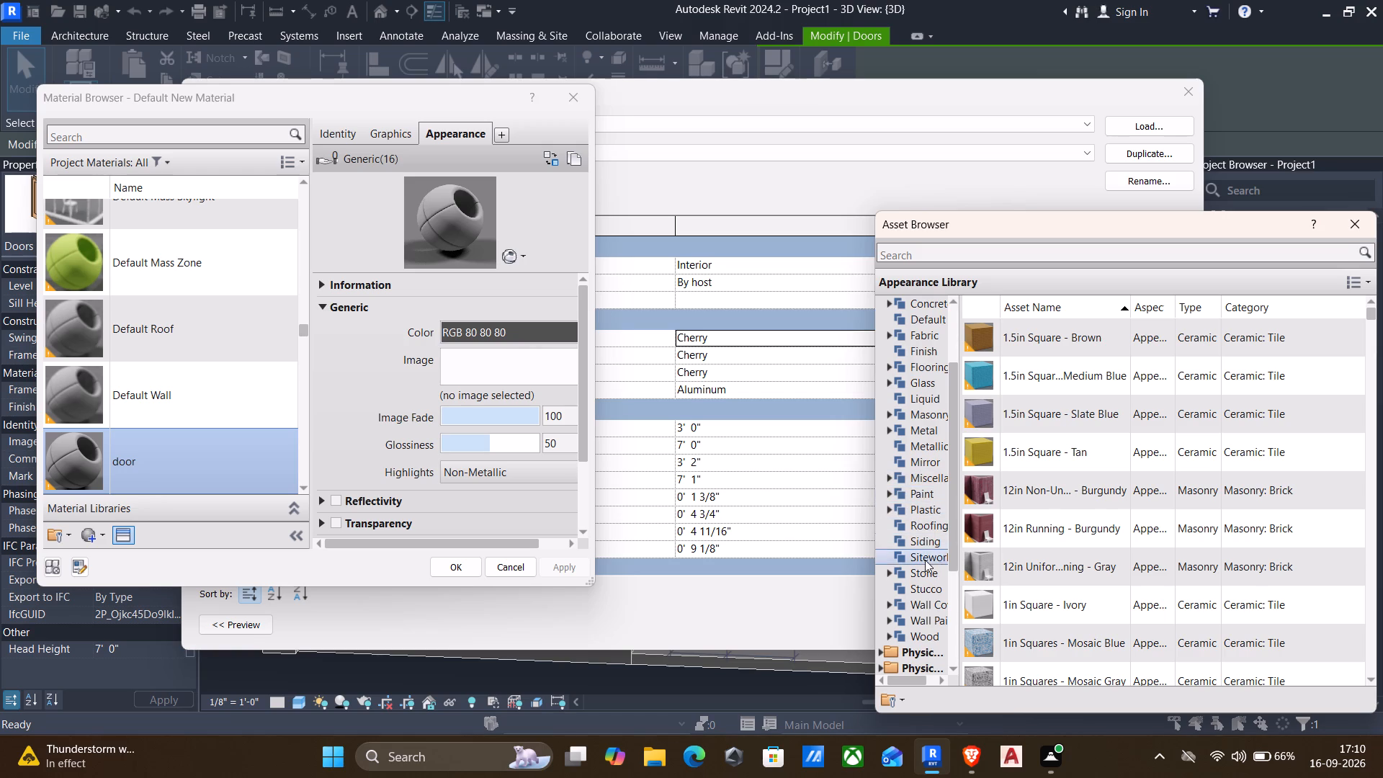
{"action": "left_click", "coordinate": [910, 636]}
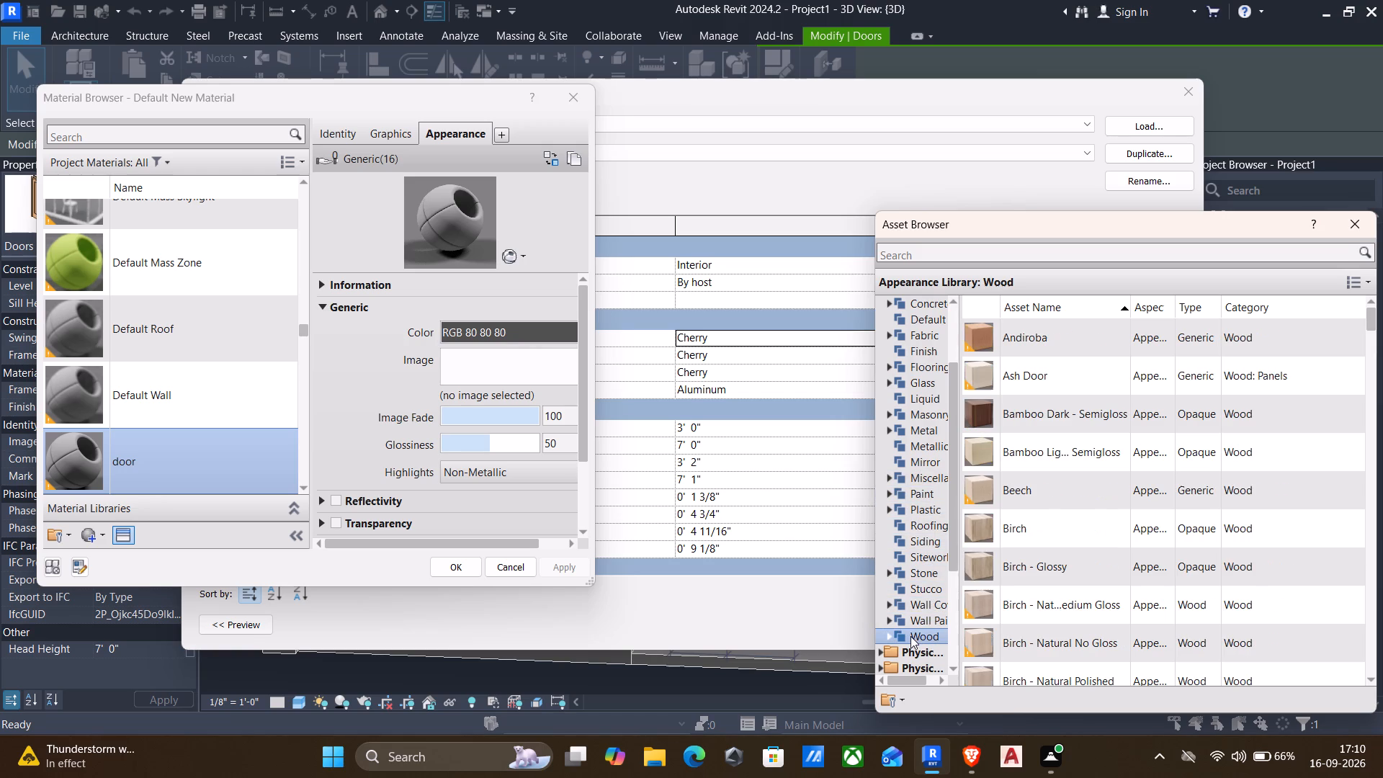
{"action": "double_click", "coordinate": [1030, 341]}
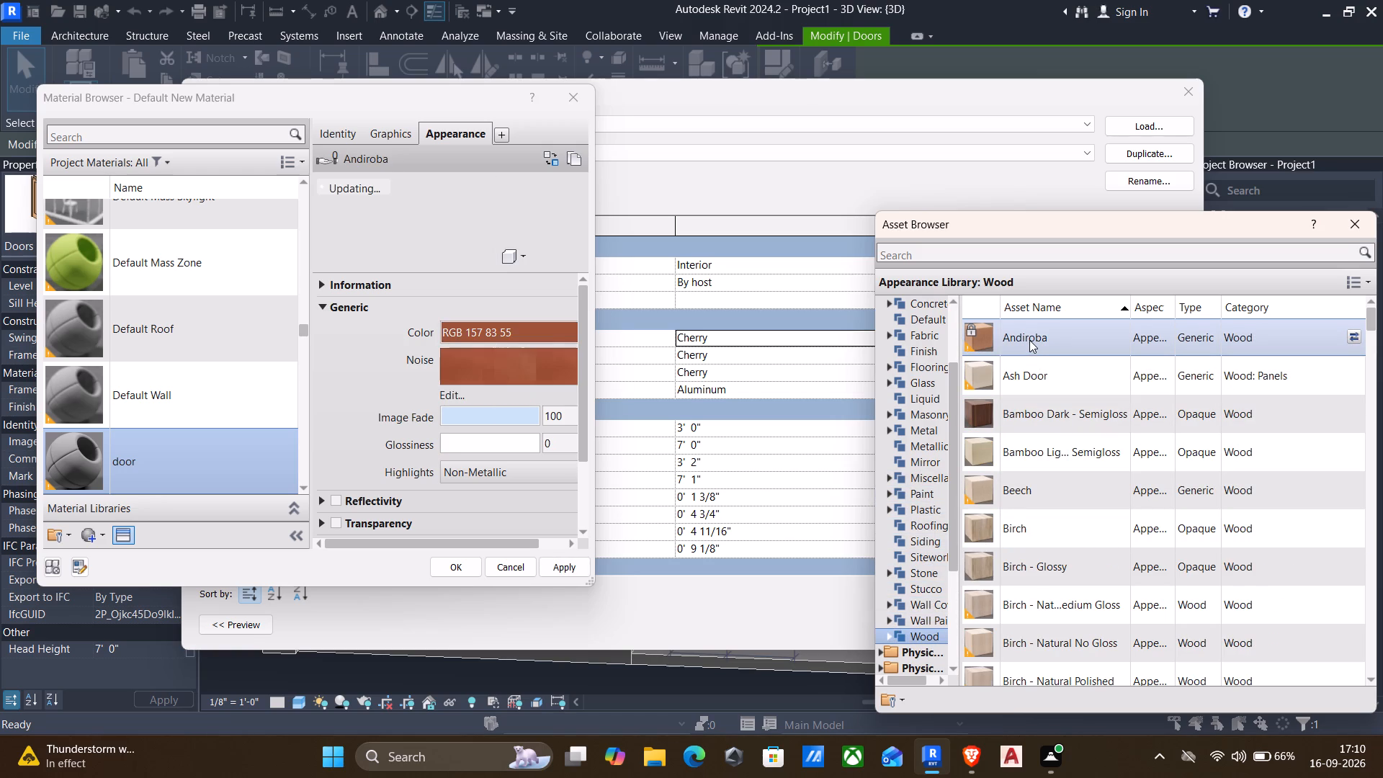
{"action": "scroll", "coordinate": [1029, 427], "scroll_direction": "down", "scroll_amount": 9}
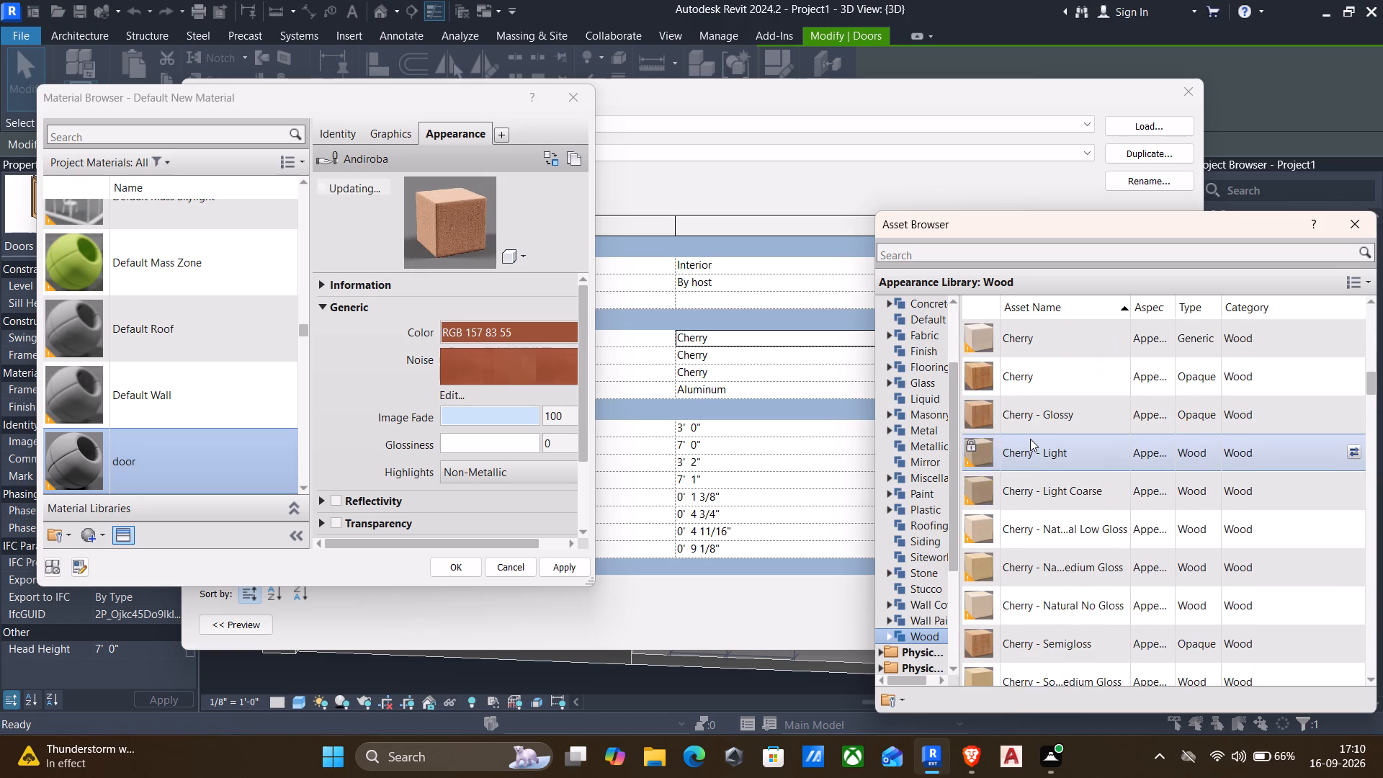
{"action": "scroll", "coordinate": [1030, 439], "scroll_direction": "down", "scroll_amount": 8}
{"action": "scroll", "coordinate": [1044, 474], "scroll_direction": "up", "scroll_amount": 4}
{"action": "scroll", "coordinate": [1044, 475], "scroll_direction": "down", "scroll_amount": 5}
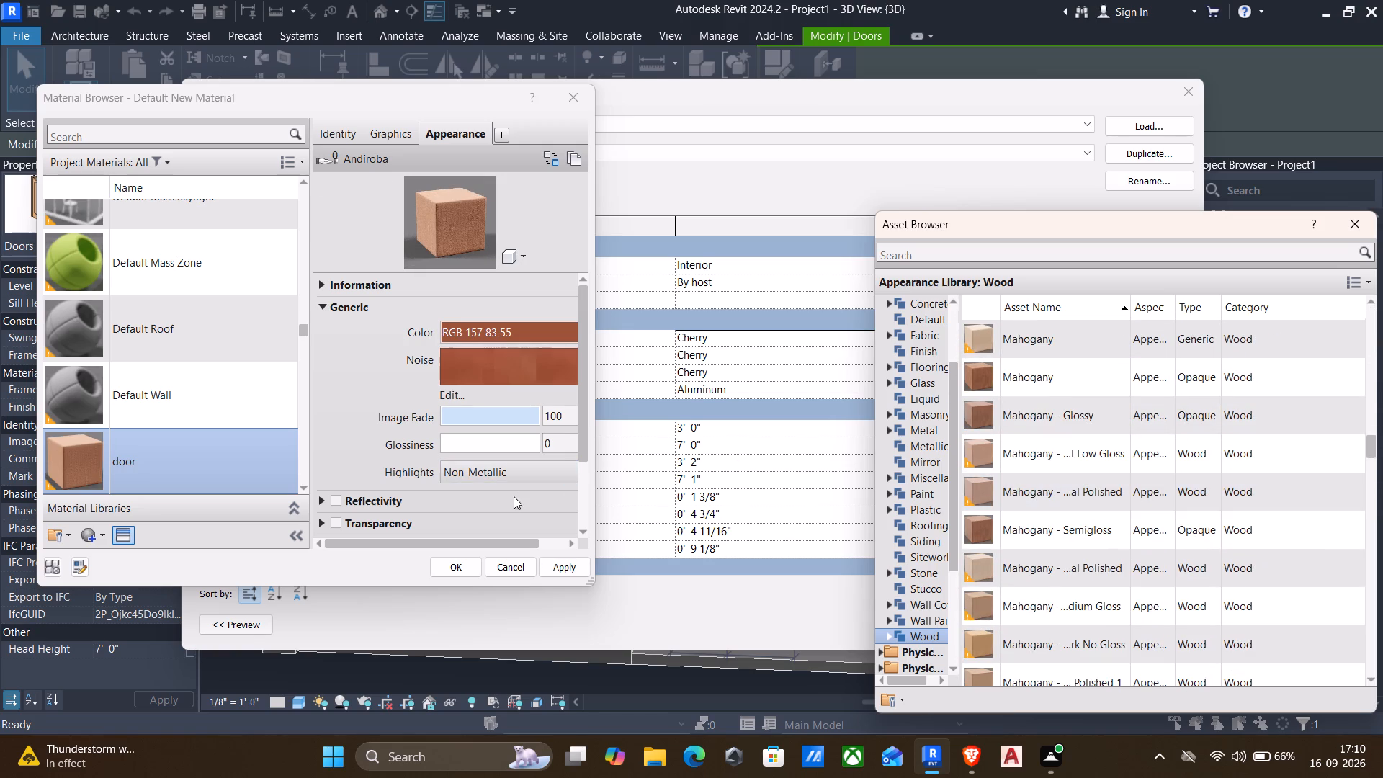
{"action": "left_click", "coordinate": [571, 570]}
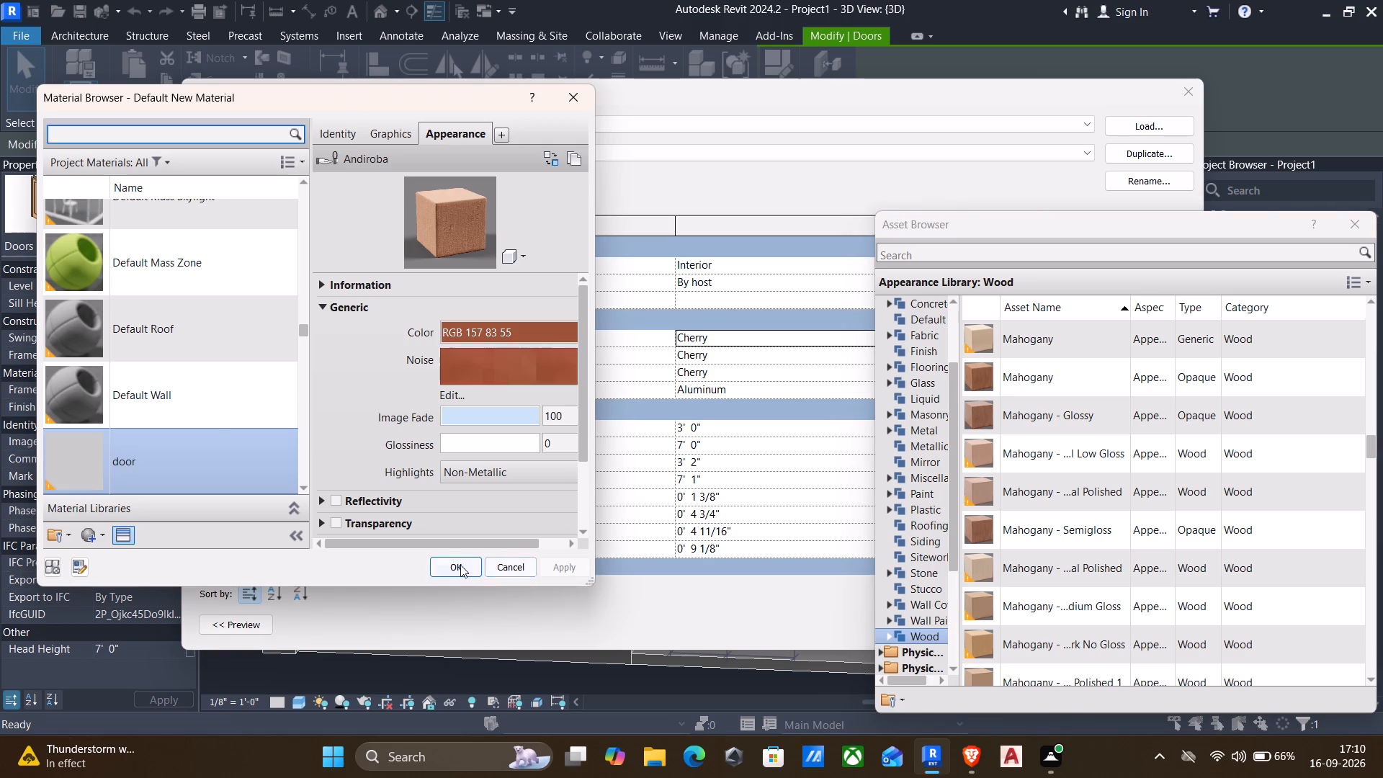
Assign the door material as the panel material of the 36" x 84" single-panel wood door type.
{"action": "left_click", "coordinate": [460, 565]}
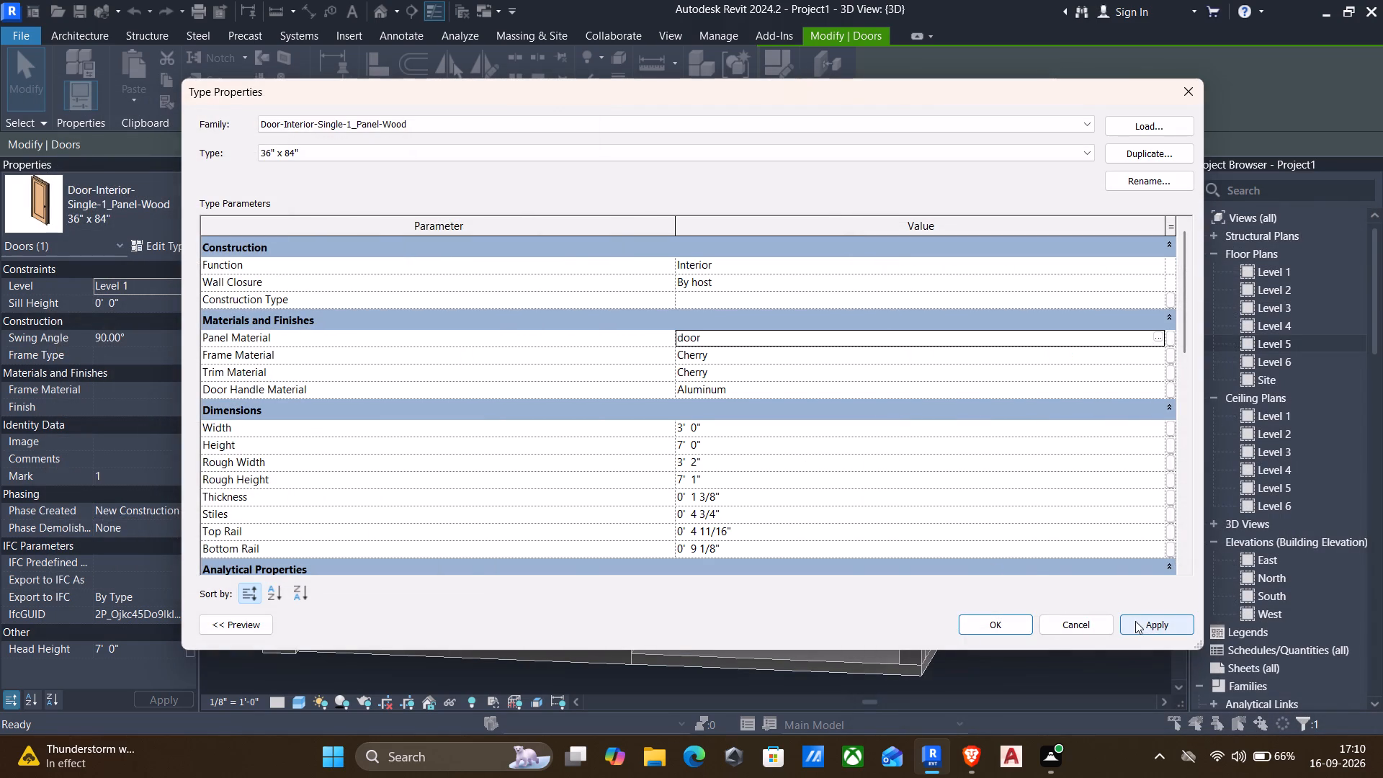
{"action": "left_click", "coordinate": [1135, 622]}
{"action": "left_click", "coordinate": [983, 623]}
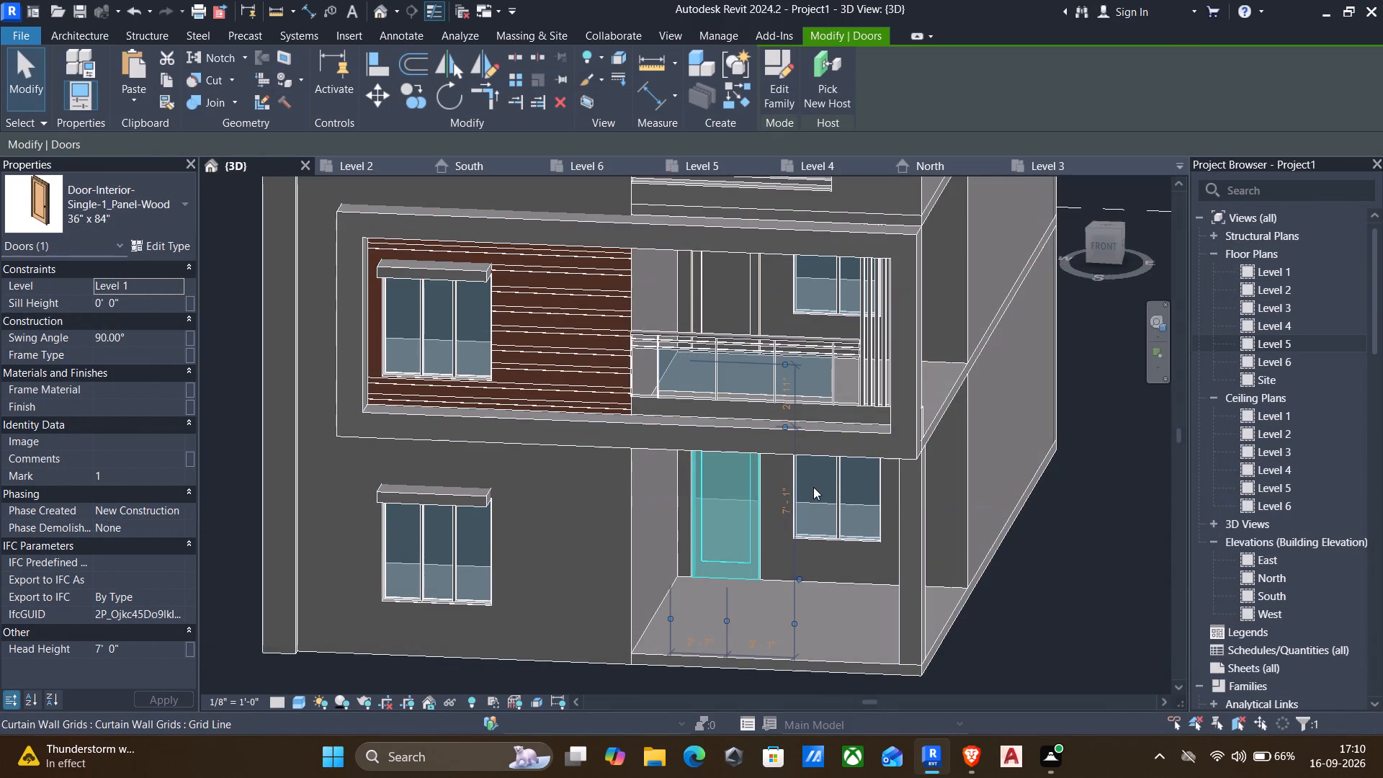
{"action": "key", "text": "Escape"}
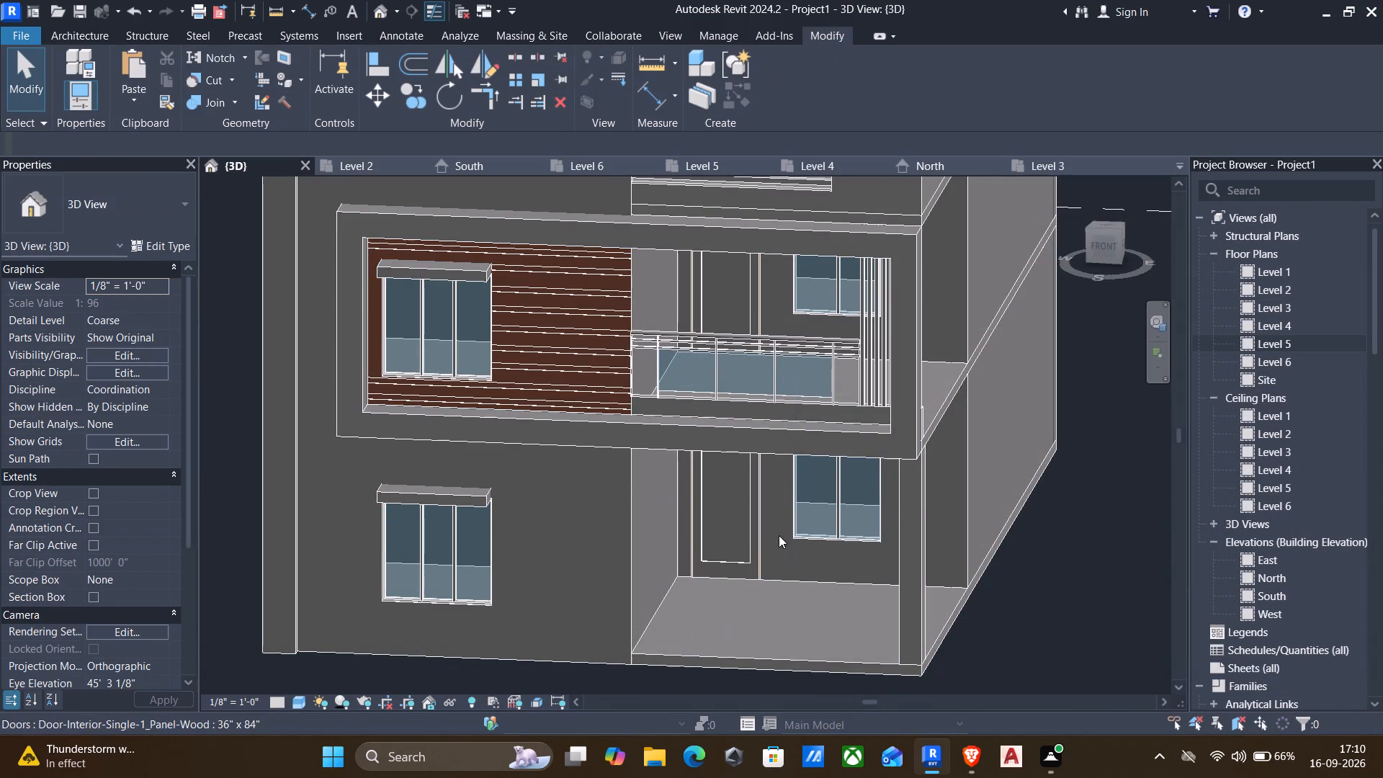
Examine the doors and facade in the Textures visual style from above, below and both front corners.
{"action": "left_click", "coordinate": [293, 703]}
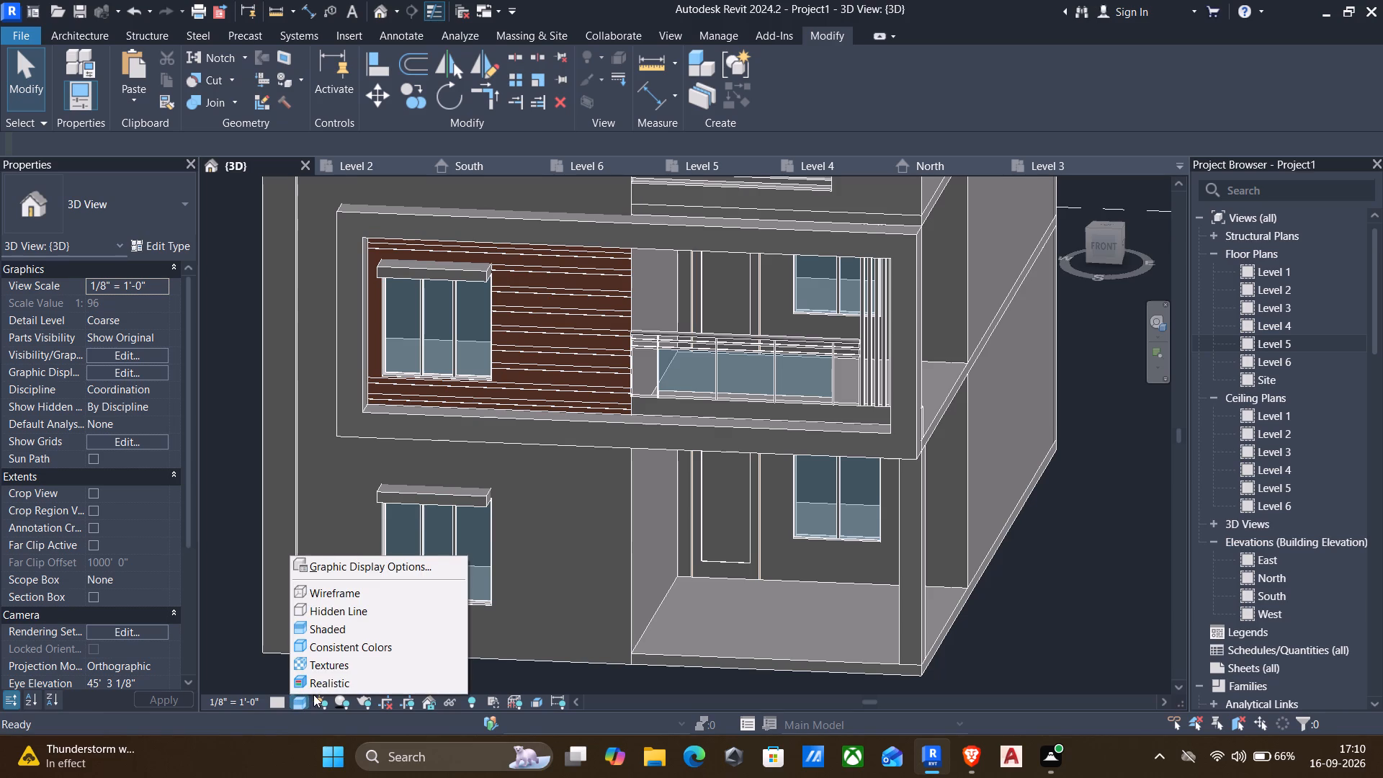
{"action": "left_click", "coordinate": [307, 657]}
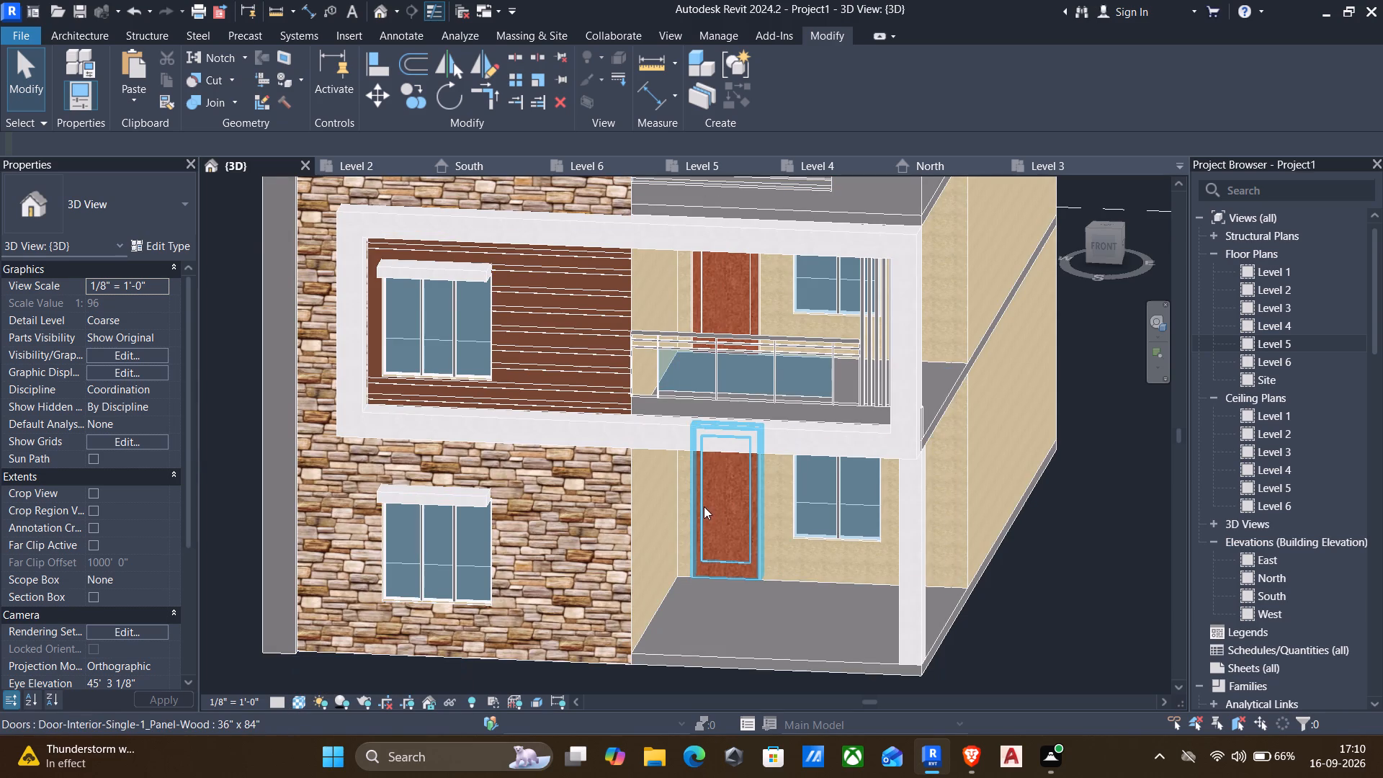
{"action": "scroll", "coordinate": [704, 504], "scroll_direction": "down", "scroll_amount": 1}
{"action": "middle_click_drag", "start_coordinate": [593, 425], "coordinate": [561, 465]}
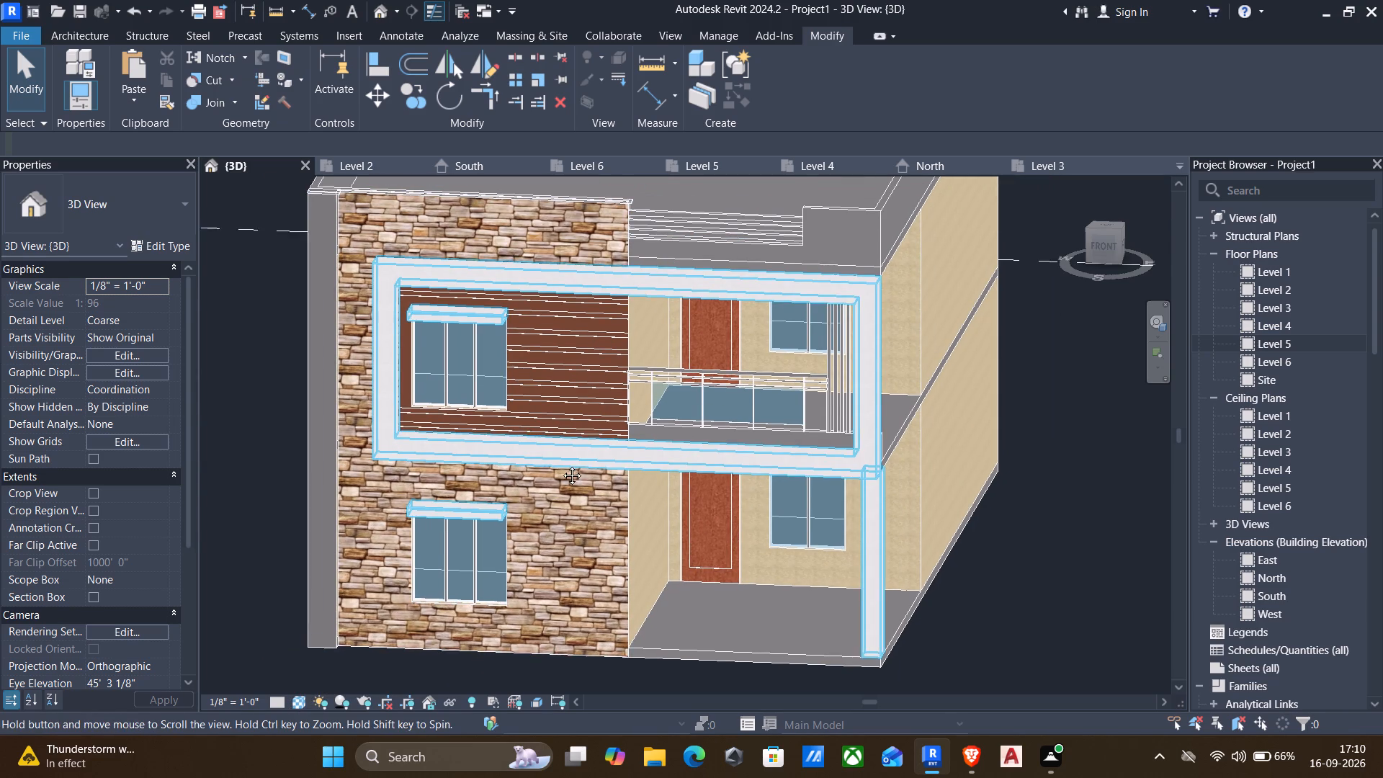
{"action": "middle_click_drag", "start_coordinate": [561, 465], "coordinate": [540, 514]}
{"action": "scroll", "coordinate": [524, 511], "scroll_direction": "down", "scroll_amount": 2}
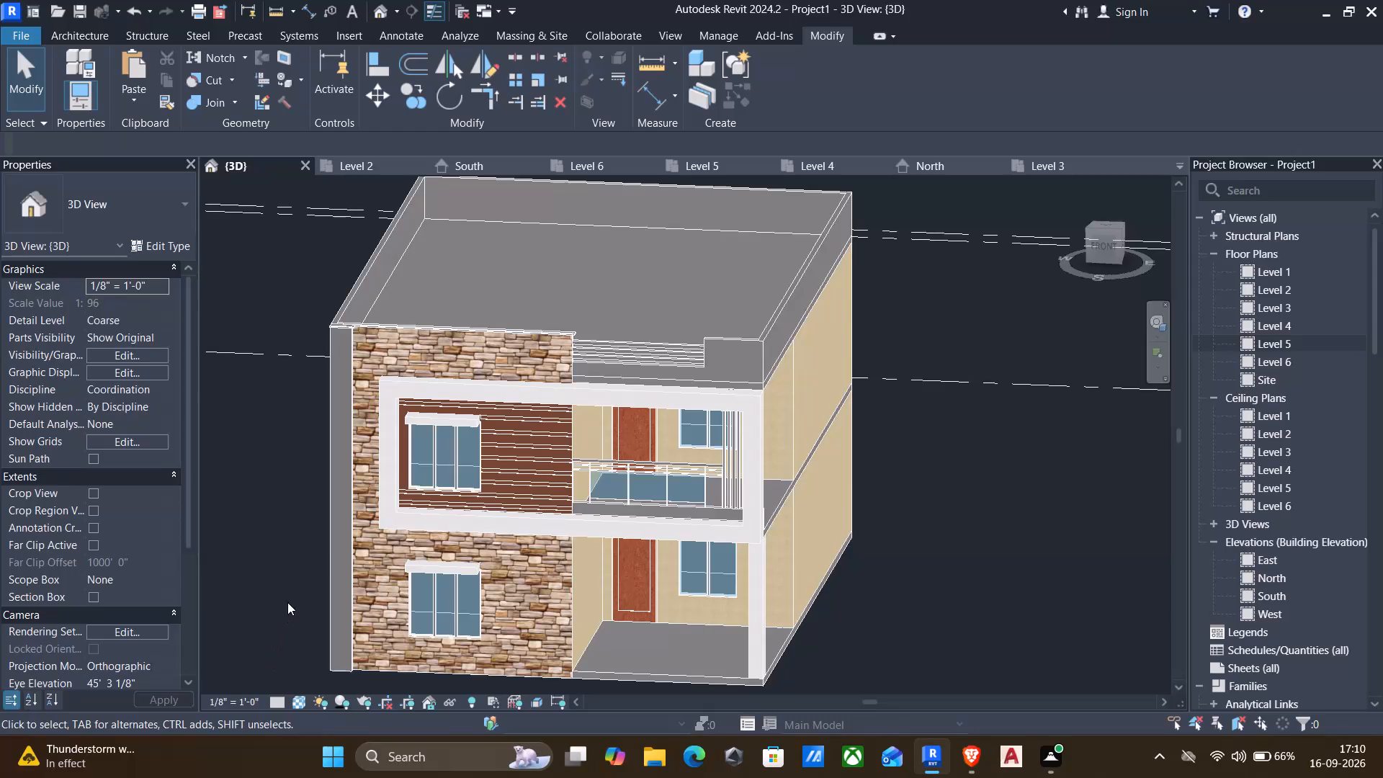
{"action": "middle_click_drag", "start_coordinate": [294, 591], "coordinate": [382, 467], "text": "shift"}
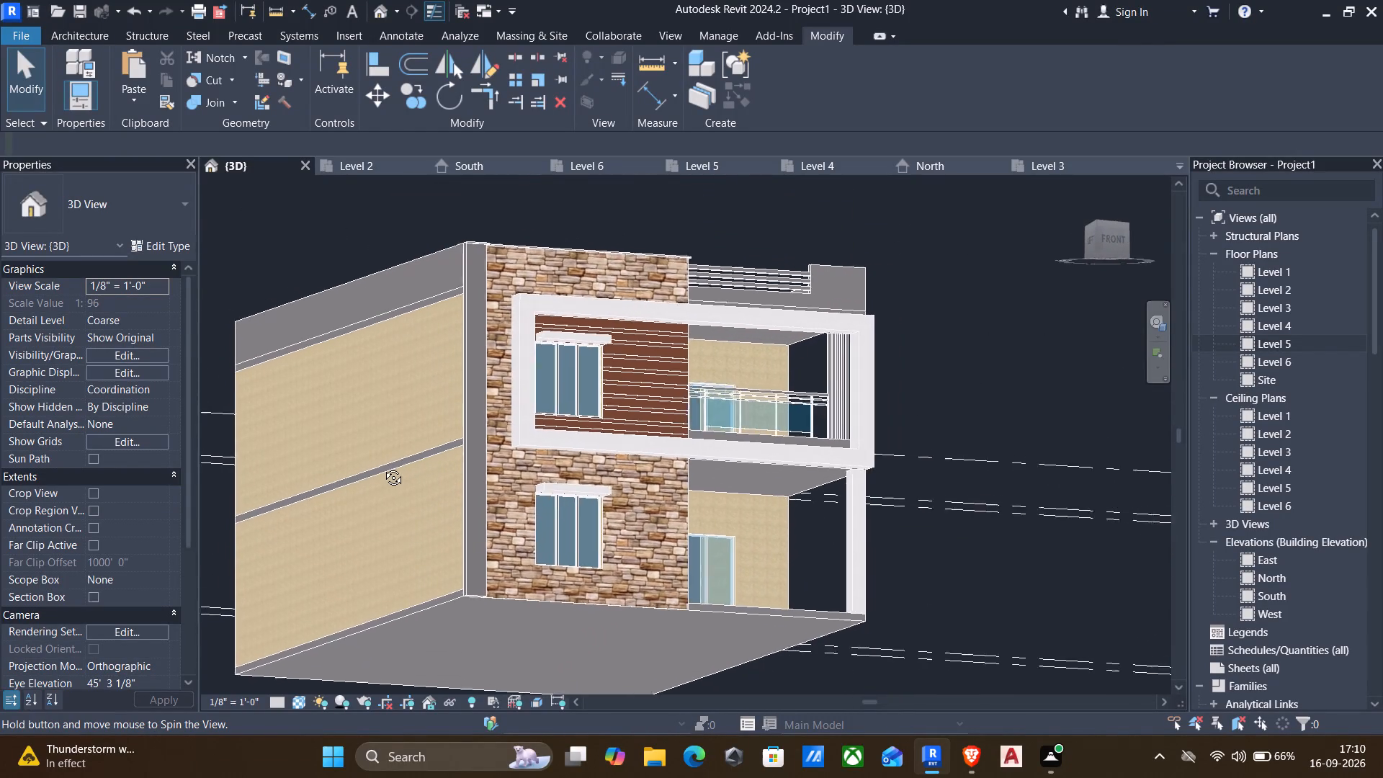
{"action": "middle_click_drag", "start_coordinate": [382, 467], "coordinate": [275, 496], "text": "shift"}
{"action": "scroll", "coordinate": [277, 498], "scroll_direction": "down", "scroll_amount": 2}
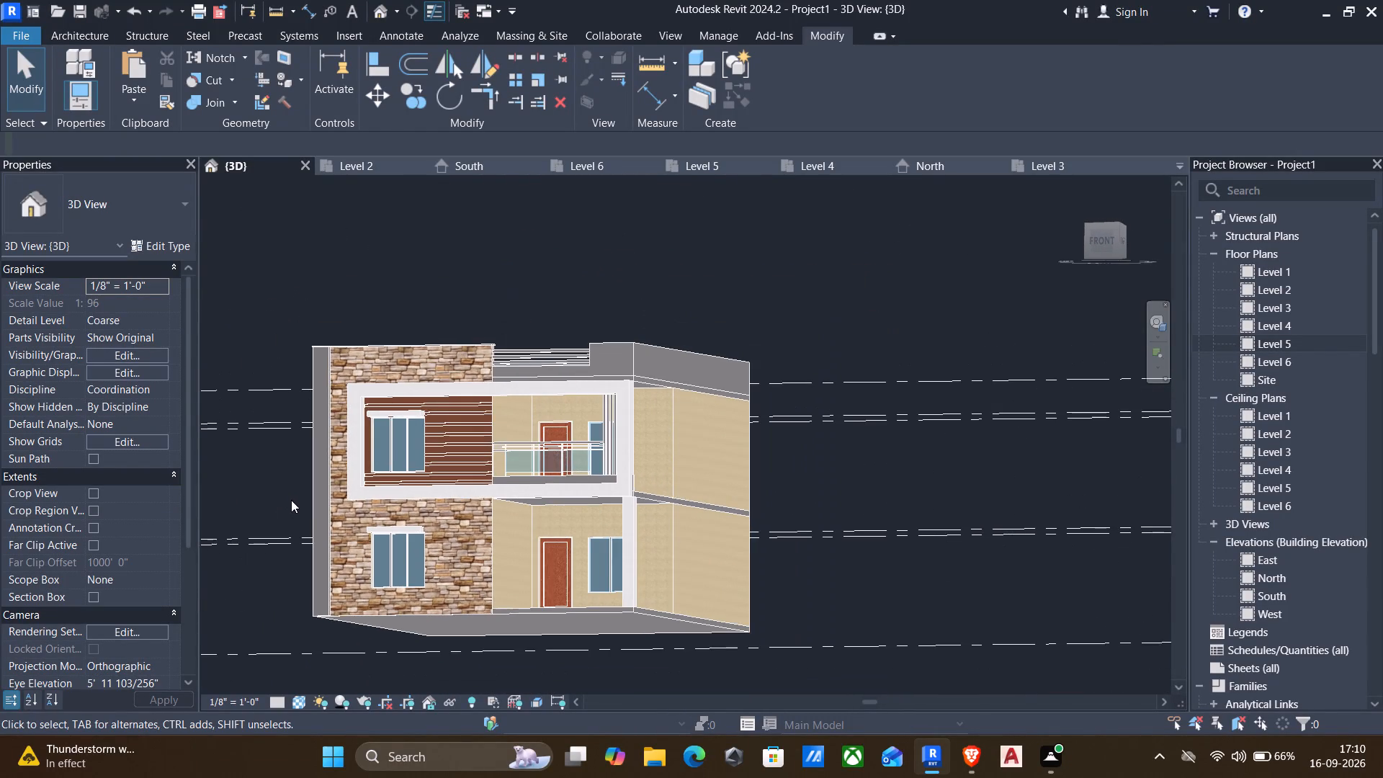
{"action": "middle_click_drag", "start_coordinate": [301, 507], "coordinate": [364, 524], "text": "shift"}
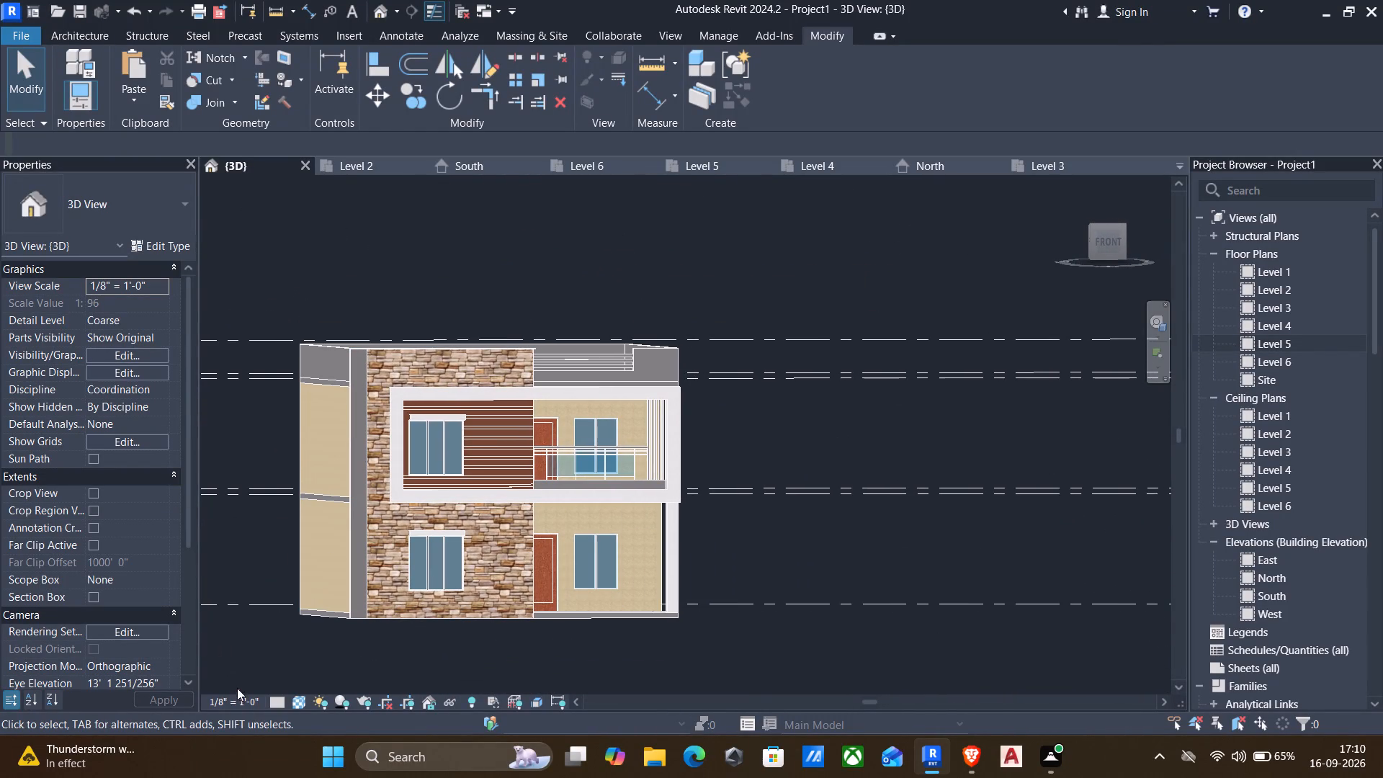
Set the 3D view's visual style to Realistic and check the front facade and doors.
{"action": "left_click", "coordinate": [292, 701]}
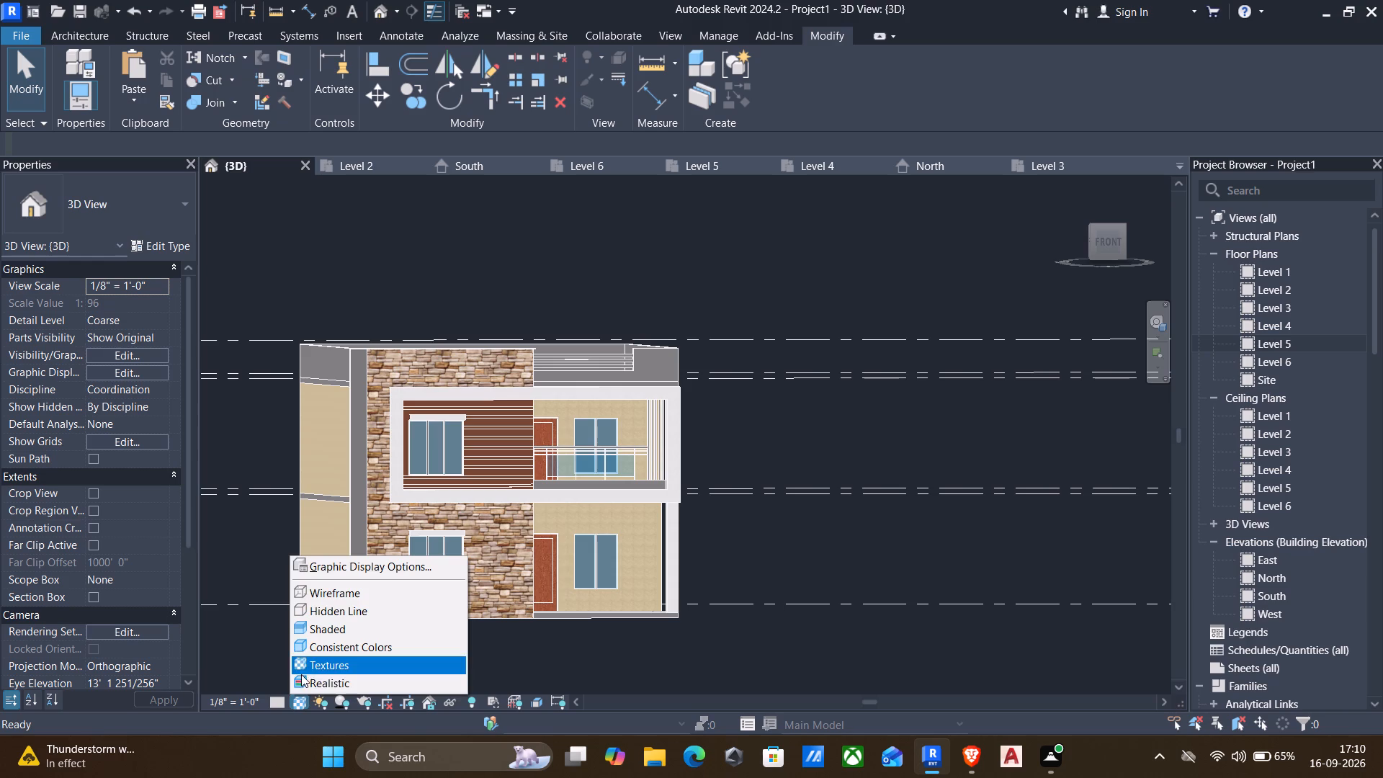
{"action": "left_click", "coordinate": [295, 681]}
{"action": "scroll", "coordinate": [615, 507], "scroll_direction": "up", "scroll_amount": 2}
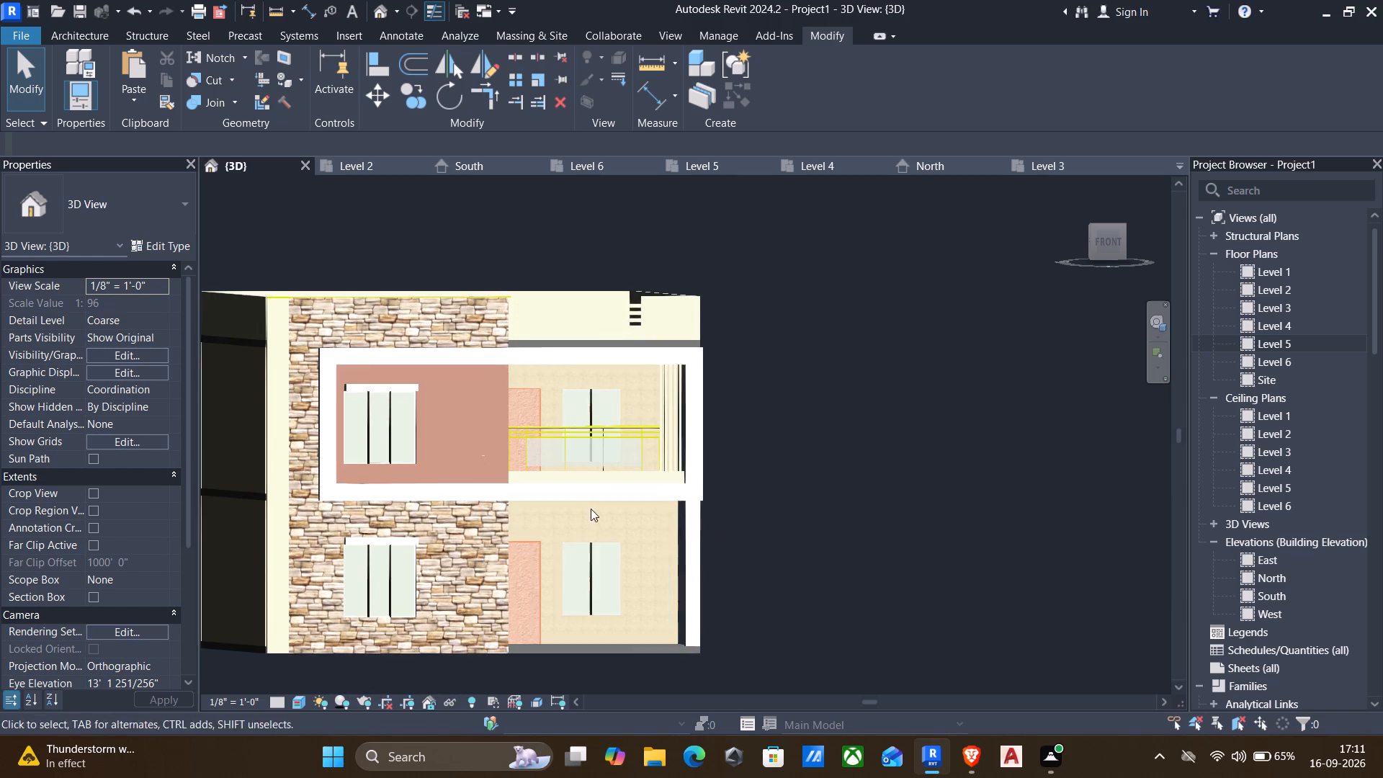
{"action": "middle_click_drag", "start_coordinate": [653, 546], "coordinate": [596, 555], "text": "shift"}
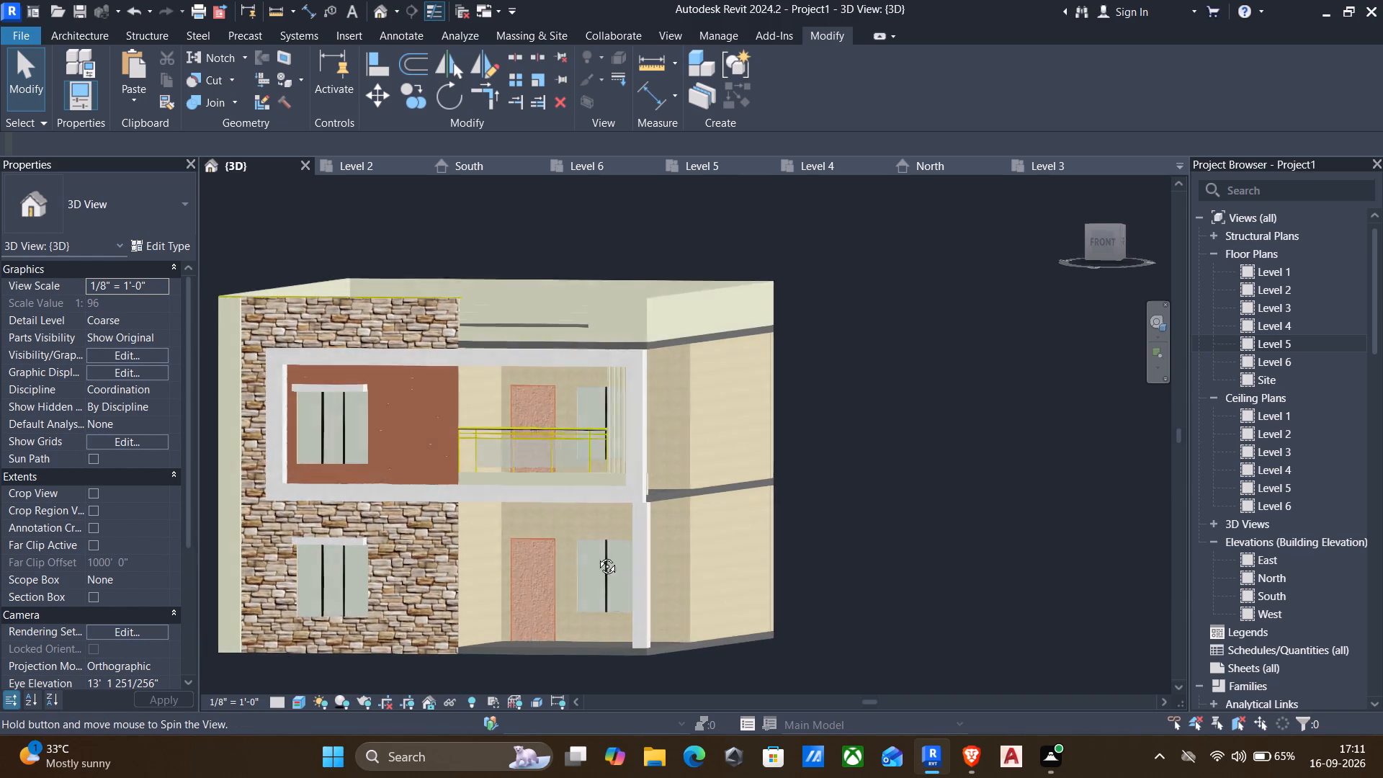
{"action": "middle_click_drag", "start_coordinate": [596, 555], "coordinate": [563, 583], "text": "shift"}
{"action": "scroll", "coordinate": [561, 583], "scroll_direction": "down", "scroll_amount": 2}
{"action": "middle_click_drag", "start_coordinate": [568, 614], "coordinate": [634, 588]}
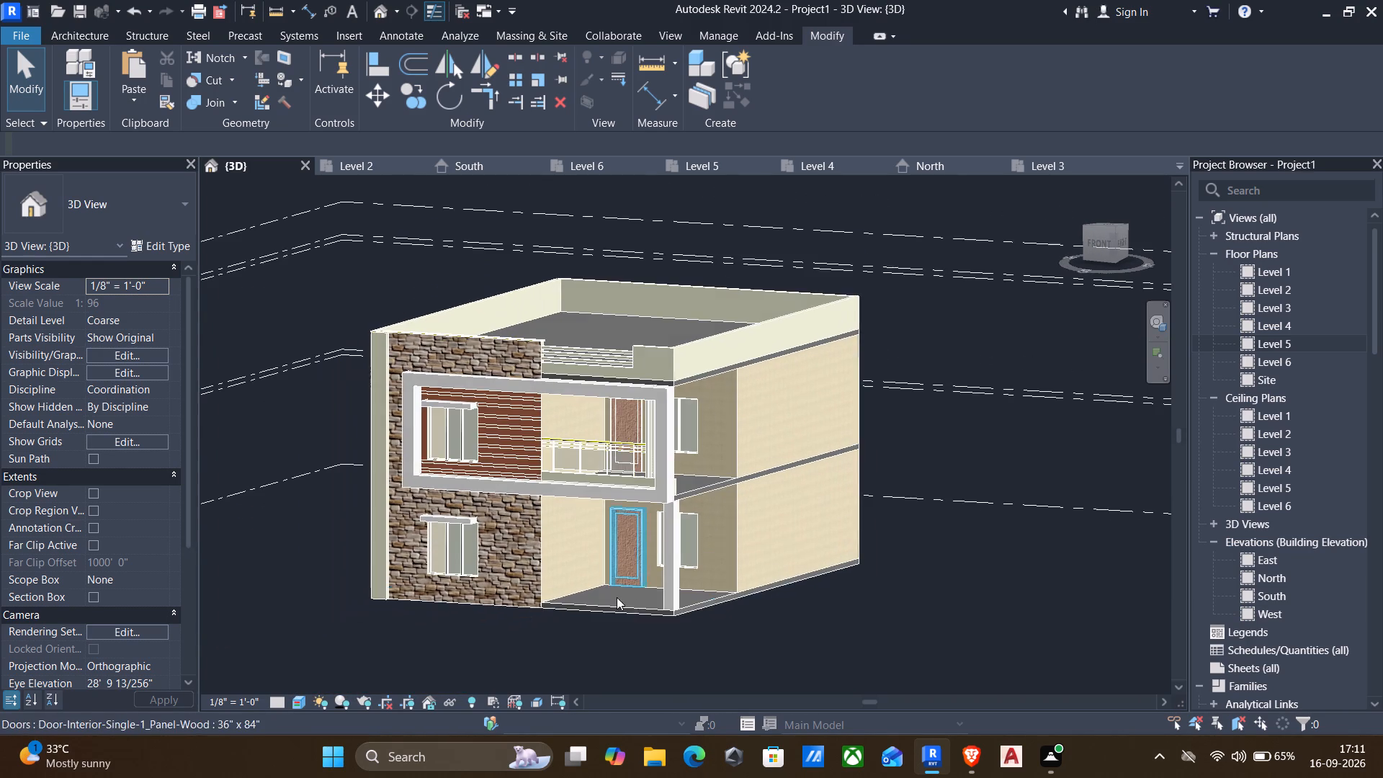
{"action": "scroll", "coordinate": [568, 621], "scroll_direction": "down", "scroll_amount": 1}
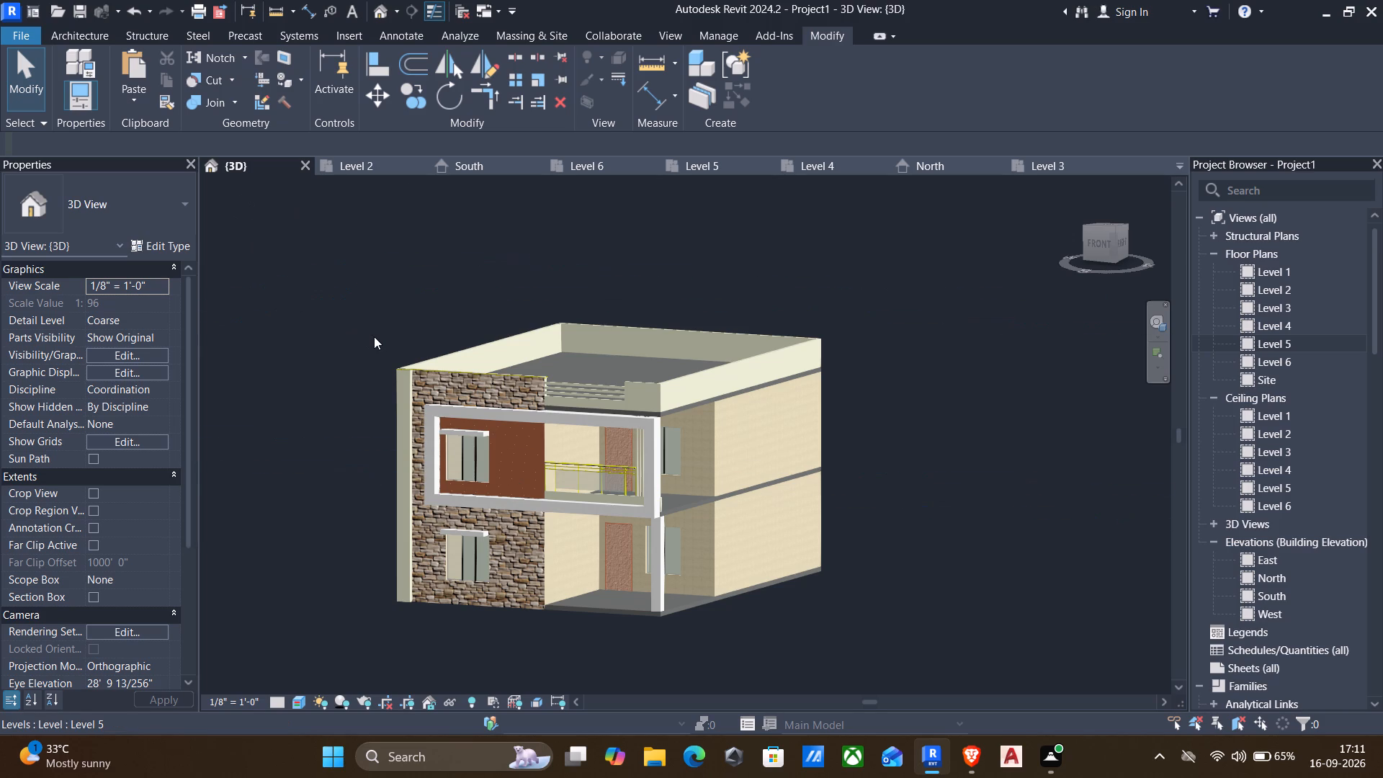
Set the structure layer material of the 9" WALL type to Asphalt, Pavement, Light Grey and check the finish on the building.
{"action": "type", "text": "wa"}
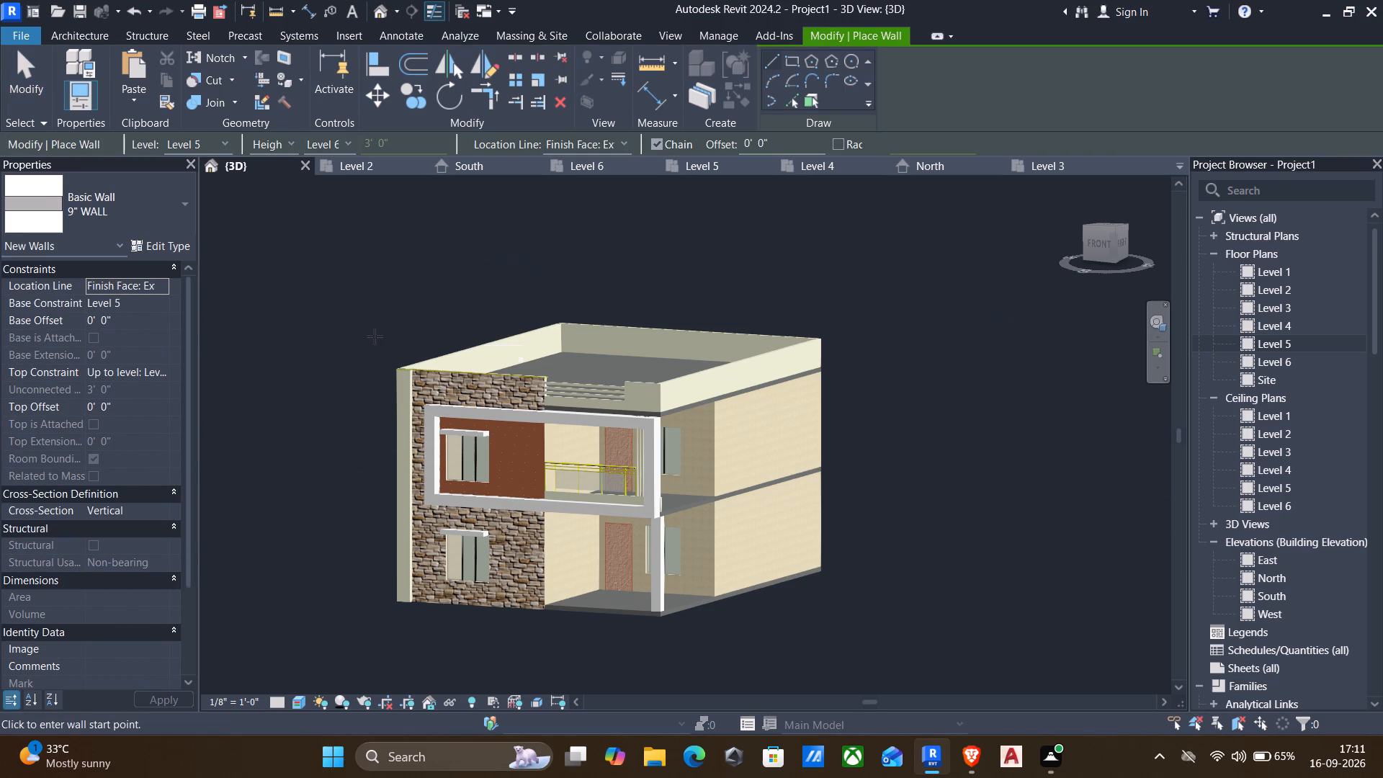
{"action": "left_click", "coordinate": [160, 247]}
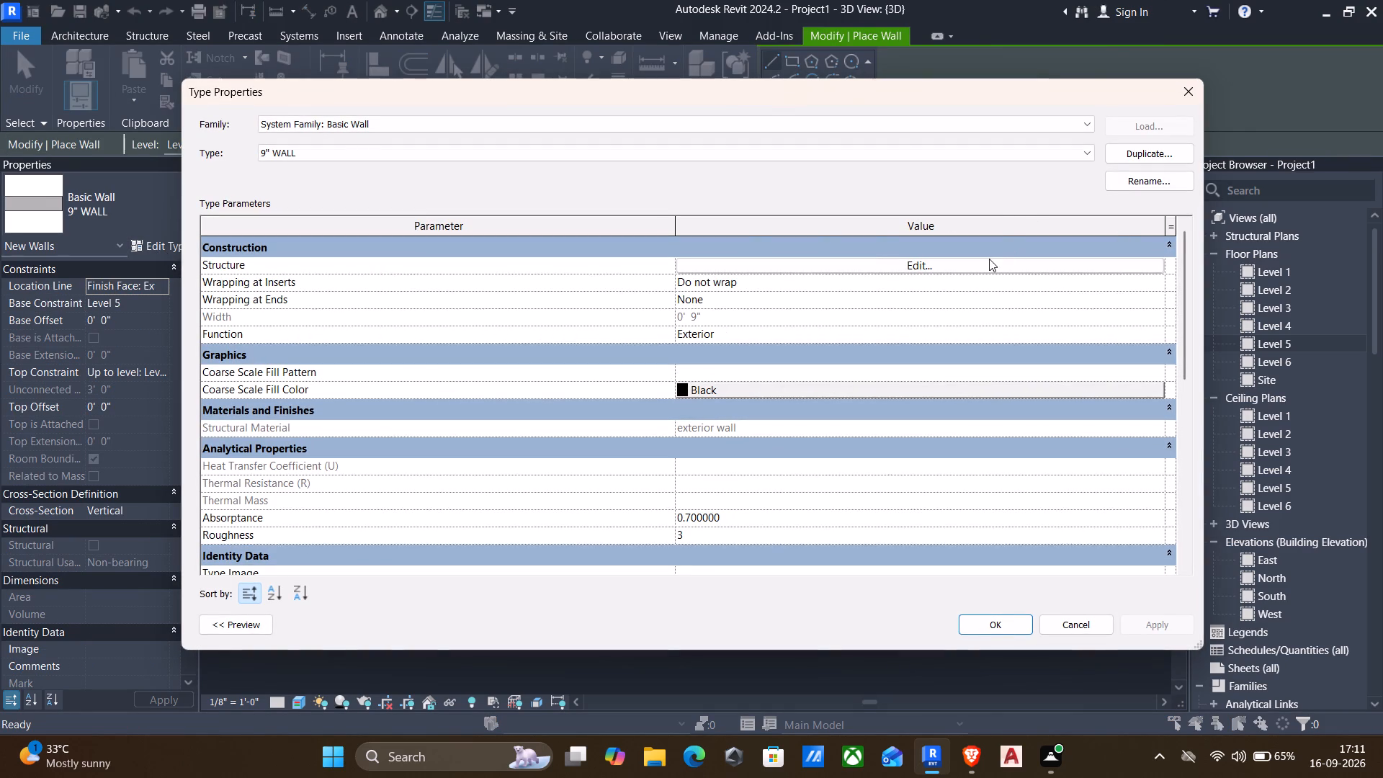
{"action": "left_click", "coordinate": [909, 267]}
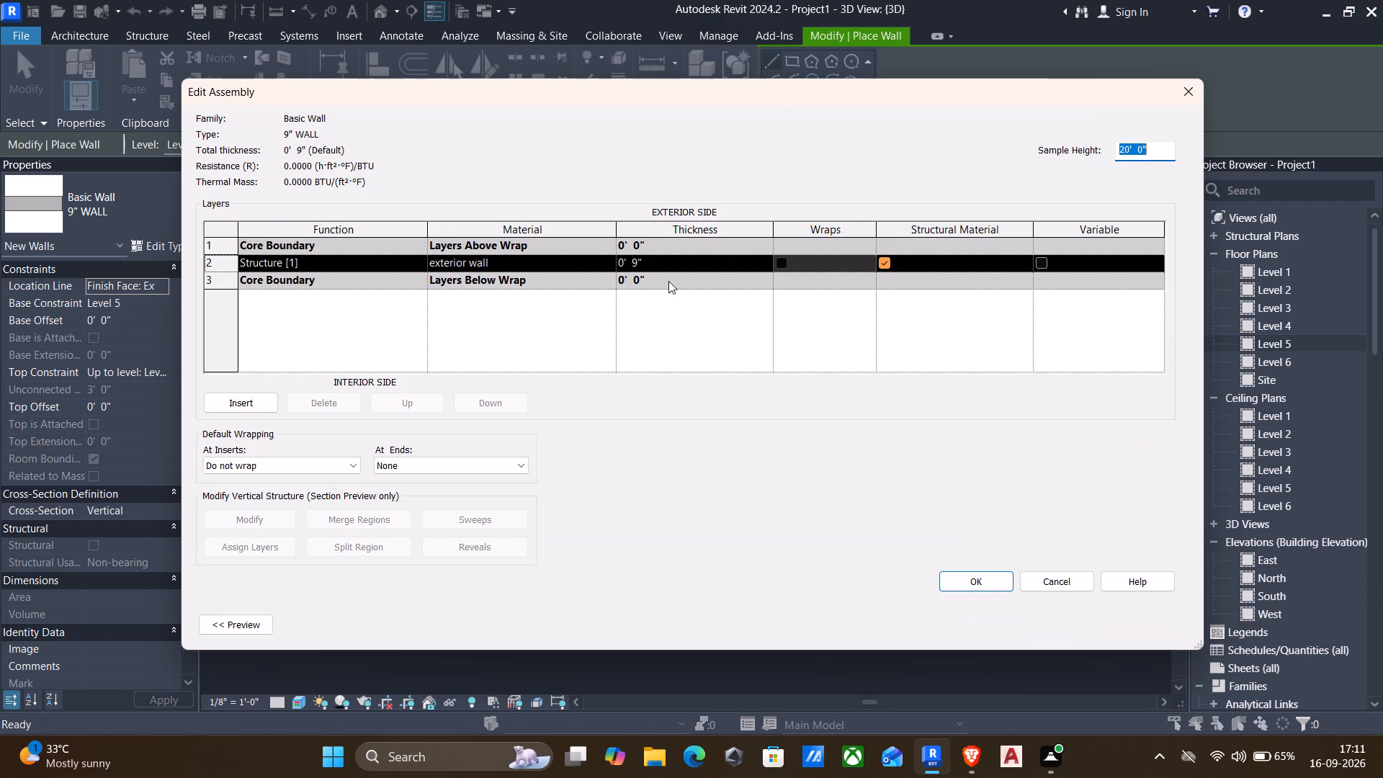
{"action": "left_click", "coordinate": [596, 263]}
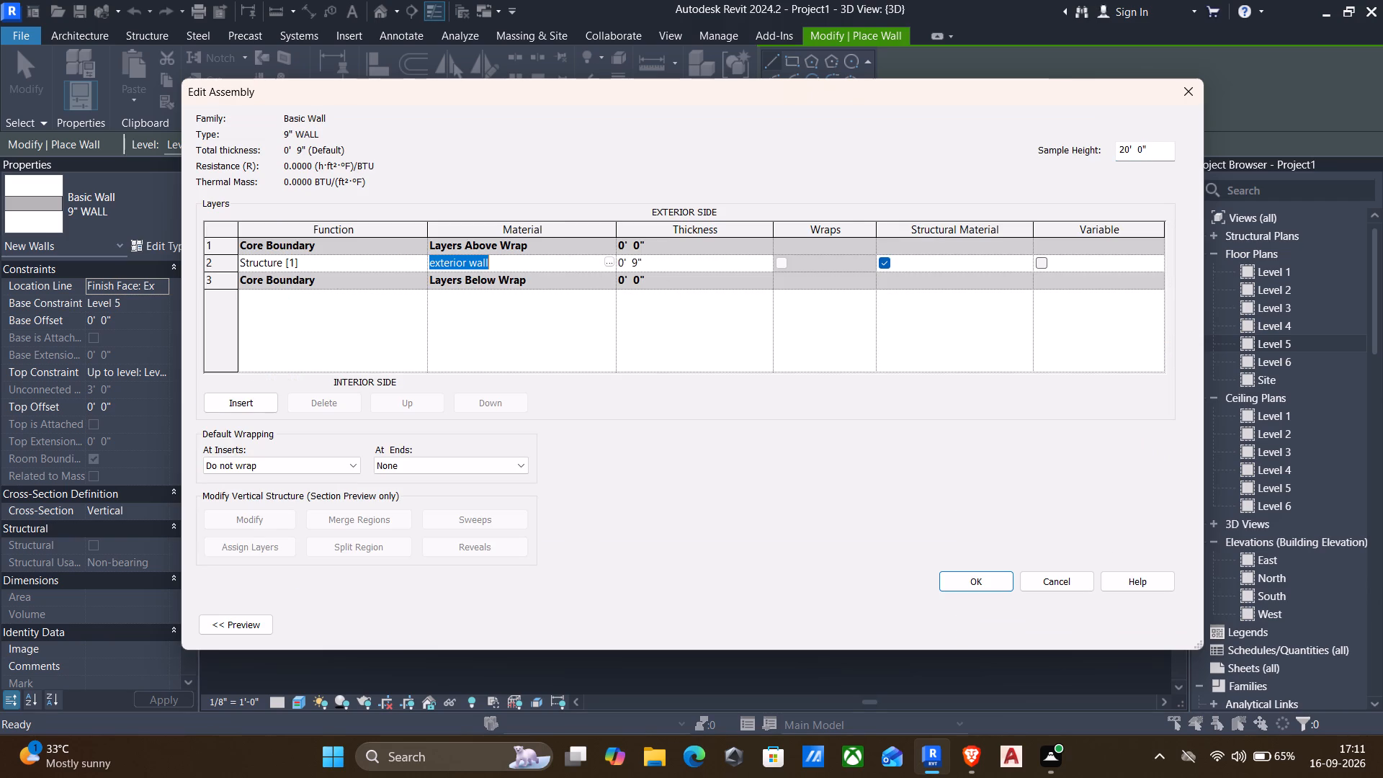
{"action": "left_click", "coordinate": [608, 261]}
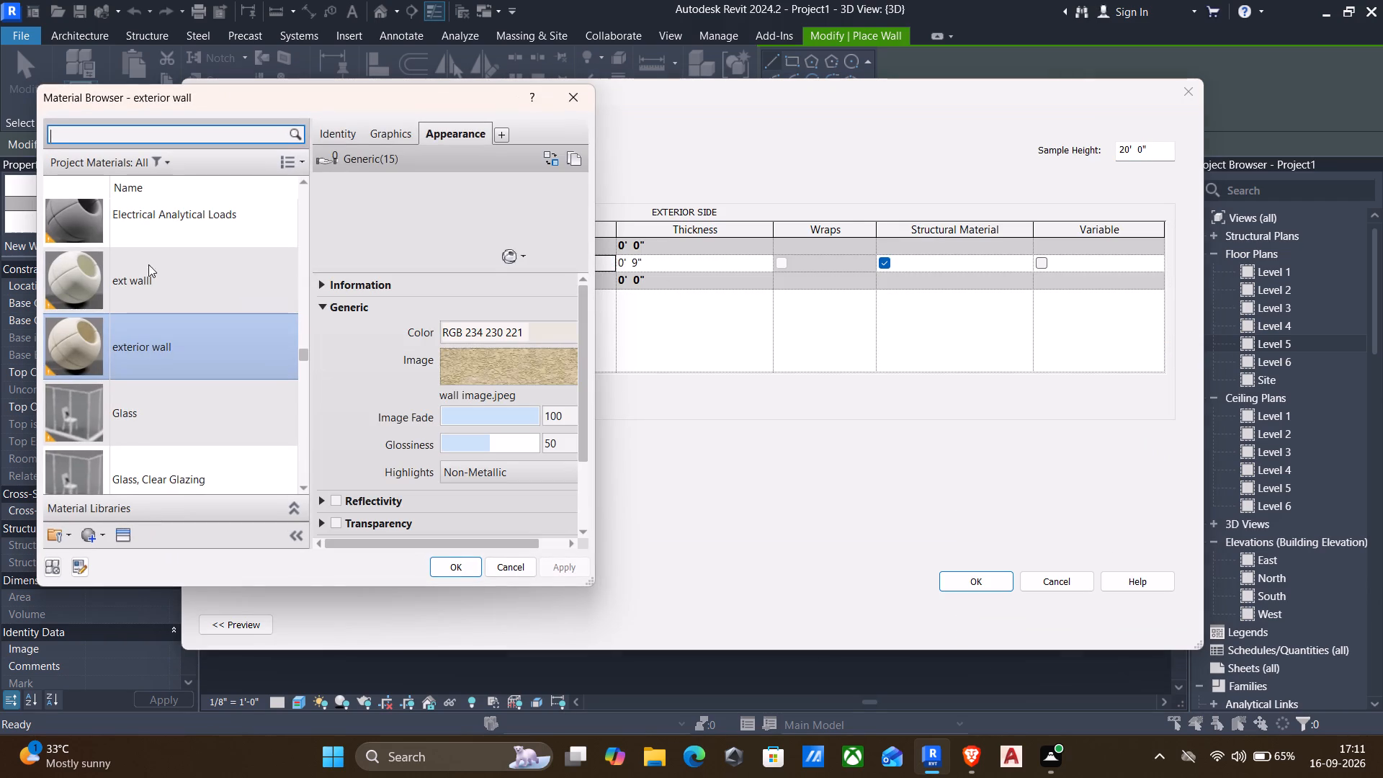
{"action": "scroll", "coordinate": [159, 306], "scroll_direction": "up", "scroll_amount": 3}
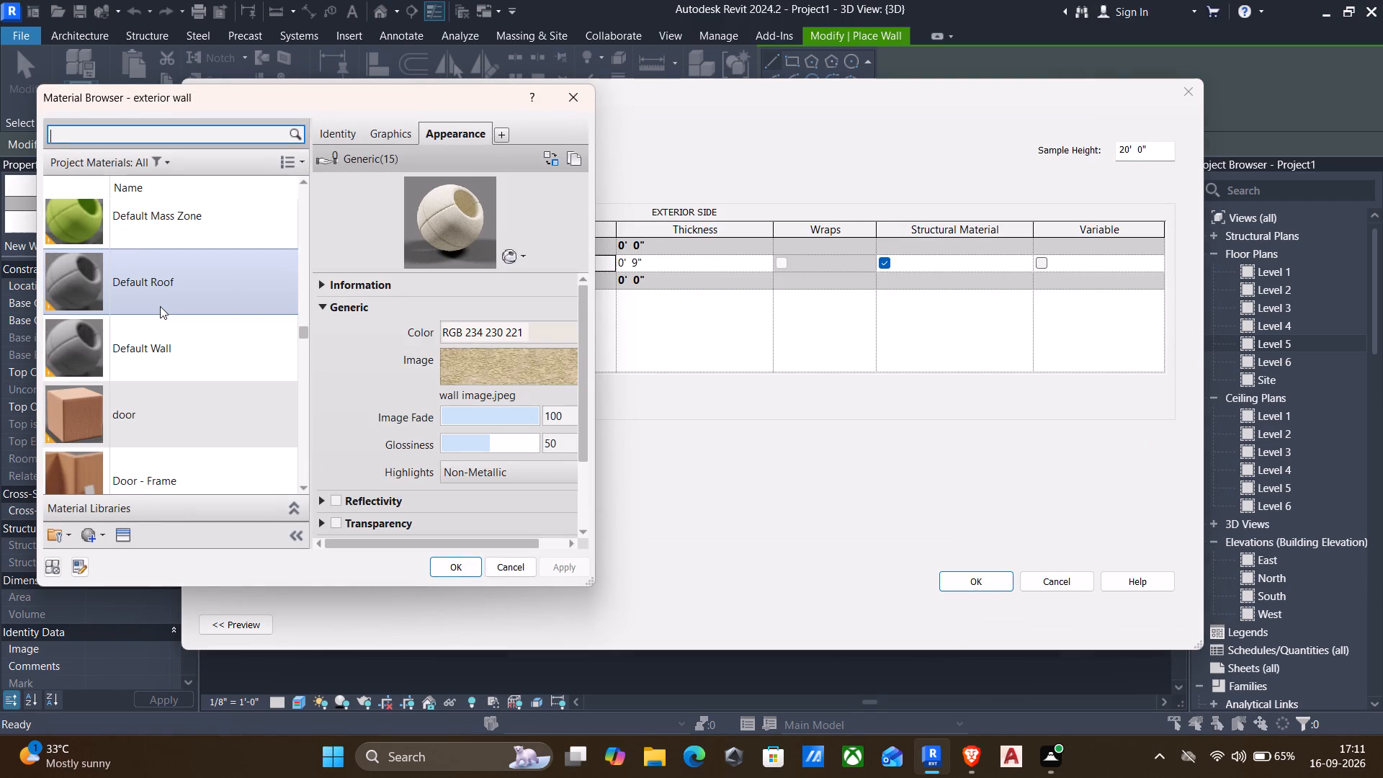
{"action": "scroll", "coordinate": [160, 306], "scroll_direction": "up", "scroll_amount": 15}
{"action": "scroll", "coordinate": [160, 306], "scroll_direction": "down", "scroll_amount": 2}
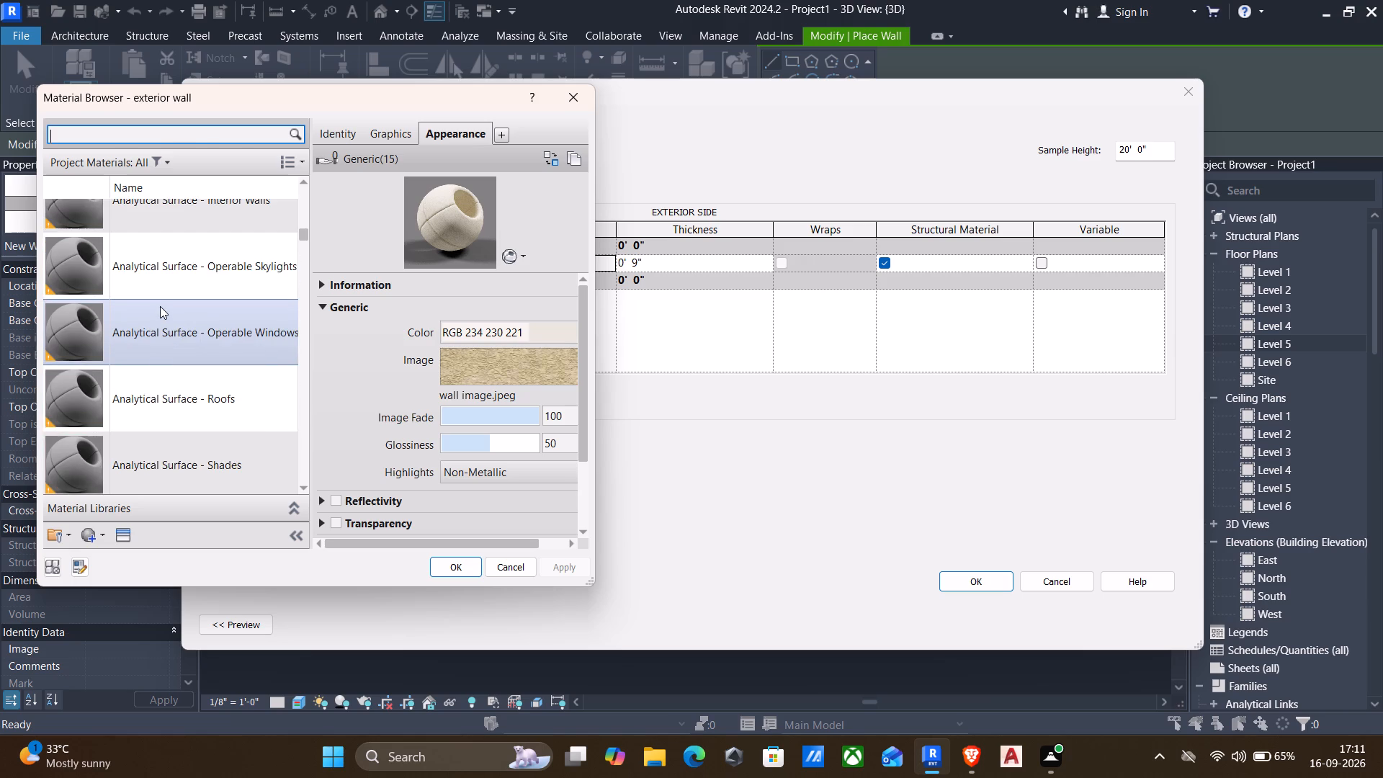
{"action": "scroll", "coordinate": [160, 306], "scroll_direction": "down", "scroll_amount": 4}
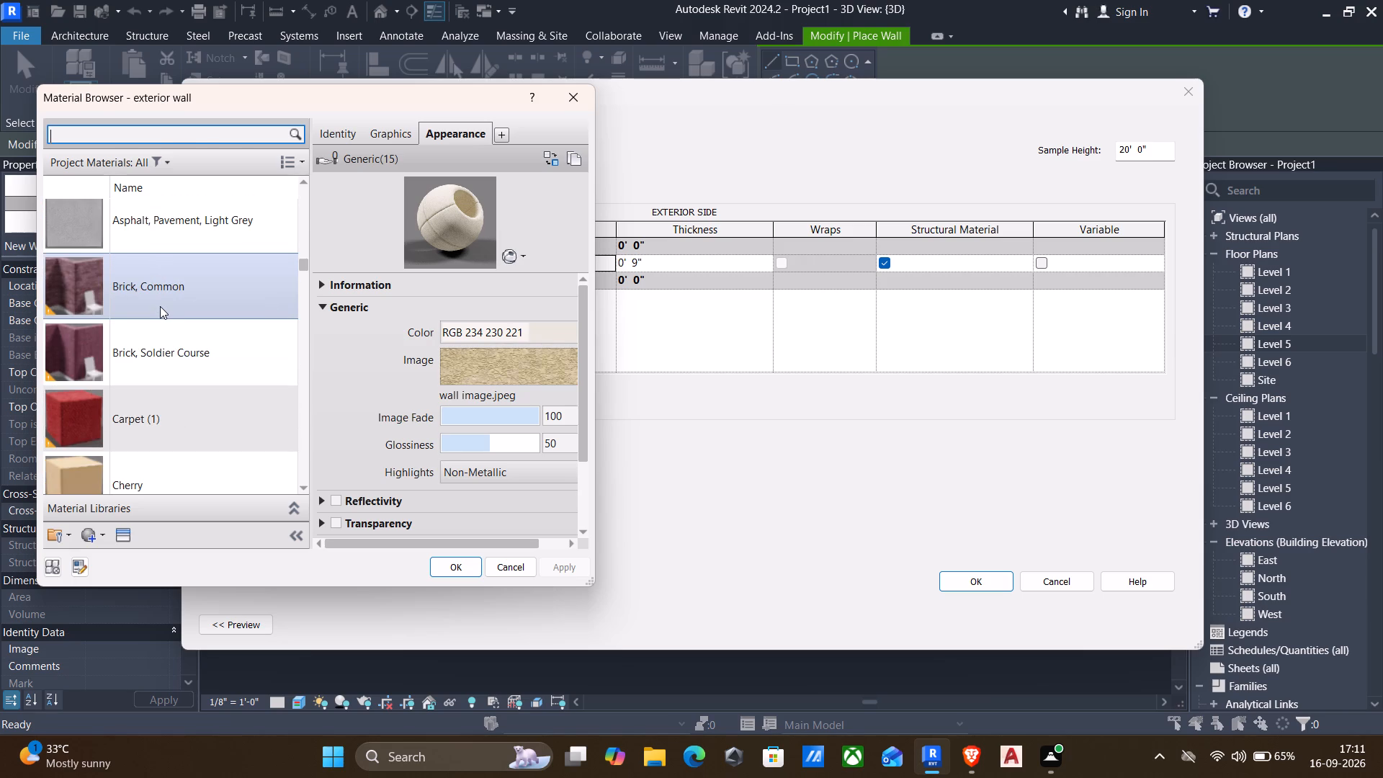
{"action": "left_click", "coordinate": [154, 231]}
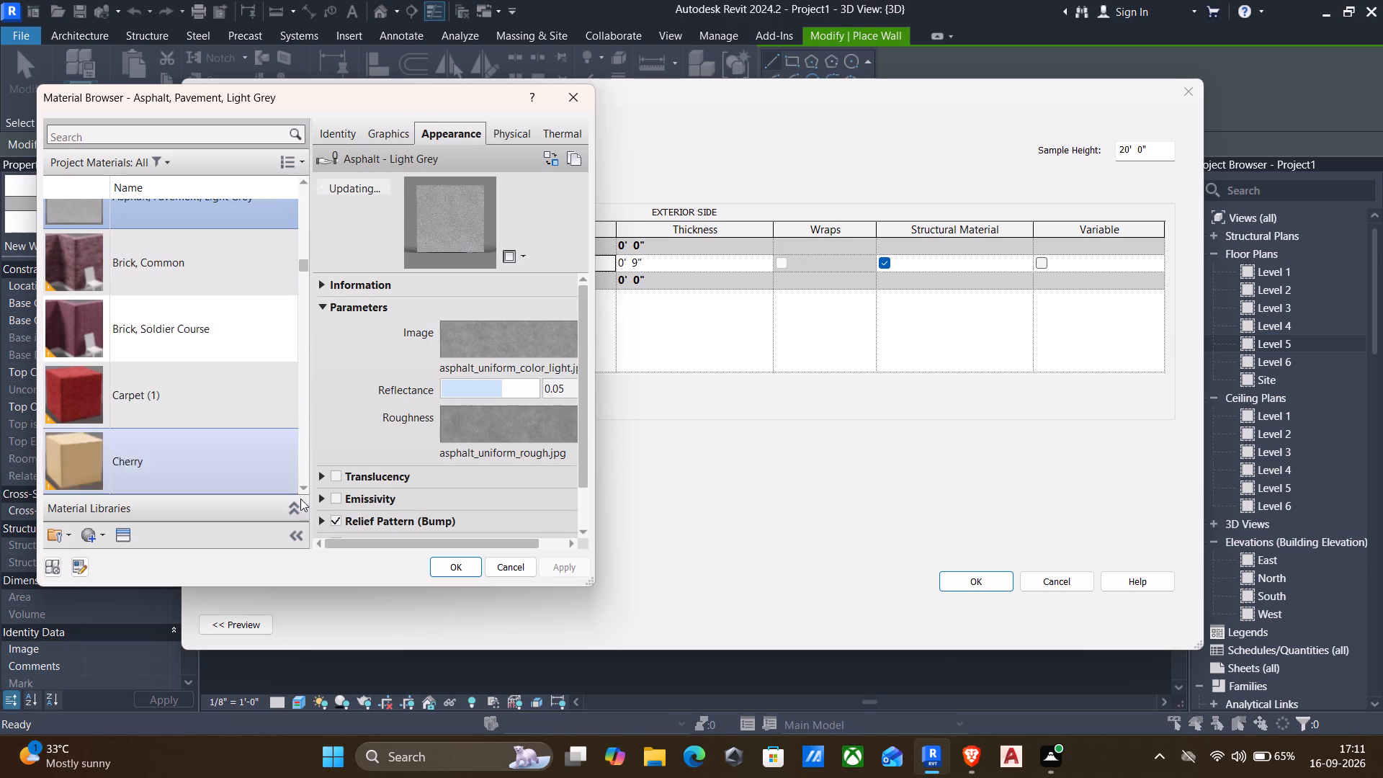
{"action": "left_click", "coordinate": [464, 565]}
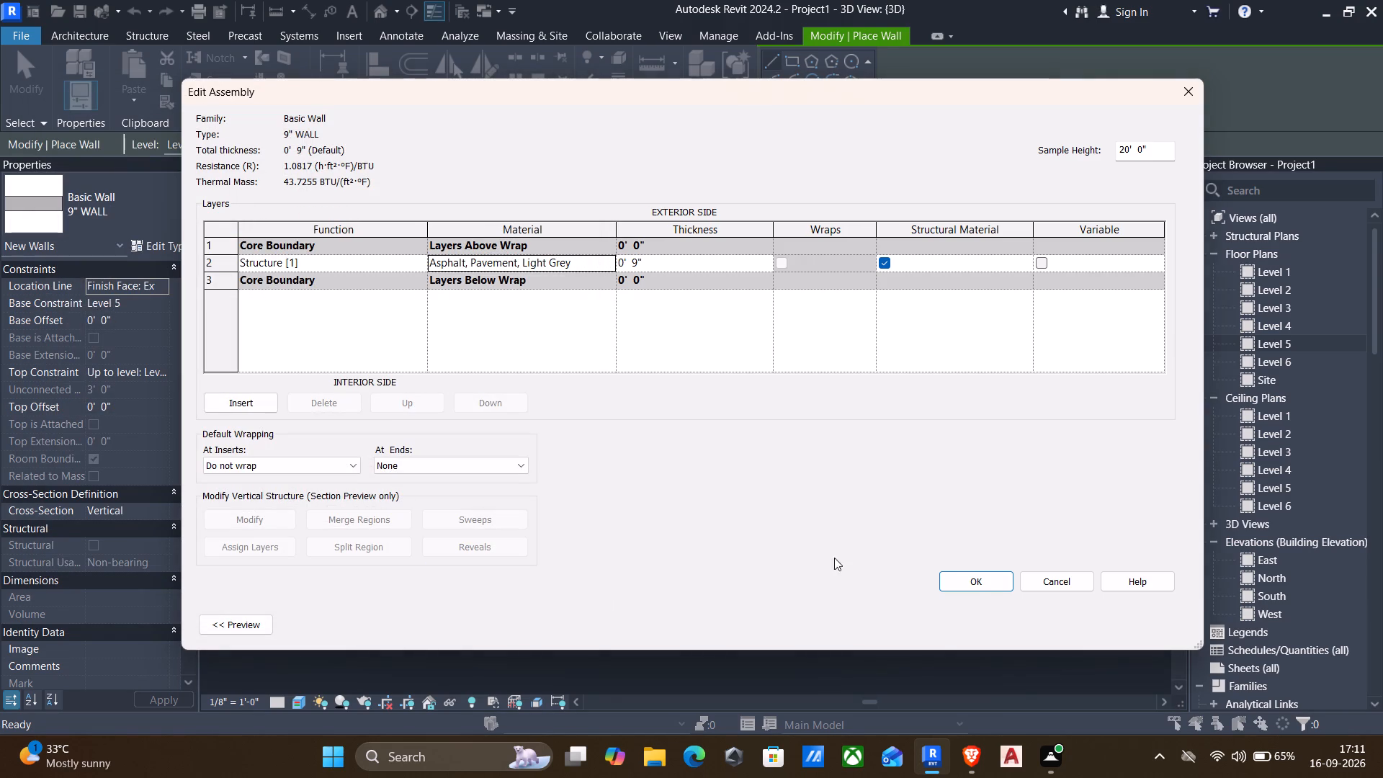
{"action": "left_click", "coordinate": [972, 578]}
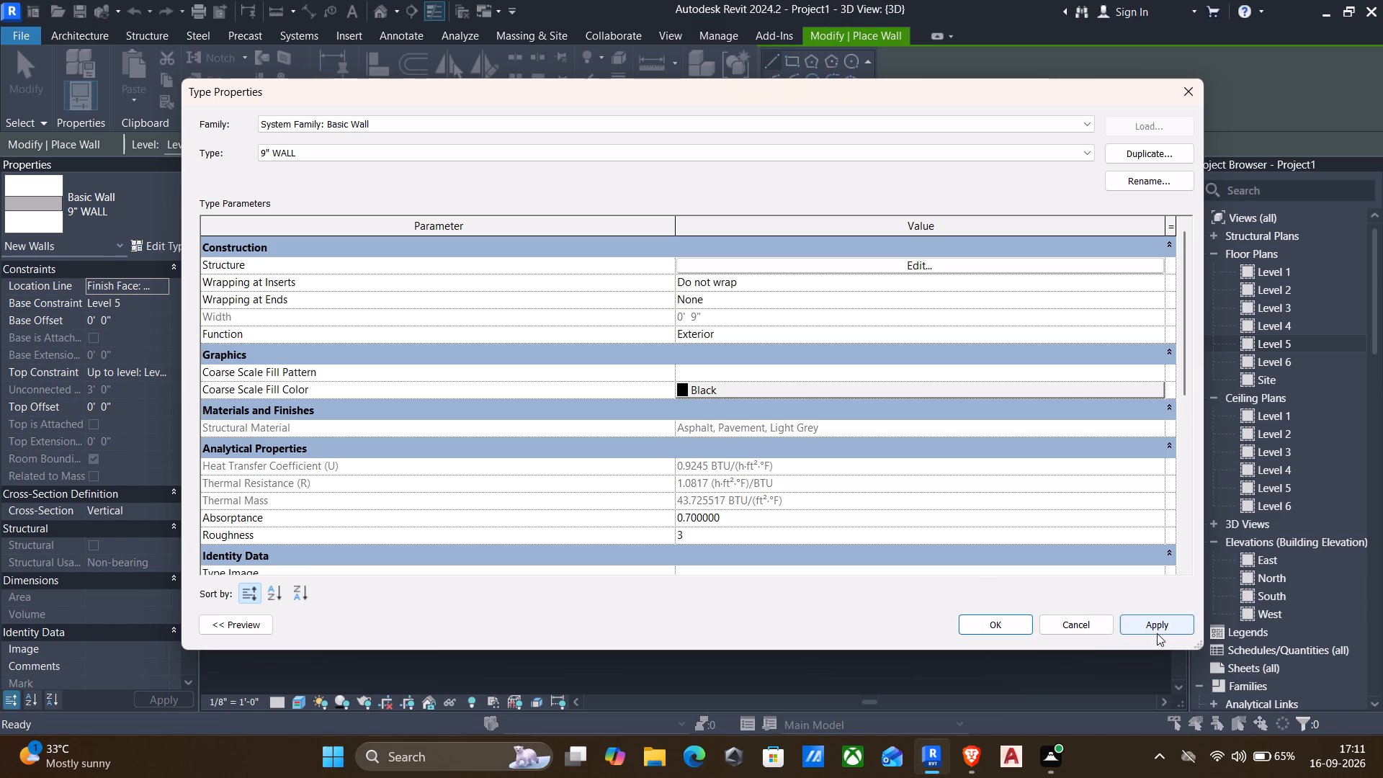
{"action": "left_click", "coordinate": [1150, 626]}
{"action": "left_click", "coordinate": [988, 628]}
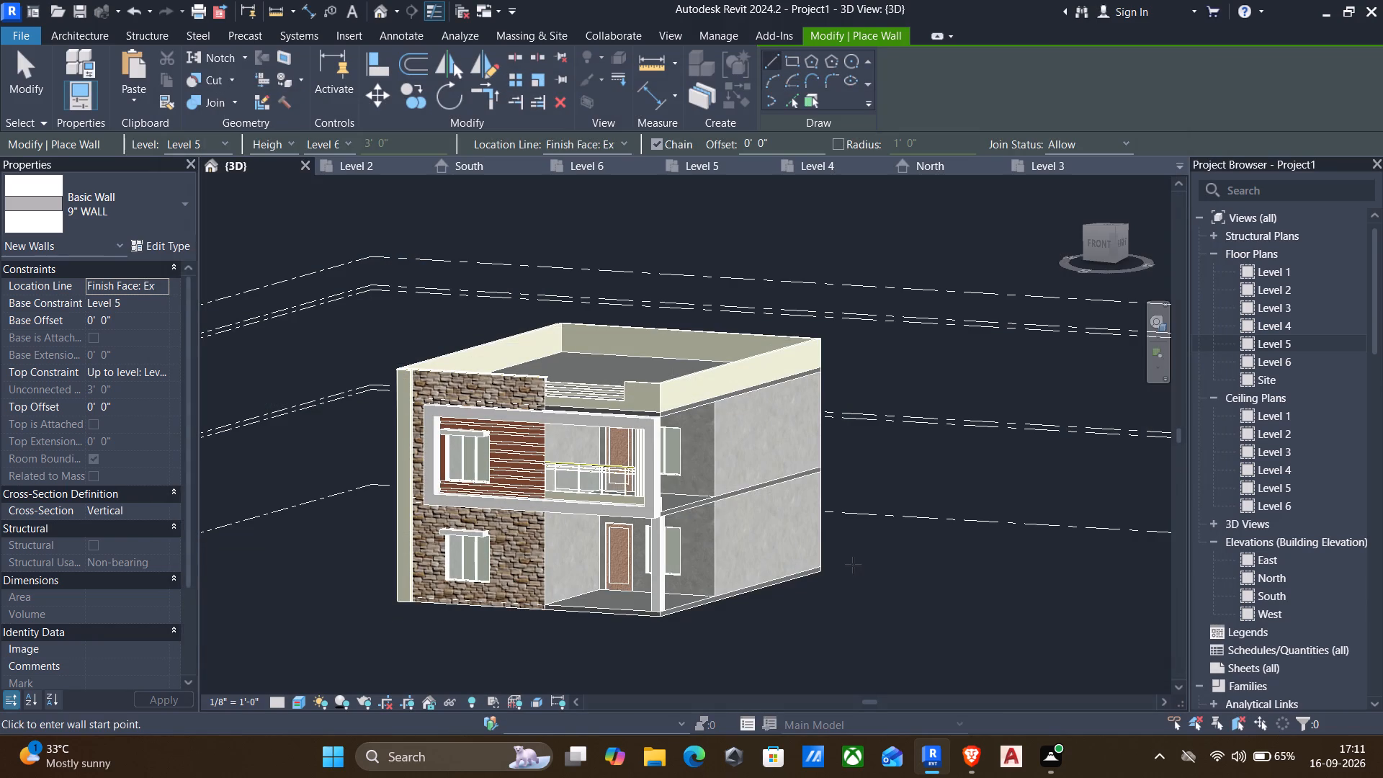
{"action": "scroll", "coordinate": [650, 609], "scroll_direction": "down", "scroll_amount": 1}
{"action": "middle_click_drag", "start_coordinate": [573, 578], "coordinate": [559, 588], "text": "shift"}
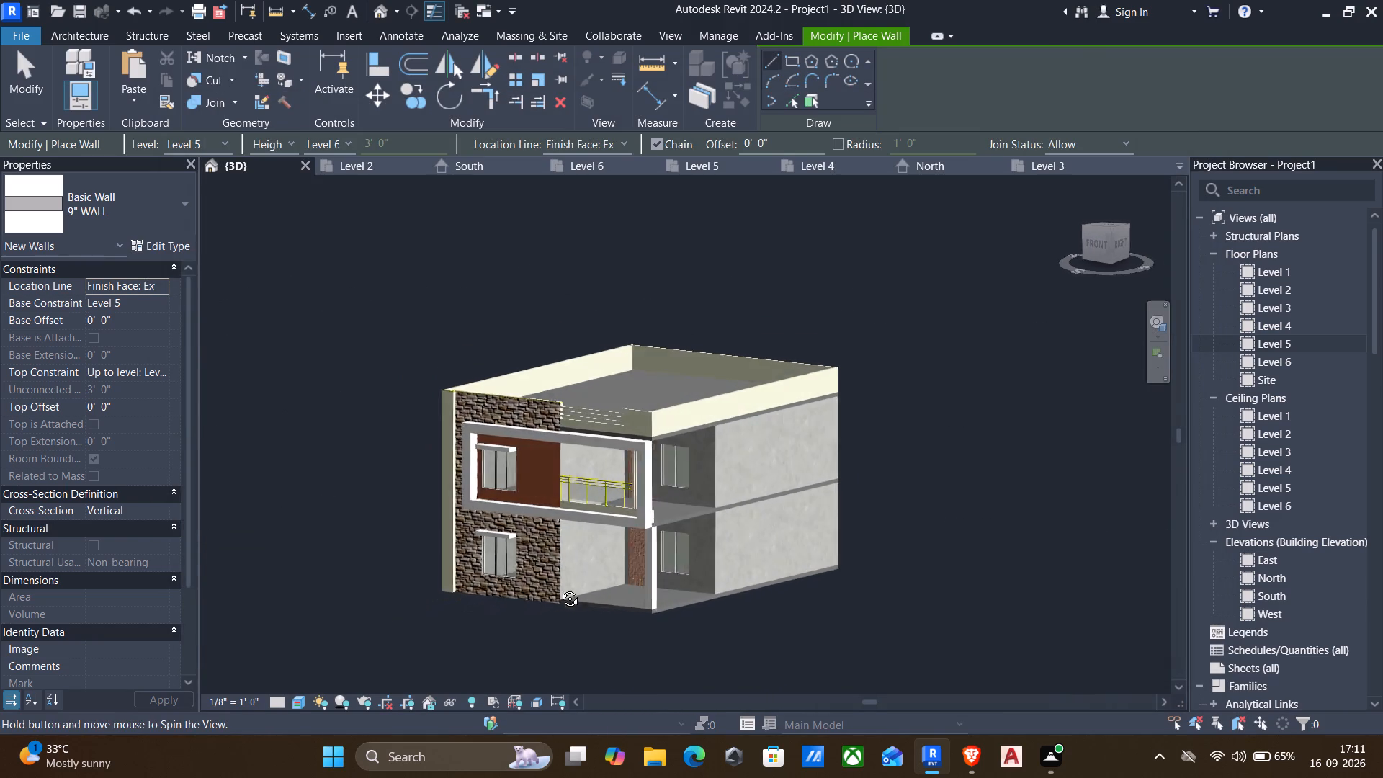
{"action": "middle_click_drag", "start_coordinate": [559, 588], "coordinate": [613, 581], "text": "shift"}
{"action": "scroll", "coordinate": [604, 583], "scroll_direction": "up", "scroll_amount": 3}
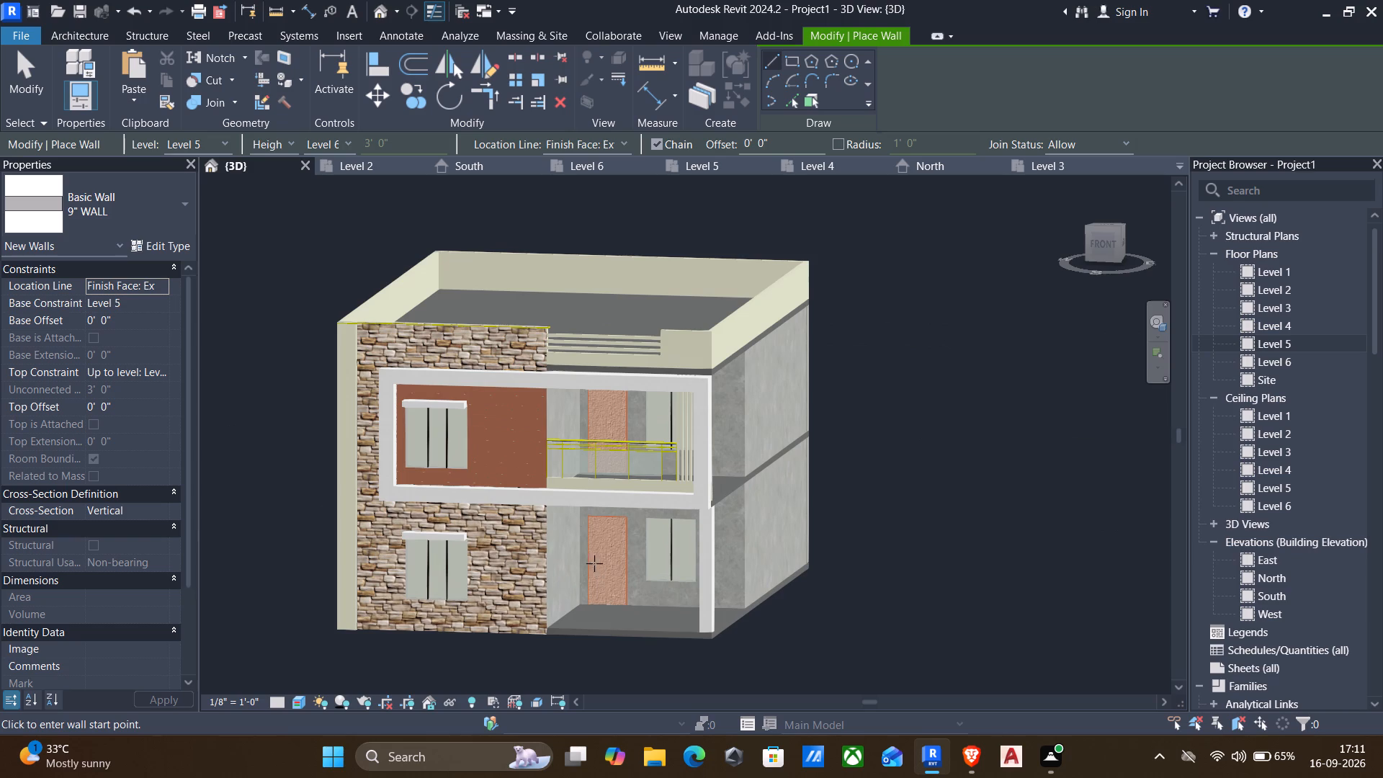
{"action": "scroll", "coordinate": [561, 535], "scroll_direction": "up", "scroll_amount": 1}
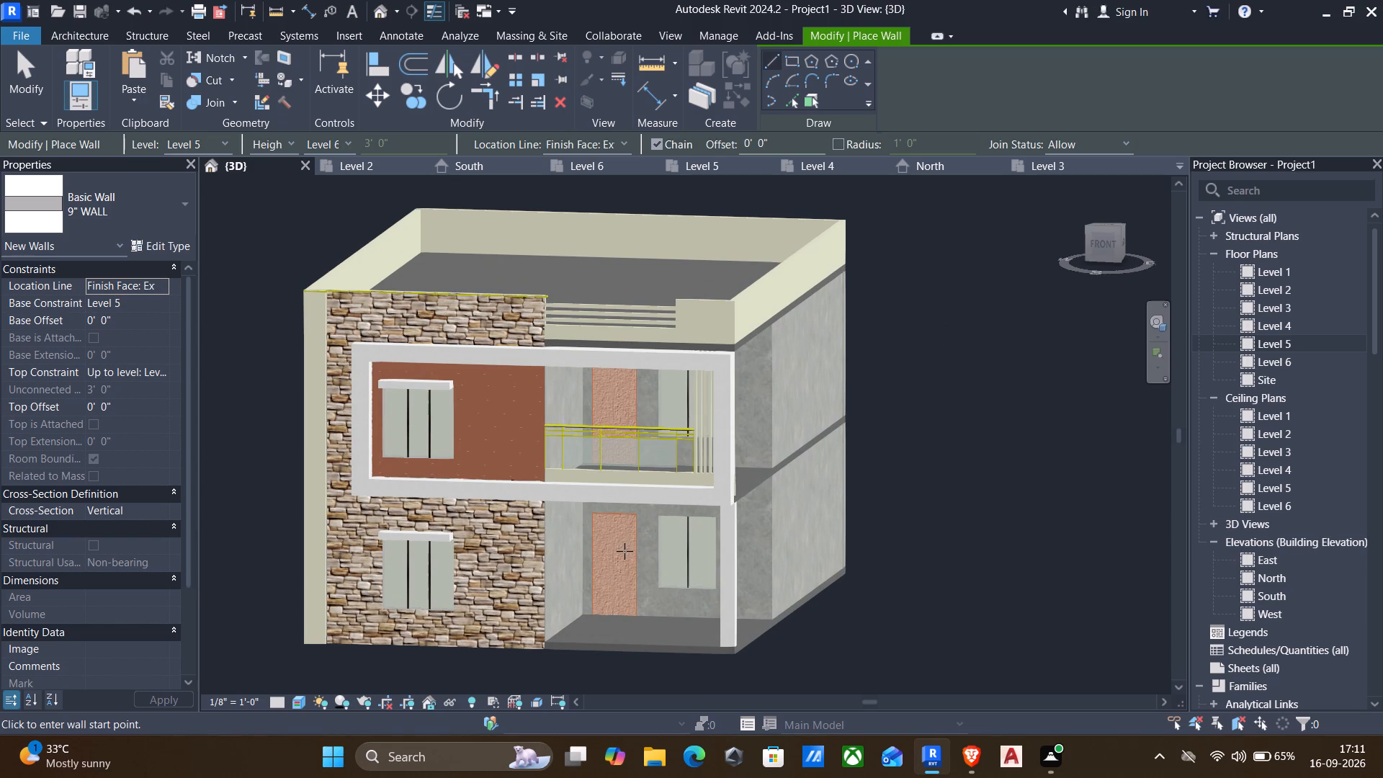
{"action": "key", "text": "Escape"}
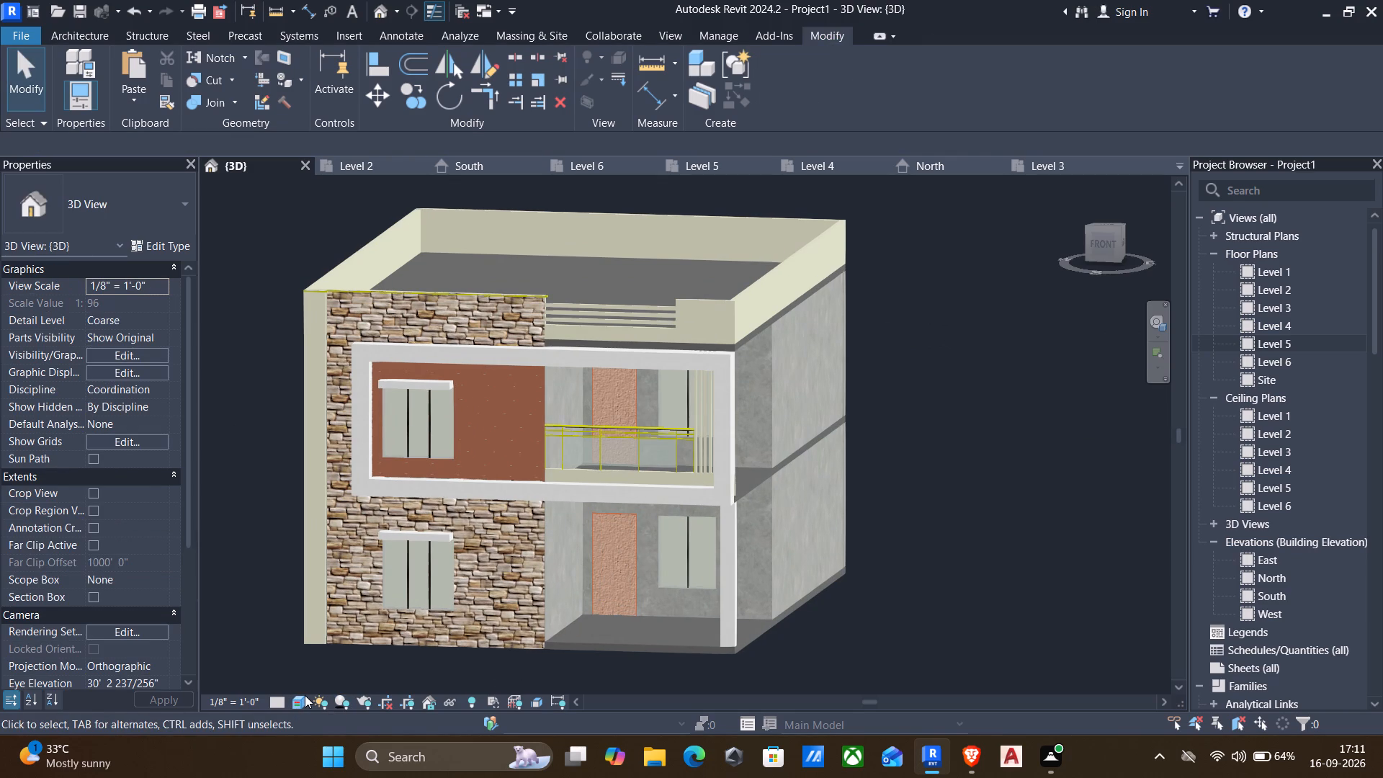
Assign the door material as the frame material of the 36" x 84" single-panel wood door type.
{"action": "left_click", "coordinate": [639, 548]}
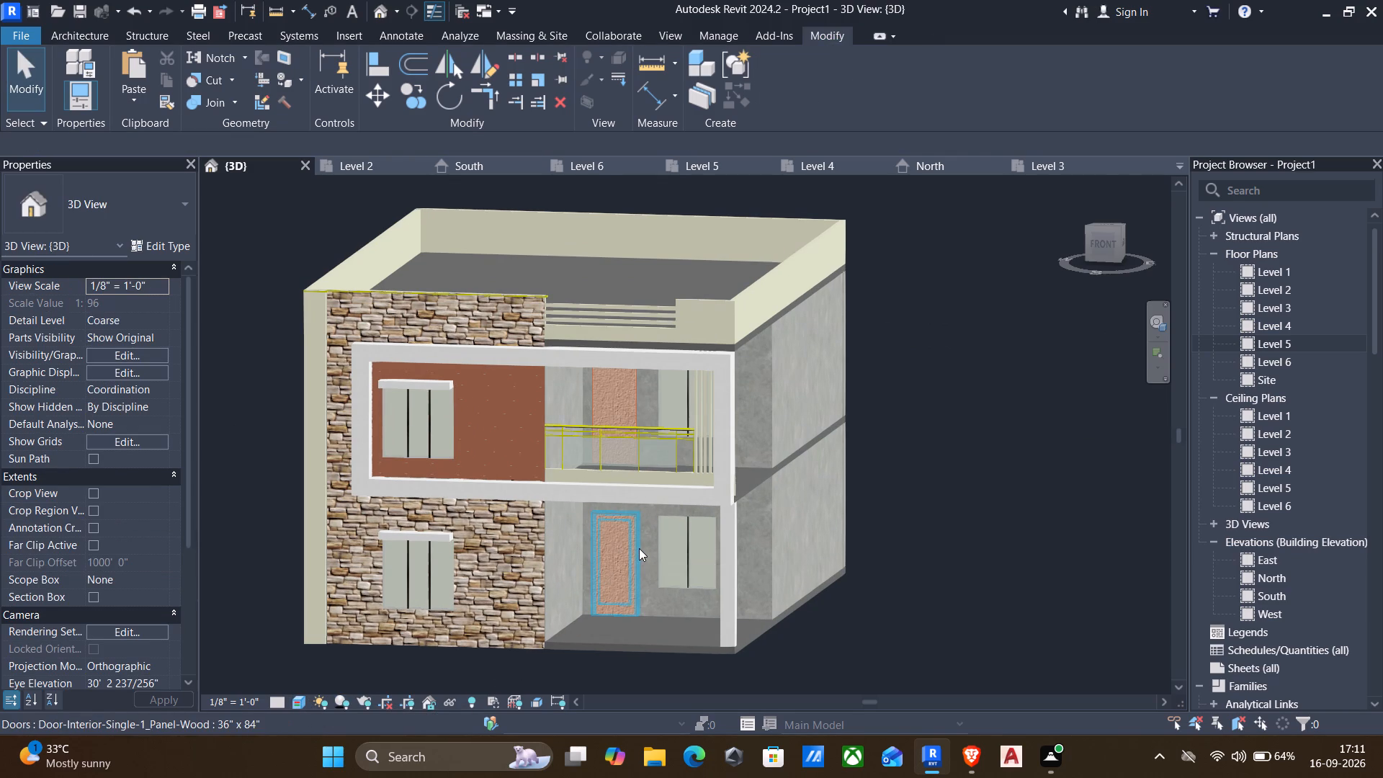
{"action": "left_click", "coordinate": [176, 247]}
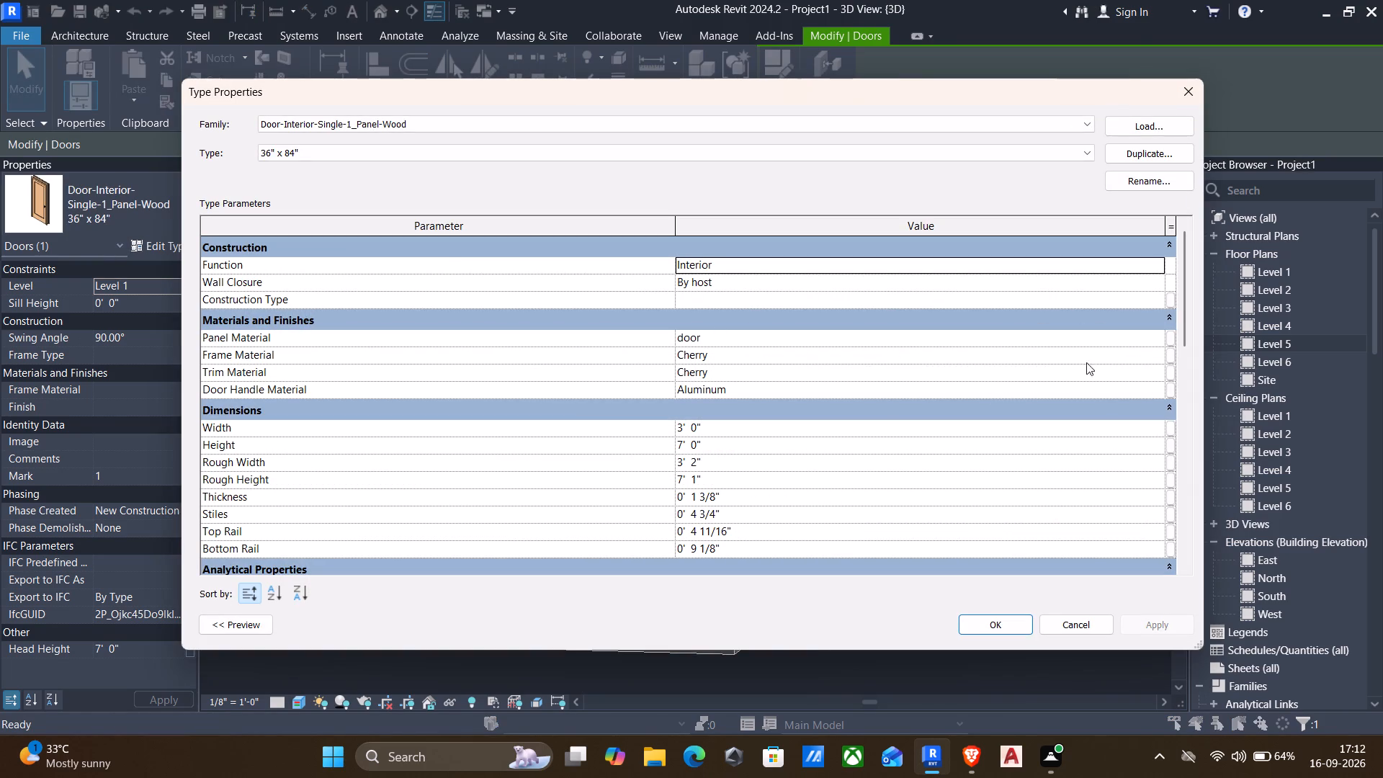
{"action": "left_click", "coordinate": [1158, 354]}
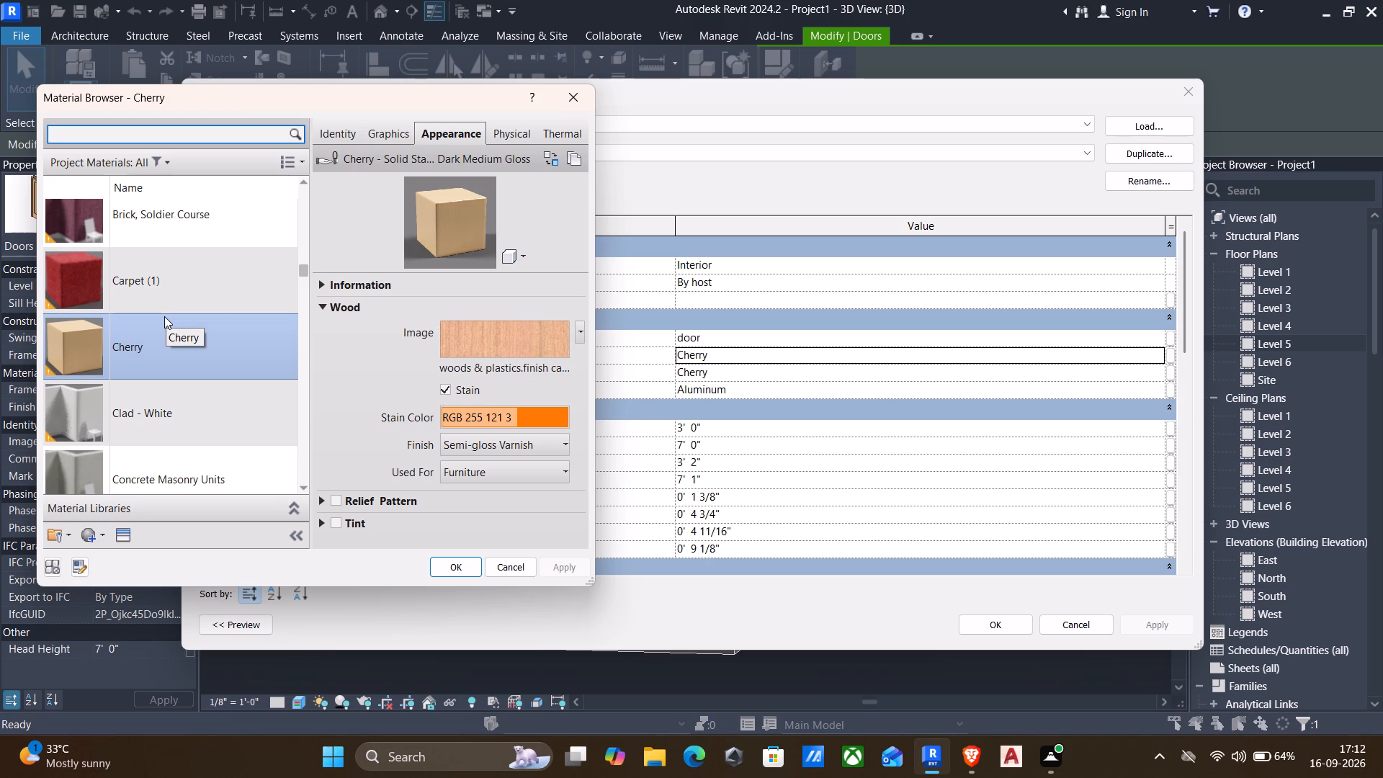
{"action": "left_click", "coordinate": [169, 127]}
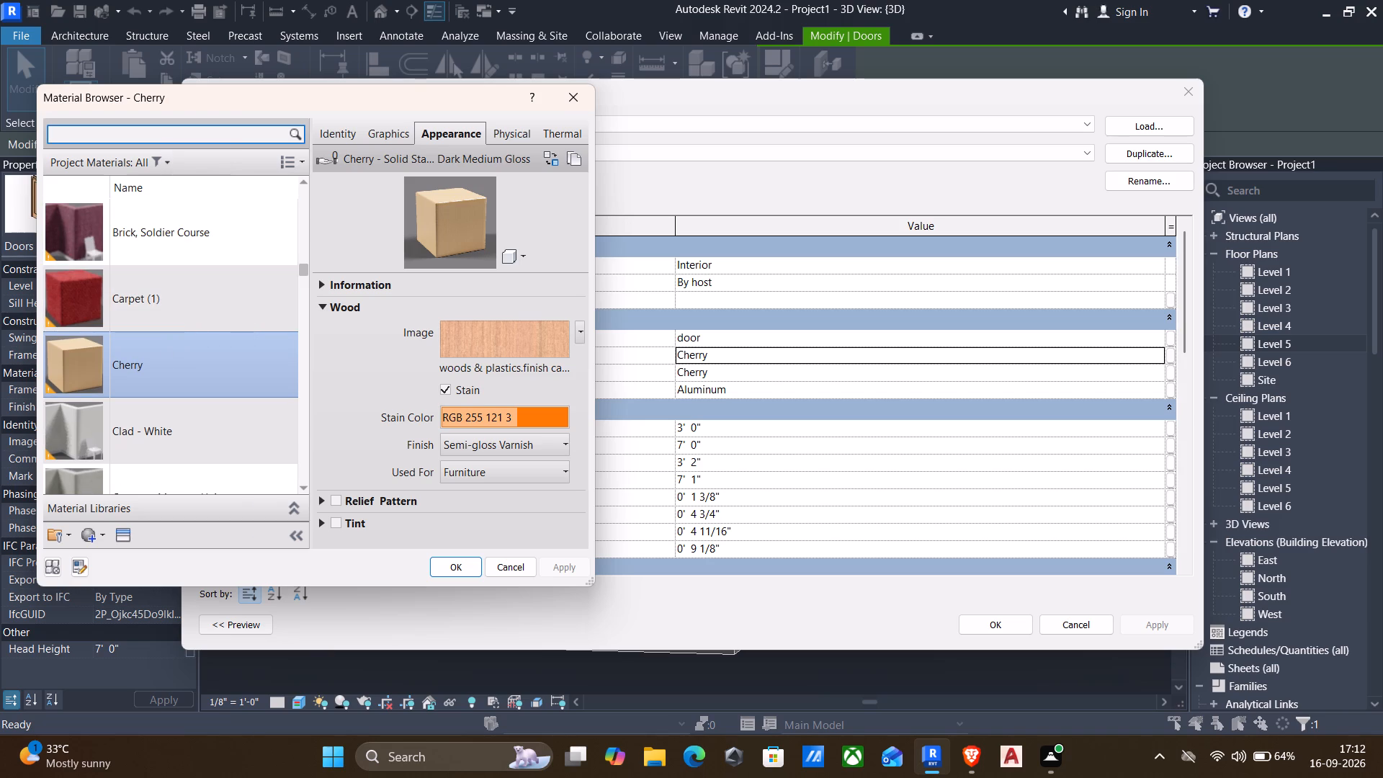
{"action": "type", "text": "door"}
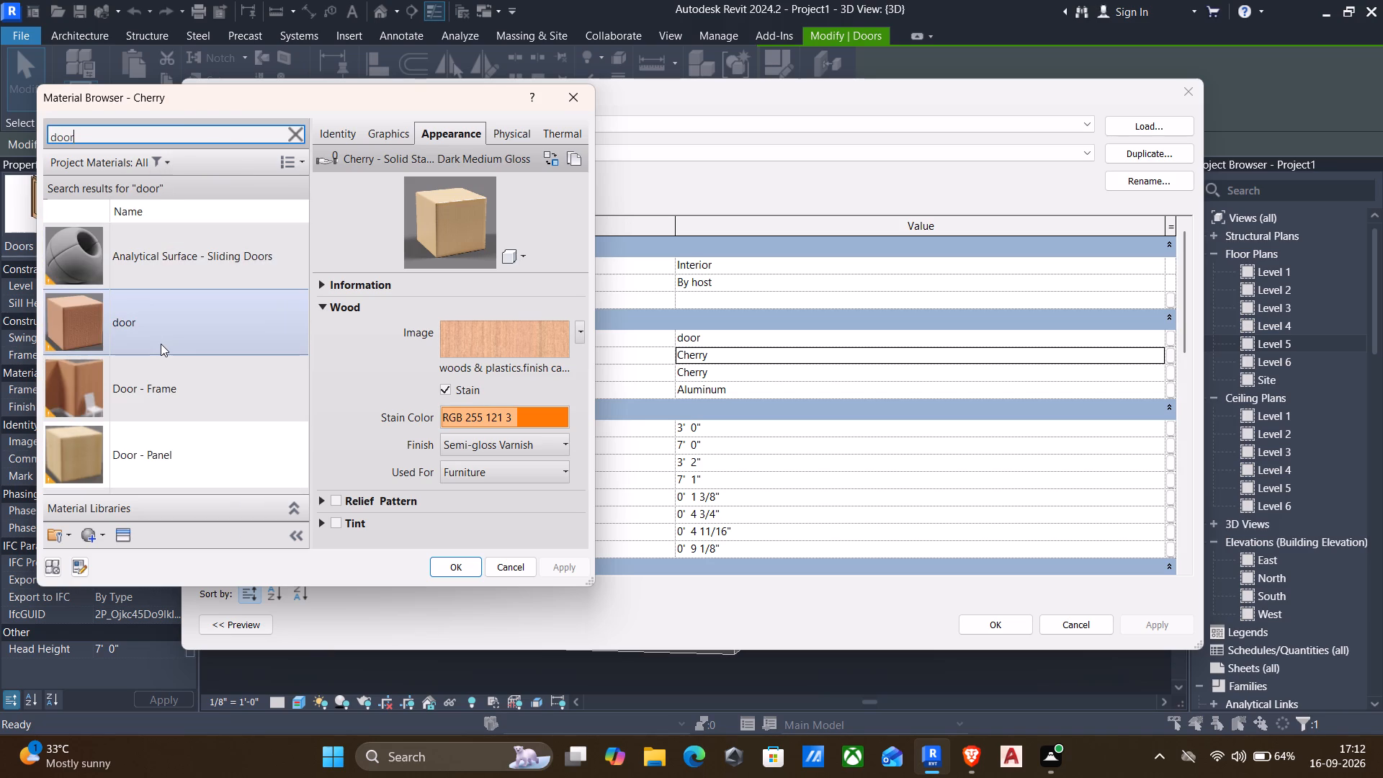
{"action": "left_click", "coordinate": [161, 344]}
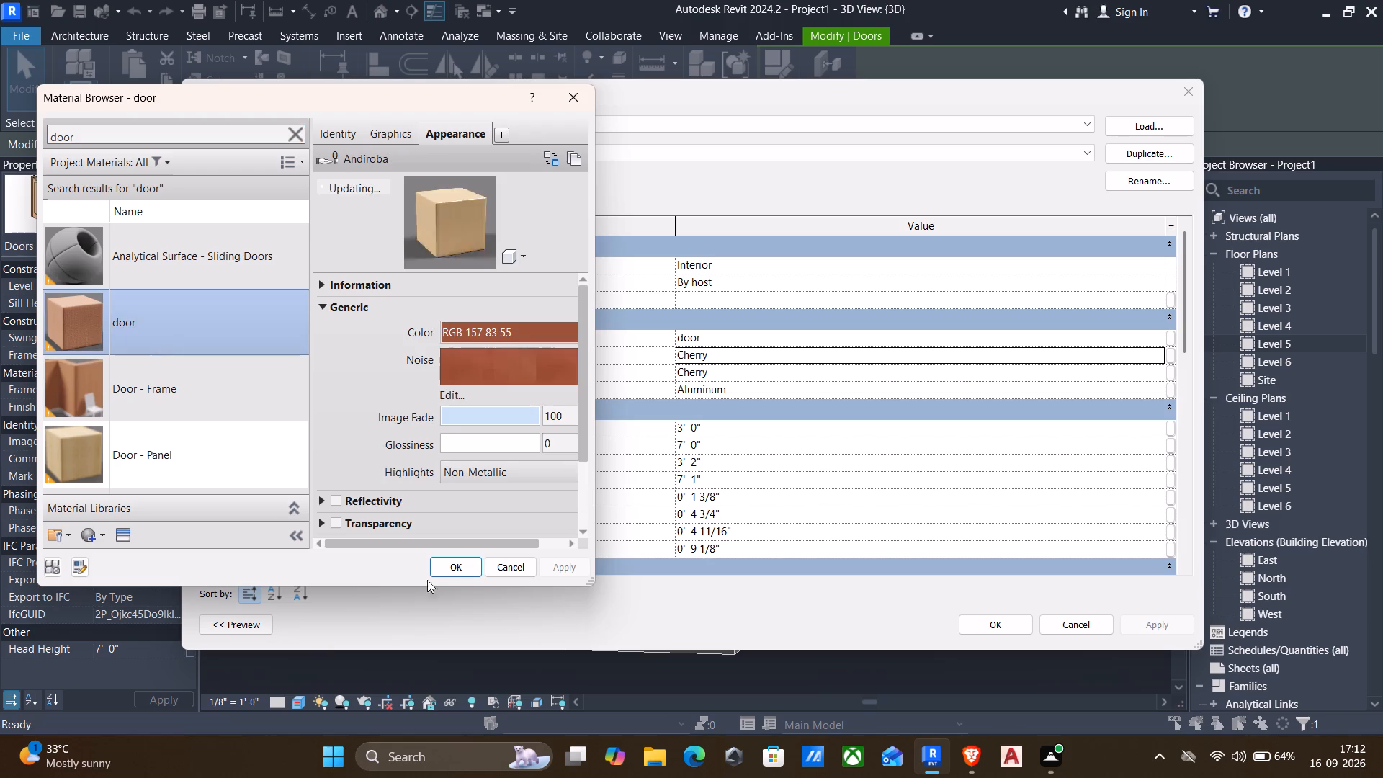
{"action": "left_click", "coordinate": [457, 577]}
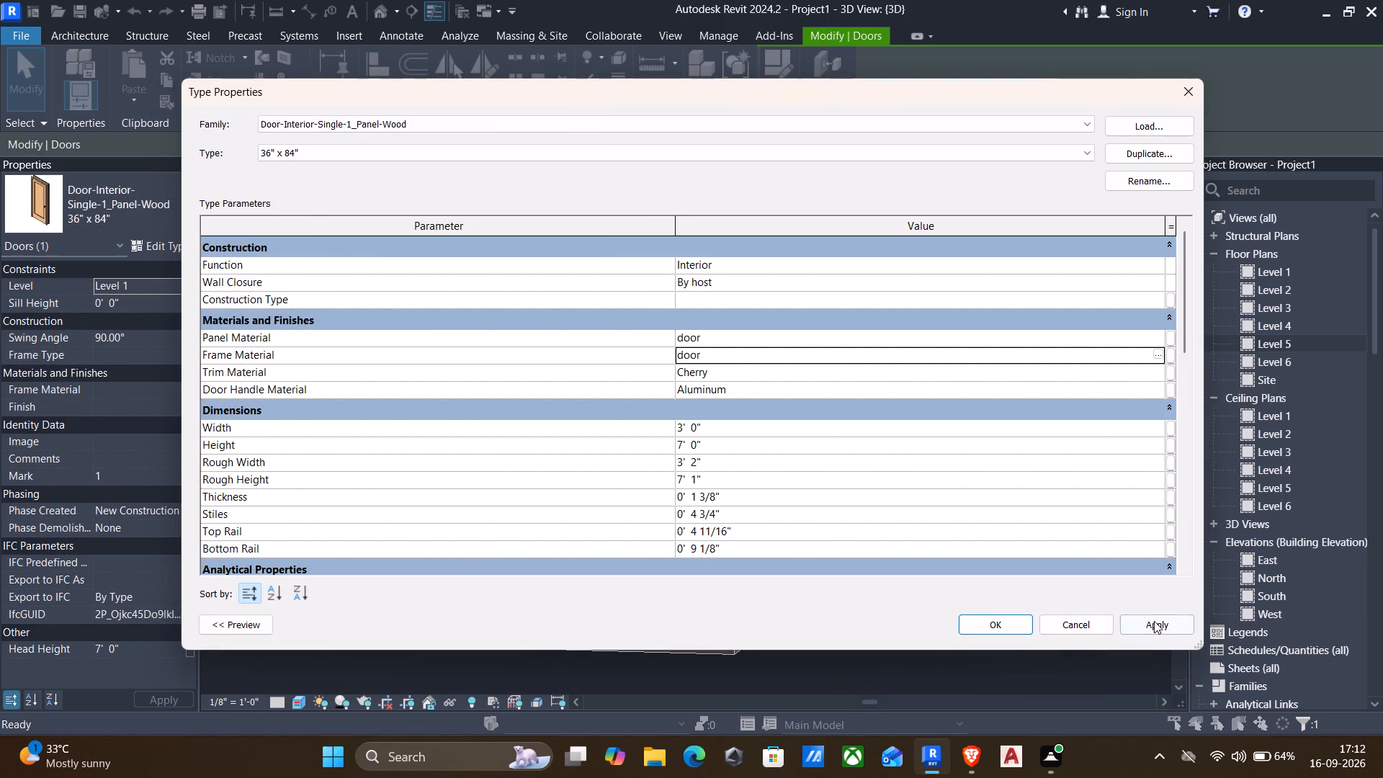
{"action": "left_click", "coordinate": [1155, 621]}
{"action": "left_click", "coordinate": [999, 622]}
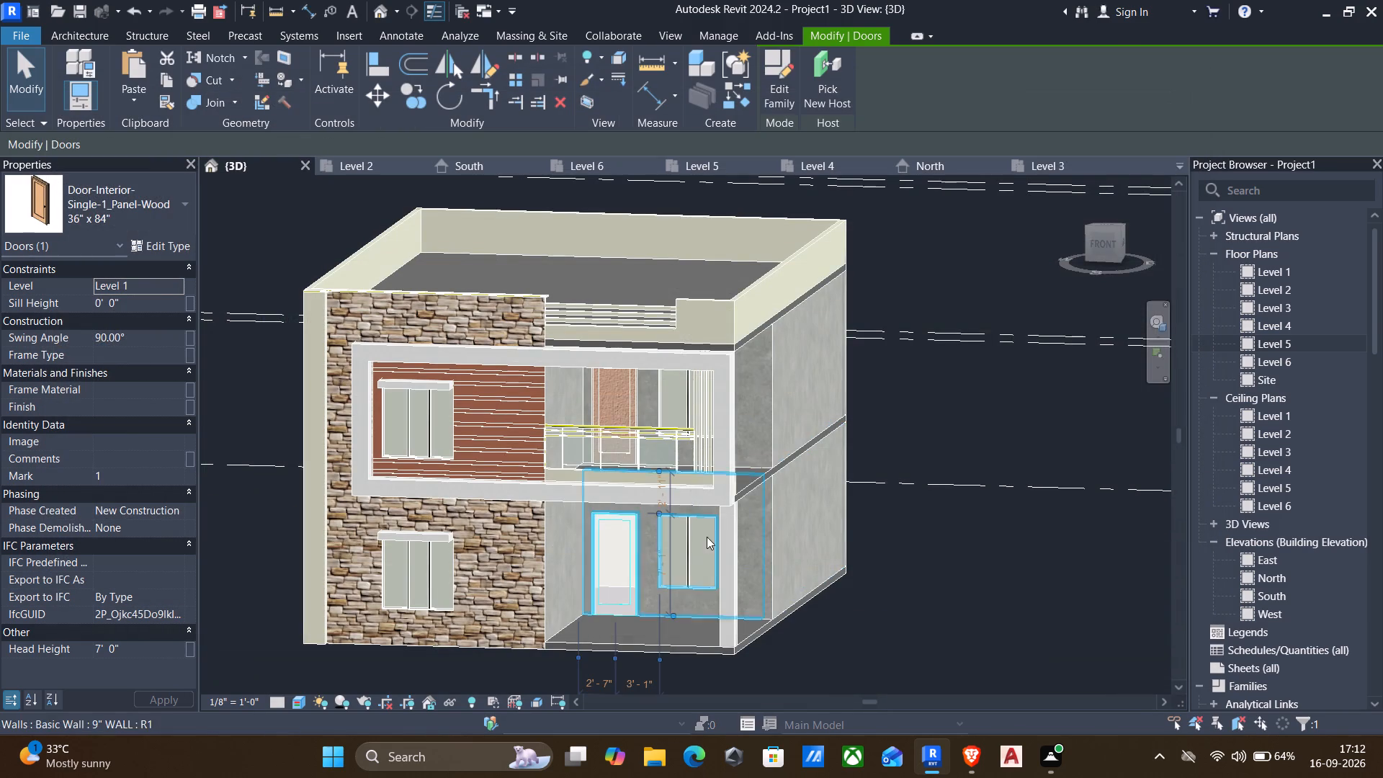
{"action": "key", "text": "Escape"}
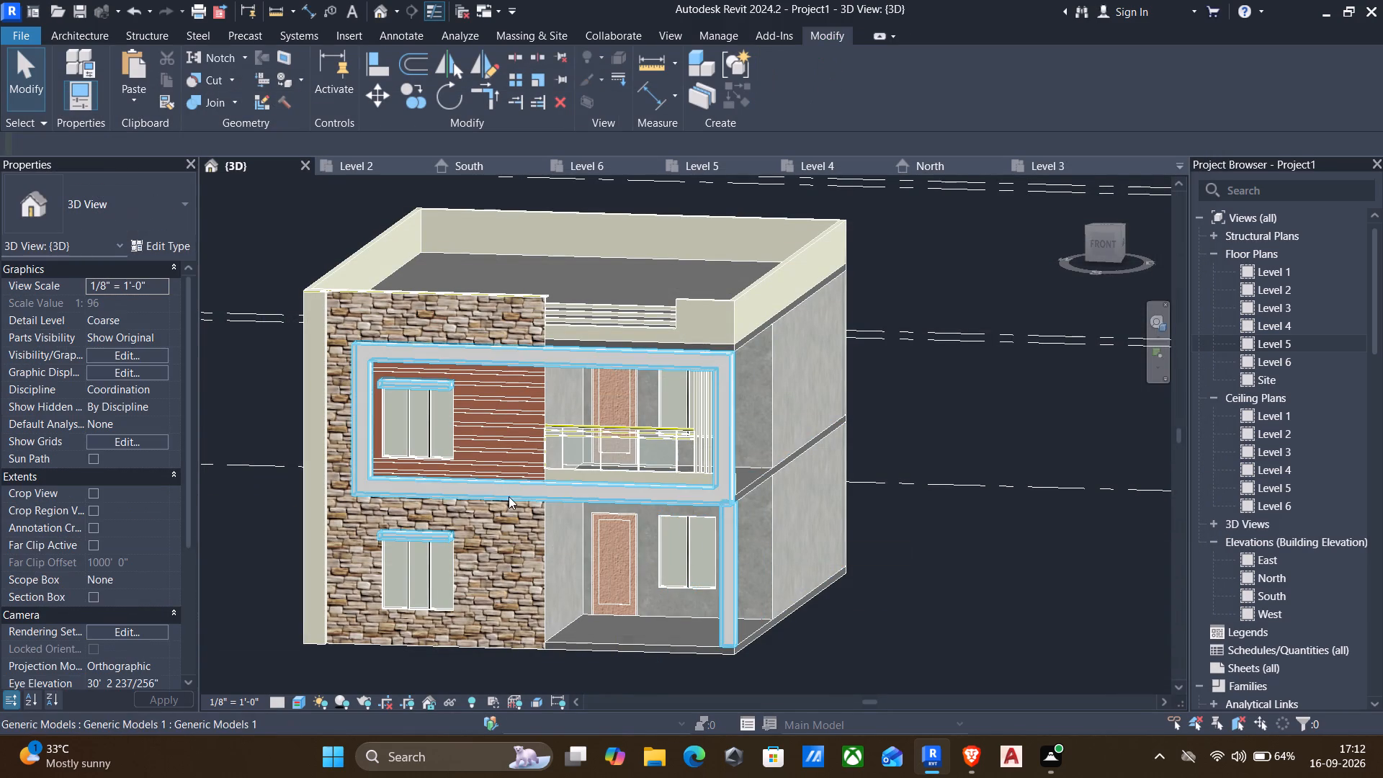
Open the panel material of the ground-floor 36" x 84" wood door type and bring up the Wood assets of the Appearance Library.
{"action": "left_click", "coordinate": [609, 545]}
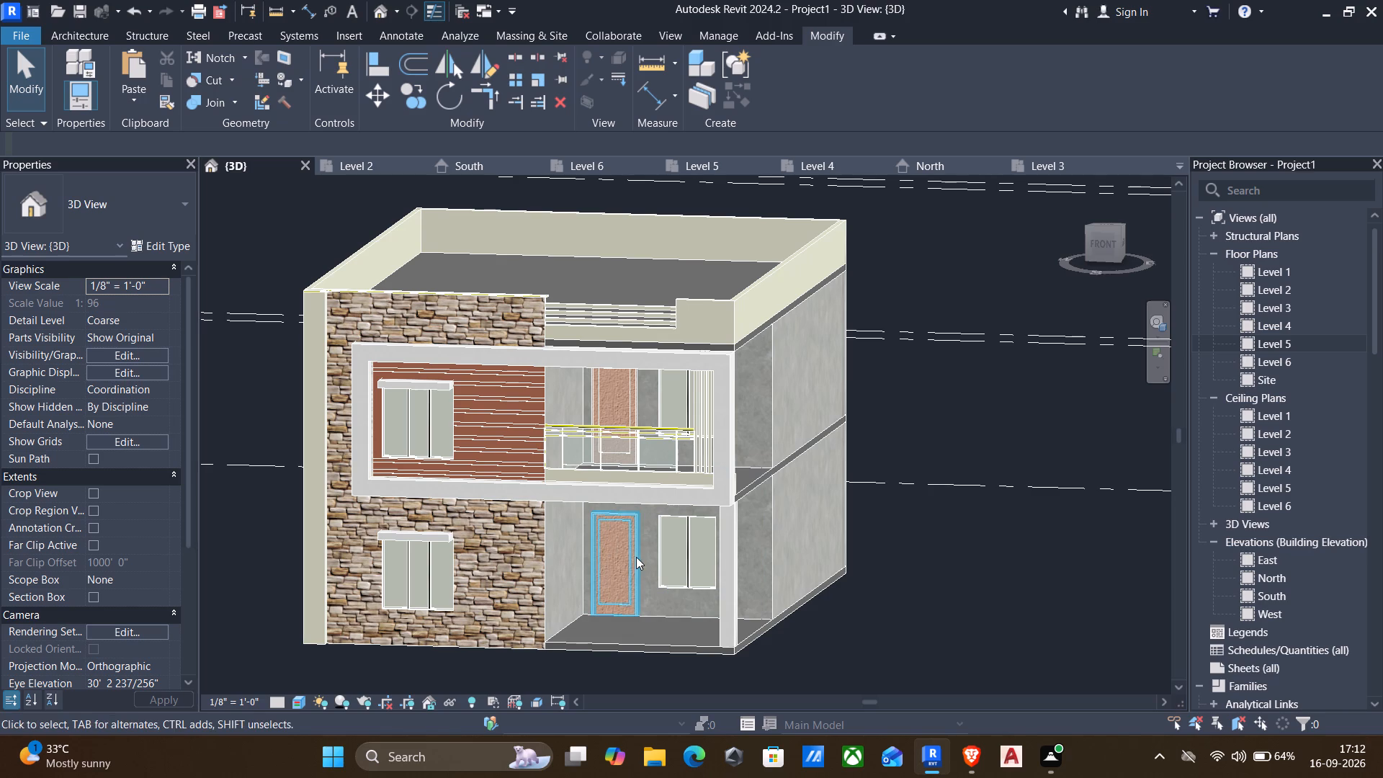
{"action": "left_click", "coordinate": [636, 558]}
{"action": "left_click", "coordinate": [150, 241]}
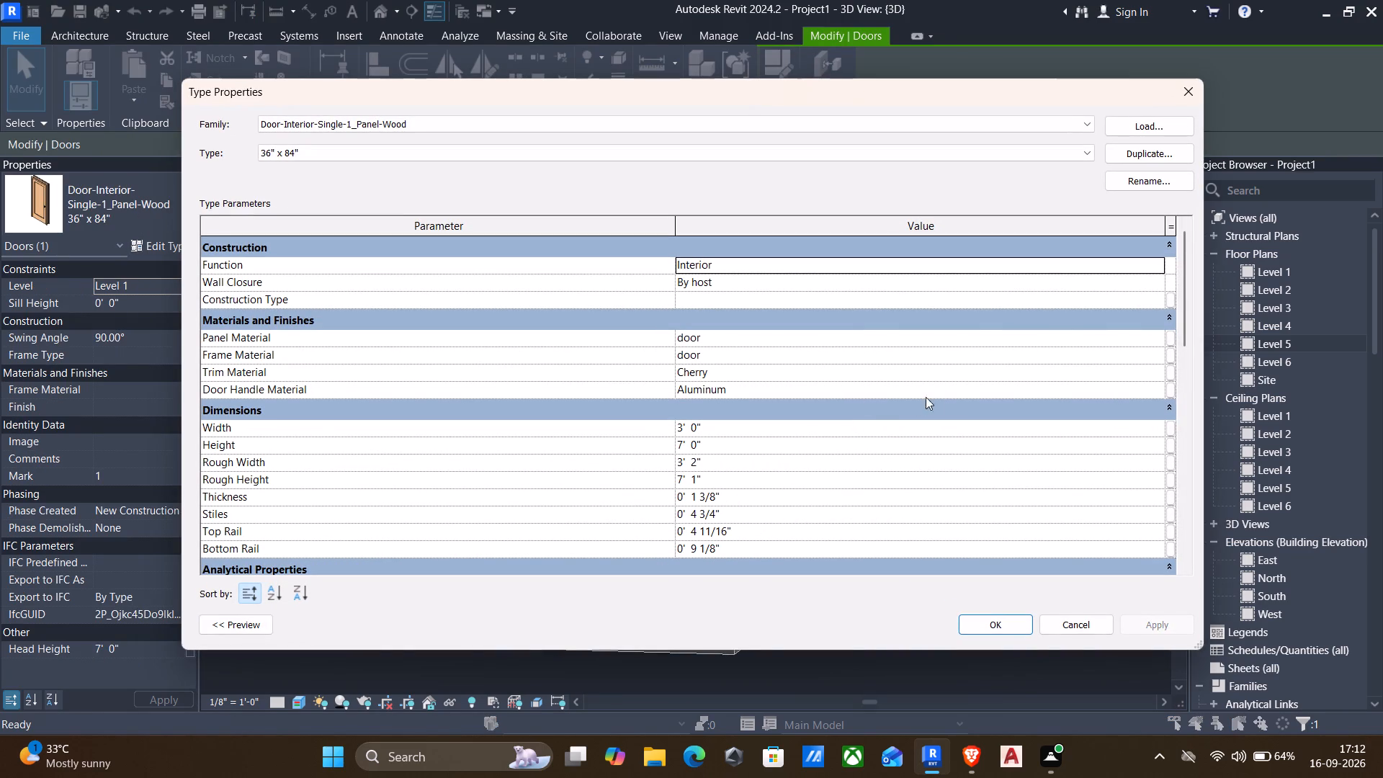
{"action": "left_click", "coordinate": [1159, 339]}
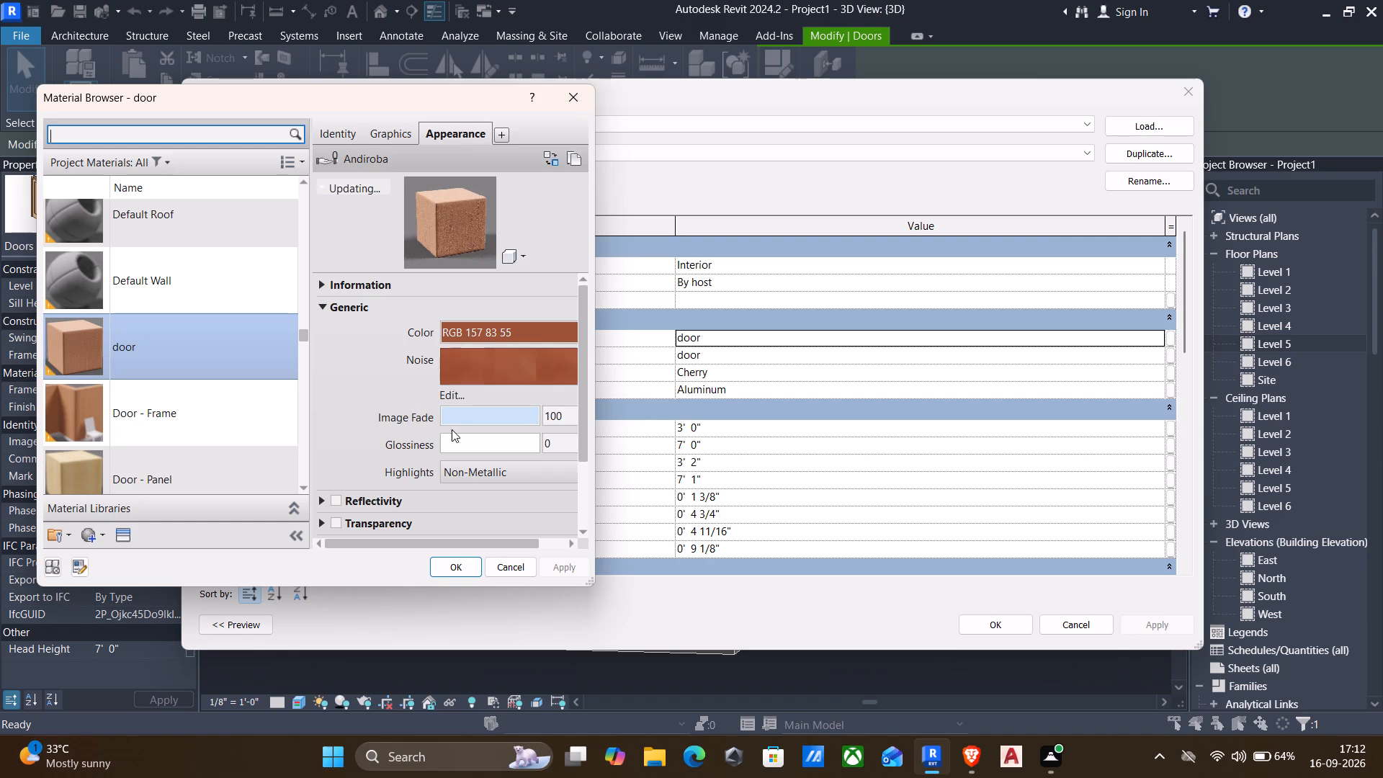
{"action": "left_click", "coordinate": [122, 532]}
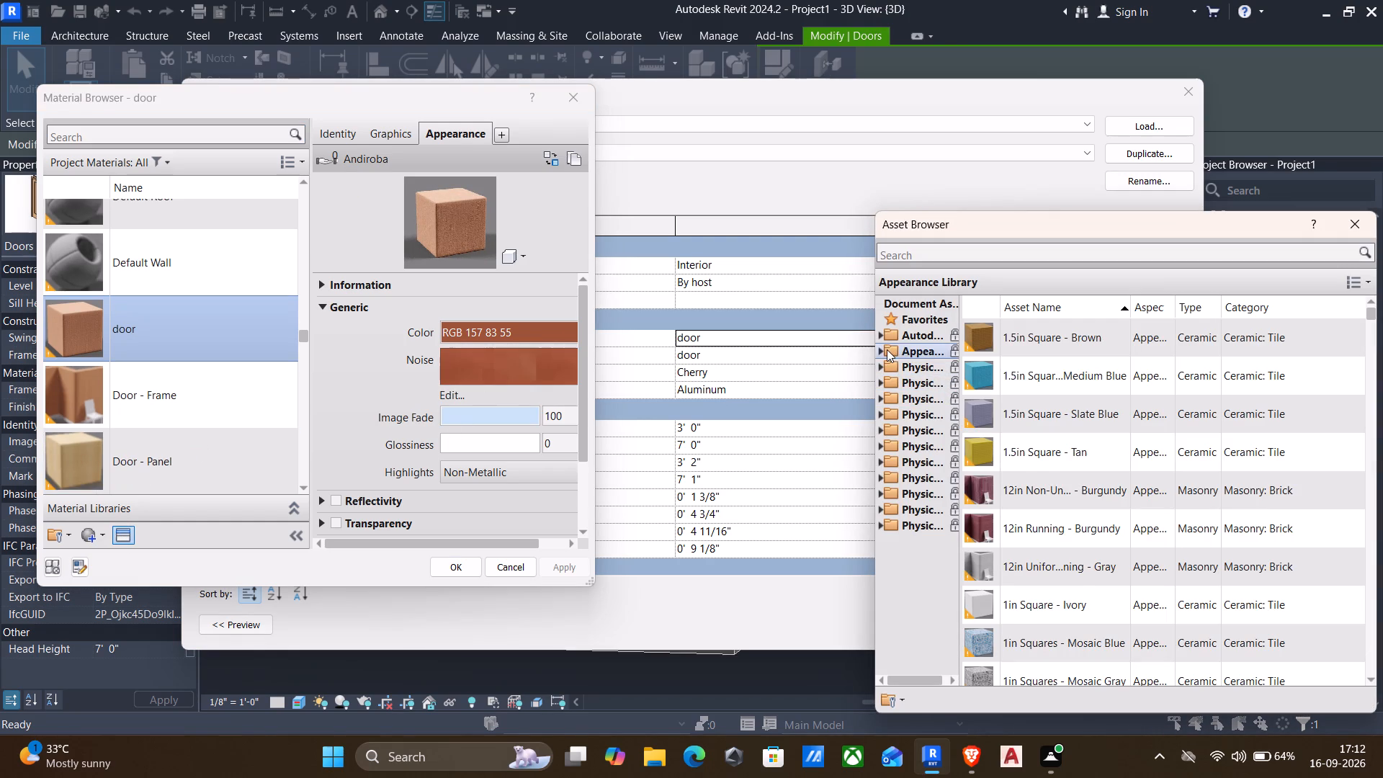
{"action": "left_click", "coordinate": [886, 349]}
{"action": "left_click", "coordinate": [886, 350]}
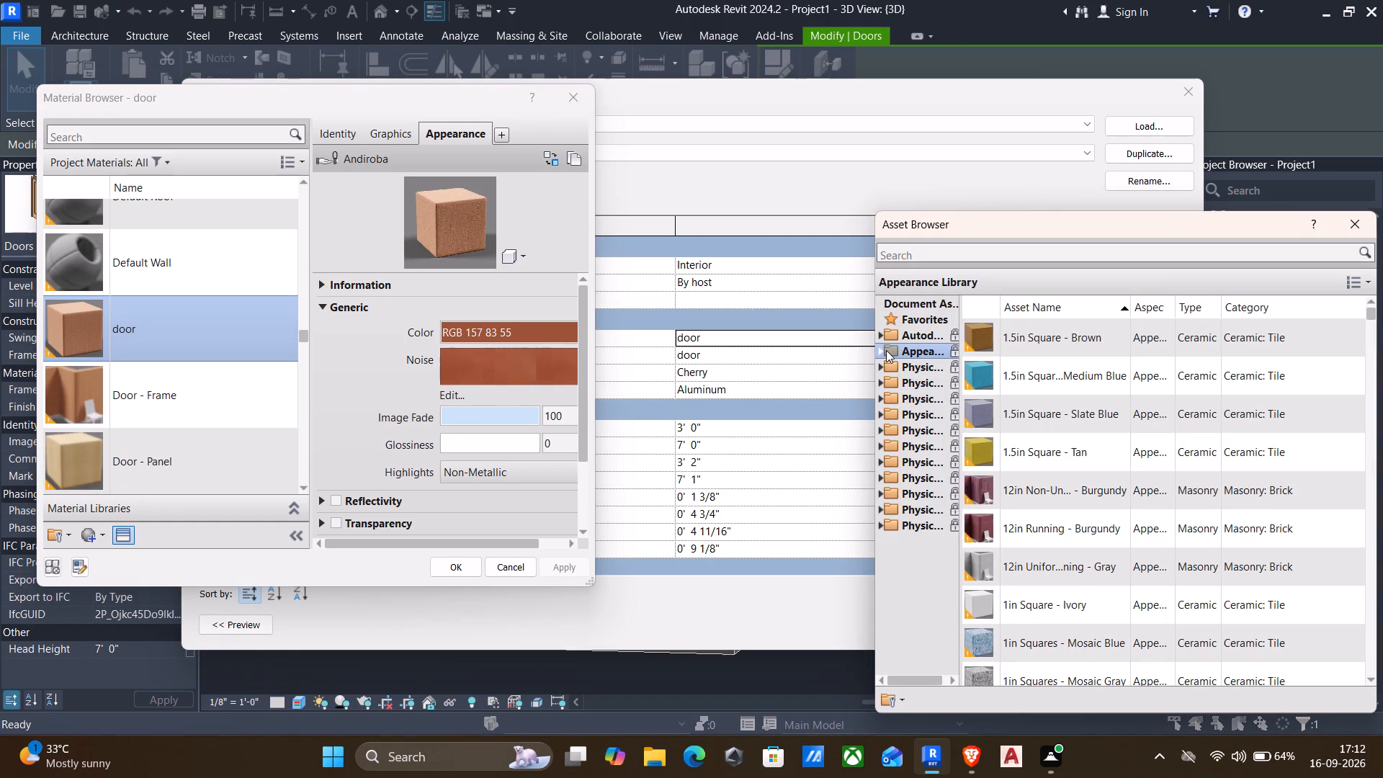
{"action": "left_click", "coordinate": [880, 350]}
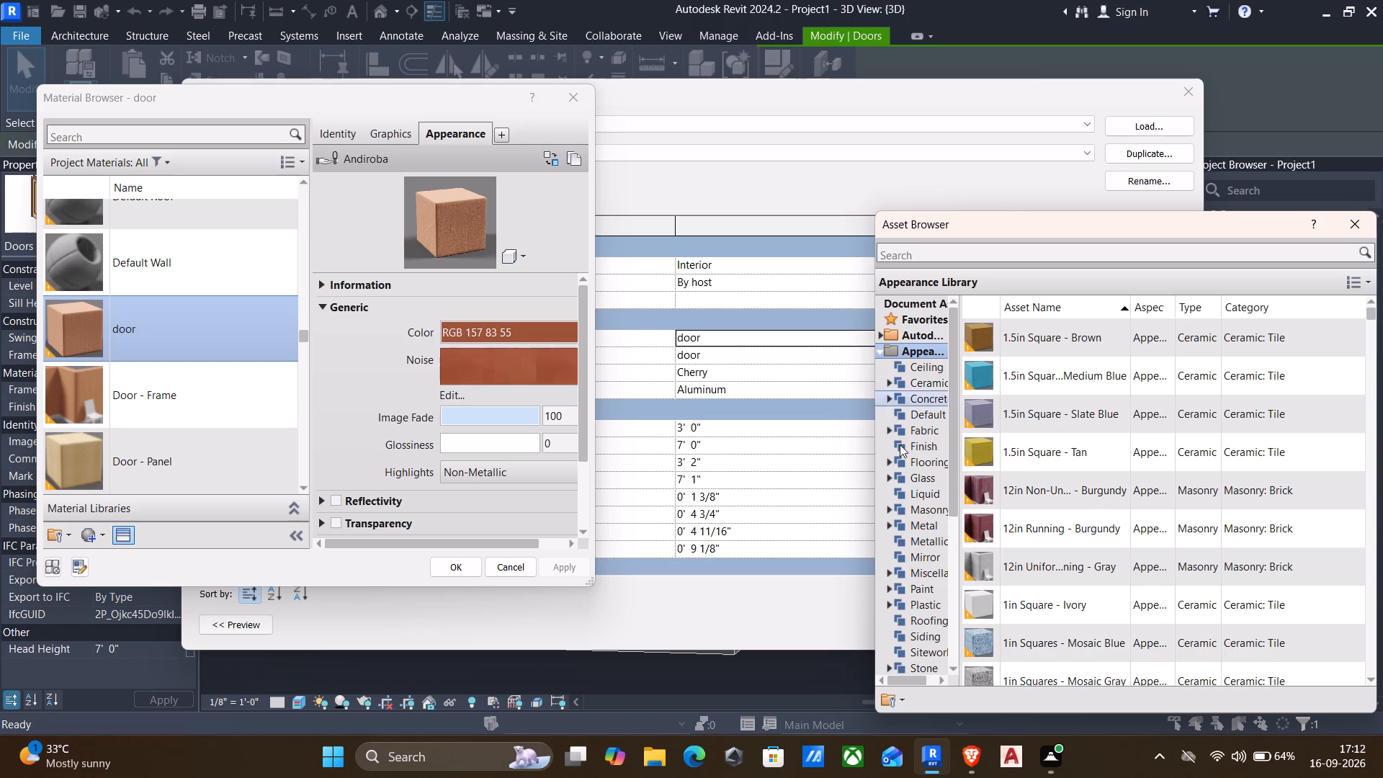
{"action": "scroll", "coordinate": [913, 496], "scroll_direction": "down", "scroll_amount": 6}
{"action": "left_click", "coordinate": [923, 478]}
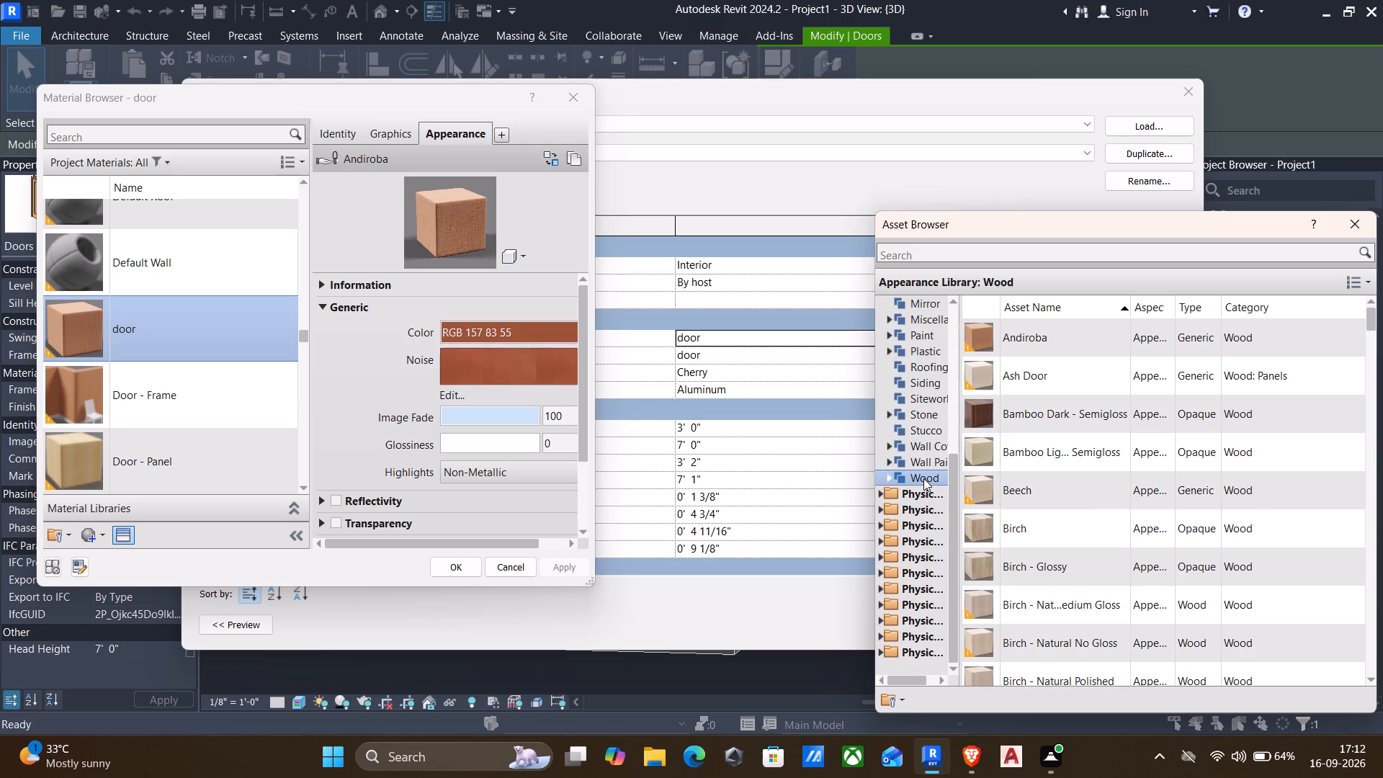
{"action": "left_click", "coordinate": [923, 478]}
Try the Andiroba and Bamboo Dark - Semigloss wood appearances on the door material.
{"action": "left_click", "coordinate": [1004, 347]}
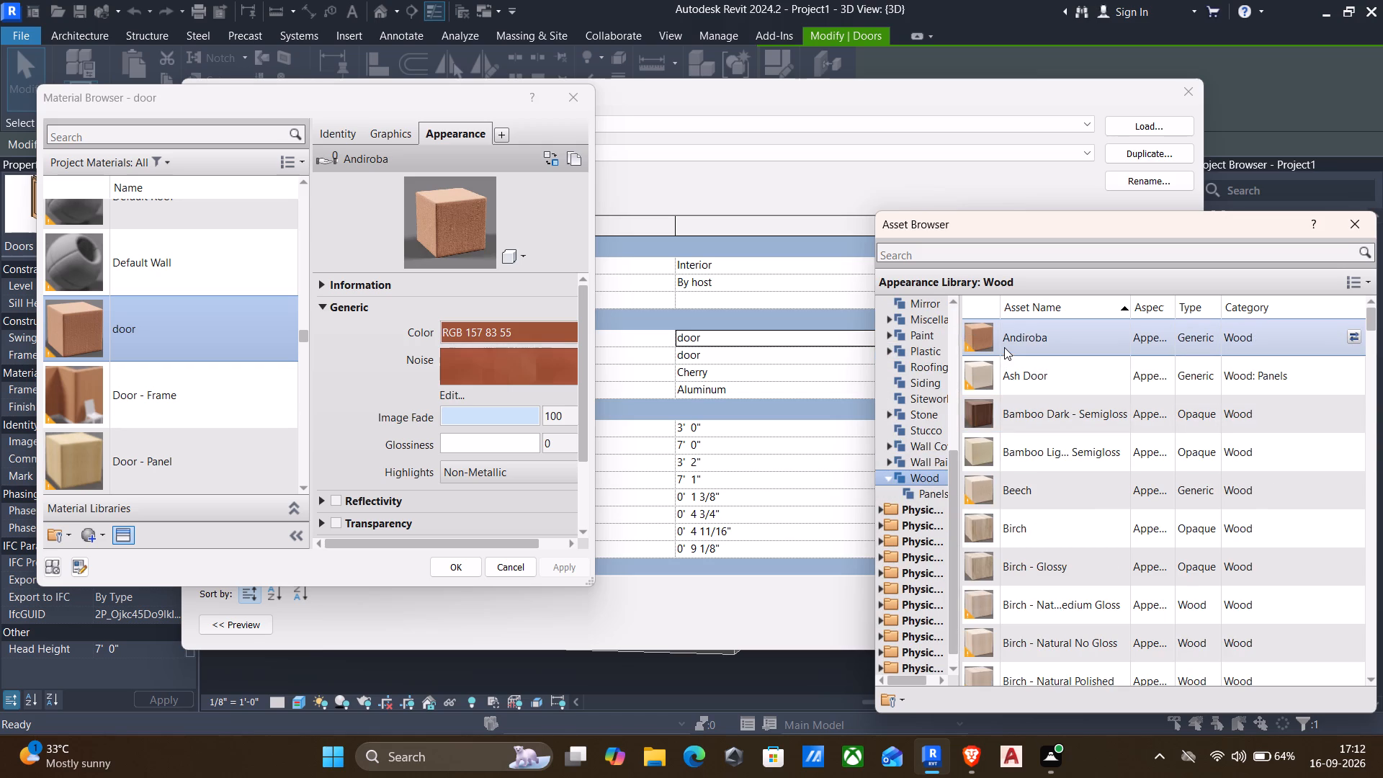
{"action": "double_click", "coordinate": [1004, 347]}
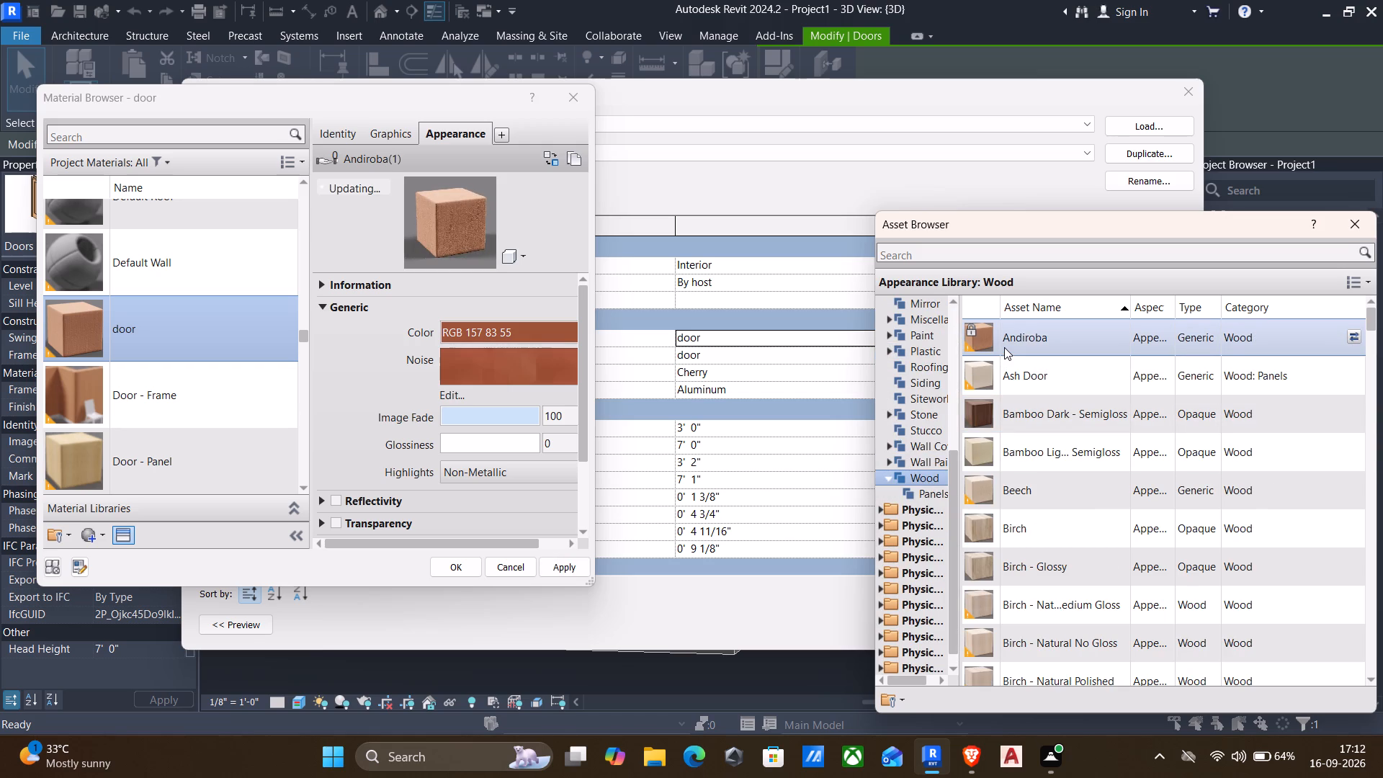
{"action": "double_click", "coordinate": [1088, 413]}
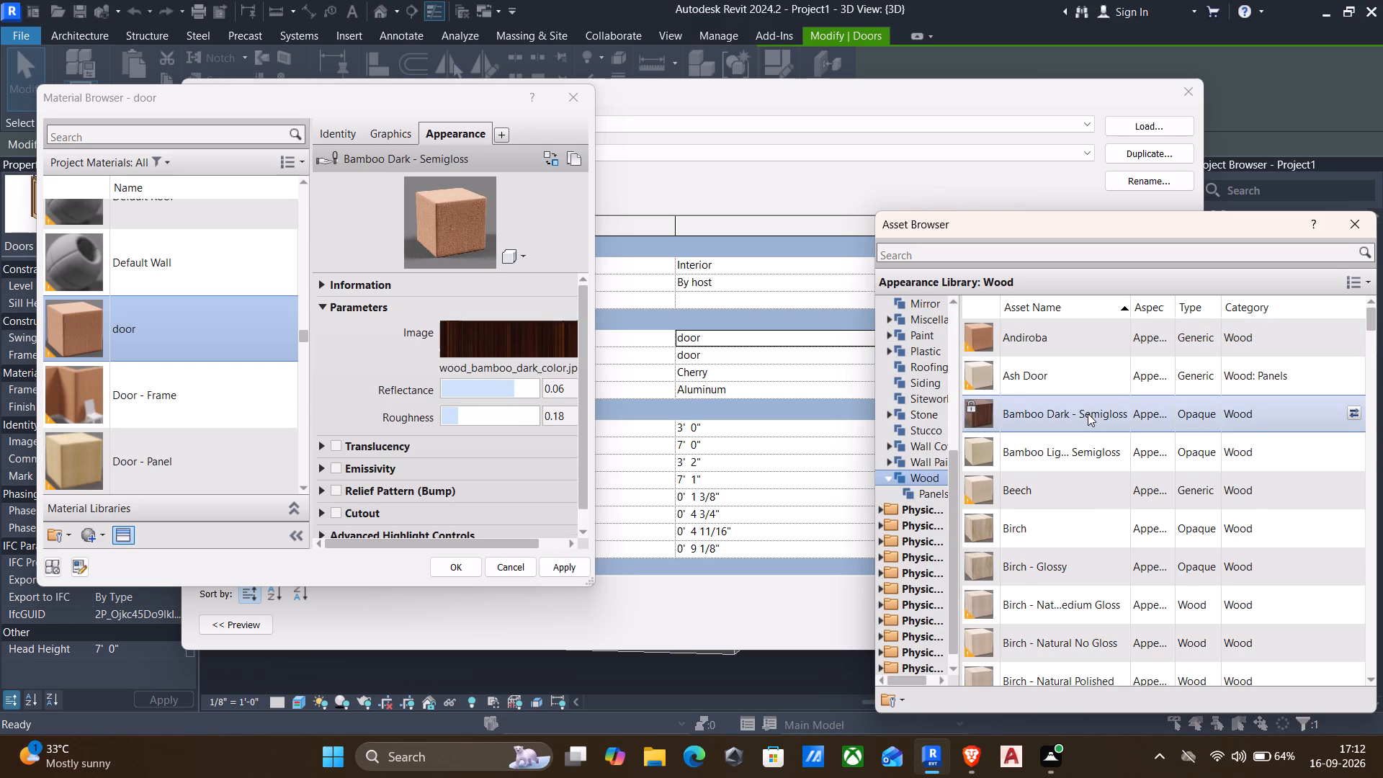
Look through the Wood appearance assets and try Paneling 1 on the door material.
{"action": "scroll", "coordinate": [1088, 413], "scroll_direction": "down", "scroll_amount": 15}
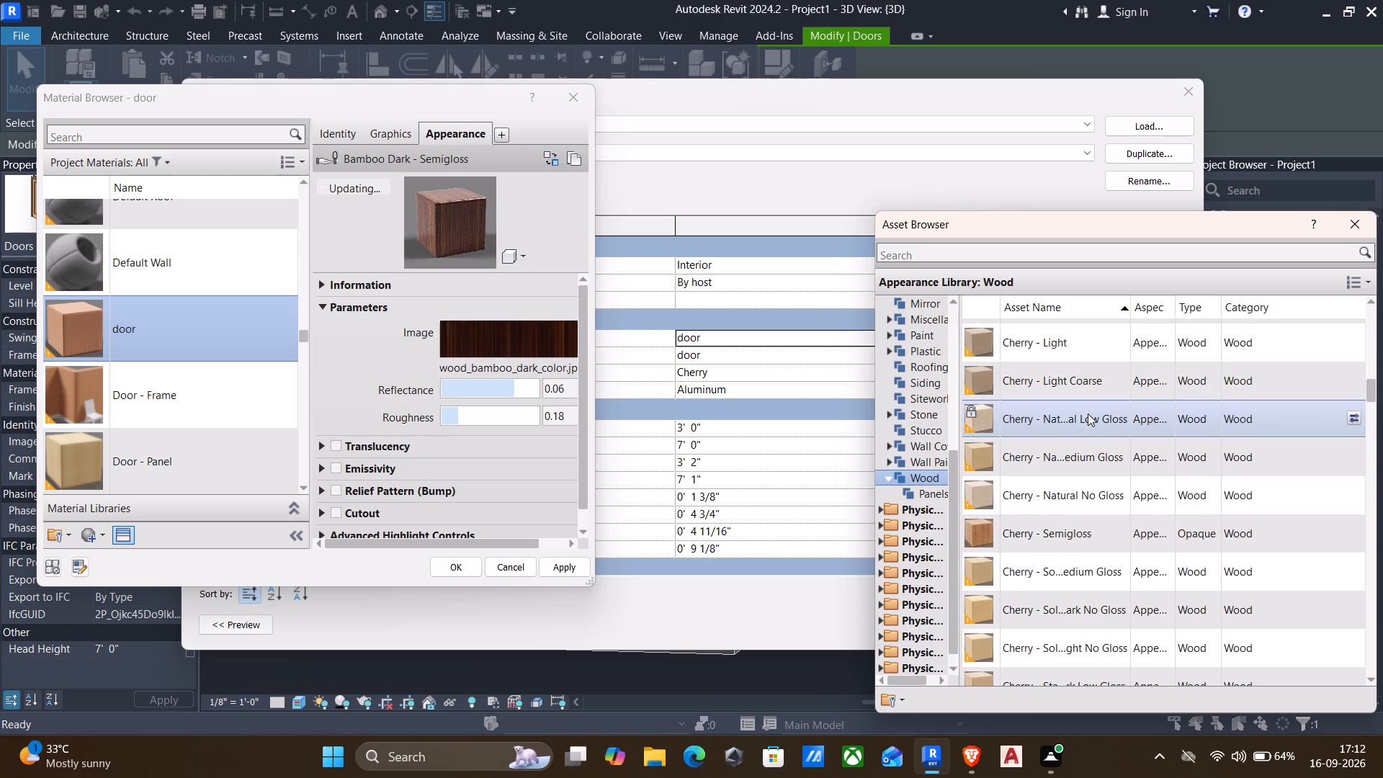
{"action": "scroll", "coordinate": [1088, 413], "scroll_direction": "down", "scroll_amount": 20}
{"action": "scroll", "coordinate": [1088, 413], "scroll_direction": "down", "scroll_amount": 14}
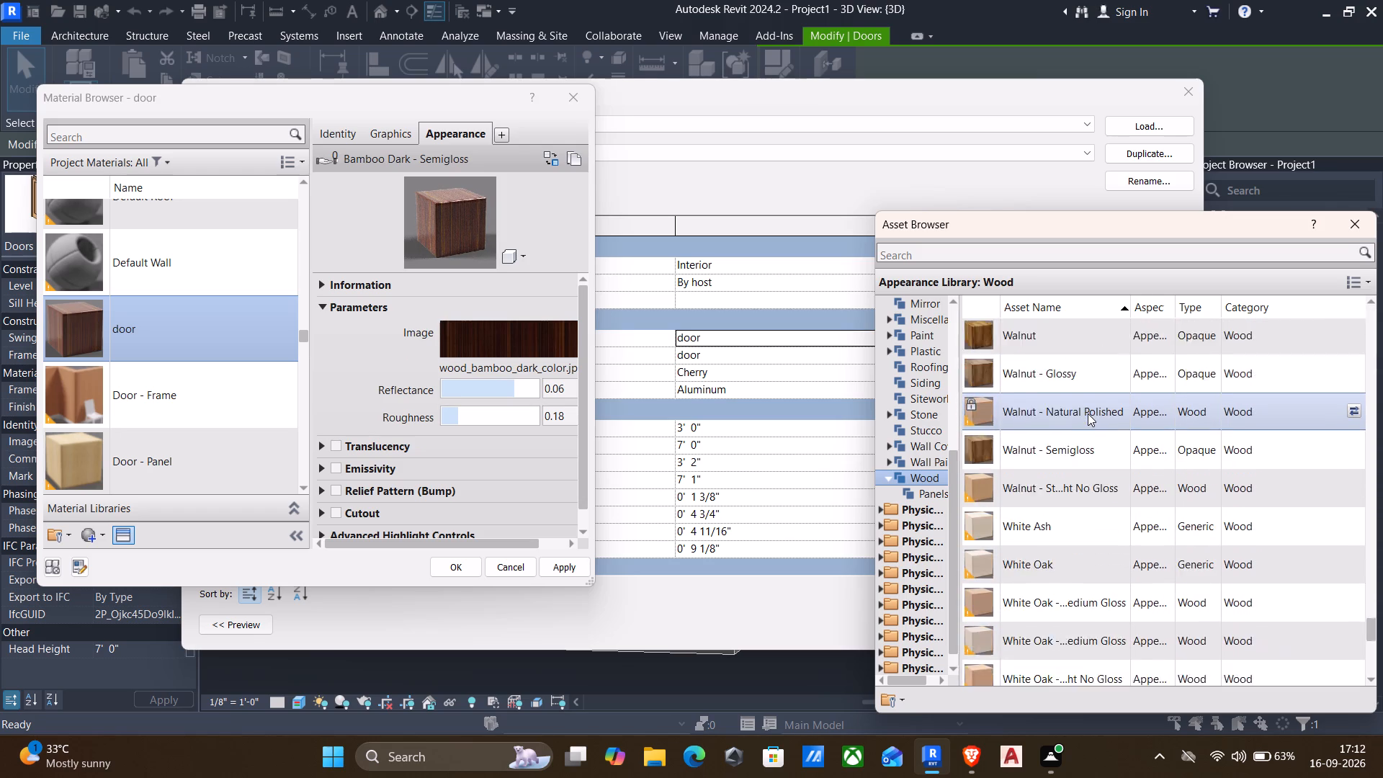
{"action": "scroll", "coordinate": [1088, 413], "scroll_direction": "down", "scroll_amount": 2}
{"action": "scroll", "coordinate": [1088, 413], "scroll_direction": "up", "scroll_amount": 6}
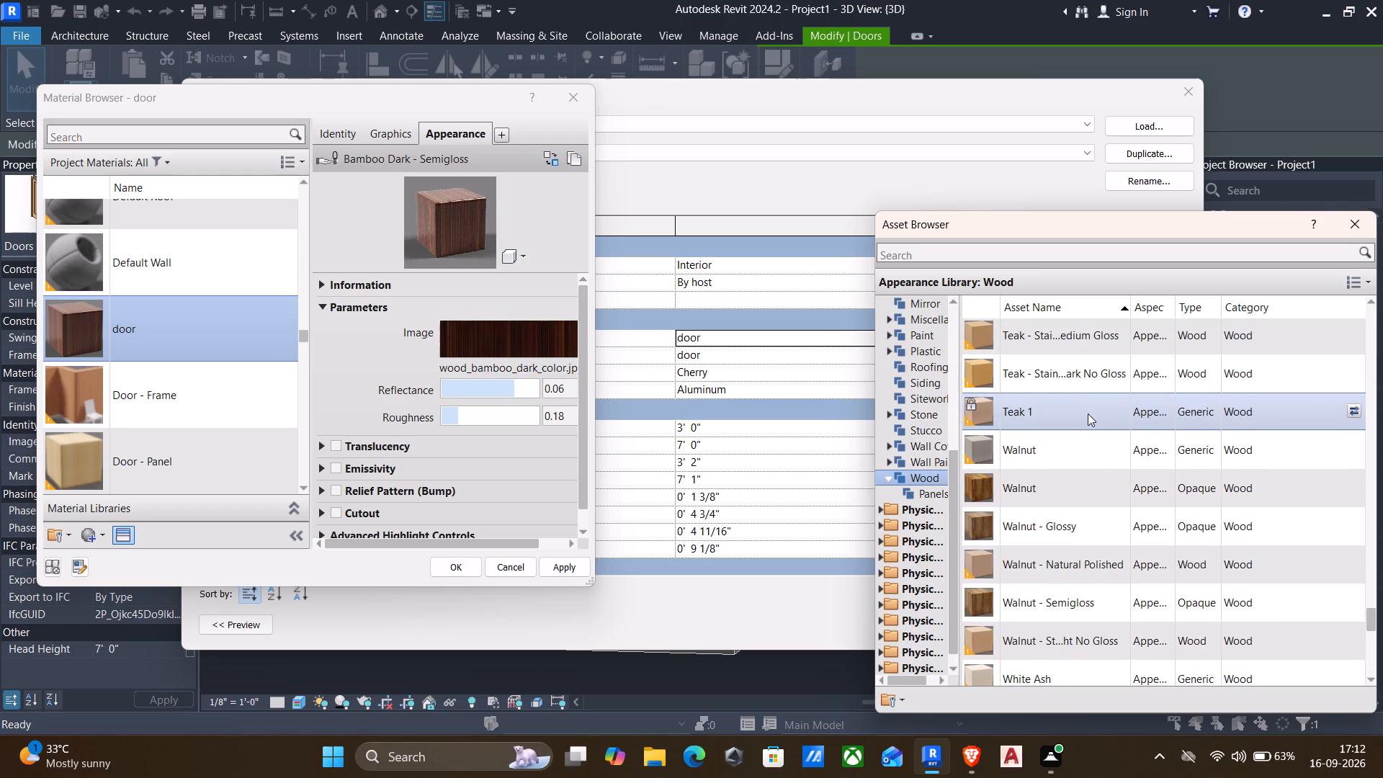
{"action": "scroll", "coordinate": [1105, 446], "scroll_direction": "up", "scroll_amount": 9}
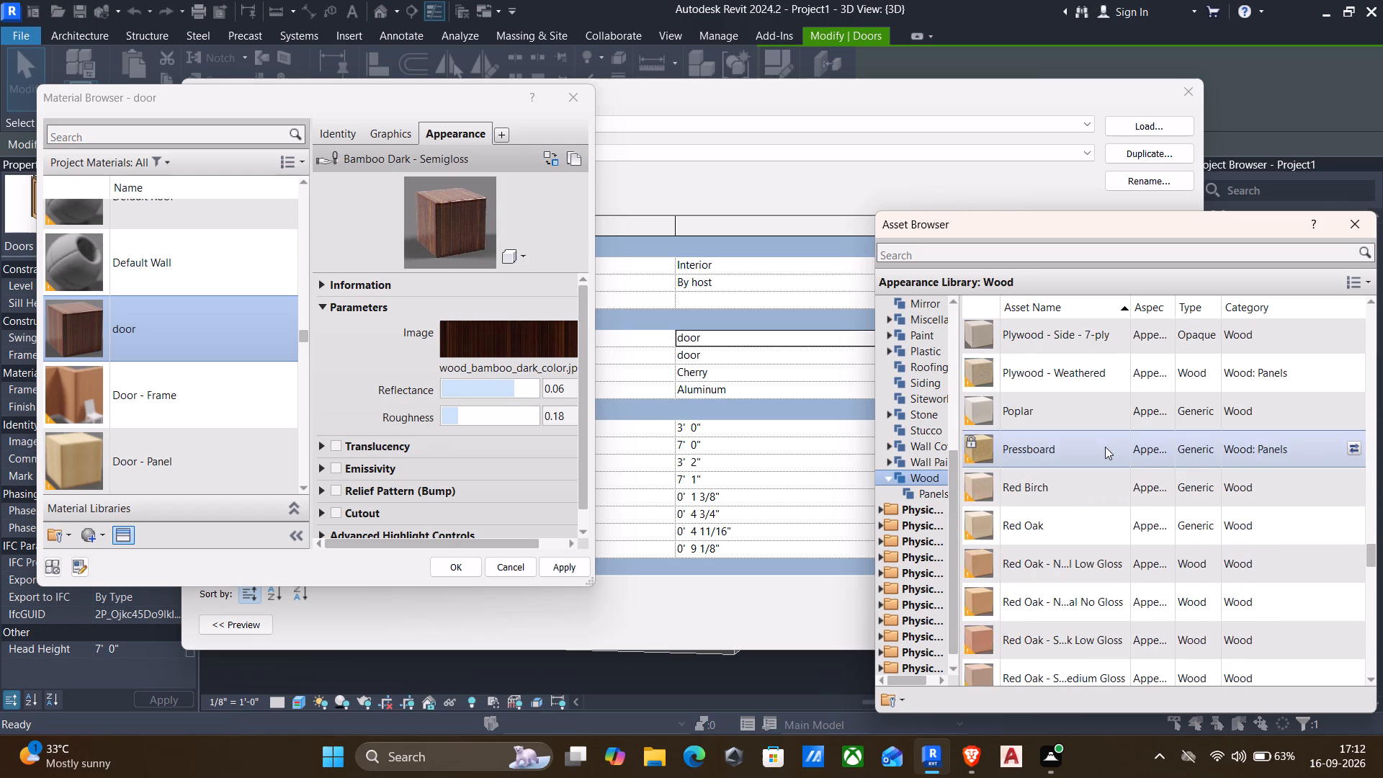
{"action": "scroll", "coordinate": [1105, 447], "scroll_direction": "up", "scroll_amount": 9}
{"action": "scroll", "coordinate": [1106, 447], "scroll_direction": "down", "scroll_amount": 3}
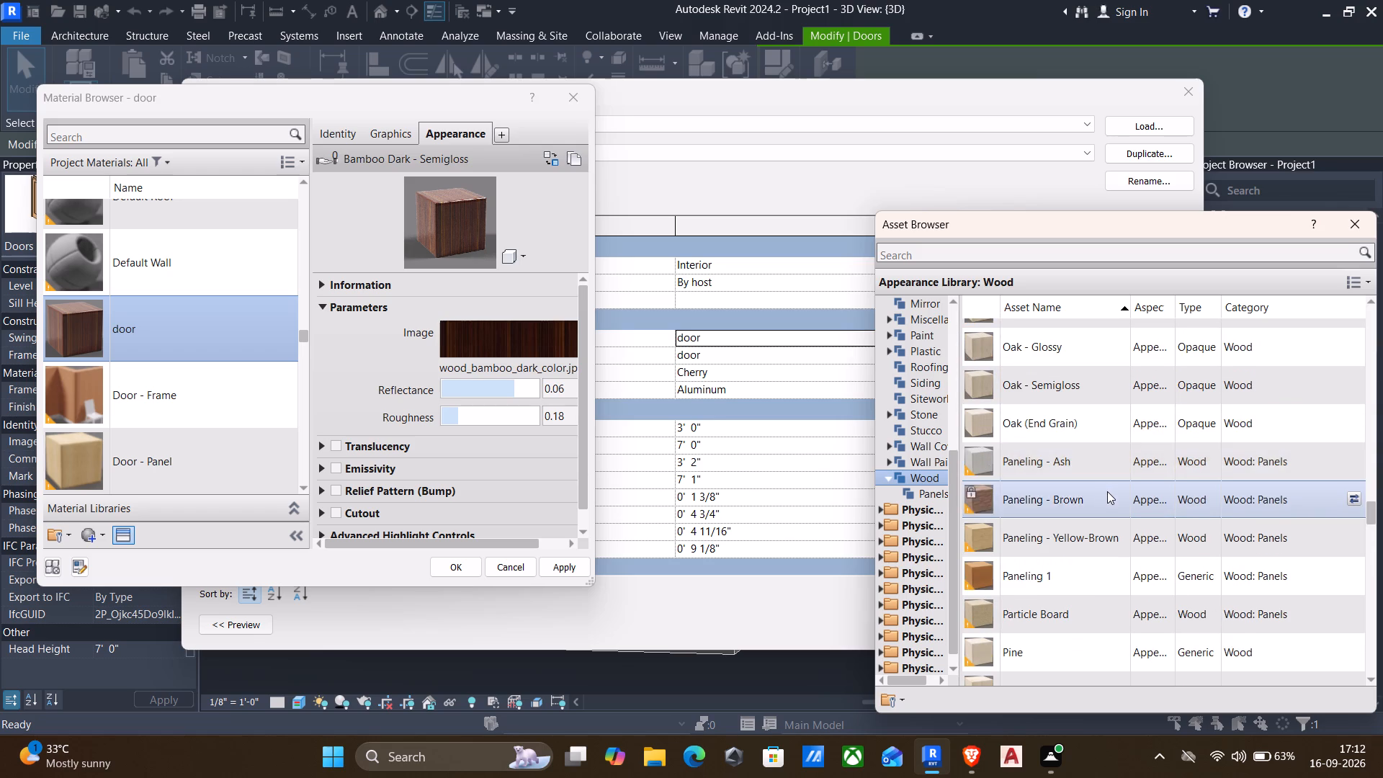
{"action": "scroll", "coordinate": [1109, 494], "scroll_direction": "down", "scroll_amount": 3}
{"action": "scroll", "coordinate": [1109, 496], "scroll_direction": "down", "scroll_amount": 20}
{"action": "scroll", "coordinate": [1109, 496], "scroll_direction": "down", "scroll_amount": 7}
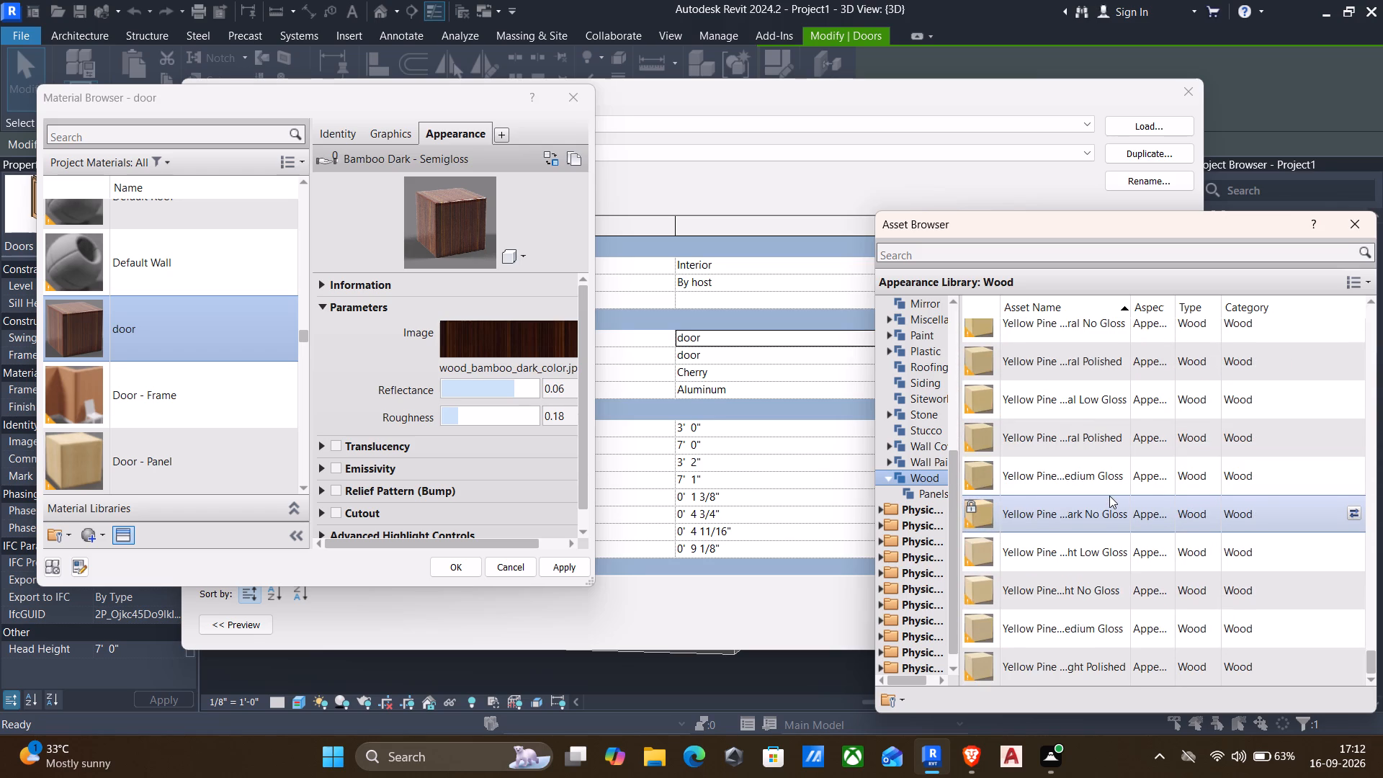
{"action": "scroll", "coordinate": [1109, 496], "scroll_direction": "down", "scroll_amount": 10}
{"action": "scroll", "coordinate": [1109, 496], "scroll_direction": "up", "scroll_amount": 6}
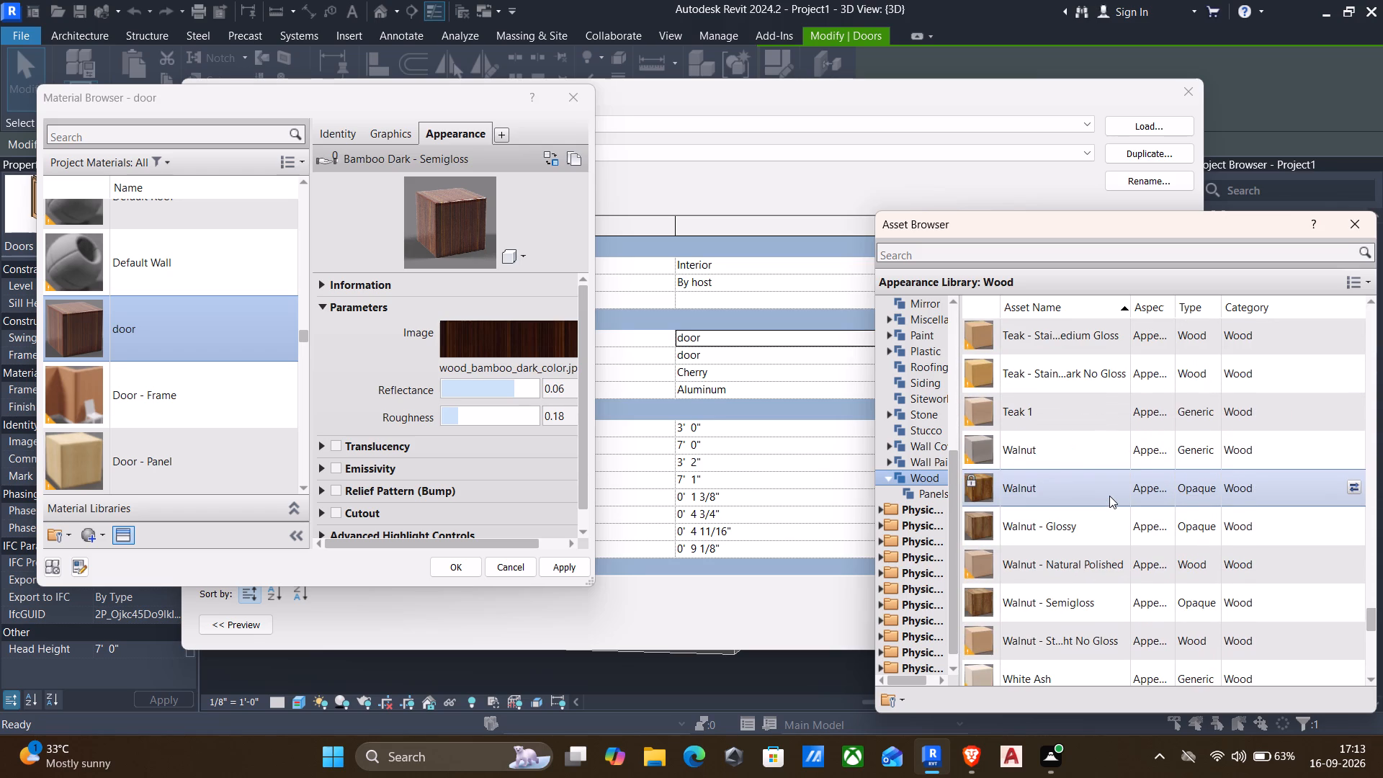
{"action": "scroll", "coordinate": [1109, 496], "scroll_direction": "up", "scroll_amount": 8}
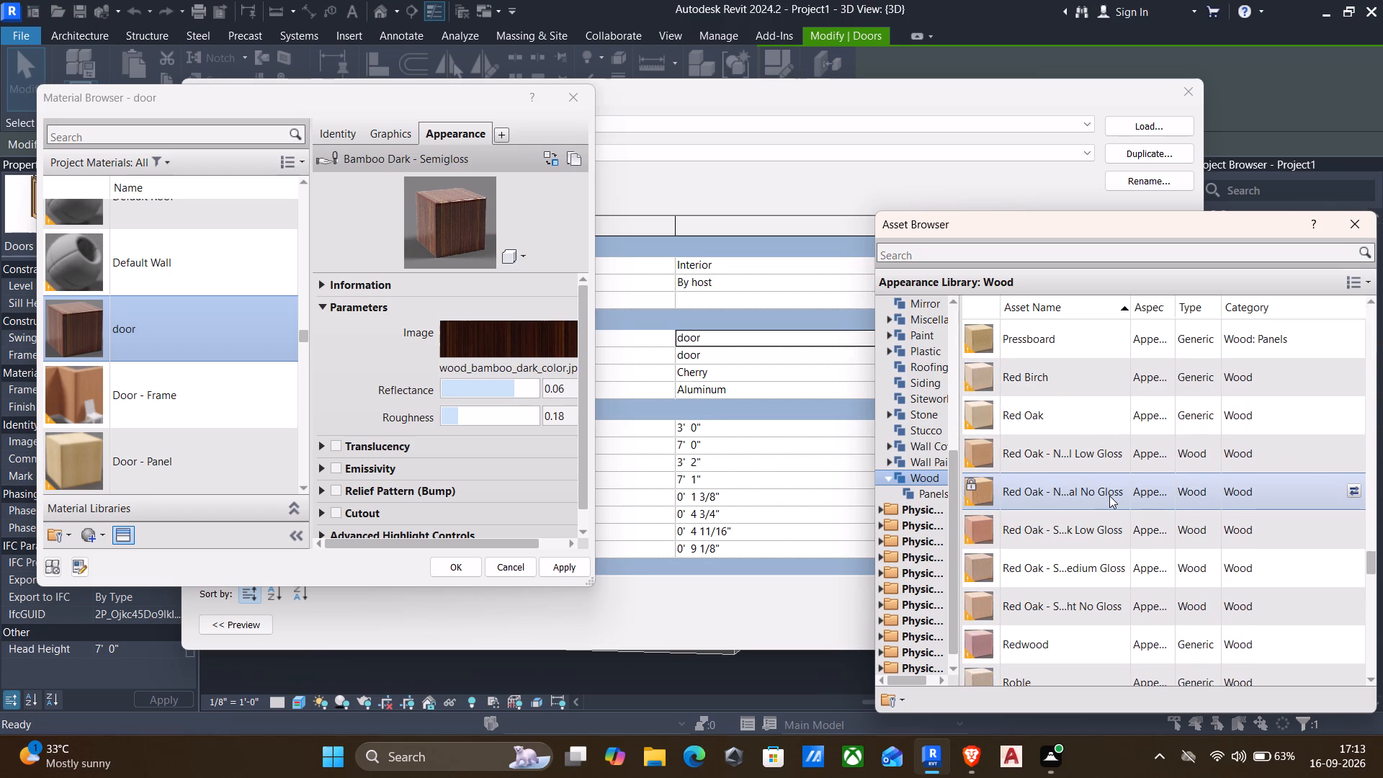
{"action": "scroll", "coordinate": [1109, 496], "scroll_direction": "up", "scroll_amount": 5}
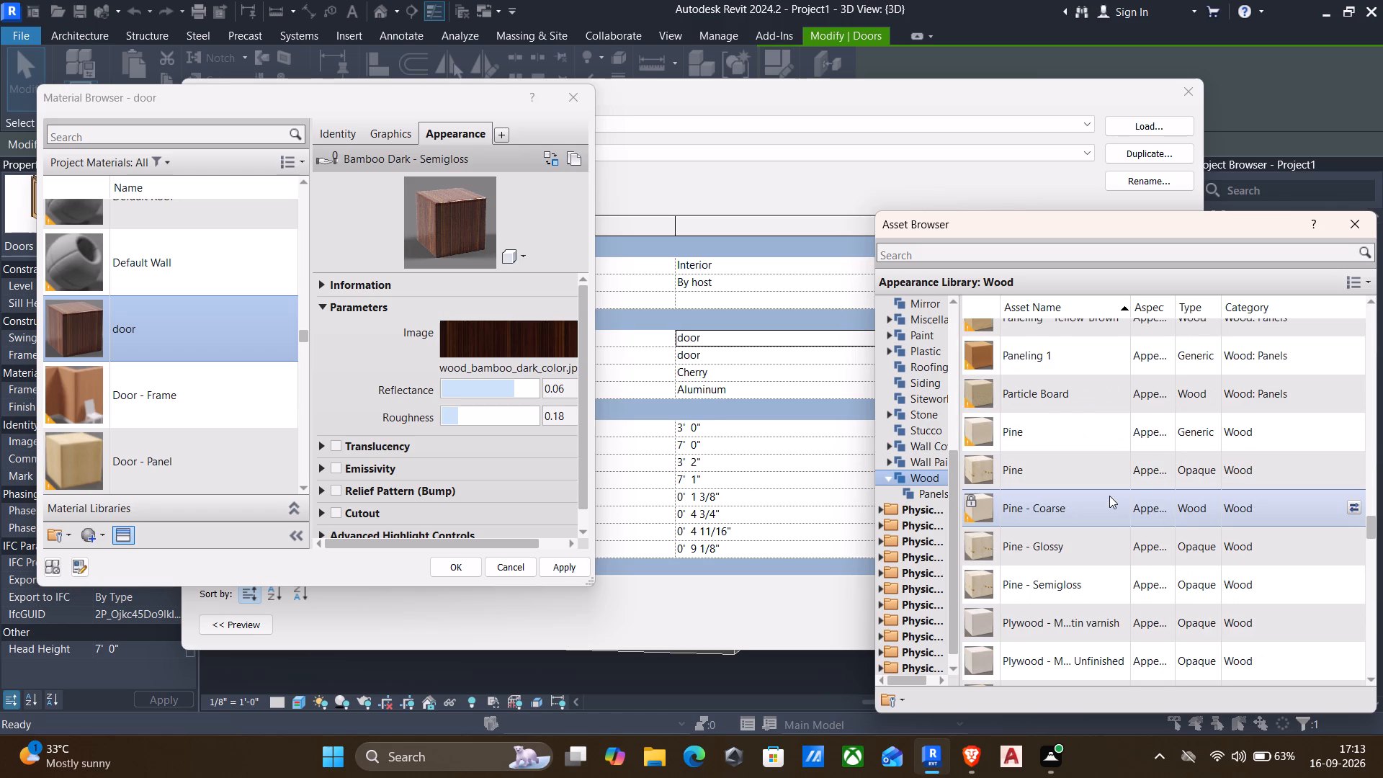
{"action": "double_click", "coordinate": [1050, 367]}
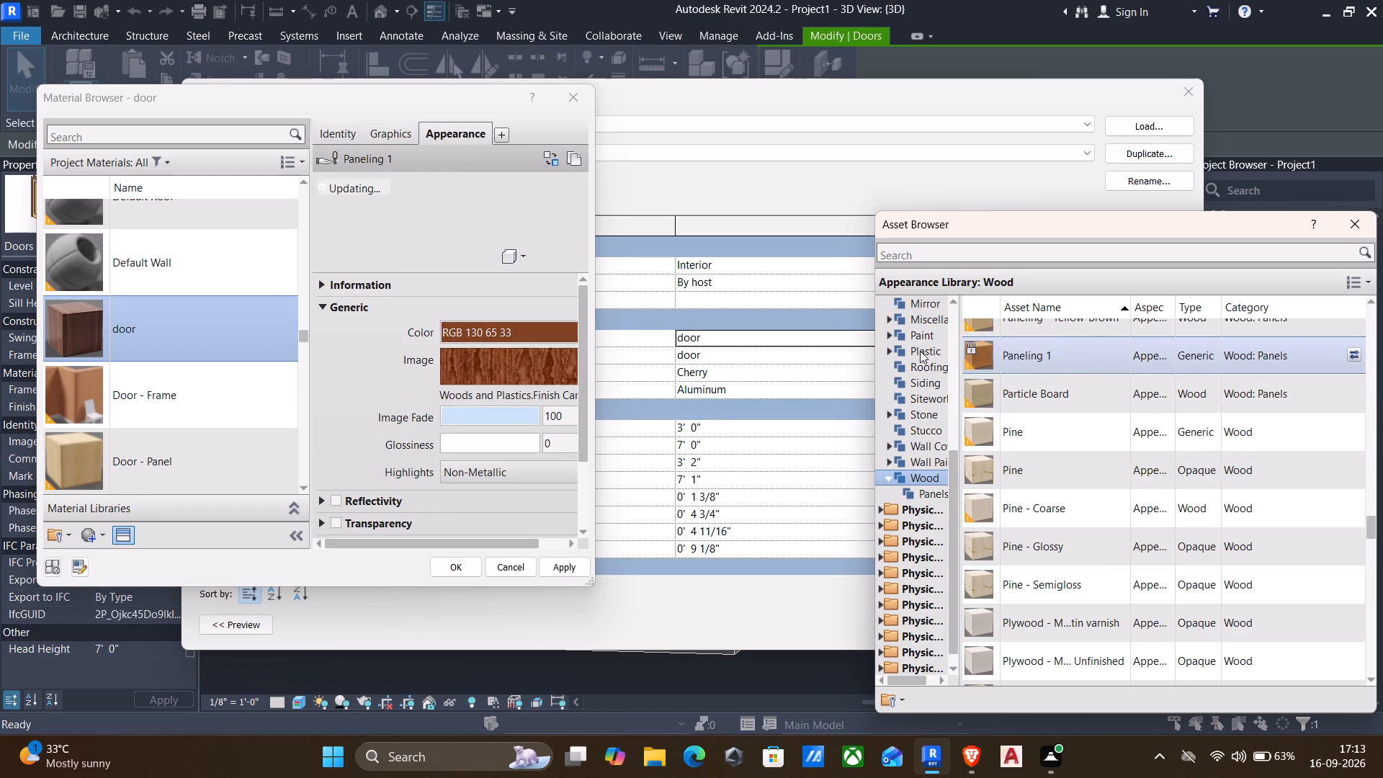
Replace the door material's appearance with the Cocobolo wood asset and apply it to the door type.
{"action": "scroll", "coordinate": [779, 367], "scroll_direction": "up", "scroll_amount": 3}
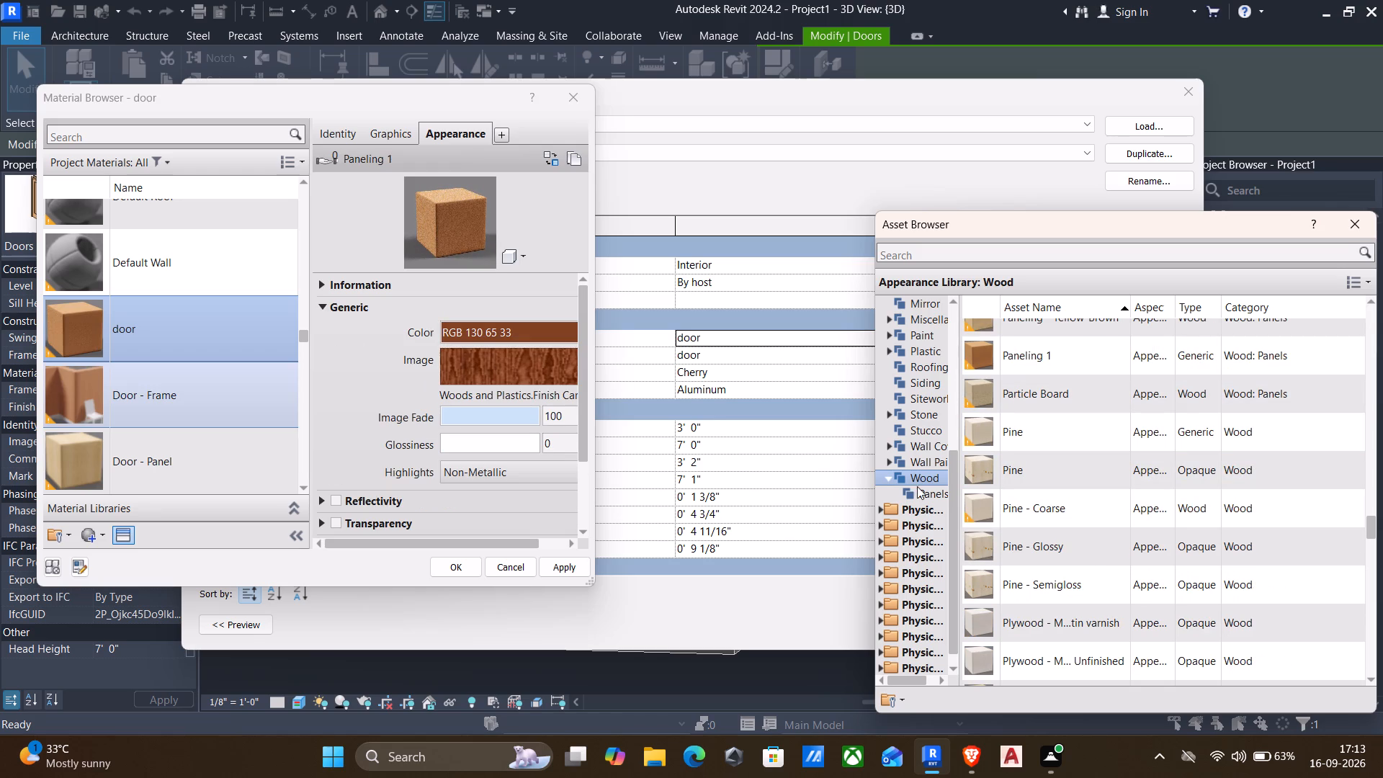
{"action": "scroll", "coordinate": [1036, 496], "scroll_direction": "up", "scroll_amount": 15}
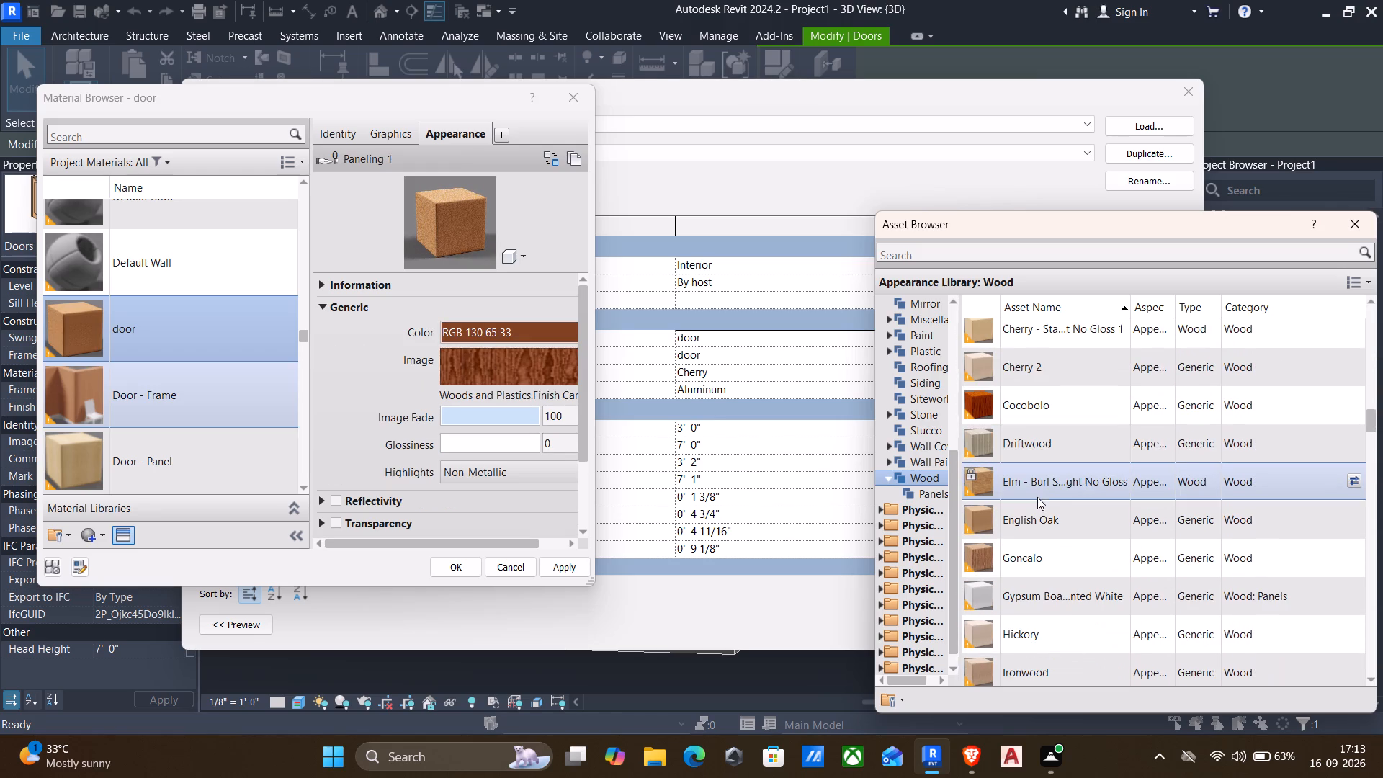
{"action": "left_click", "coordinate": [1019, 408]}
{"action": "left_click", "coordinate": [1019, 408]}
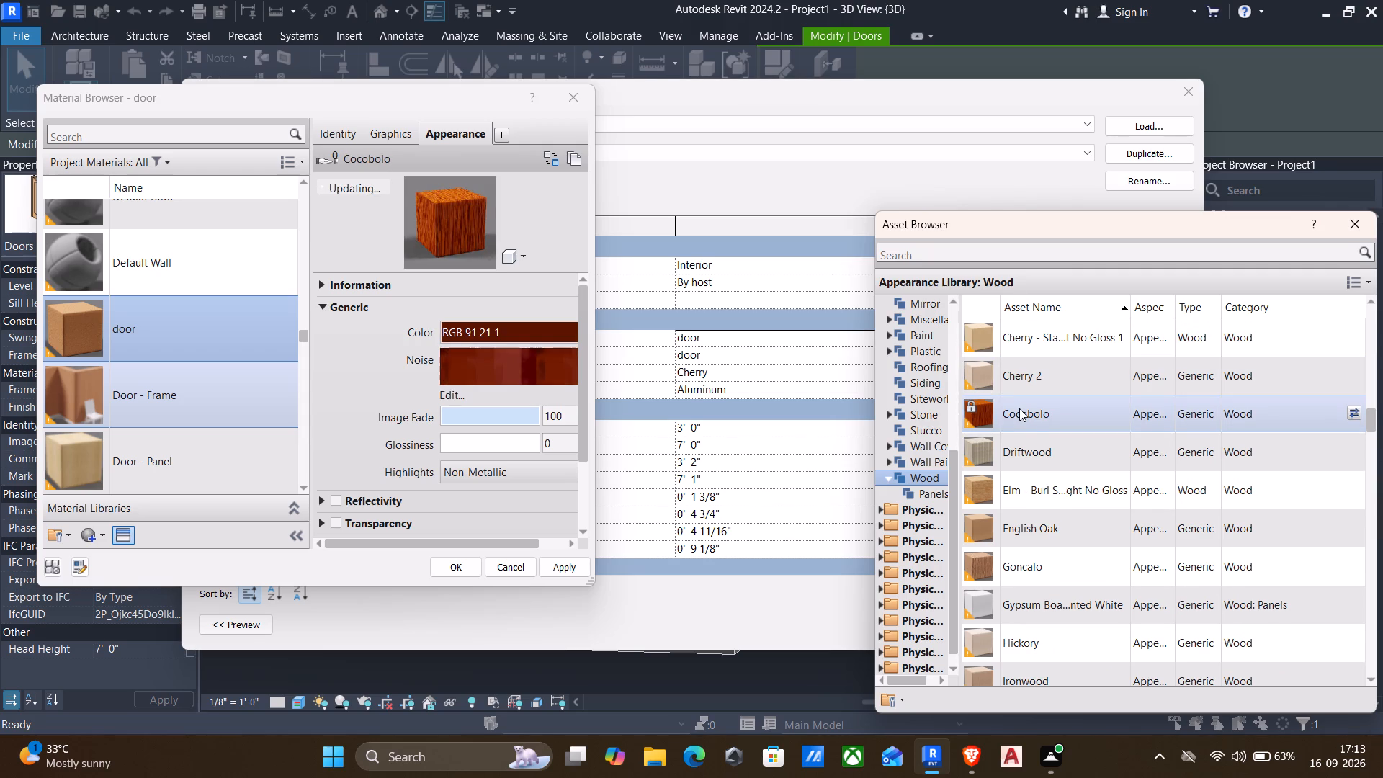
{"action": "left_click", "coordinate": [552, 564]}
{"action": "left_click", "coordinate": [465, 569]}
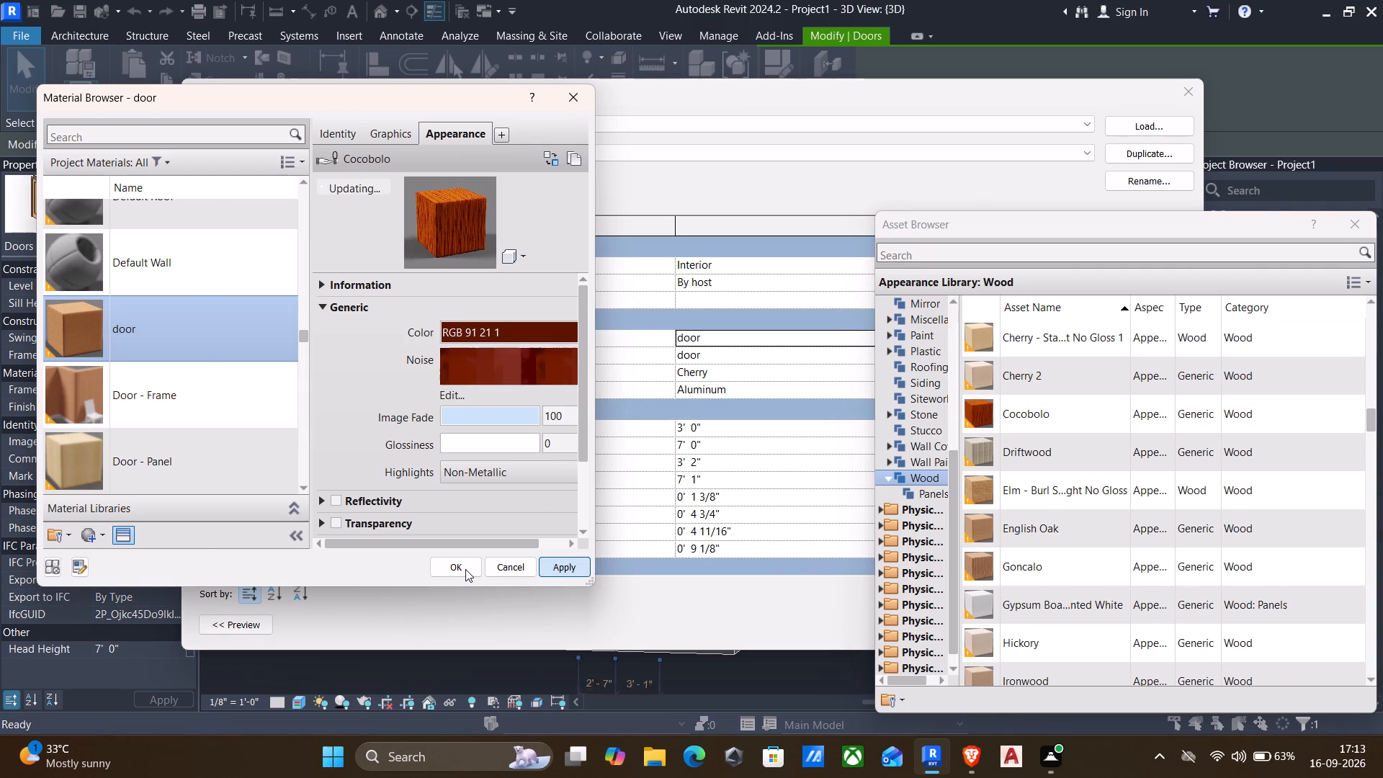
{"action": "left_click", "coordinate": [1137, 617]}
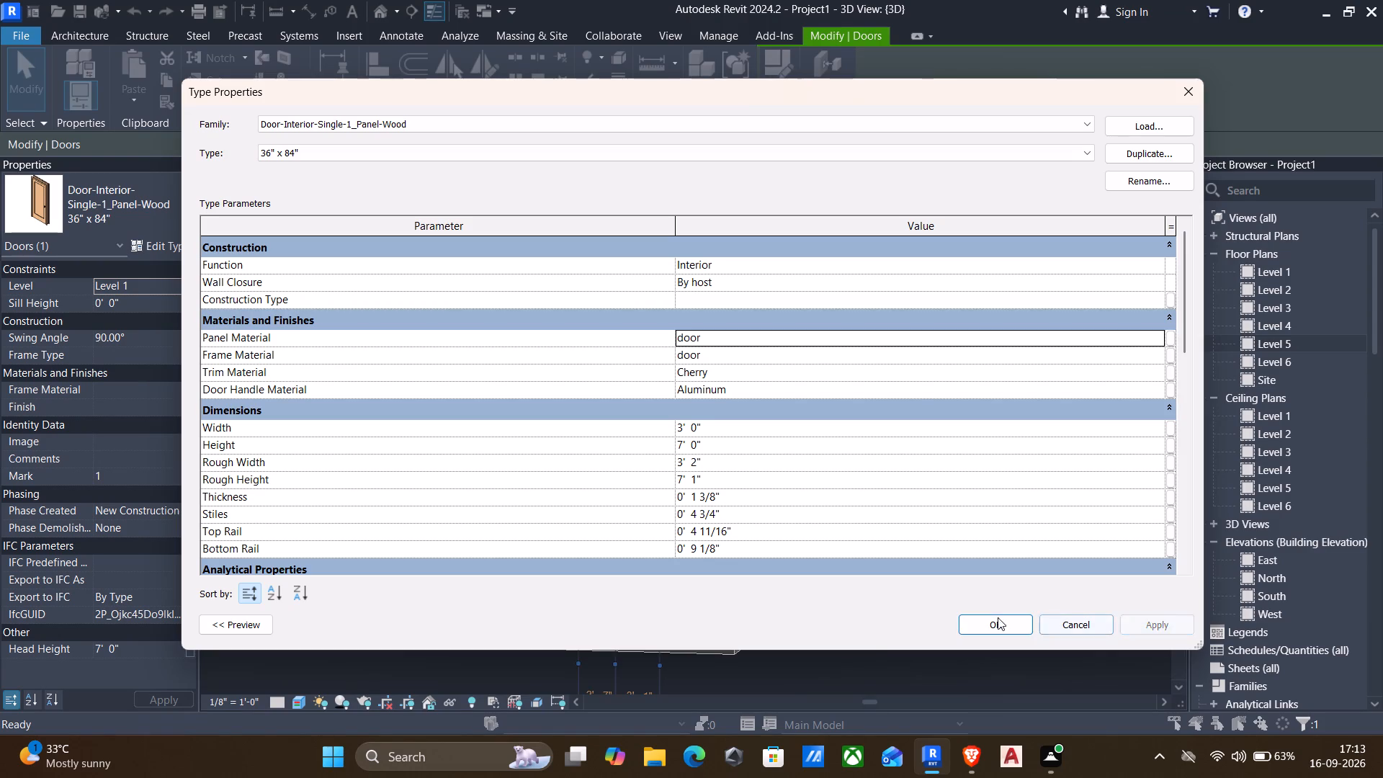
{"action": "left_click", "coordinate": [984, 616]}
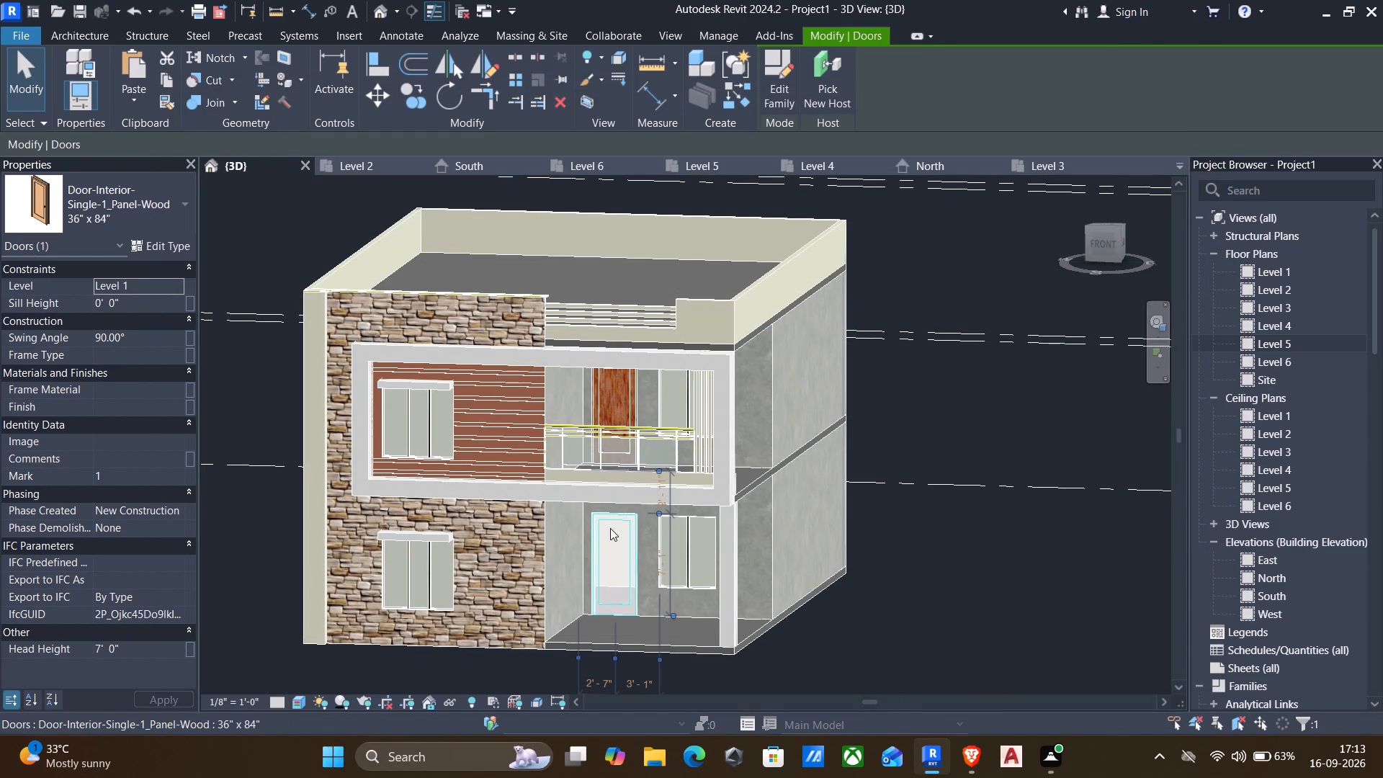
{"action": "key", "text": "Escape"}
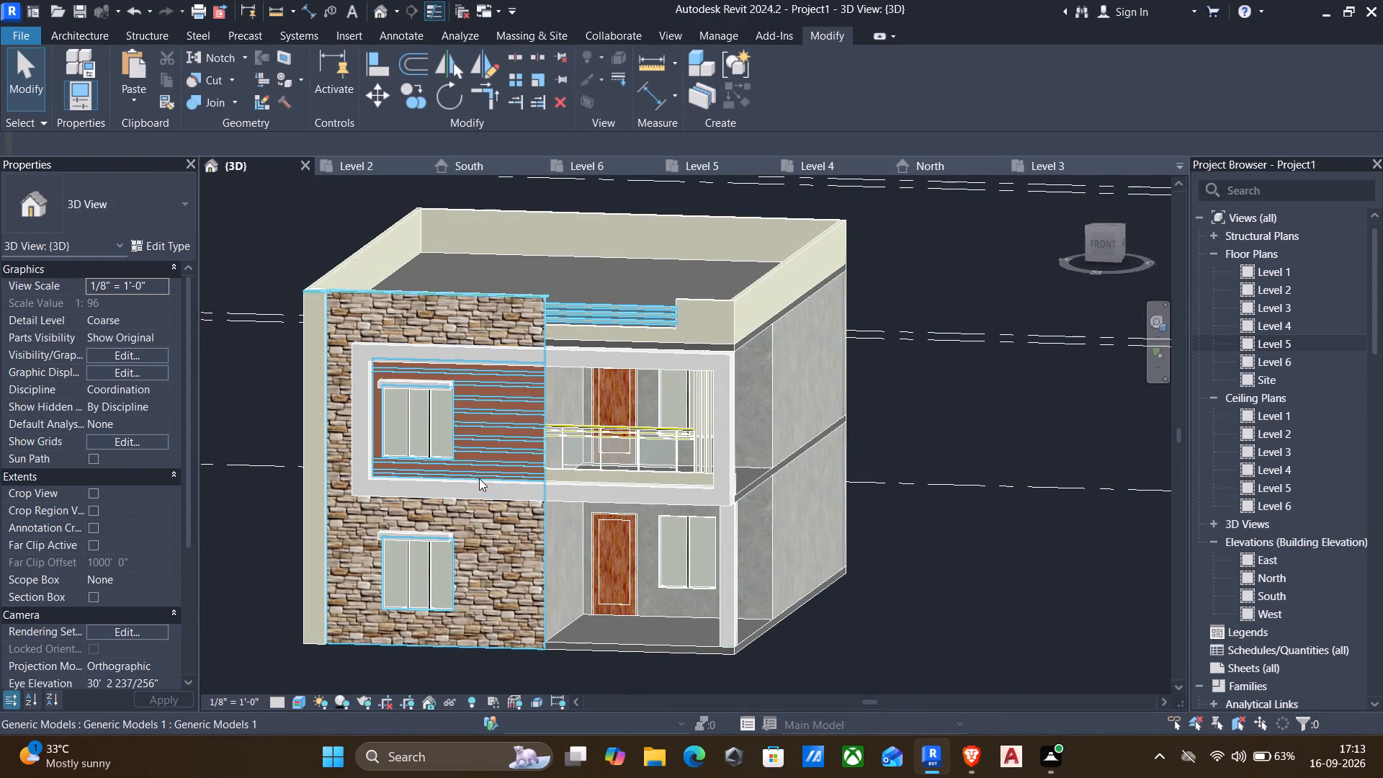
Open the structure layer's material in the 9" WALL type's assembly for editing.
{"action": "scroll", "coordinate": [479, 478], "scroll_direction": "up", "scroll_amount": 1}
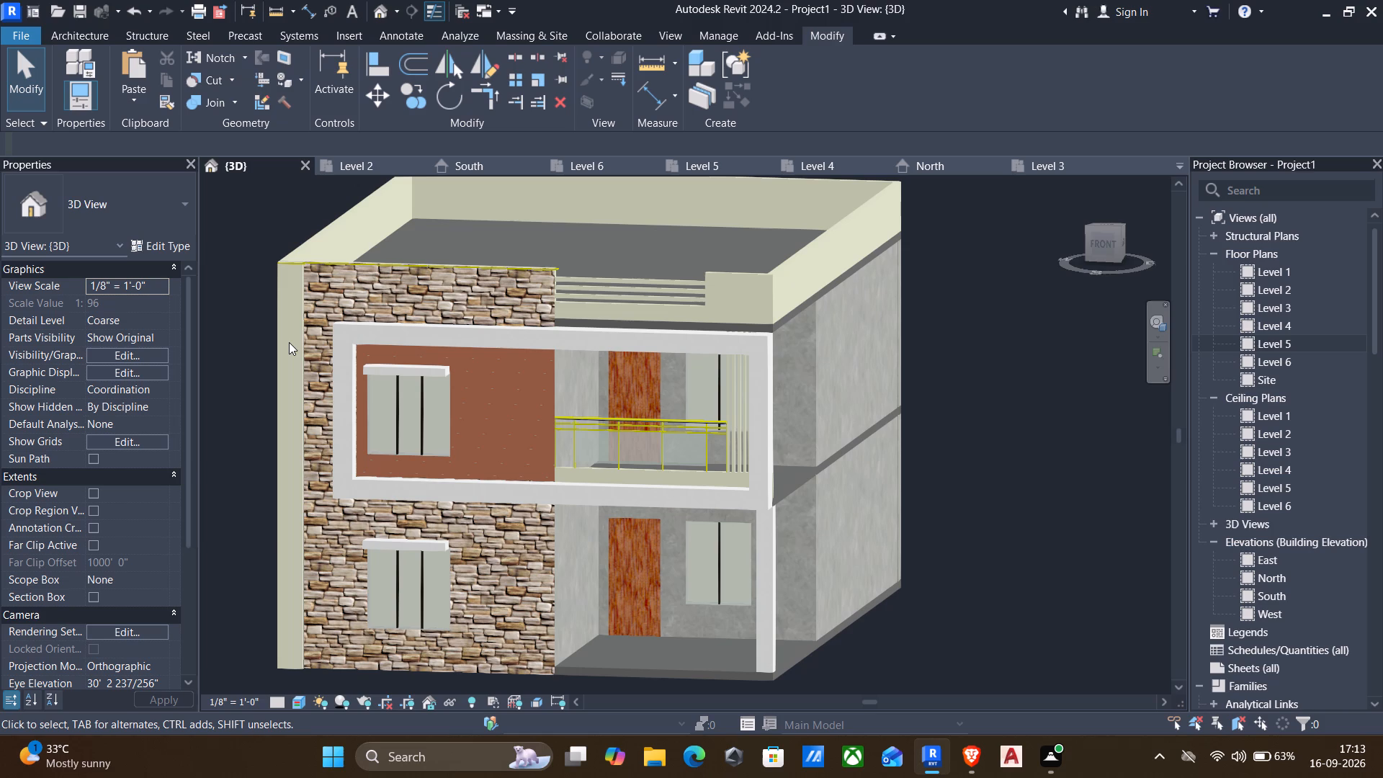
{"action": "type", "text": "wa"}
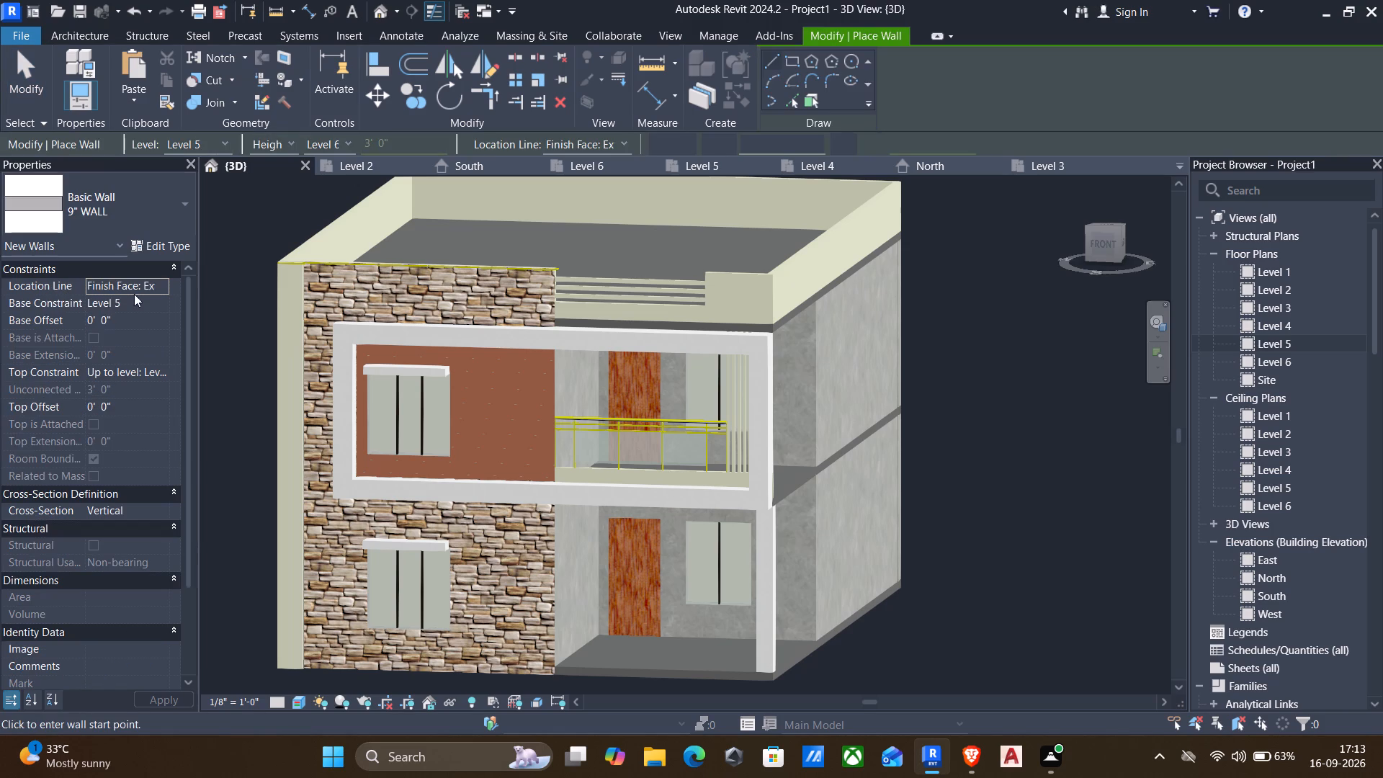
{"action": "left_click", "coordinate": [158, 247]}
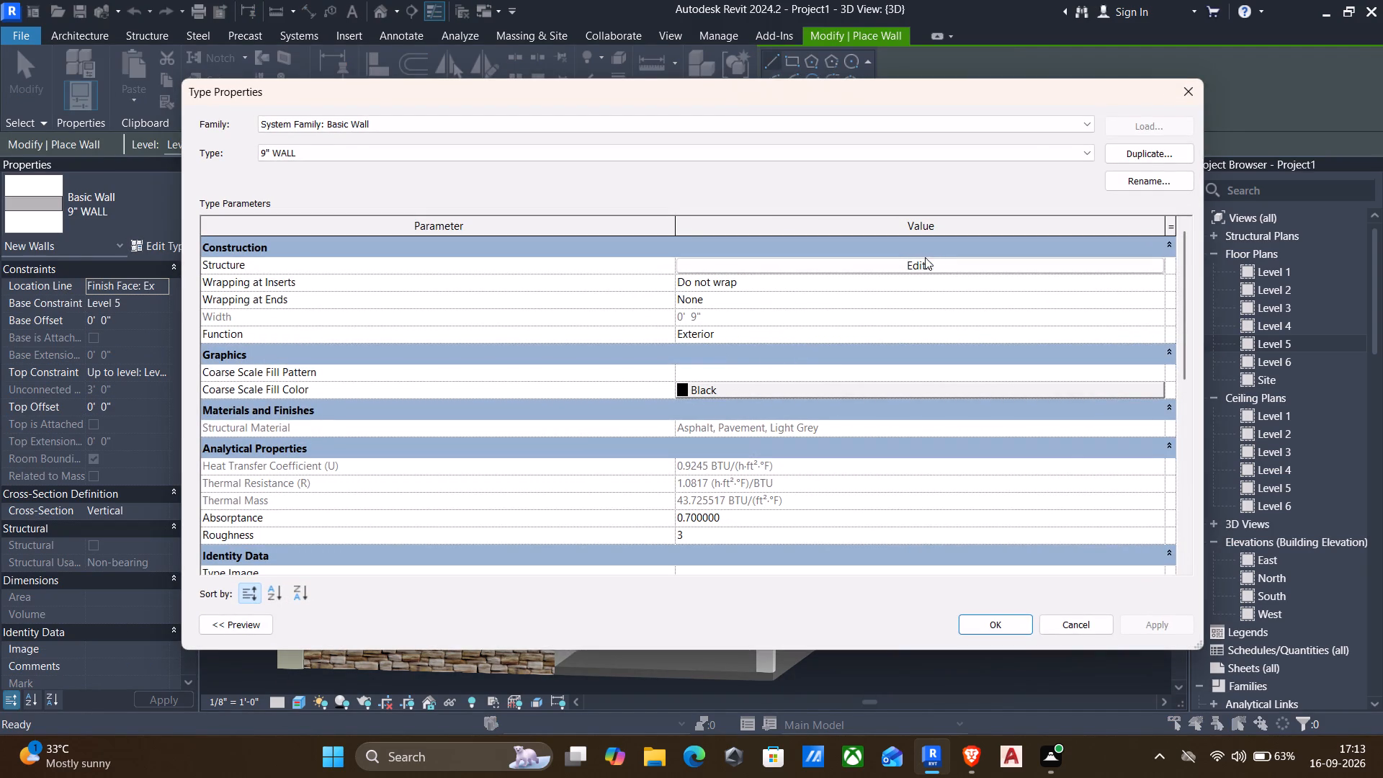
{"action": "left_click", "coordinate": [918, 259]}
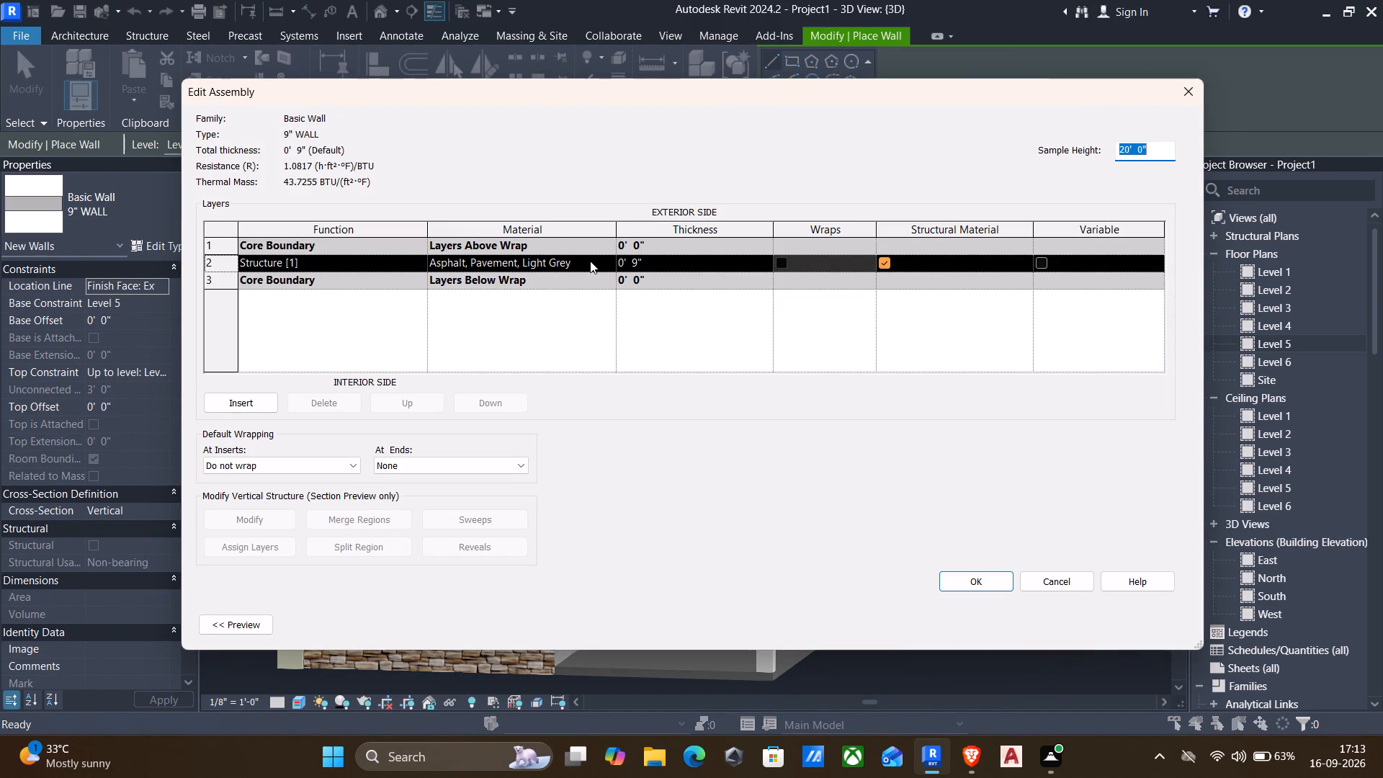
{"action": "left_click", "coordinate": [594, 262]}
{"action": "left_click", "coordinate": [606, 262]}
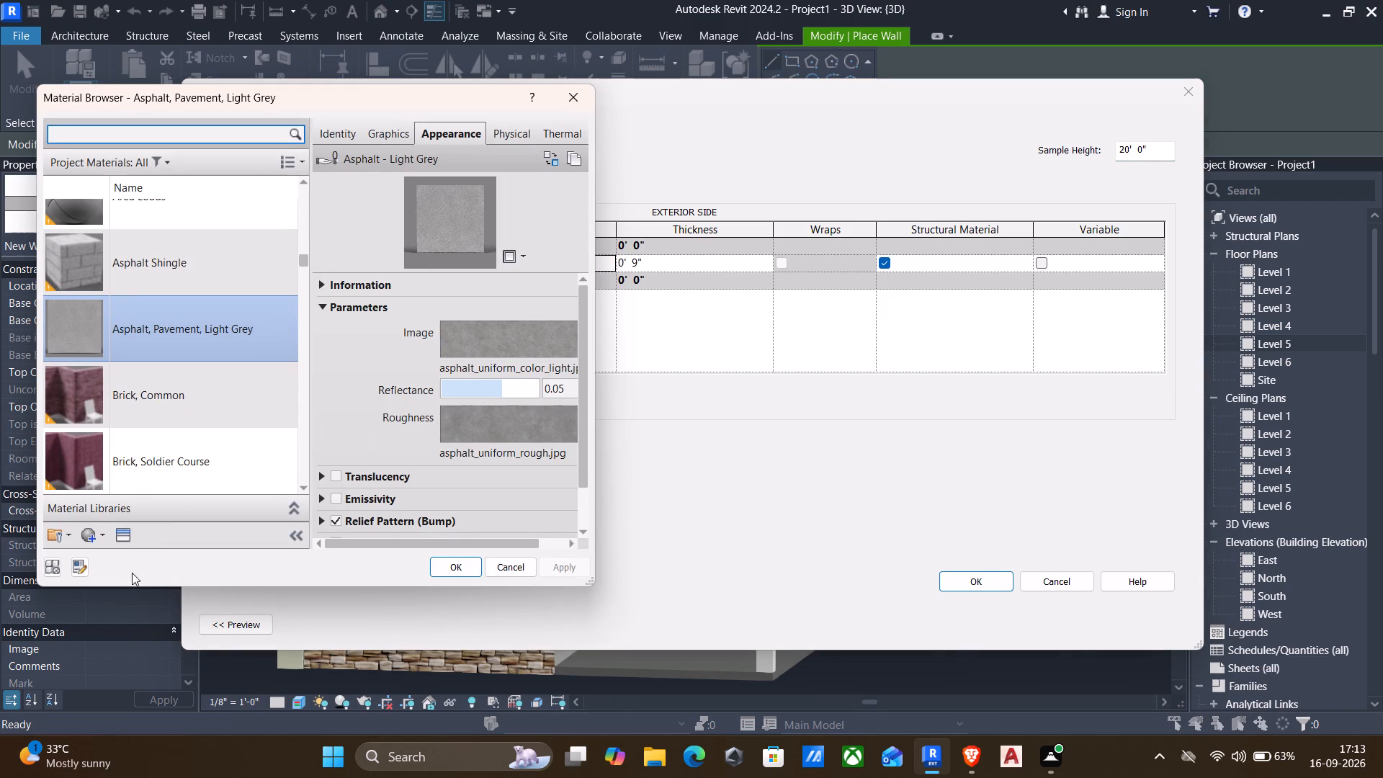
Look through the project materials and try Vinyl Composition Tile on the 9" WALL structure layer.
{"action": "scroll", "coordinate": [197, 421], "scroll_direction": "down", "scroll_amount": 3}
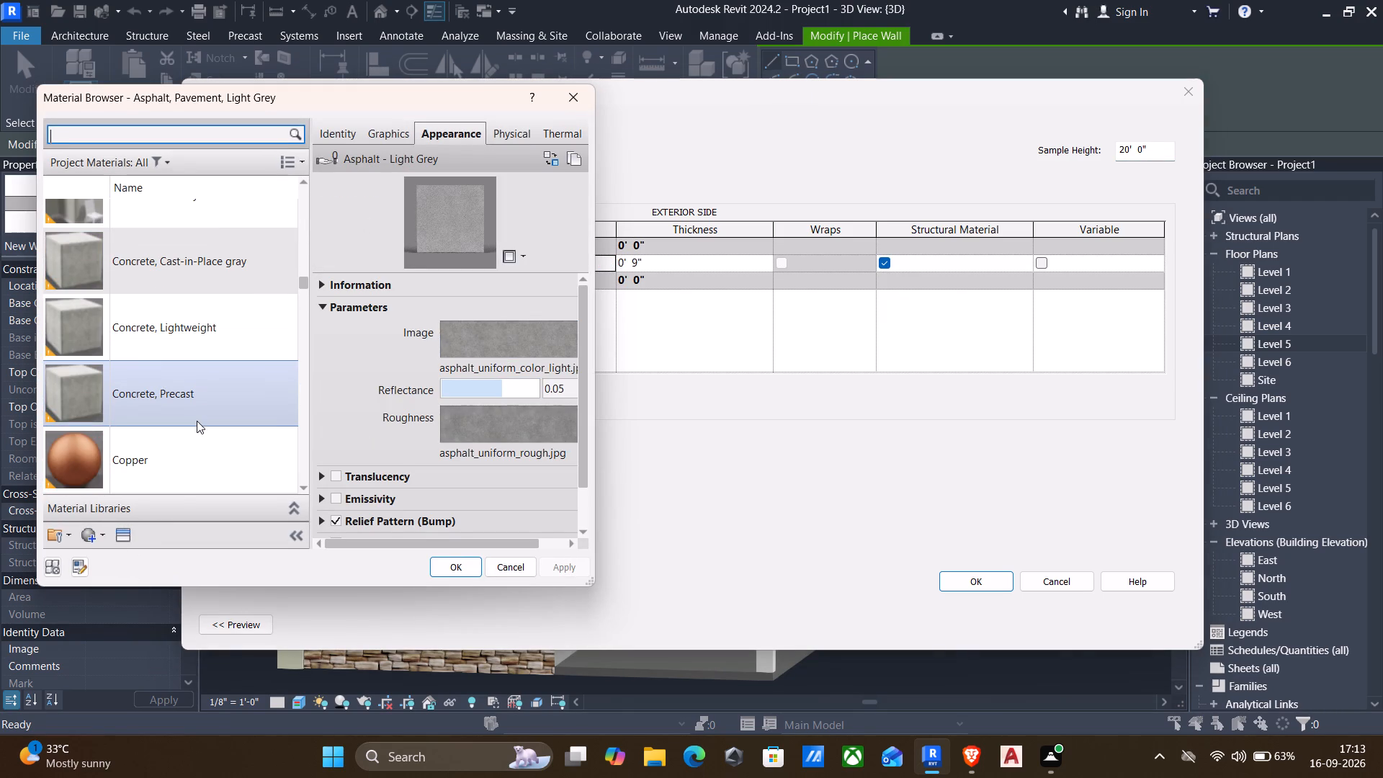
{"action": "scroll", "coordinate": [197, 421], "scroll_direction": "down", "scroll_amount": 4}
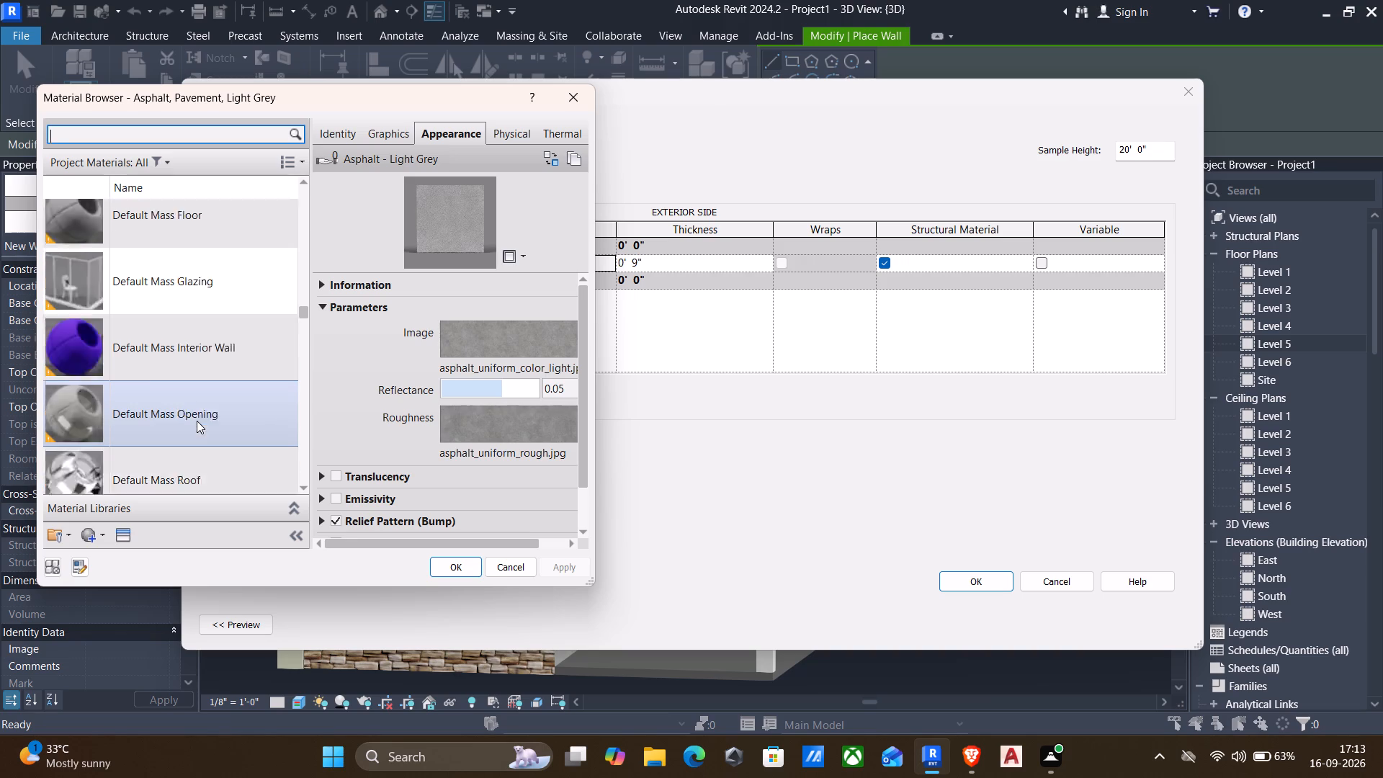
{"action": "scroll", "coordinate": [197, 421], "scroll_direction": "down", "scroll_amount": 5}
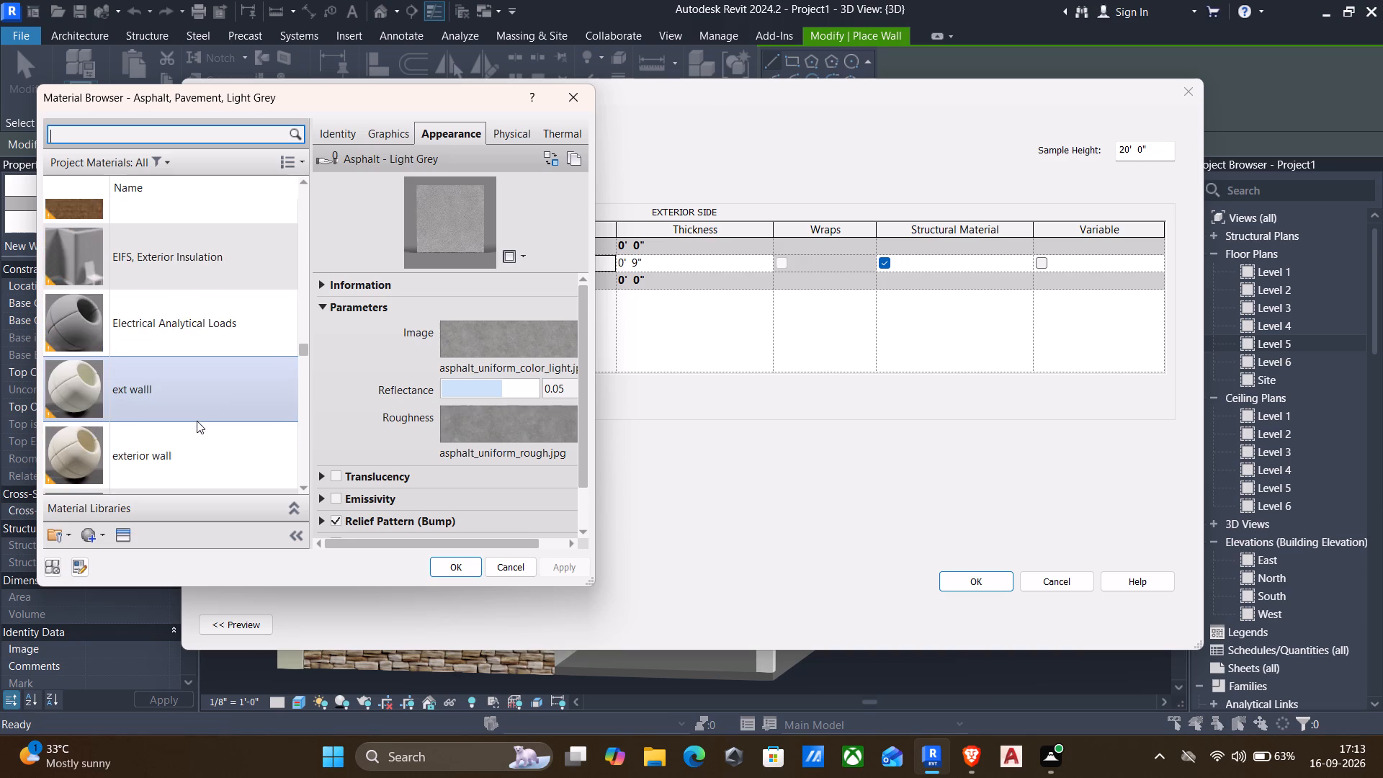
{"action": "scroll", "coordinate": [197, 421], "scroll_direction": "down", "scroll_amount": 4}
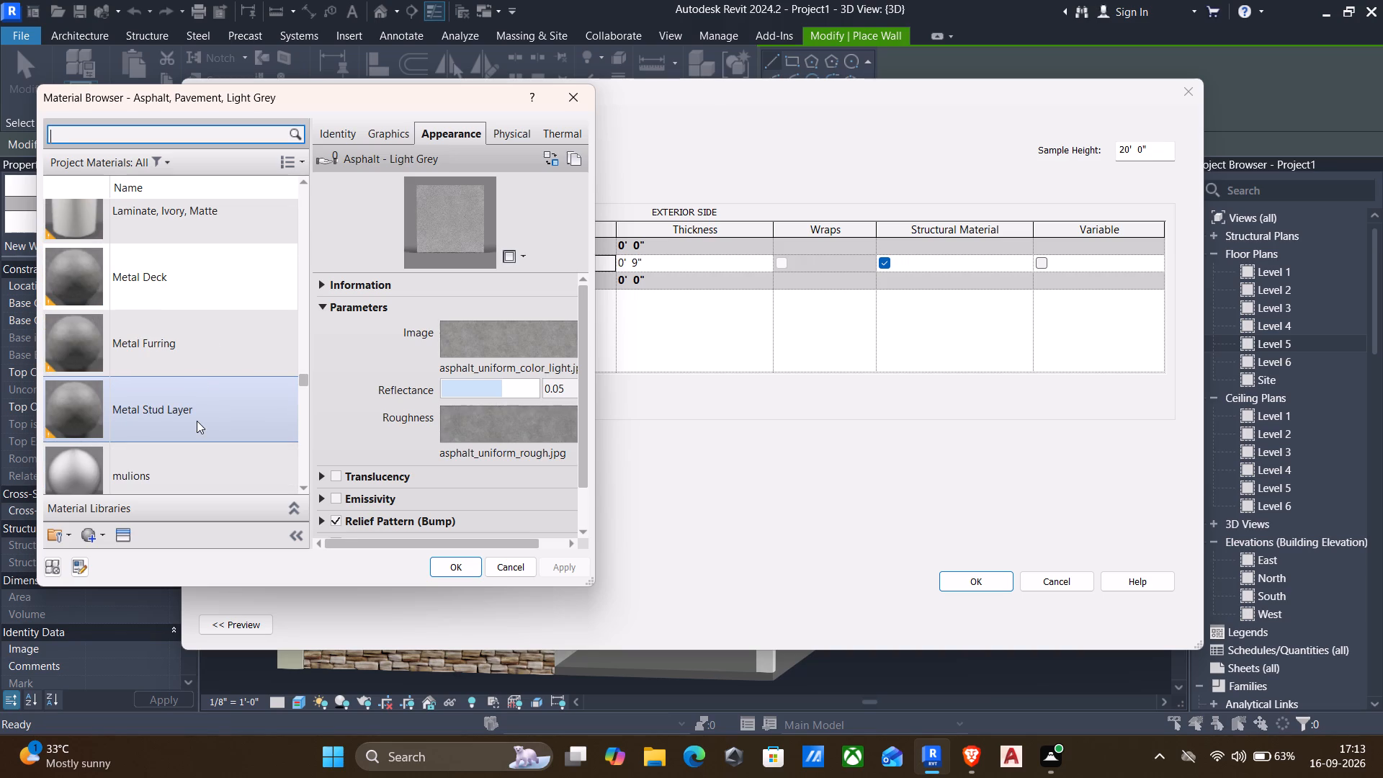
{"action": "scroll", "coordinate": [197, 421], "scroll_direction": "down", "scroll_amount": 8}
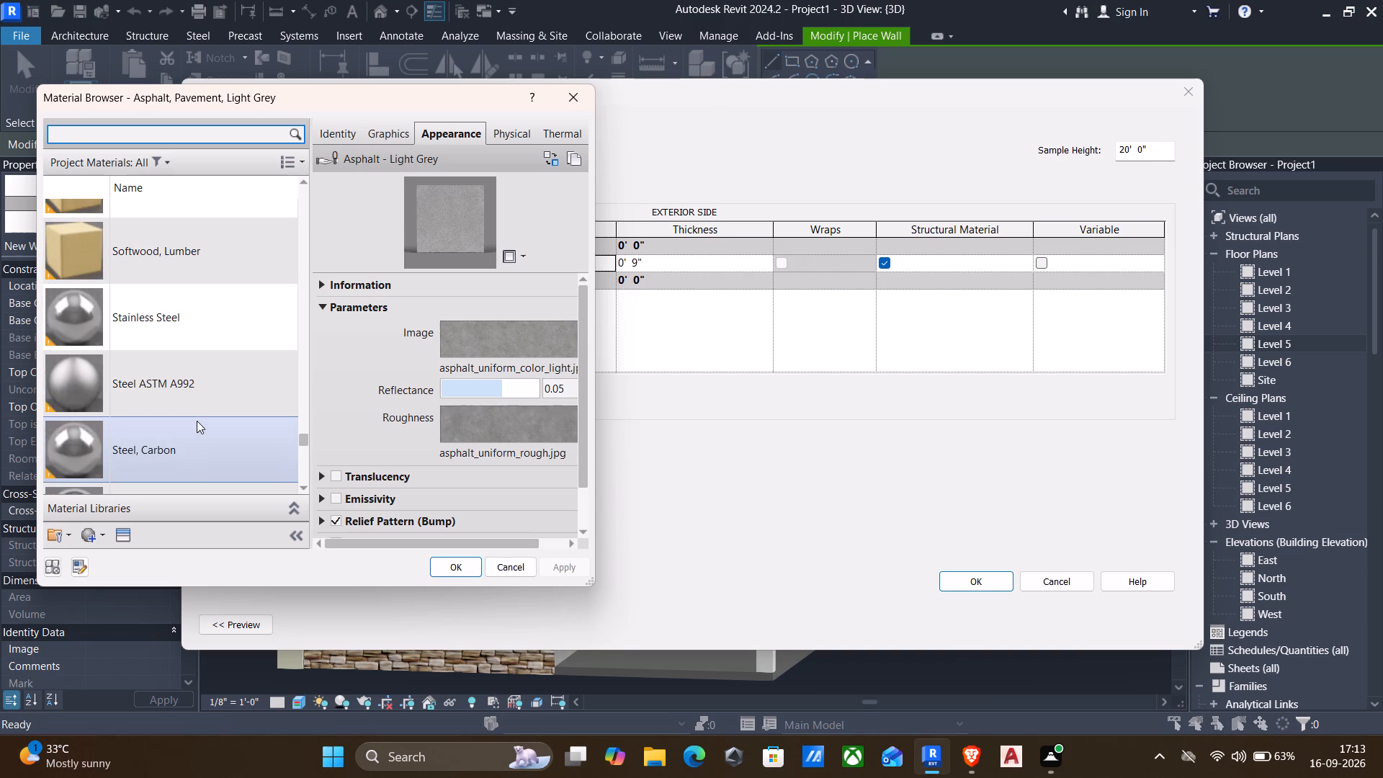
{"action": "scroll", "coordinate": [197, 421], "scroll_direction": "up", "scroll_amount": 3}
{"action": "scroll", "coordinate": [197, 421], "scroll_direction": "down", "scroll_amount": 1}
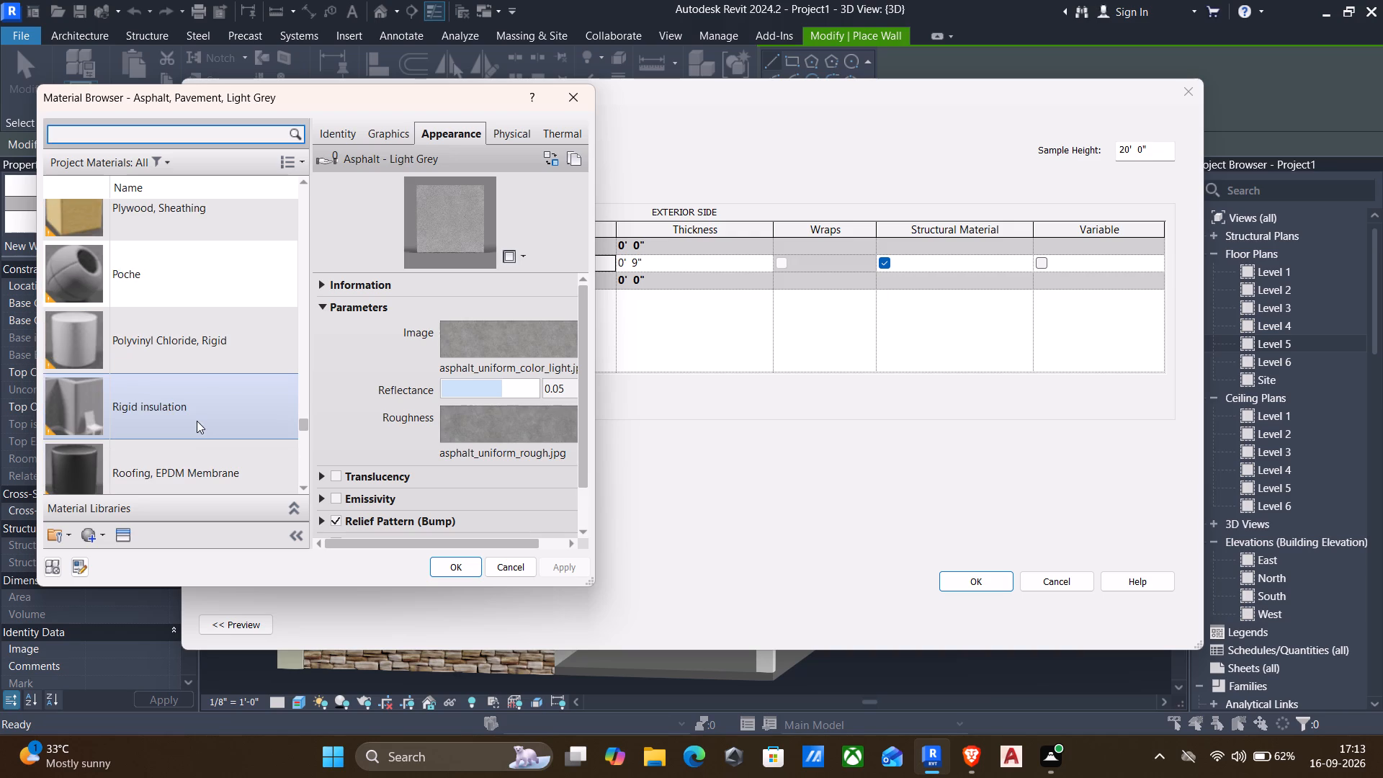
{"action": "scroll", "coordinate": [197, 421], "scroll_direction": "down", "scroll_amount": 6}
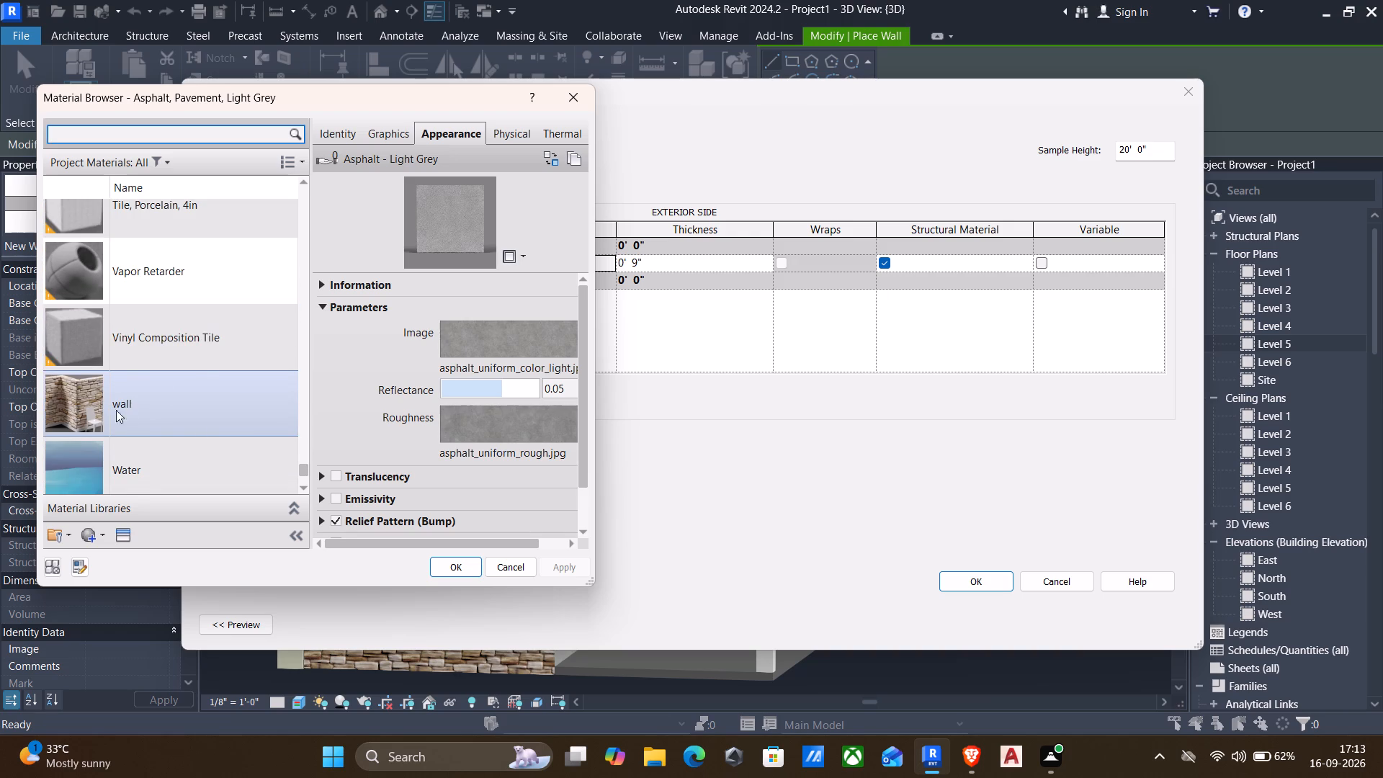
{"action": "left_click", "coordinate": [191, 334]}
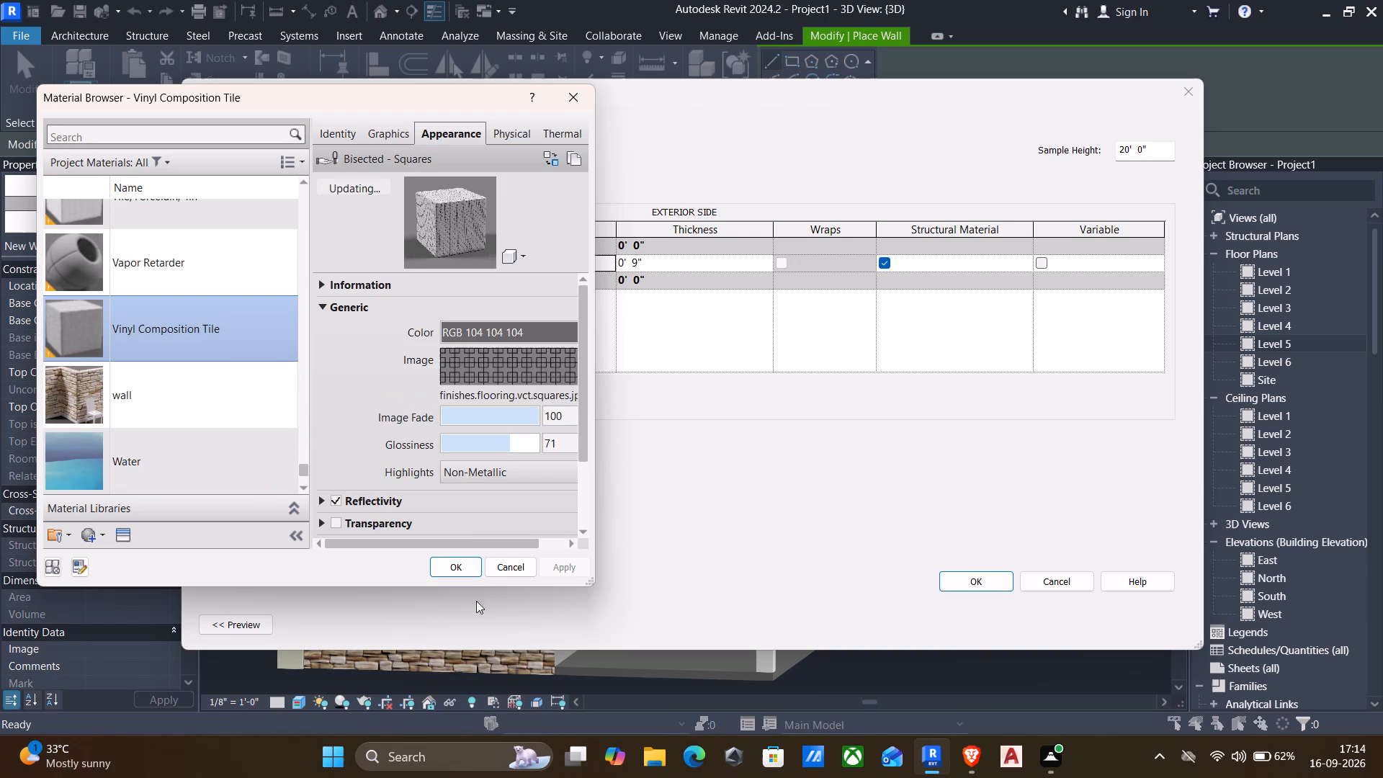
Assign the Rigid insulation material to the structure layer of the 9" WALL type and apply it to the model.
{"action": "scroll", "coordinate": [196, 474], "scroll_direction": "down", "scroll_amount": 6}
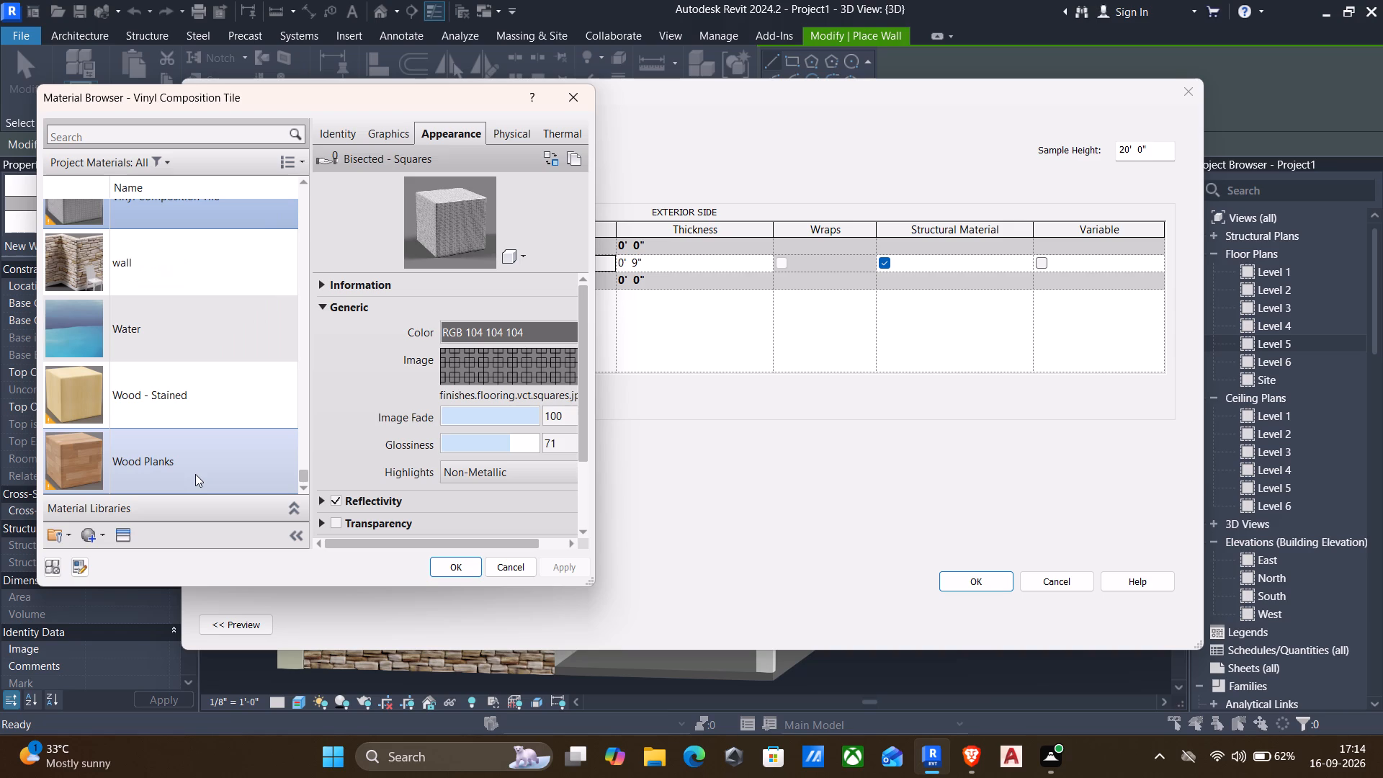
{"action": "scroll", "coordinate": [195, 474], "scroll_direction": "down", "scroll_amount": 1}
{"action": "scroll", "coordinate": [195, 474], "scroll_direction": "up", "scroll_amount": 7}
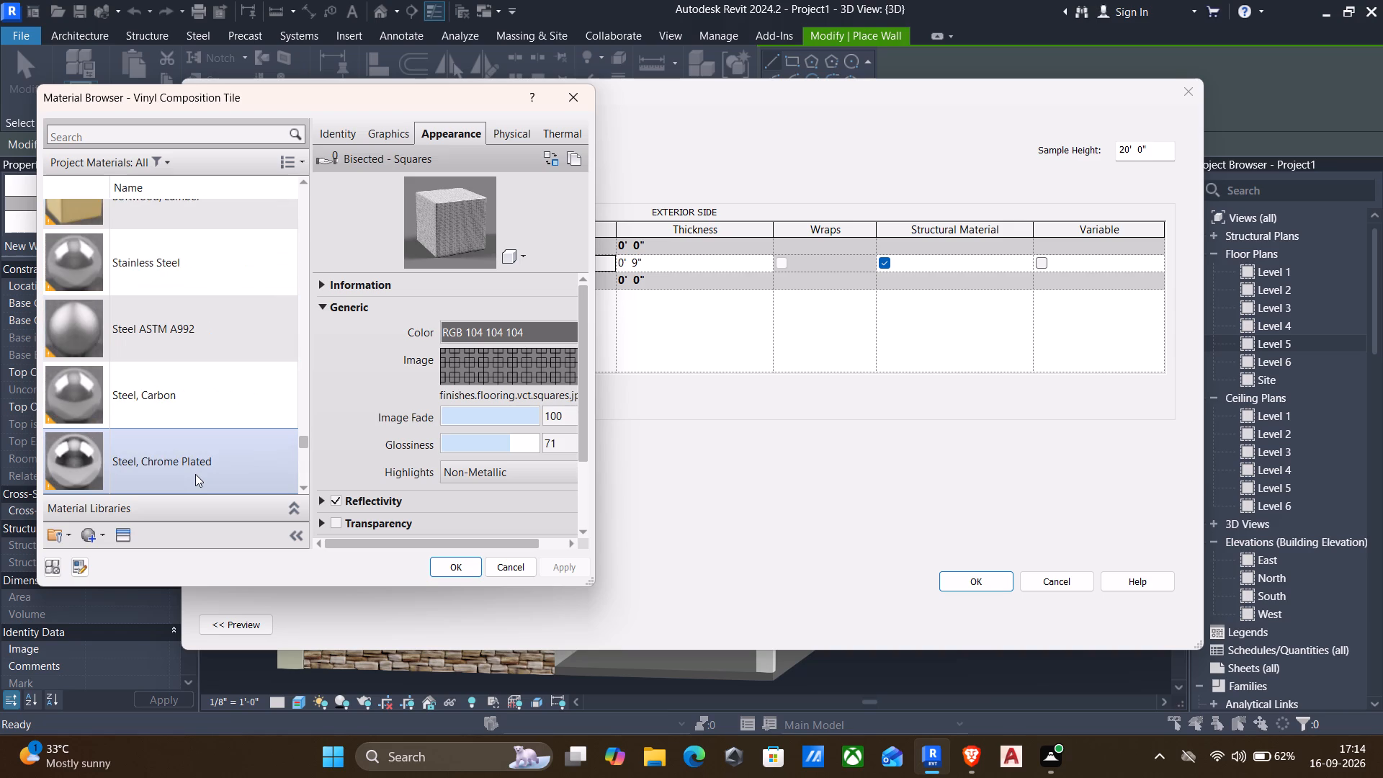
{"action": "scroll", "coordinate": [195, 474], "scroll_direction": "up", "scroll_amount": 2}
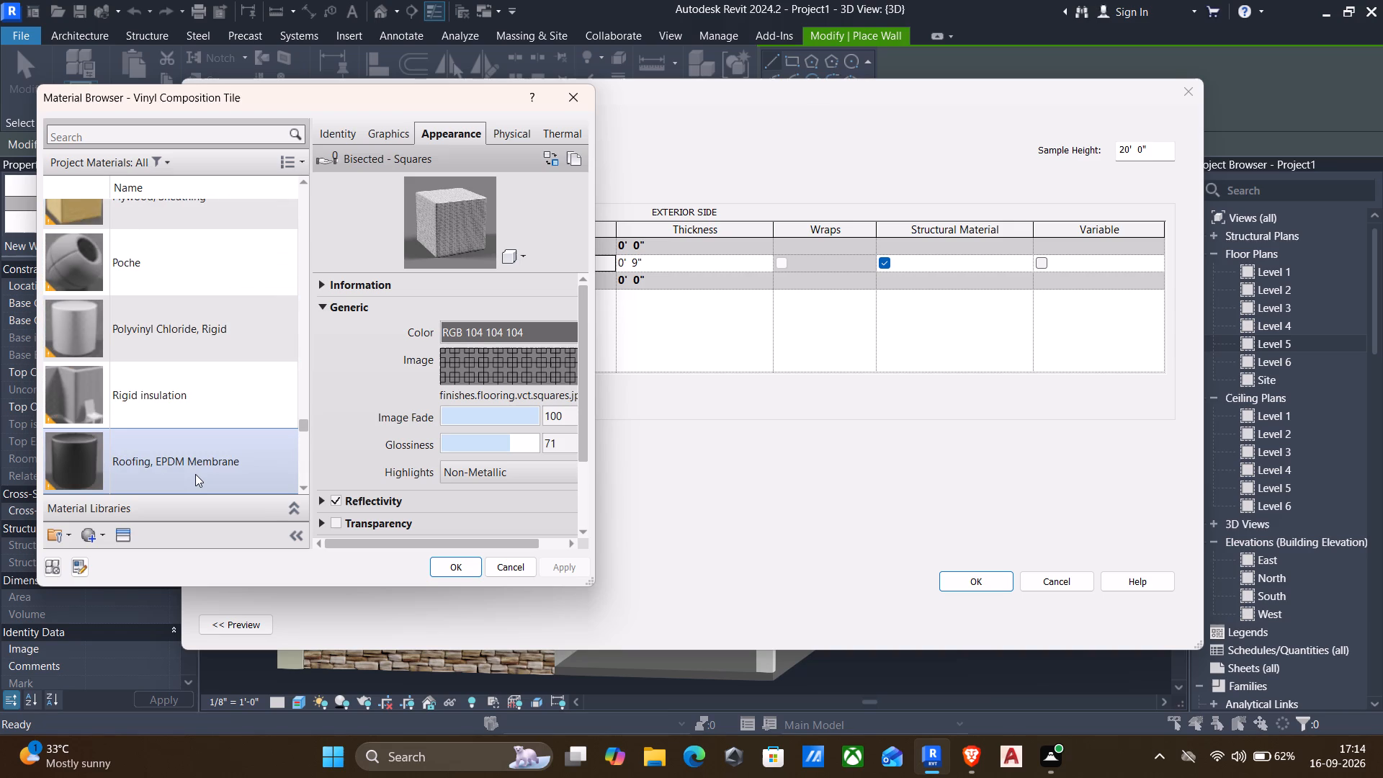
{"action": "left_click", "coordinate": [156, 385]}
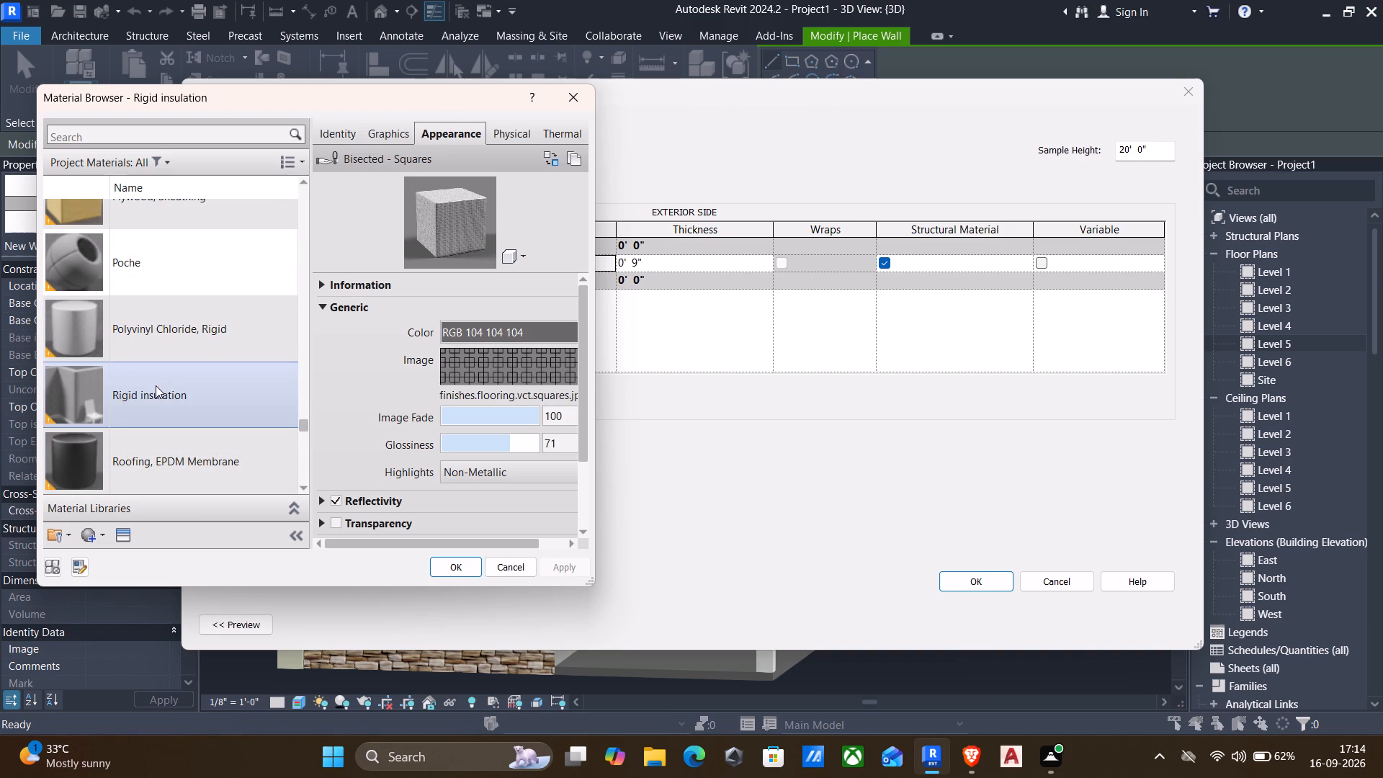
{"action": "left_click", "coordinate": [442, 559]}
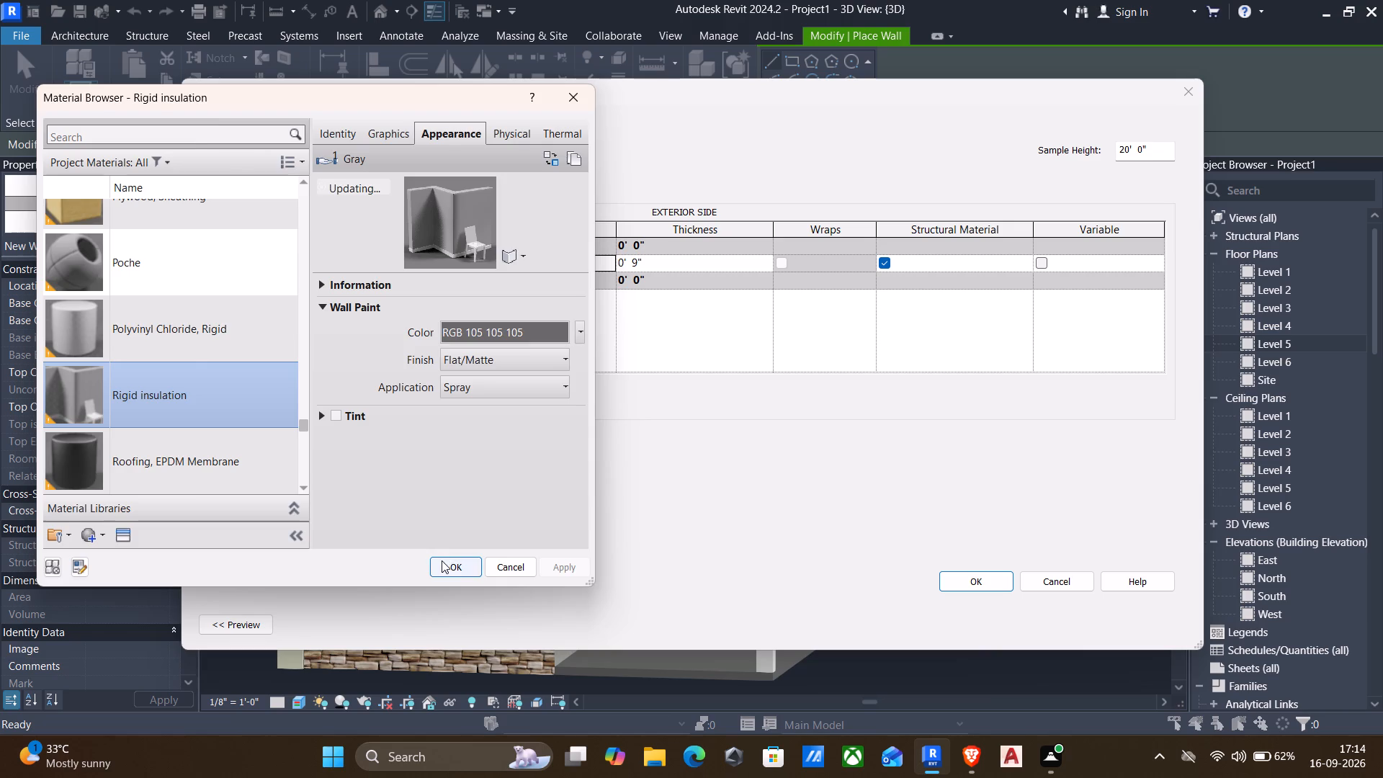
{"action": "left_click", "coordinate": [998, 580]}
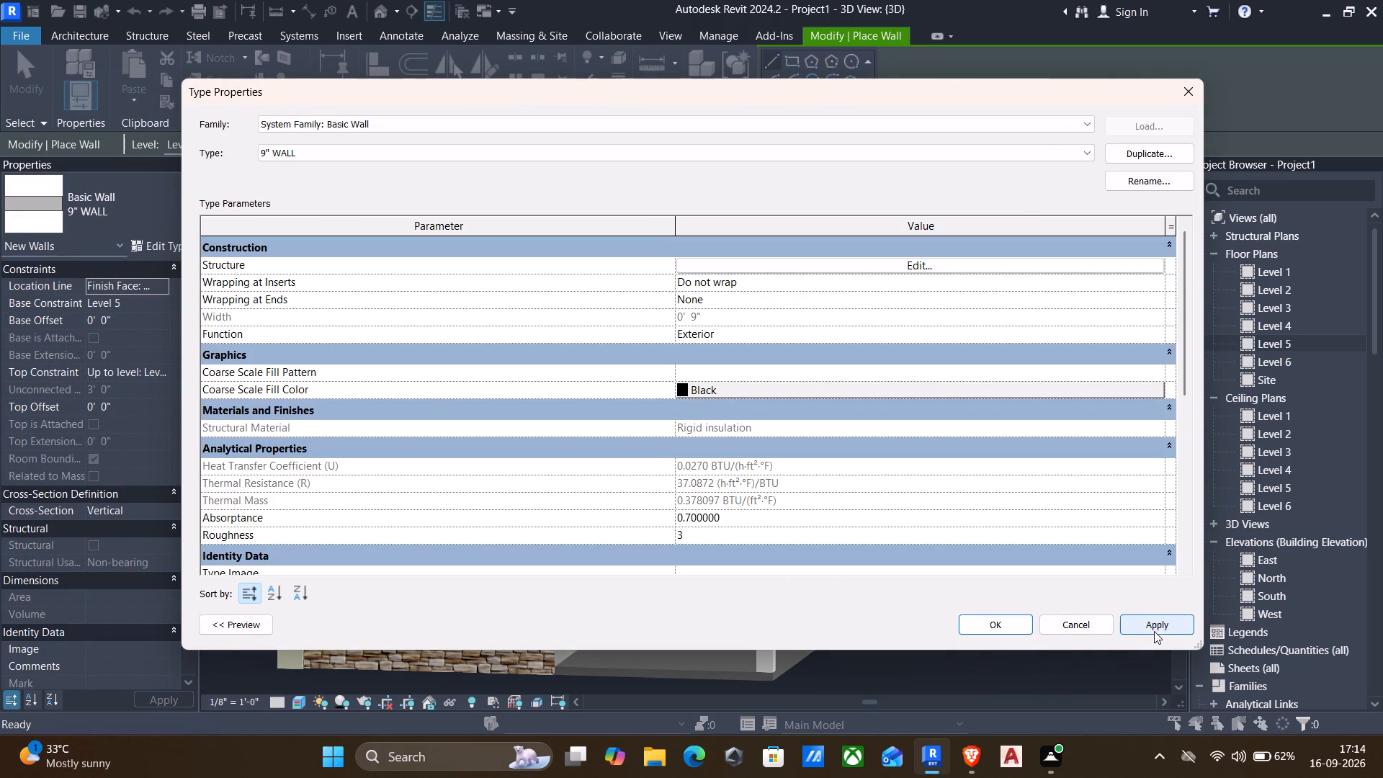
{"action": "left_click", "coordinate": [1152, 621]}
{"action": "left_click", "coordinate": [983, 631]}
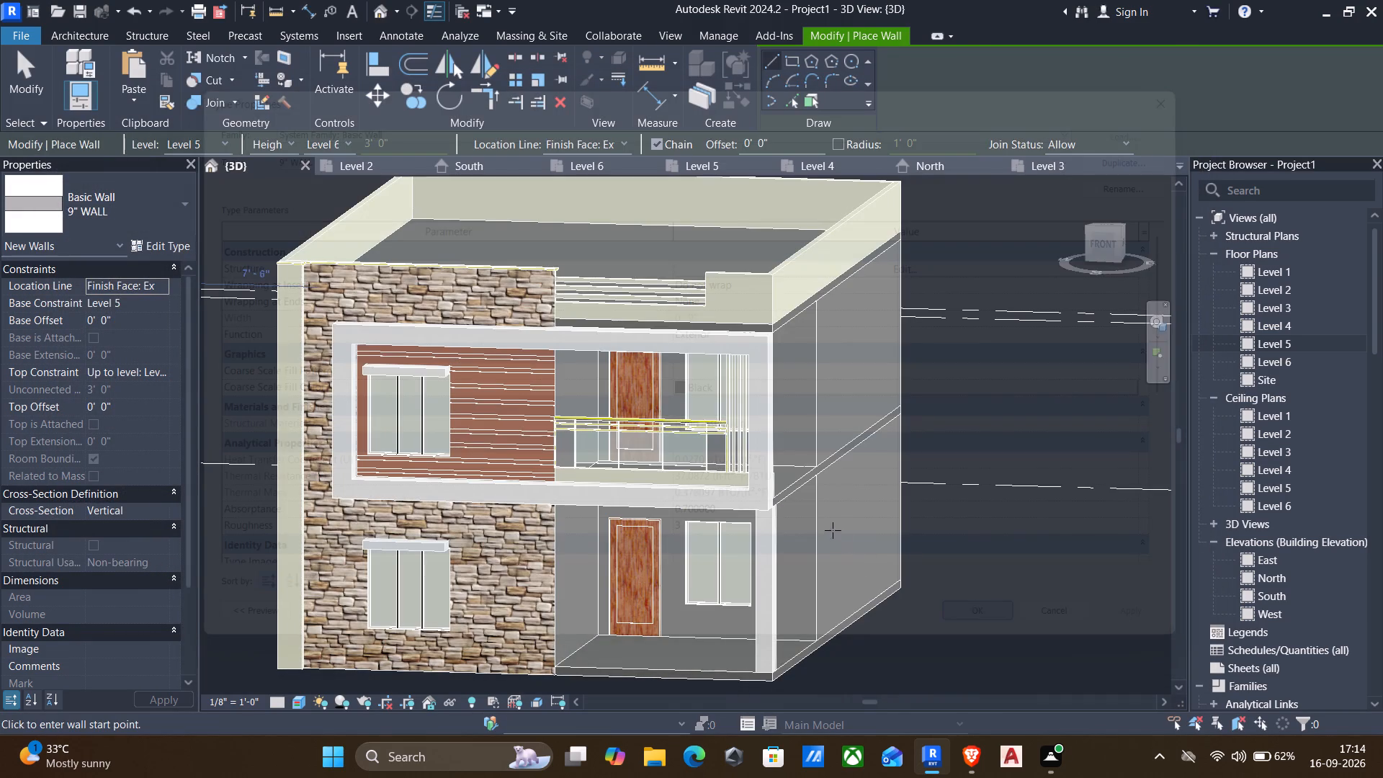
{"action": "scroll", "coordinate": [815, 514], "scroll_direction": "down", "scroll_amount": 2}
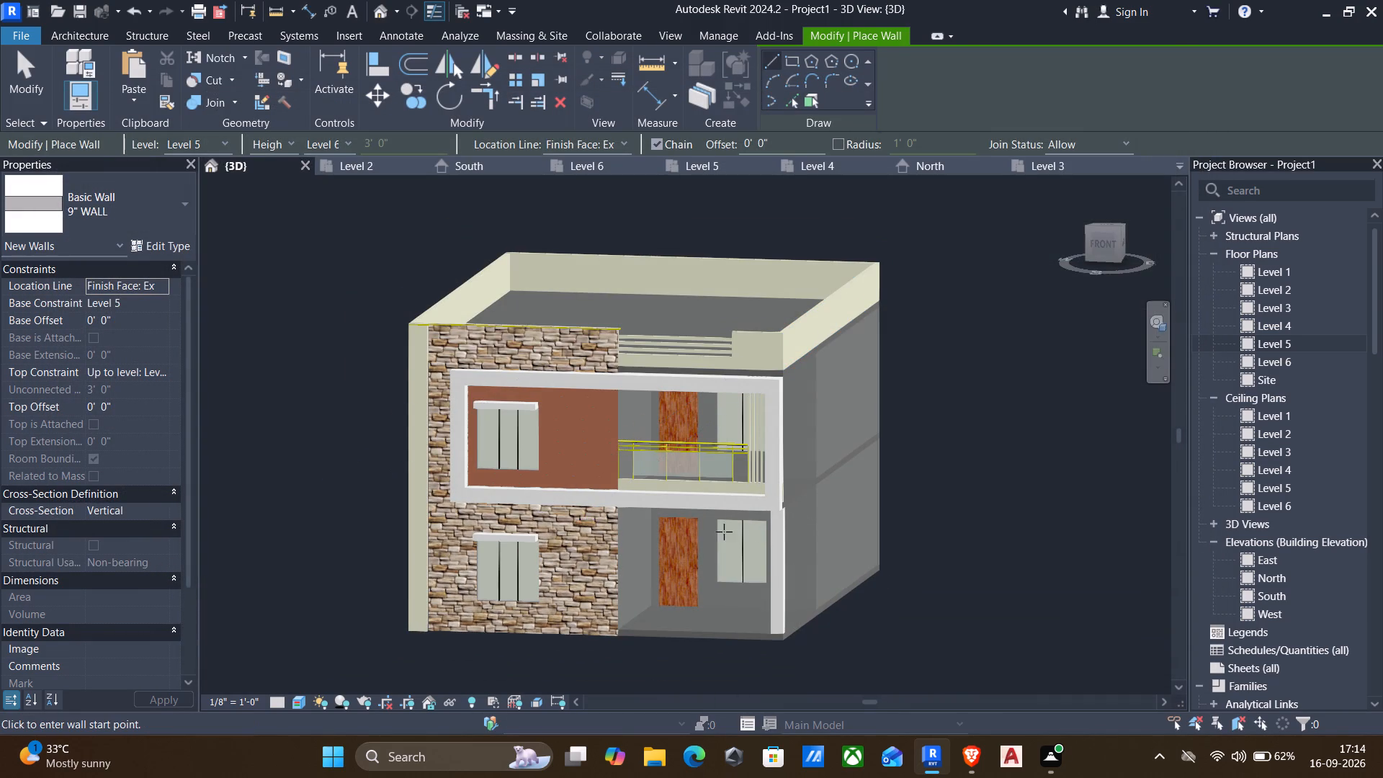
Reopen the 9" WALL structure layer's material, search for "wall" and choose Analytical Surface - Exterior Walls.
{"action": "left_click", "coordinate": [151, 244]}
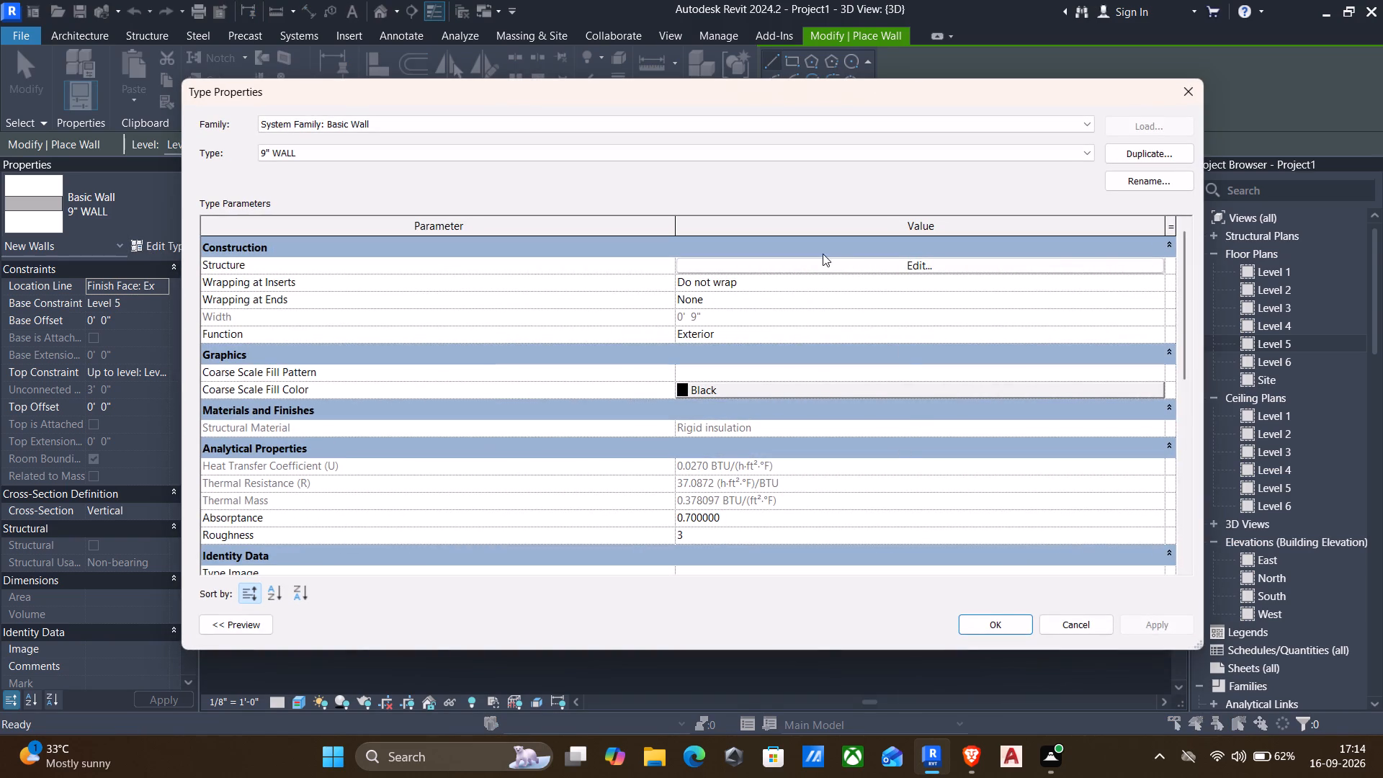
{"action": "left_click", "coordinate": [908, 264]}
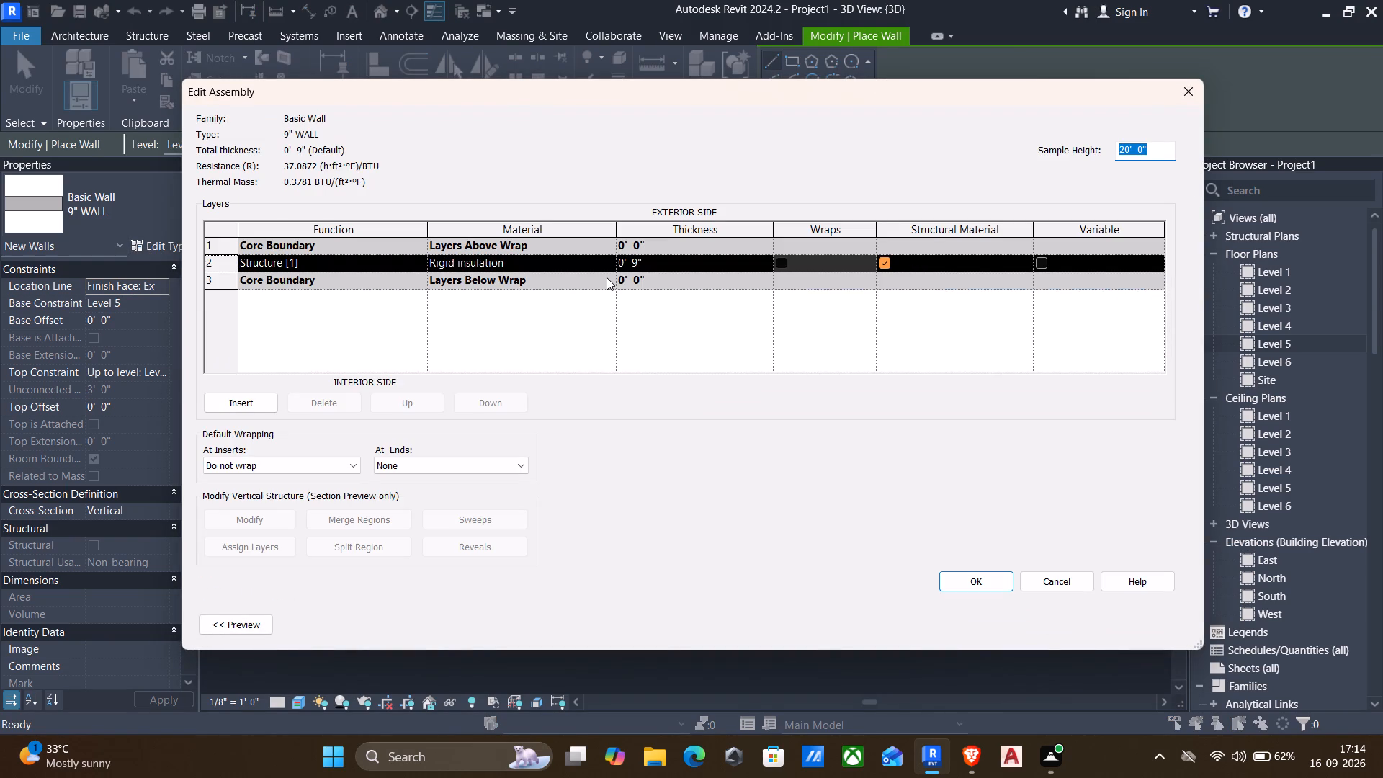
{"action": "left_click", "coordinate": [595, 261]}
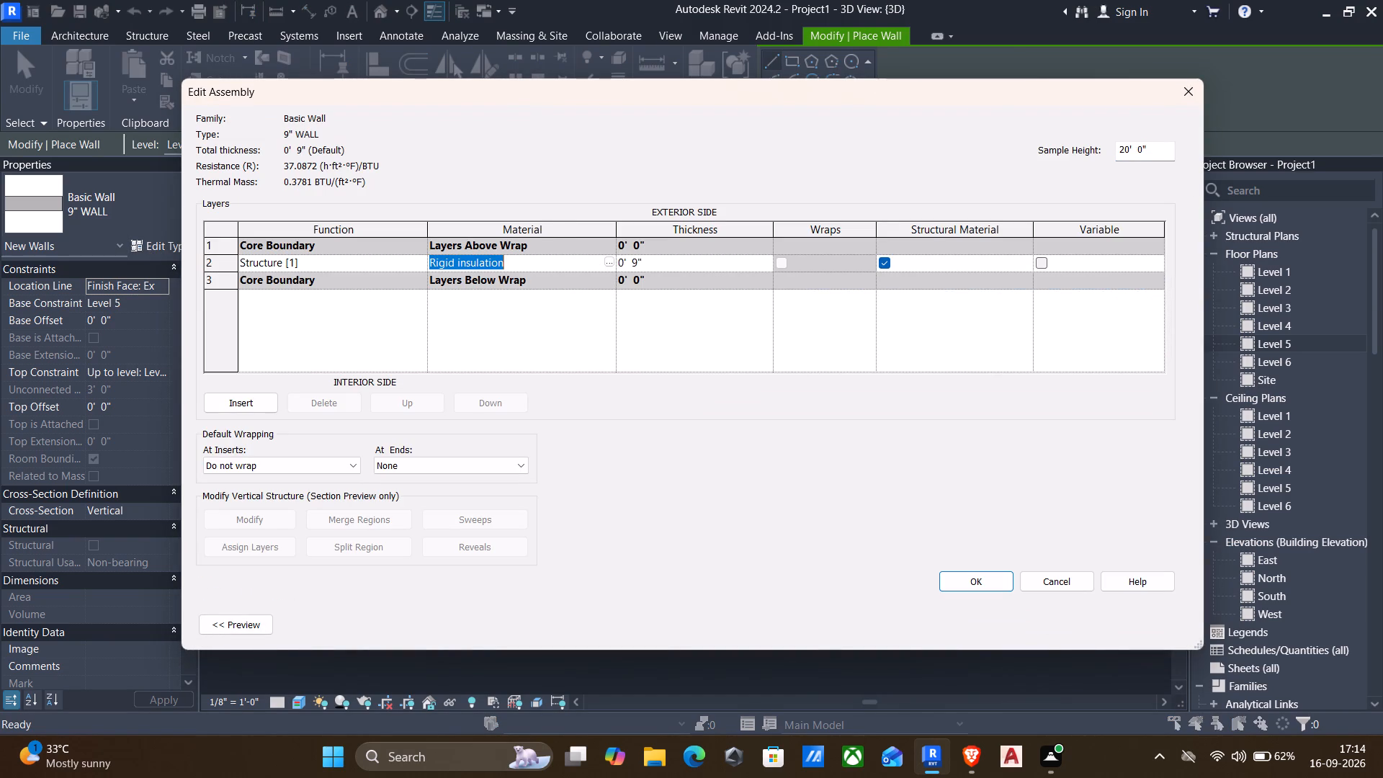
{"action": "left_click", "coordinate": [607, 261]}
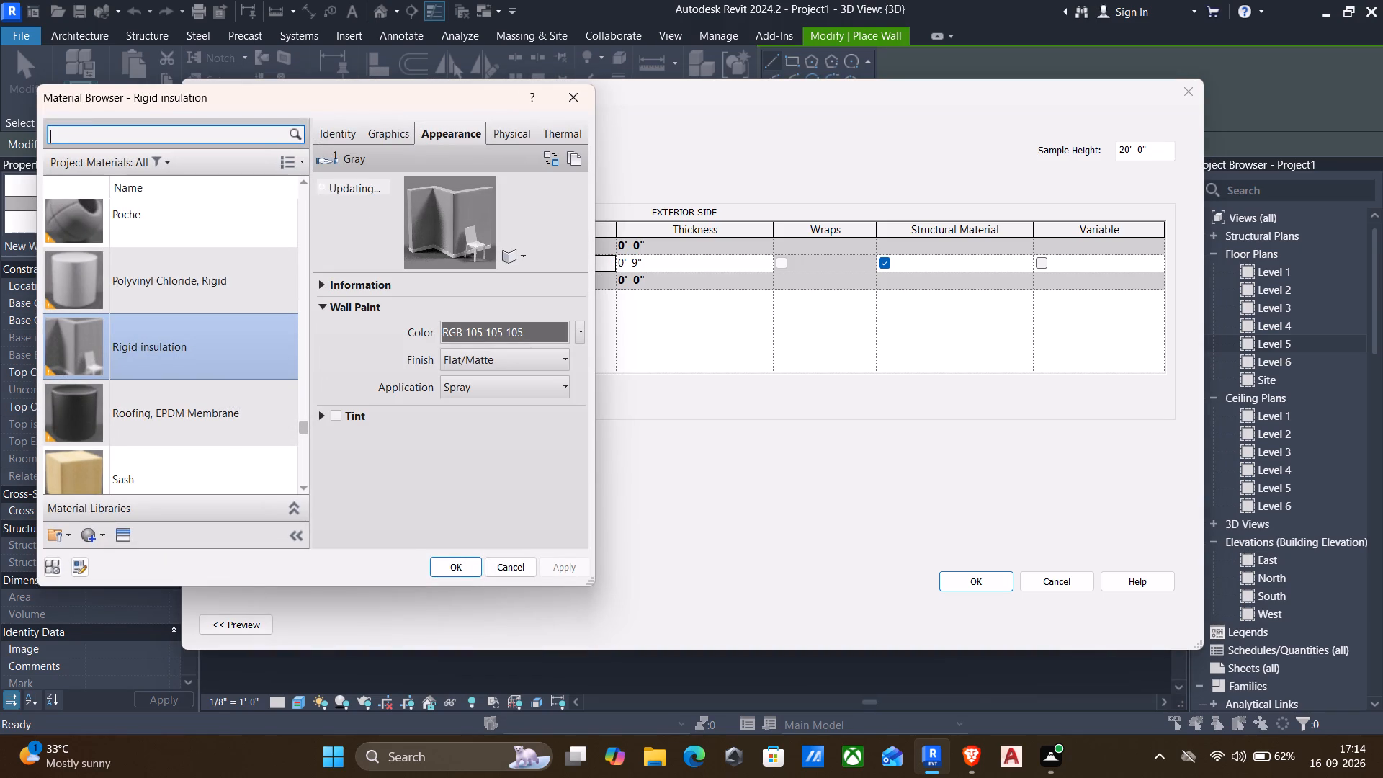
{"action": "left_click", "coordinate": [249, 138]}
{"action": "type", "text": "wall"}
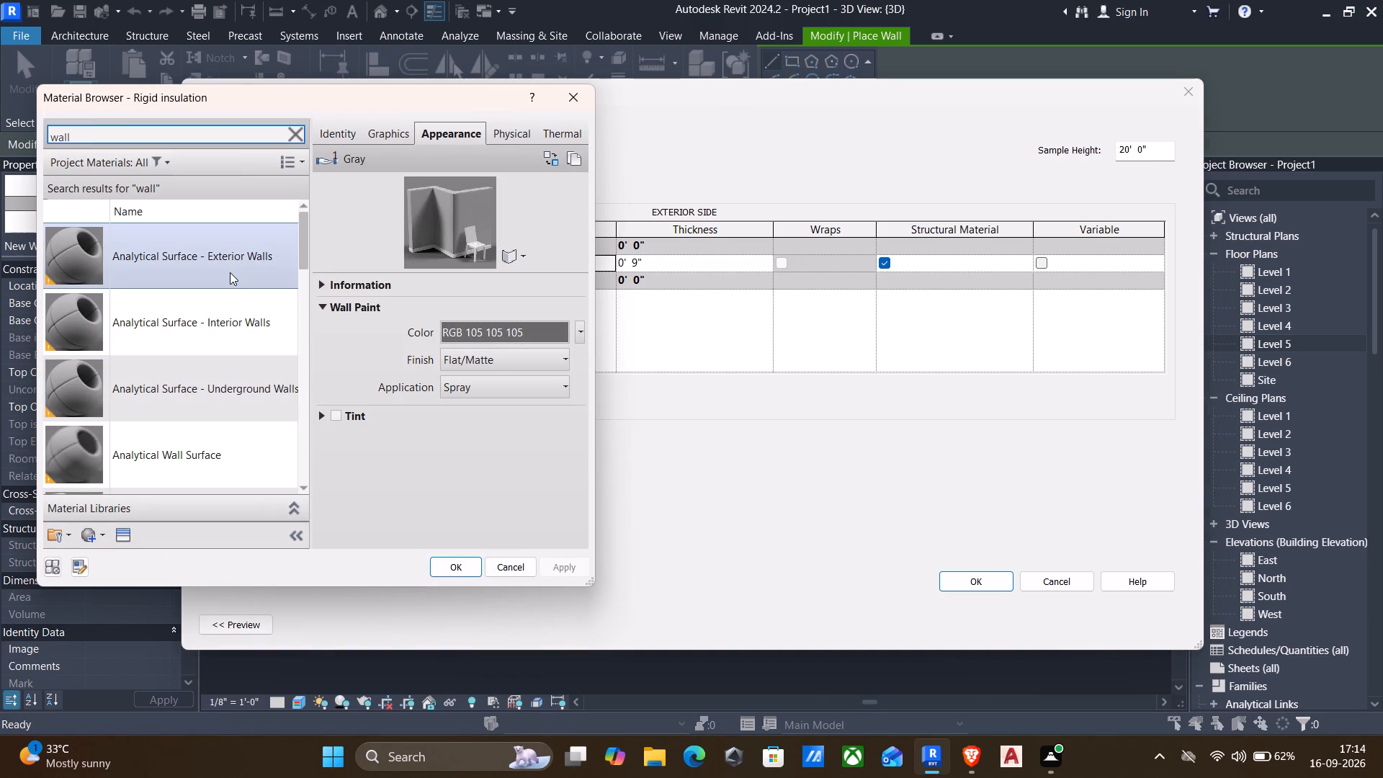
{"action": "left_click", "coordinate": [239, 254]}
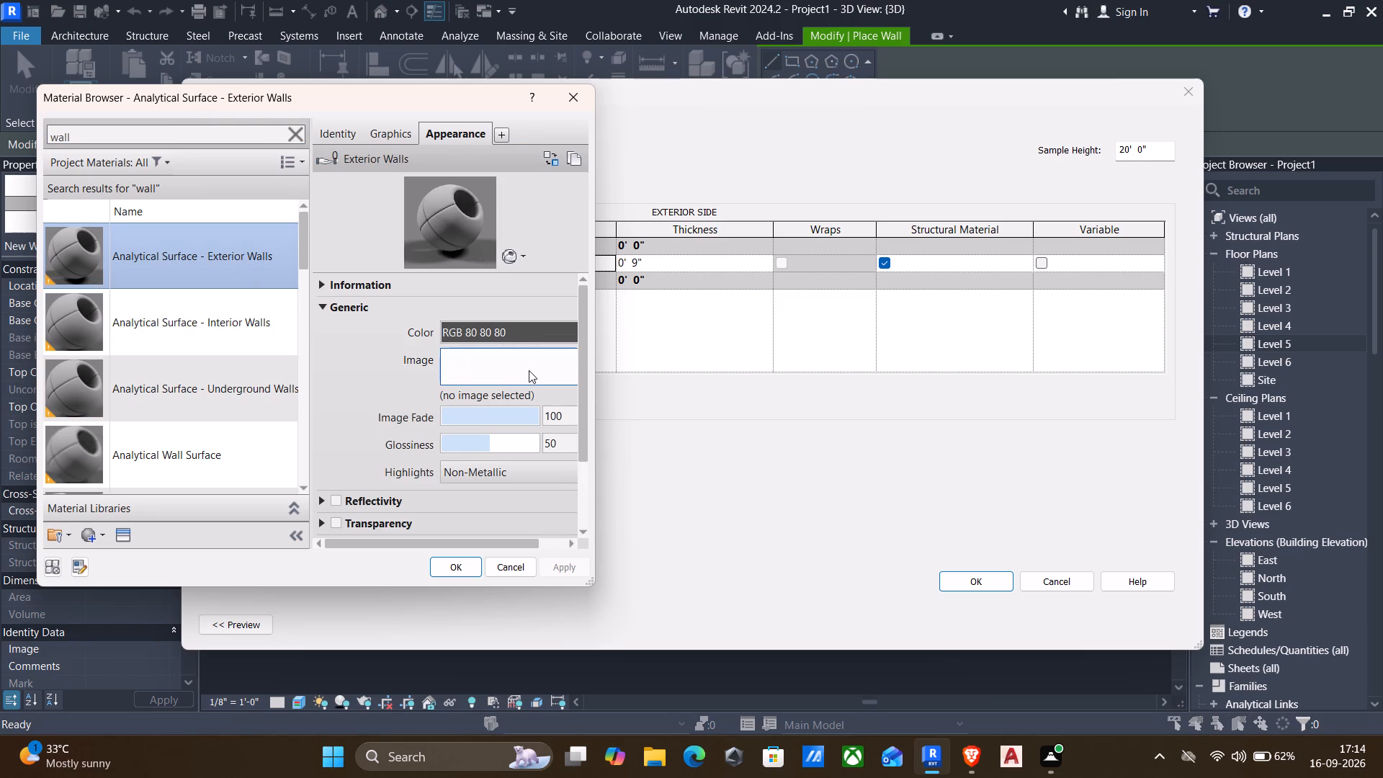
Replace the Analytical Surface - Exterior Walls appearance with the White - Flaking asset from the Appearance Library's Paint category.
{"action": "left_click", "coordinate": [120, 534]}
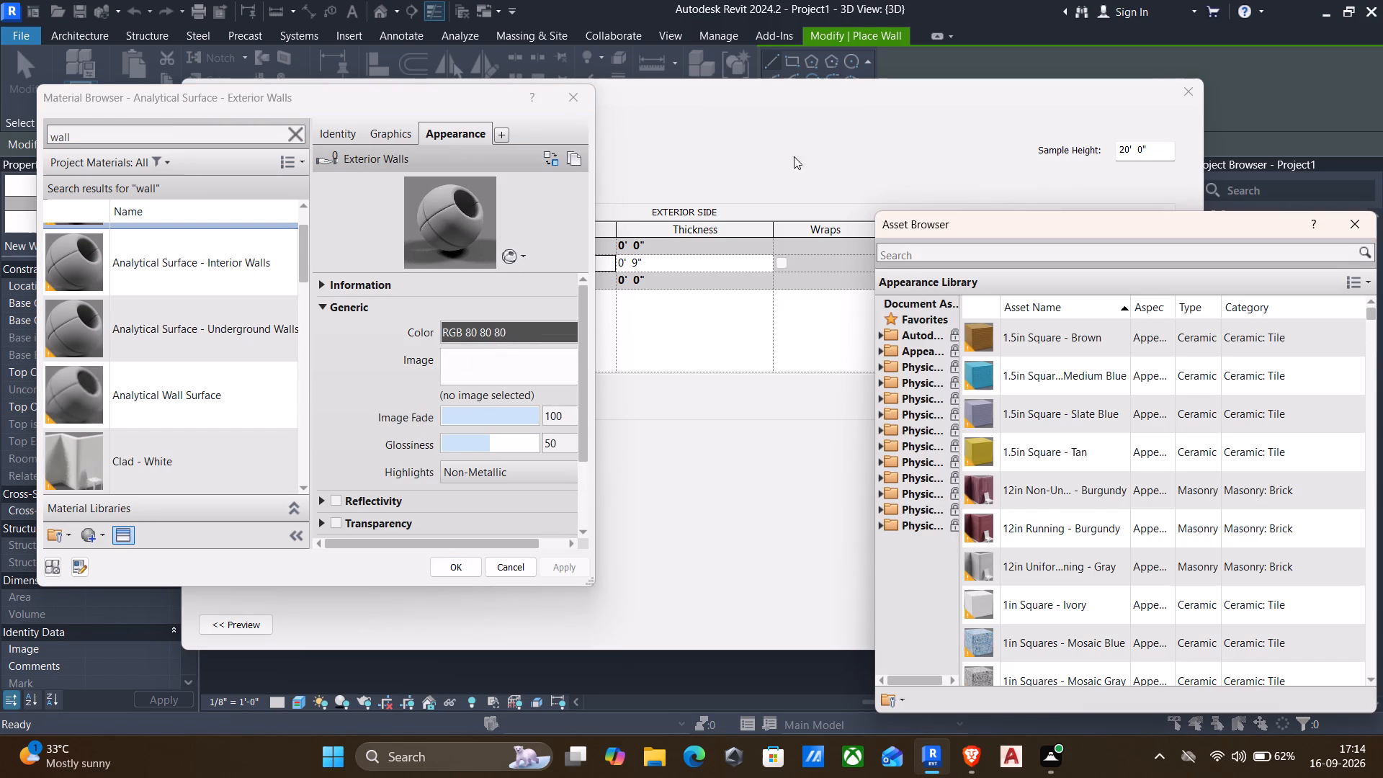
{"action": "left_click", "coordinate": [878, 354]}
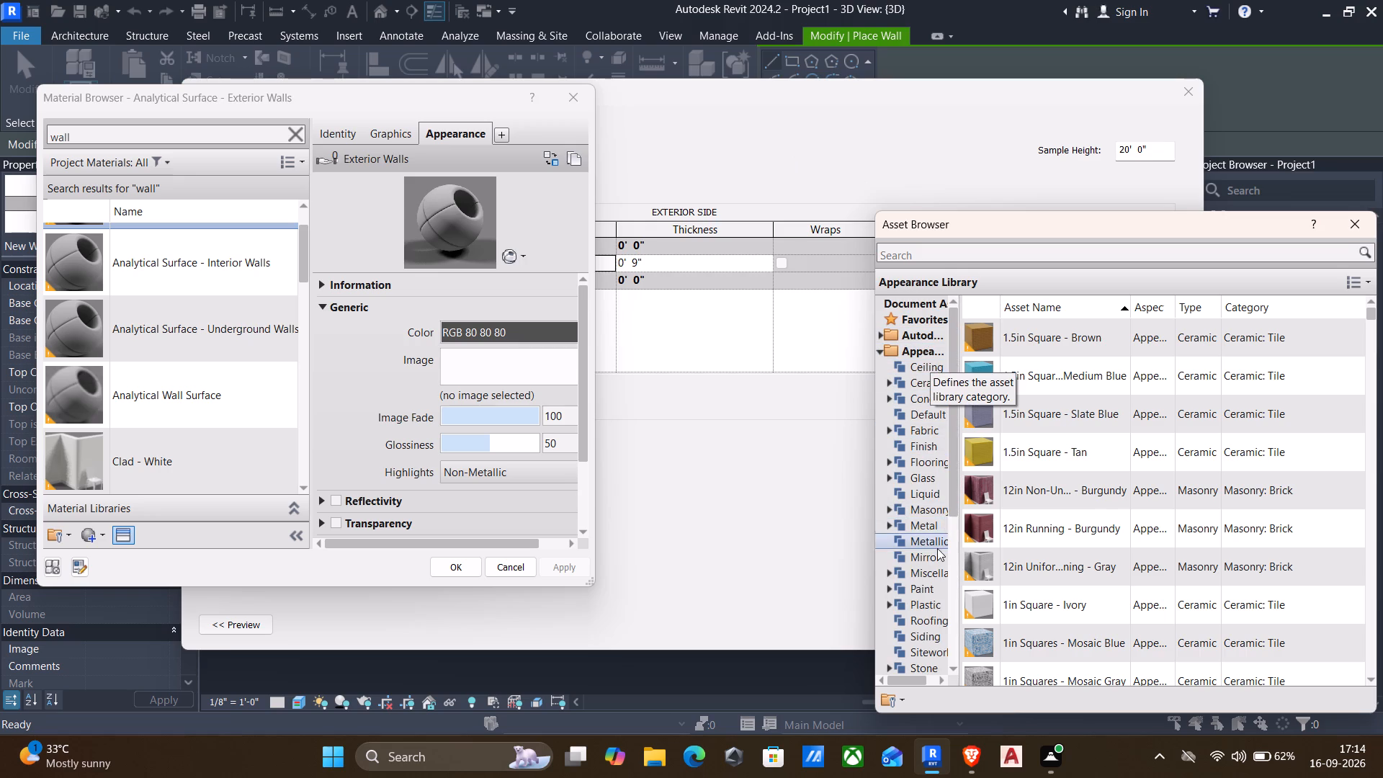
{"action": "left_click", "coordinate": [914, 578]}
{"action": "double_click", "coordinate": [919, 589]}
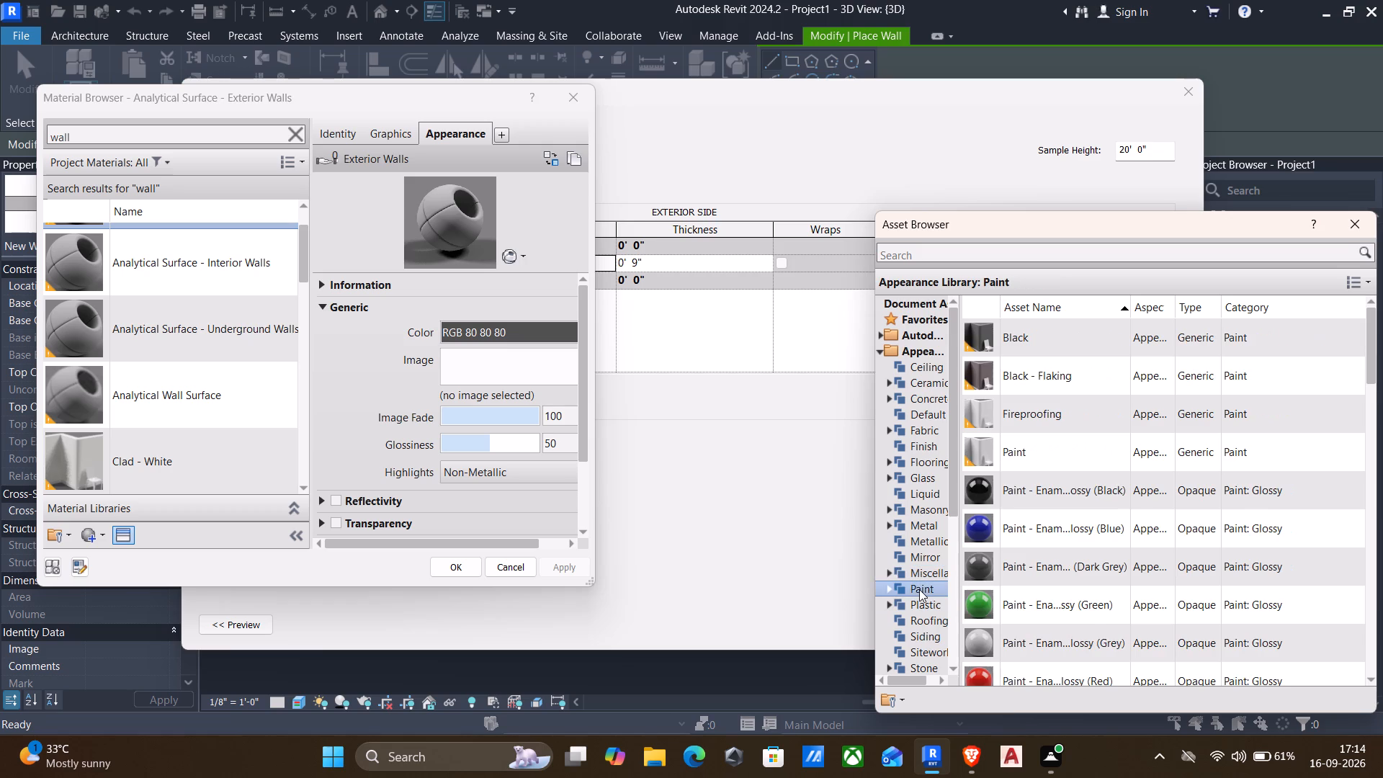
{"action": "scroll", "coordinate": [1001, 437], "scroll_direction": "down", "scroll_amount": 3}
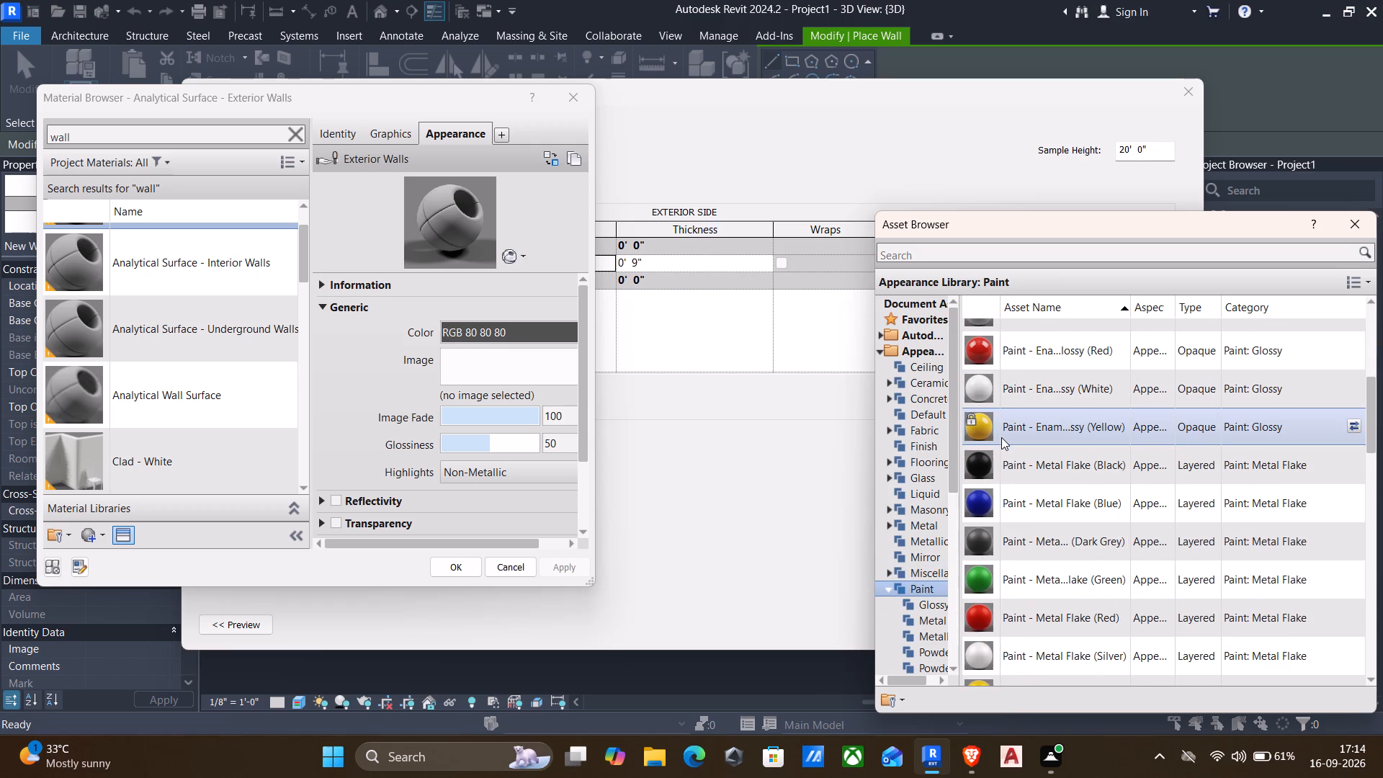
{"action": "scroll", "coordinate": [1001, 437], "scroll_direction": "down", "scroll_amount": 2}
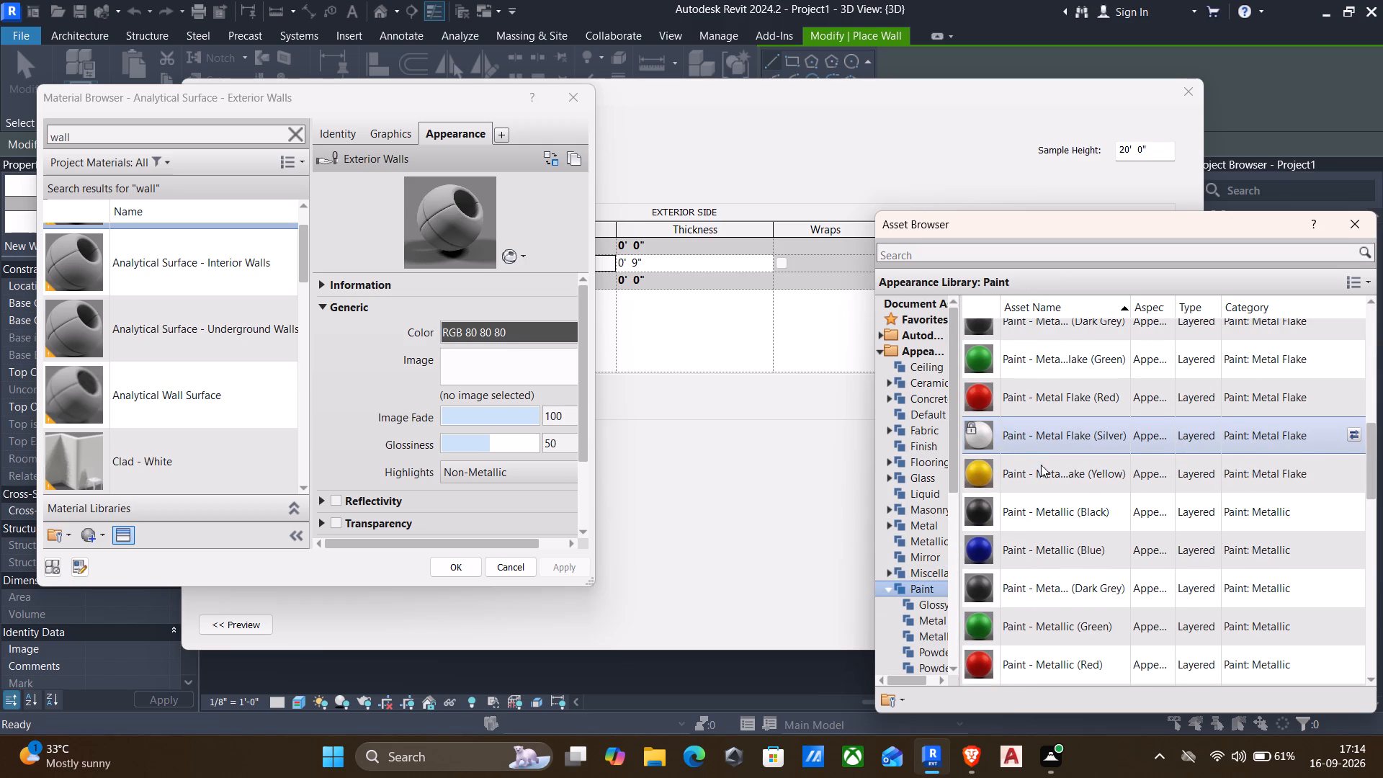
{"action": "scroll", "coordinate": [1043, 455], "scroll_direction": "down", "scroll_amount": 3}
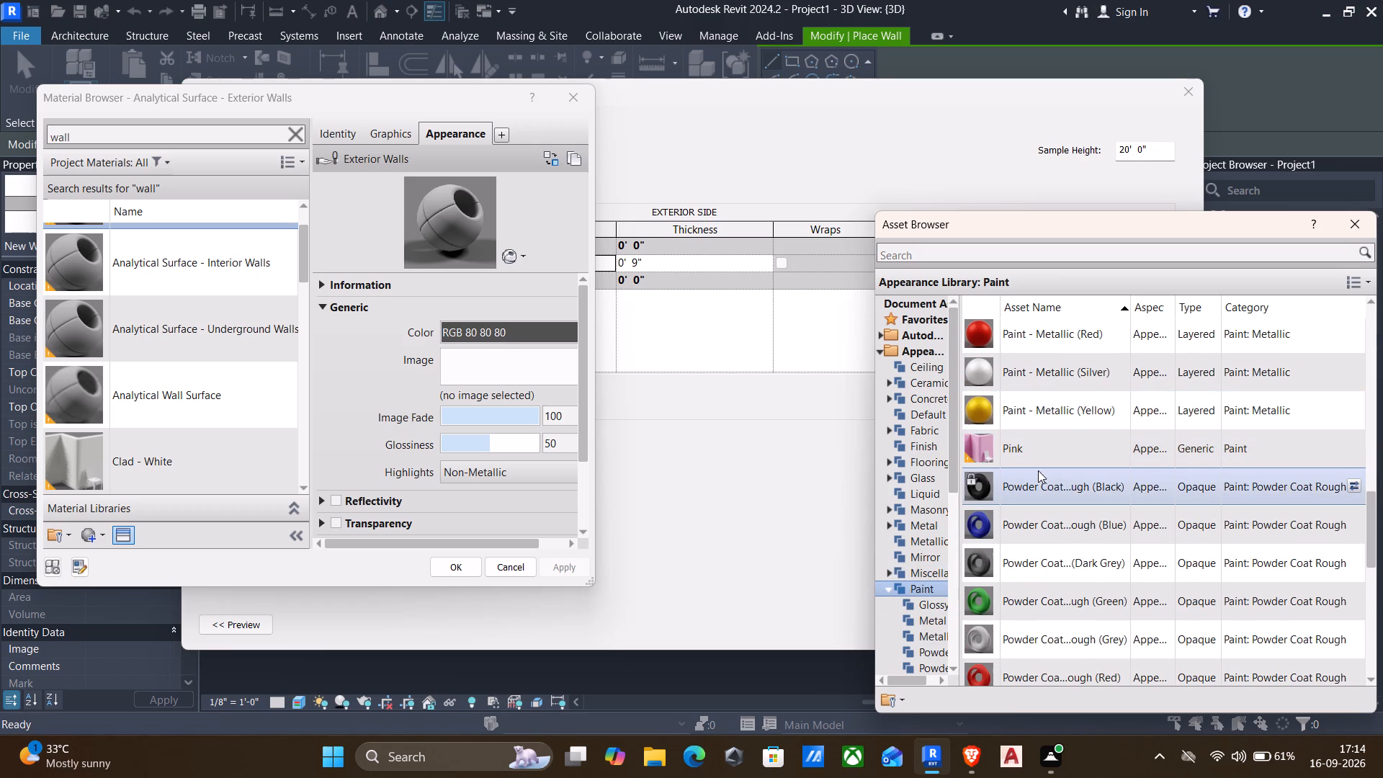
{"action": "scroll", "coordinate": [1038, 471], "scroll_direction": "down", "scroll_amount": 5}
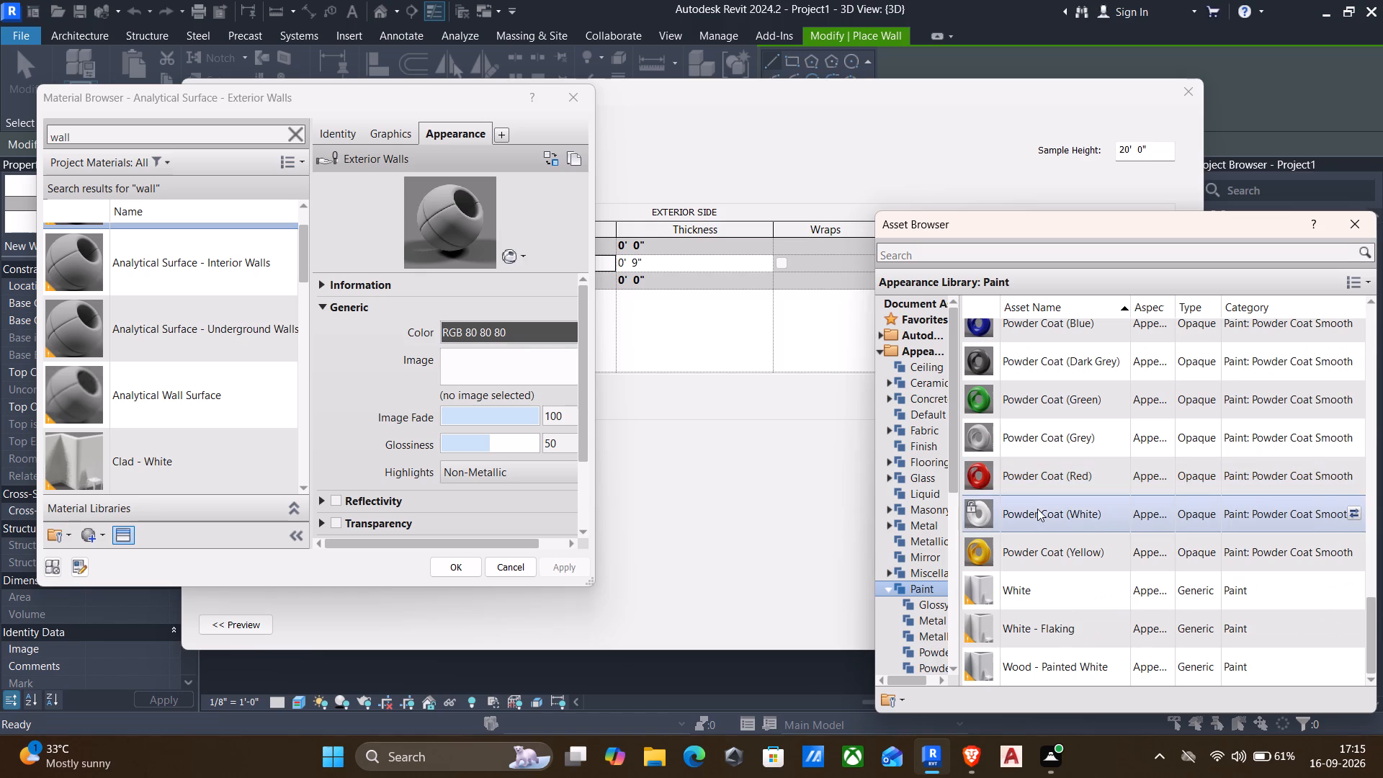
{"action": "scroll", "coordinate": [1037, 509], "scroll_direction": "down", "scroll_amount": 3}
{"action": "double_click", "coordinate": [1073, 634]}
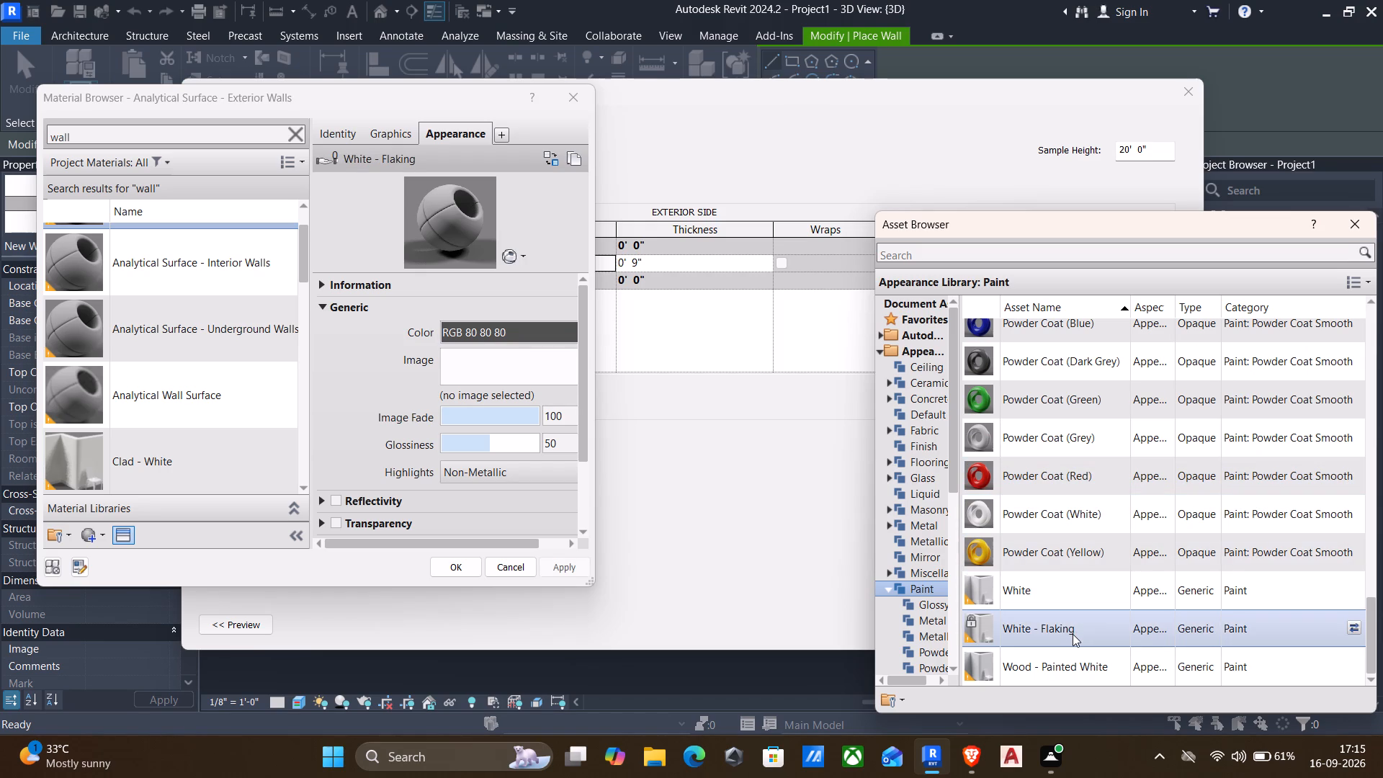
Replace the Analytical Surface - Exterior Walls appearance with the Wood - Painted White asset and apply it to the 9" WALL type.
{"action": "double_click", "coordinate": [1066, 593]}
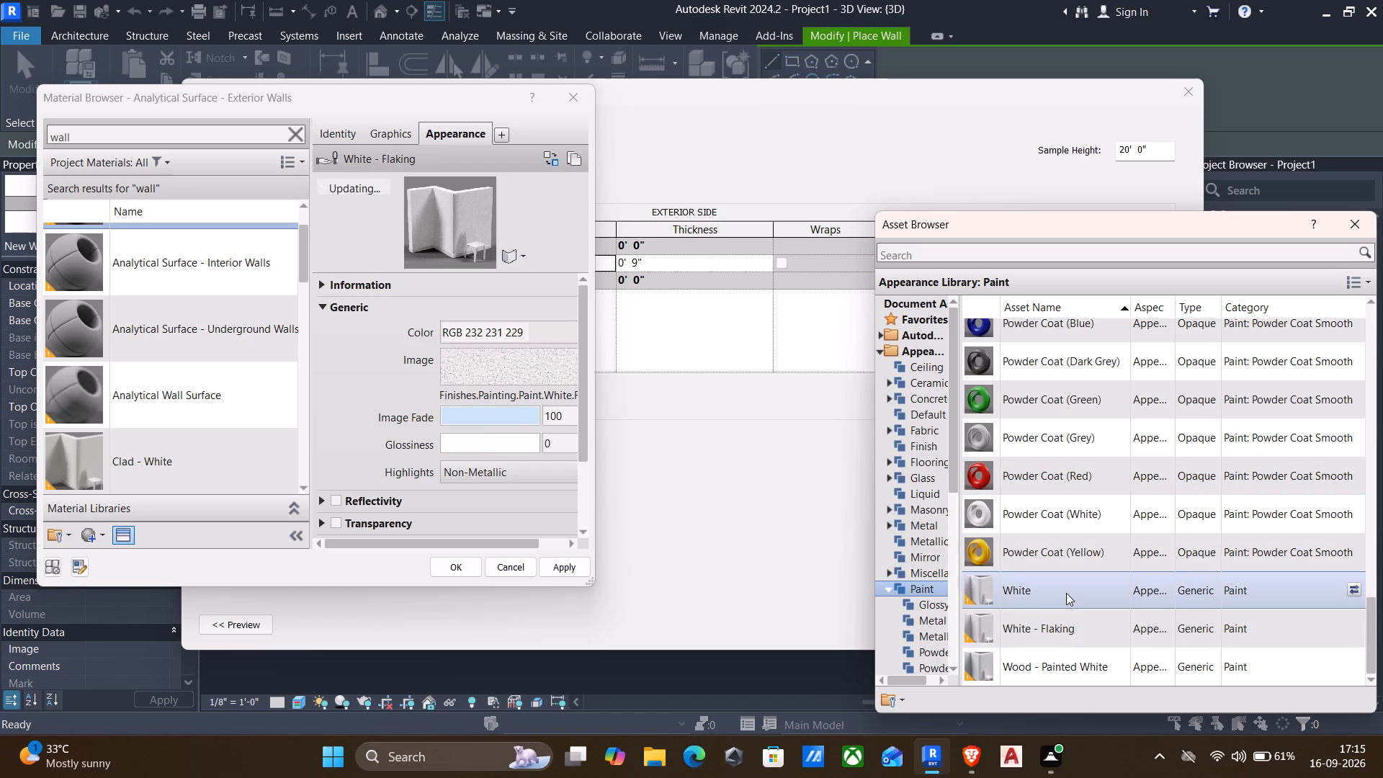
{"action": "double_click", "coordinate": [1026, 663]}
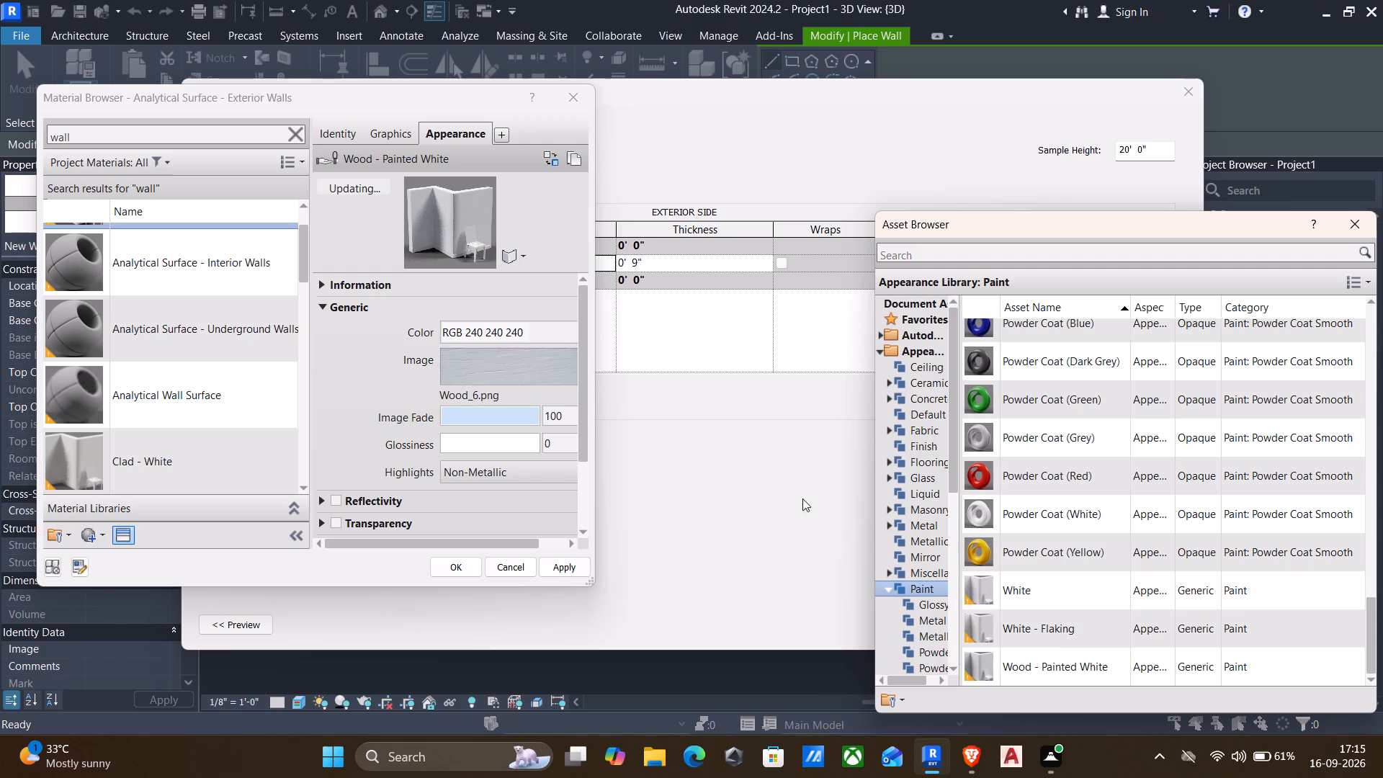
{"action": "left_click", "coordinate": [587, 577]}
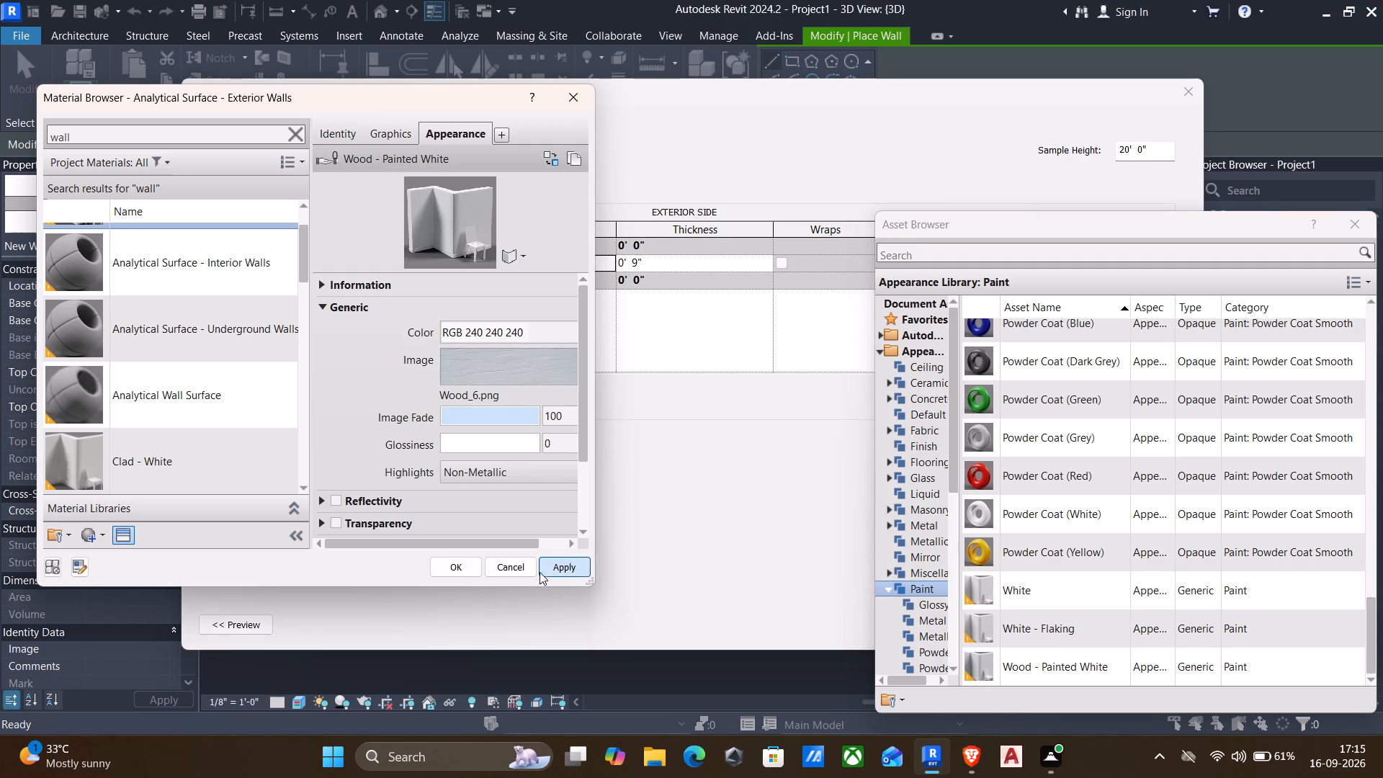
{"action": "left_click", "coordinate": [474, 565]}
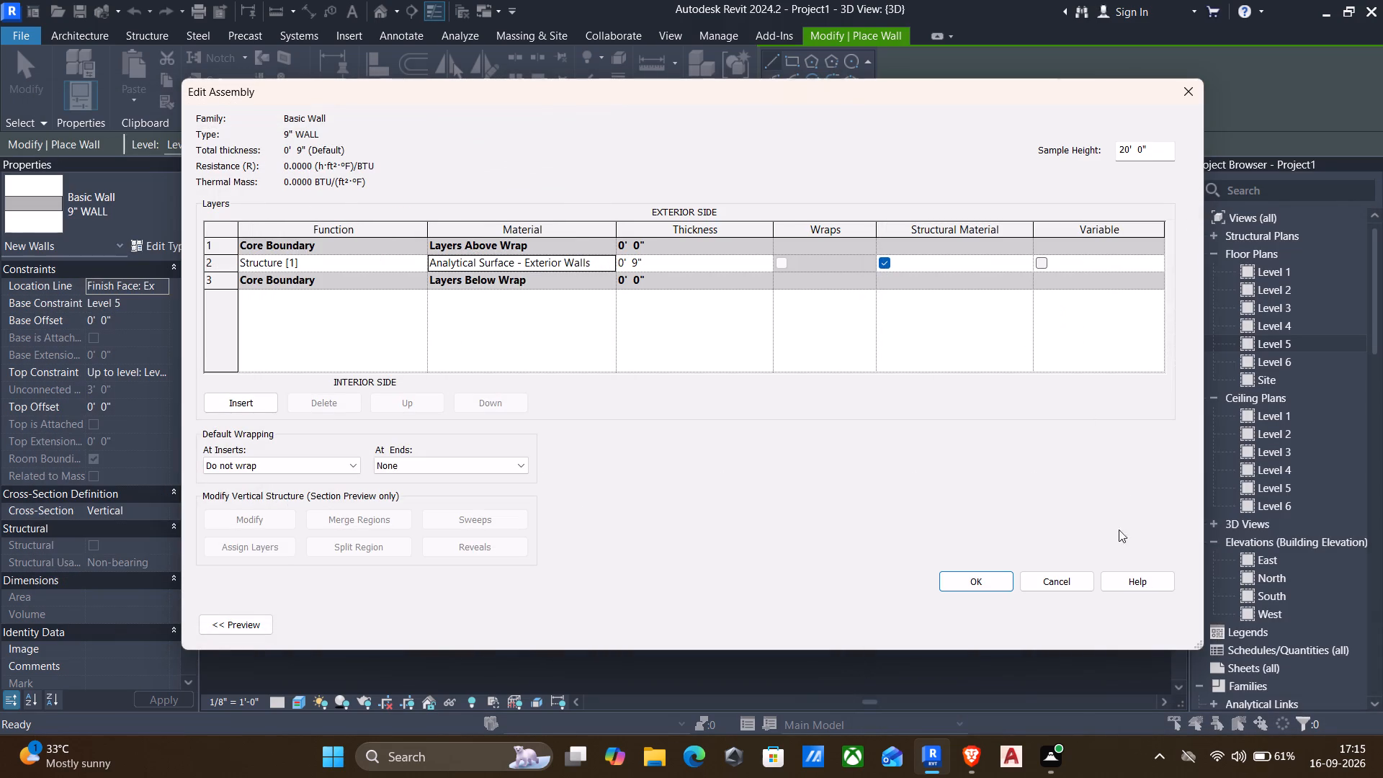
{"action": "left_click", "coordinate": [974, 586]}
{"action": "left_click", "coordinate": [1151, 627]}
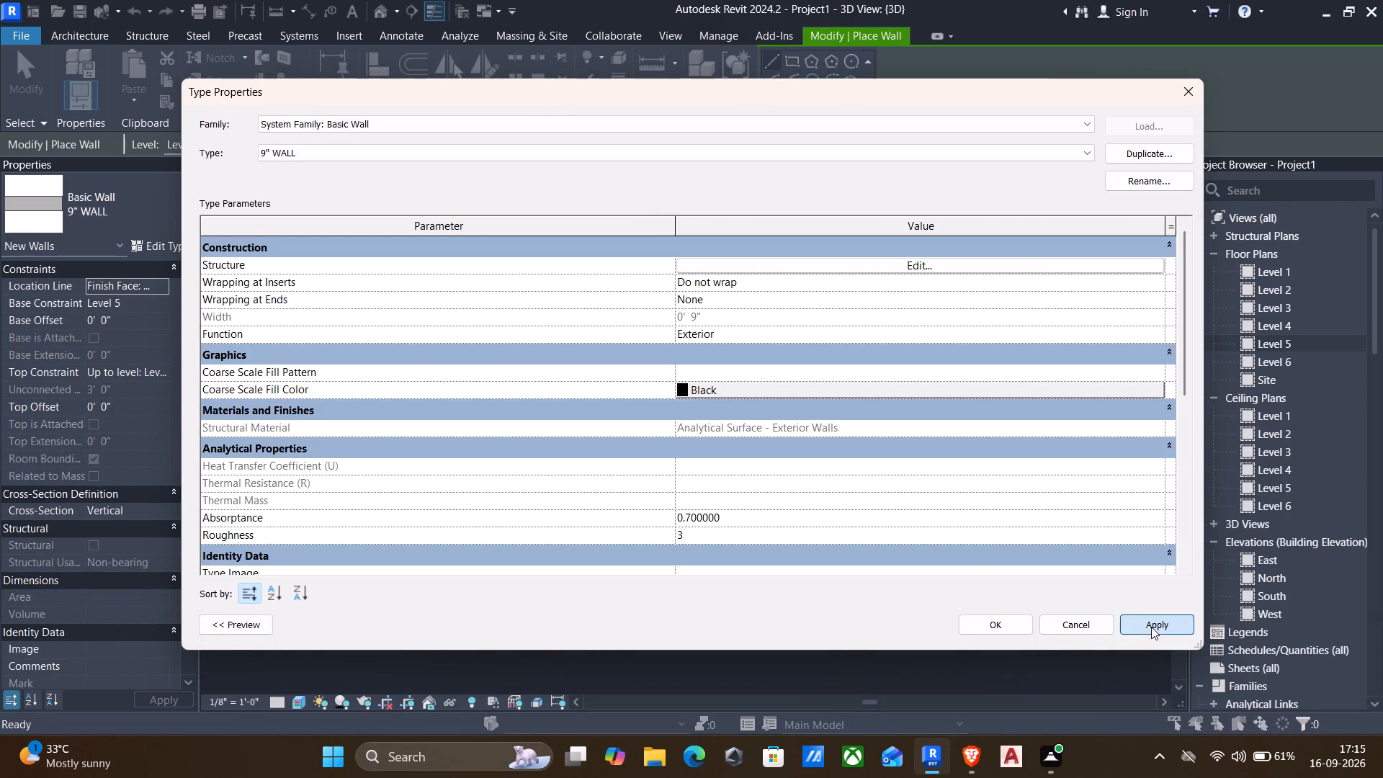
{"action": "left_click", "coordinate": [1013, 628]}
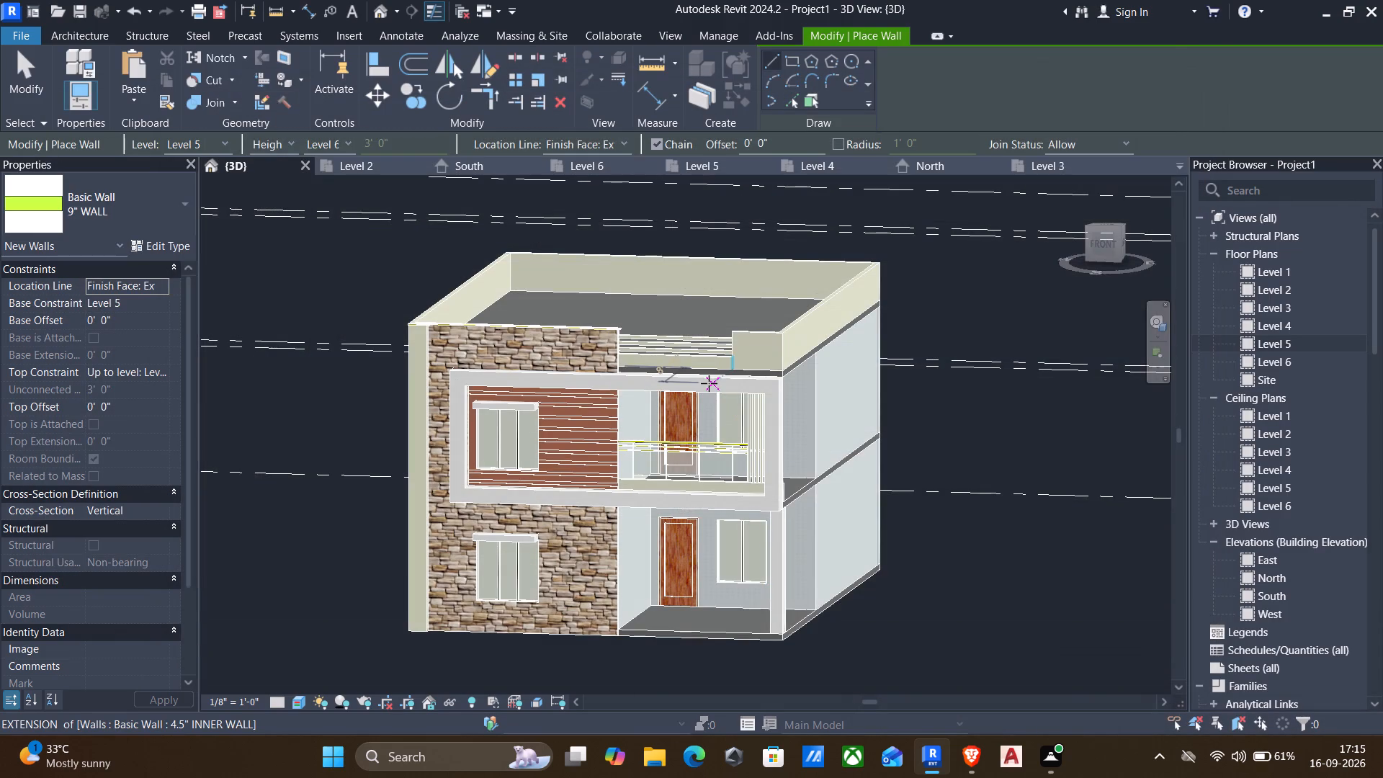
Leave wall placement and examine the painted texture on the building's side walls up close and from a distance.
{"action": "scroll", "coordinate": [774, 412], "scroll_direction": "up", "scroll_amount": 12}
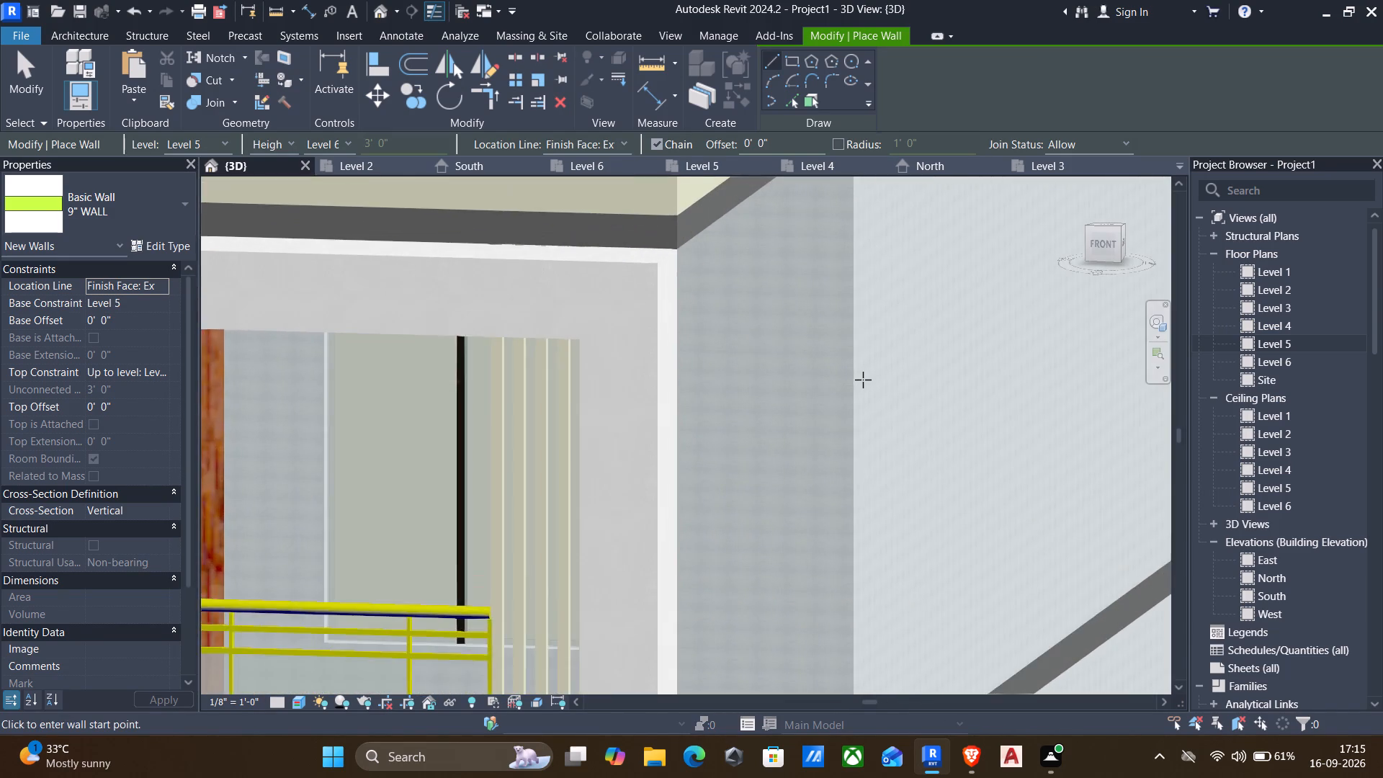
{"action": "scroll", "coordinate": [863, 379], "scroll_direction": "up", "scroll_amount": 15}
{"action": "key", "text": "Escape"}
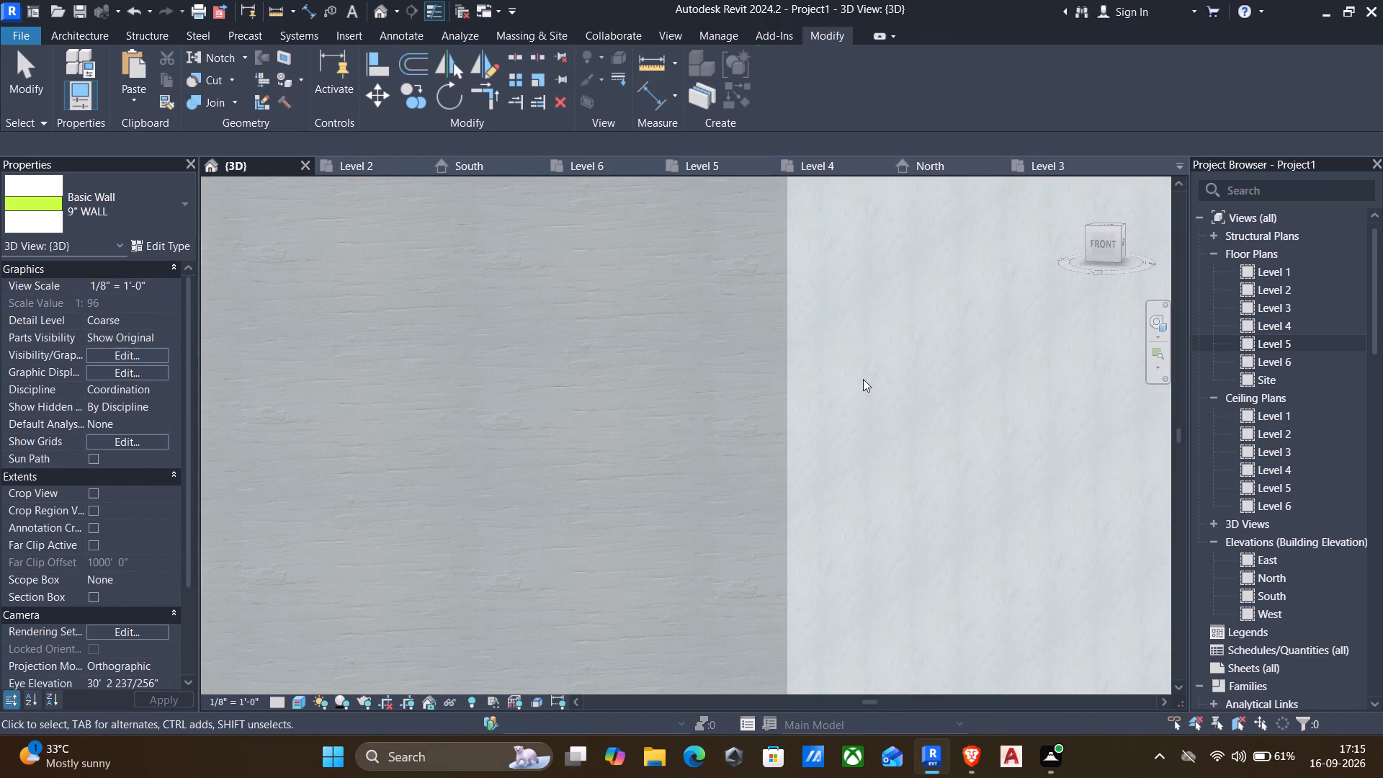
{"action": "scroll", "coordinate": [863, 379], "scroll_direction": "down", "scroll_amount": 20}
{"action": "scroll", "coordinate": [863, 379], "scroll_direction": "down", "scroll_amount": 3}
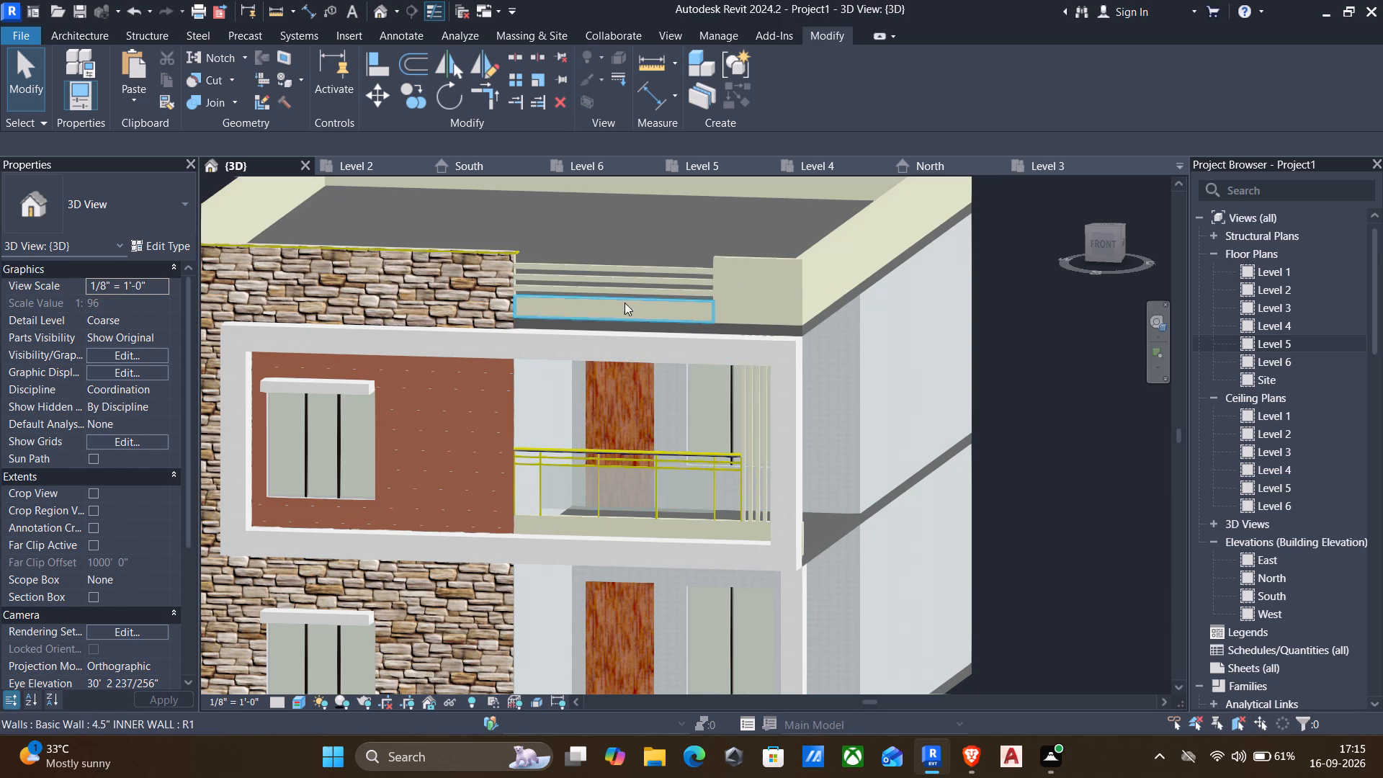
Edit the horizontal parapet bars' generic model in place and assign the Damp-proofing material to their extrusion.
{"action": "scroll", "coordinate": [622, 282], "scroll_direction": "up", "scroll_amount": 3}
{"action": "scroll", "coordinate": [622, 274], "scroll_direction": "down", "scroll_amount": 1}
{"action": "middle_click_drag", "start_coordinate": [623, 277], "coordinate": [621, 281], "text": "shift"}
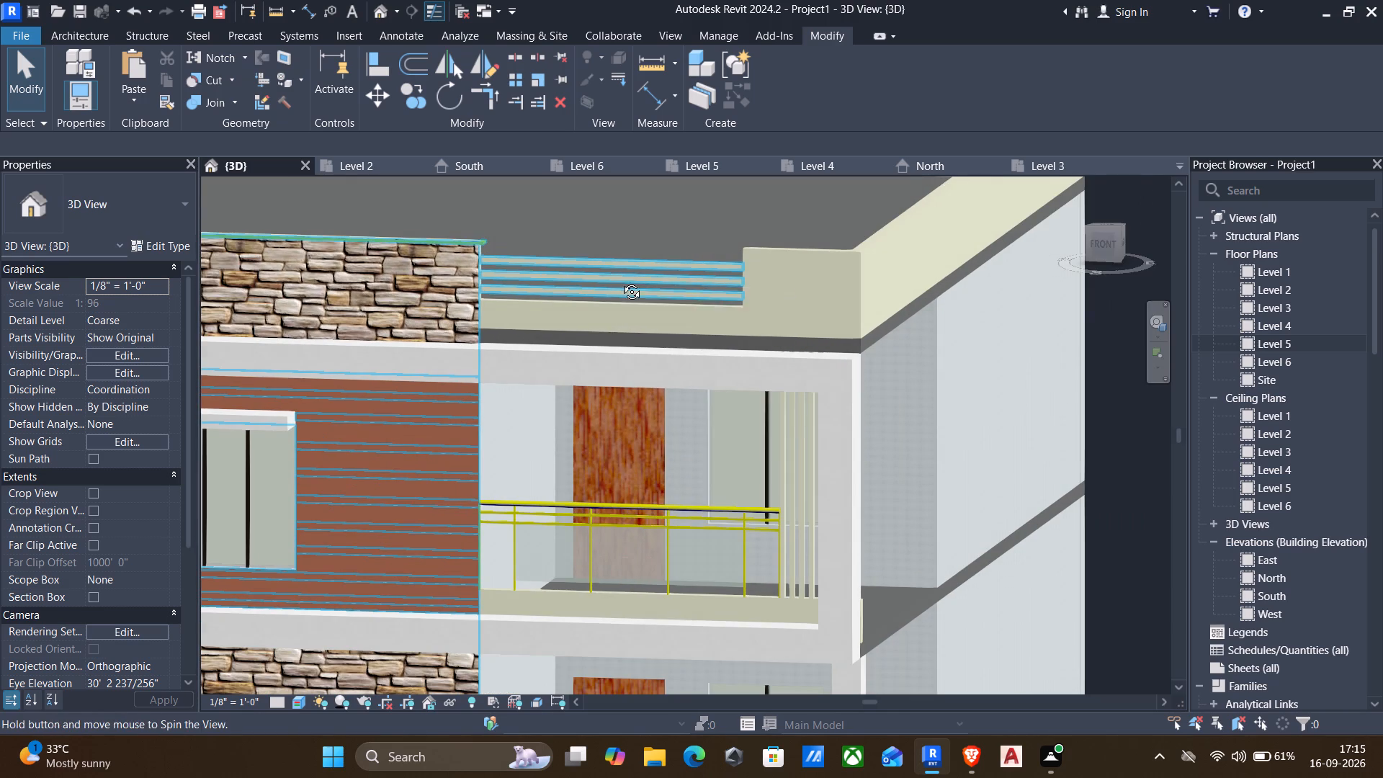
{"action": "middle_click_drag", "start_coordinate": [621, 281], "coordinate": [536, 333], "text": "shift"}
{"action": "middle_click_drag", "start_coordinate": [721, 336], "coordinate": [843, 326]}
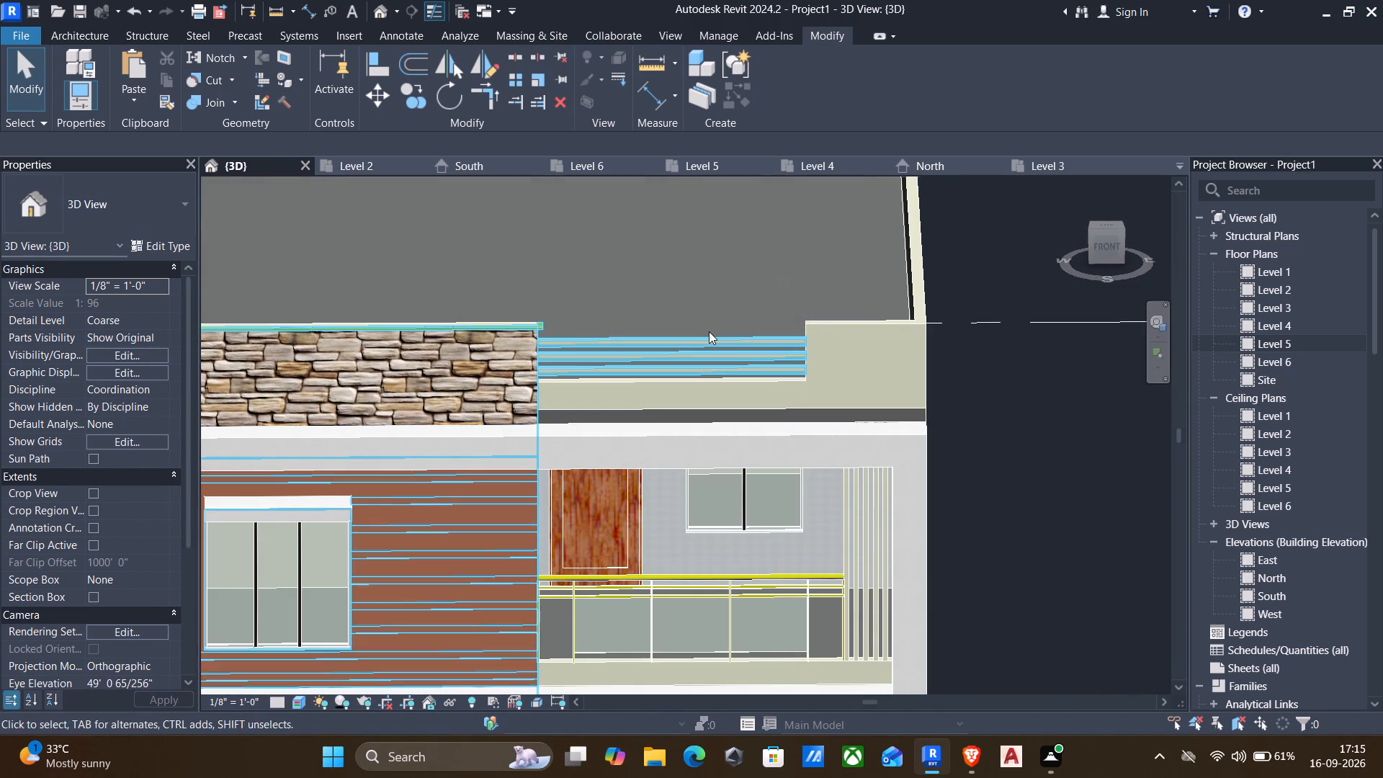
{"action": "left_click", "coordinate": [709, 331]}
{"action": "scroll", "coordinate": [678, 346], "scroll_direction": "down", "scroll_amount": 3}
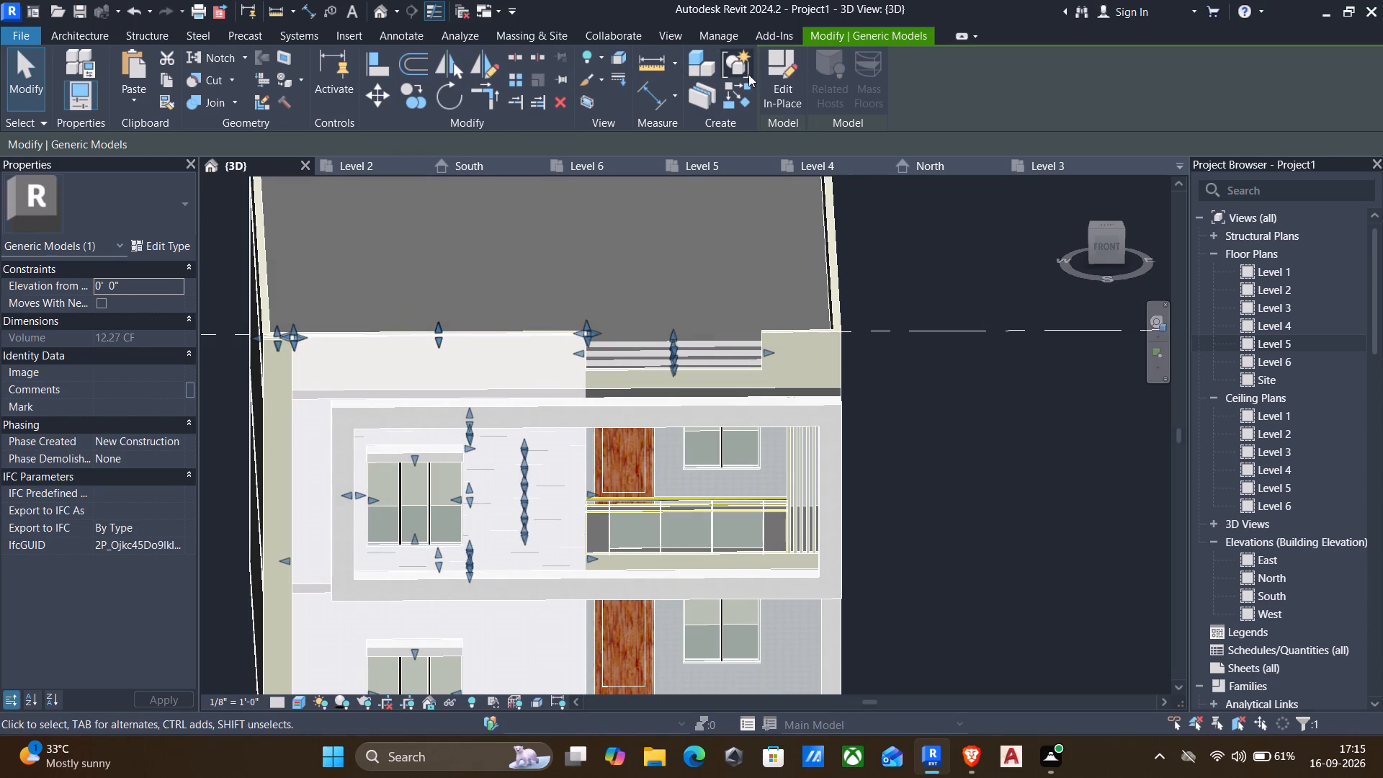
{"action": "left_click", "coordinate": [778, 89]}
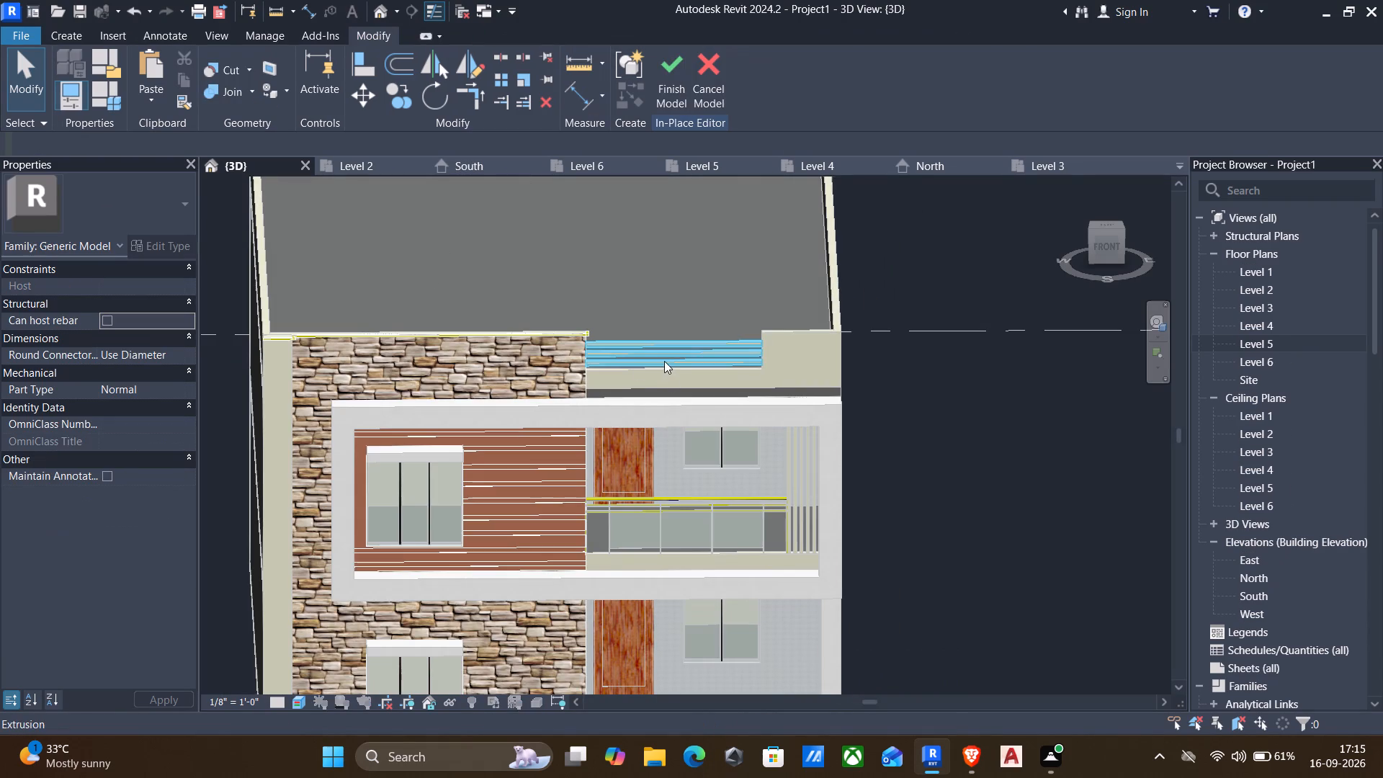
{"action": "left_click", "coordinate": [663, 370]}
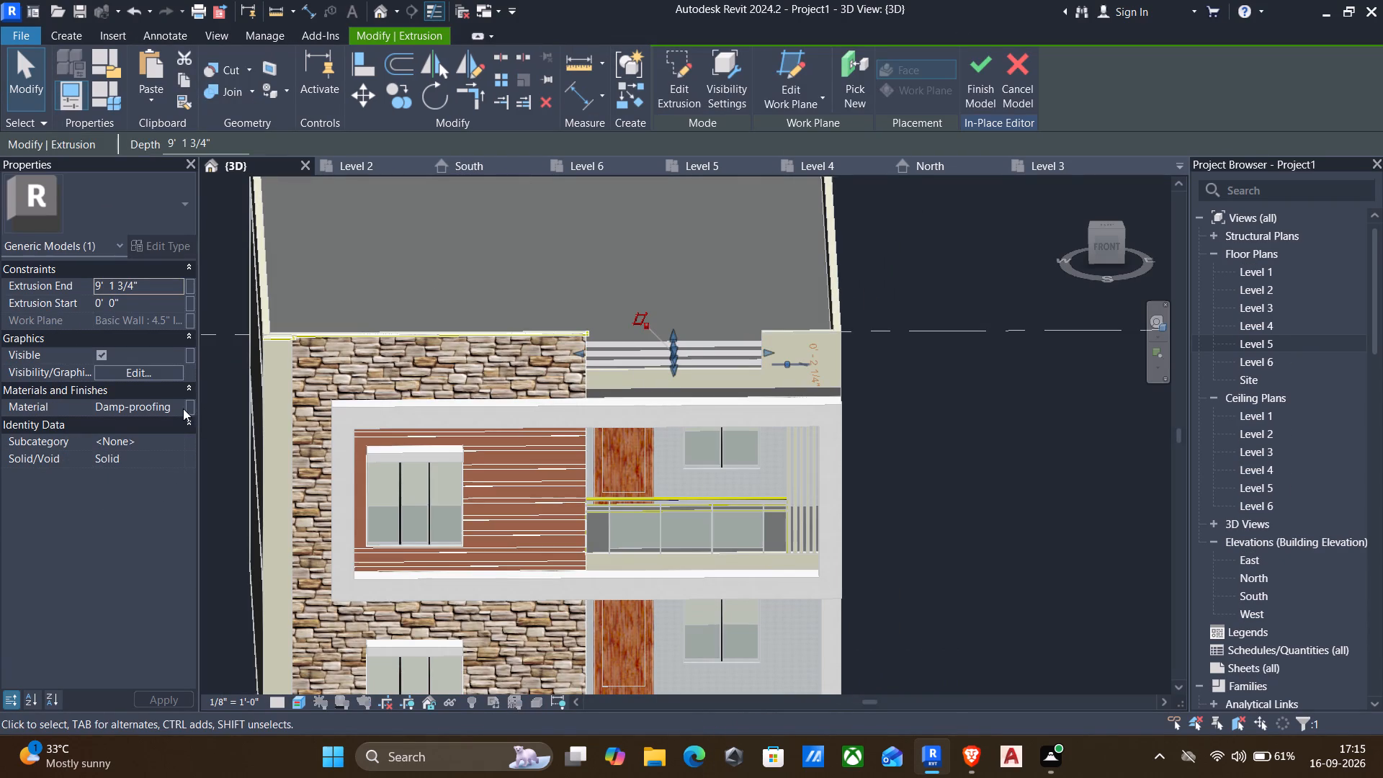
{"action": "left_click", "coordinate": [174, 408]}
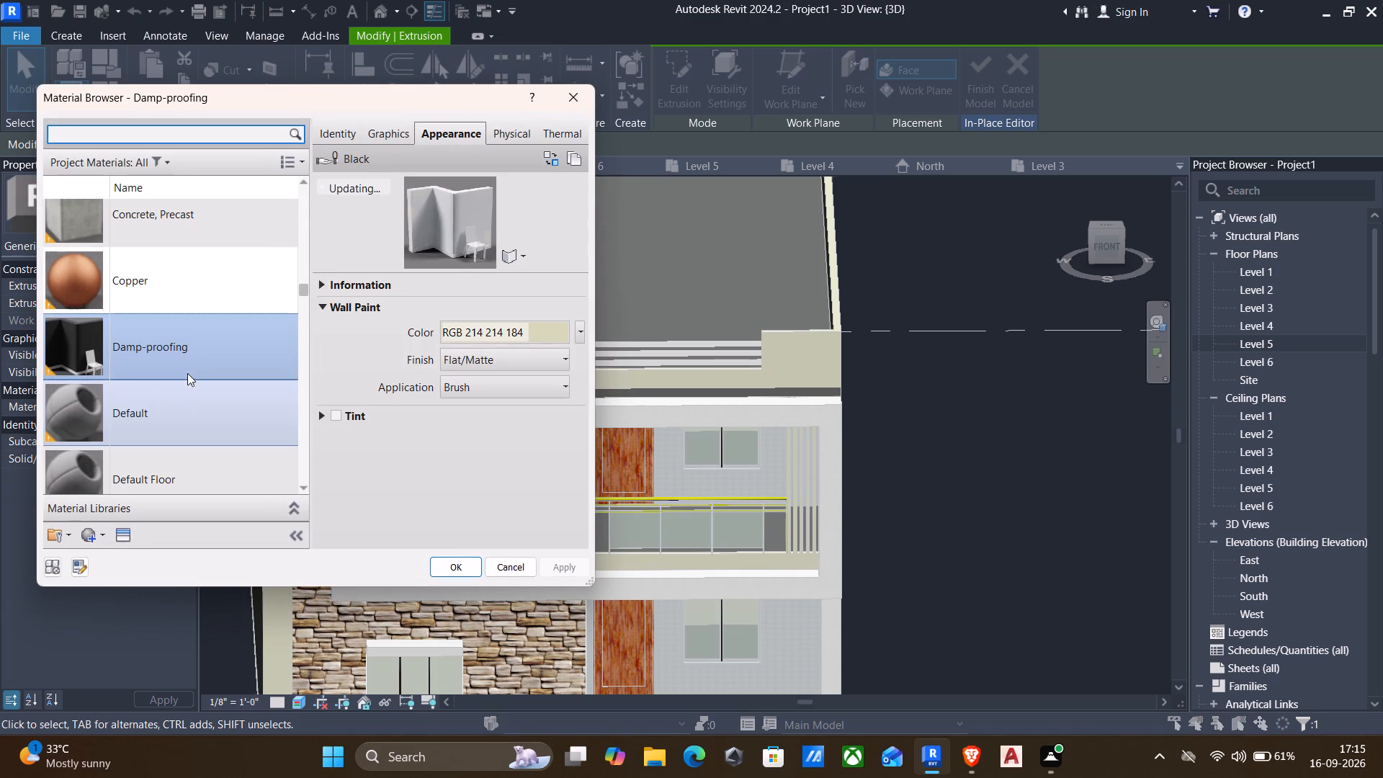
{"action": "left_click", "coordinate": [189, 349]}
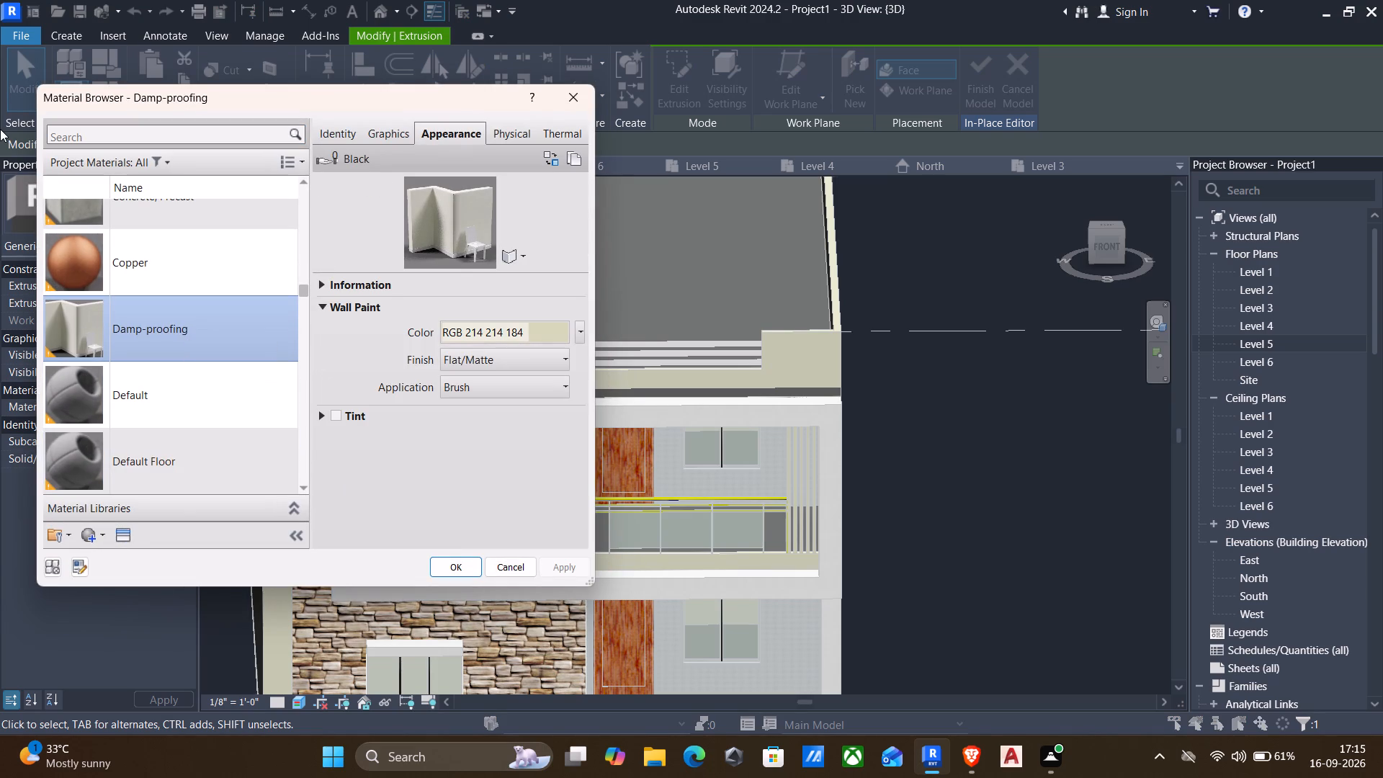
{"action": "left_click", "coordinate": [442, 570]}
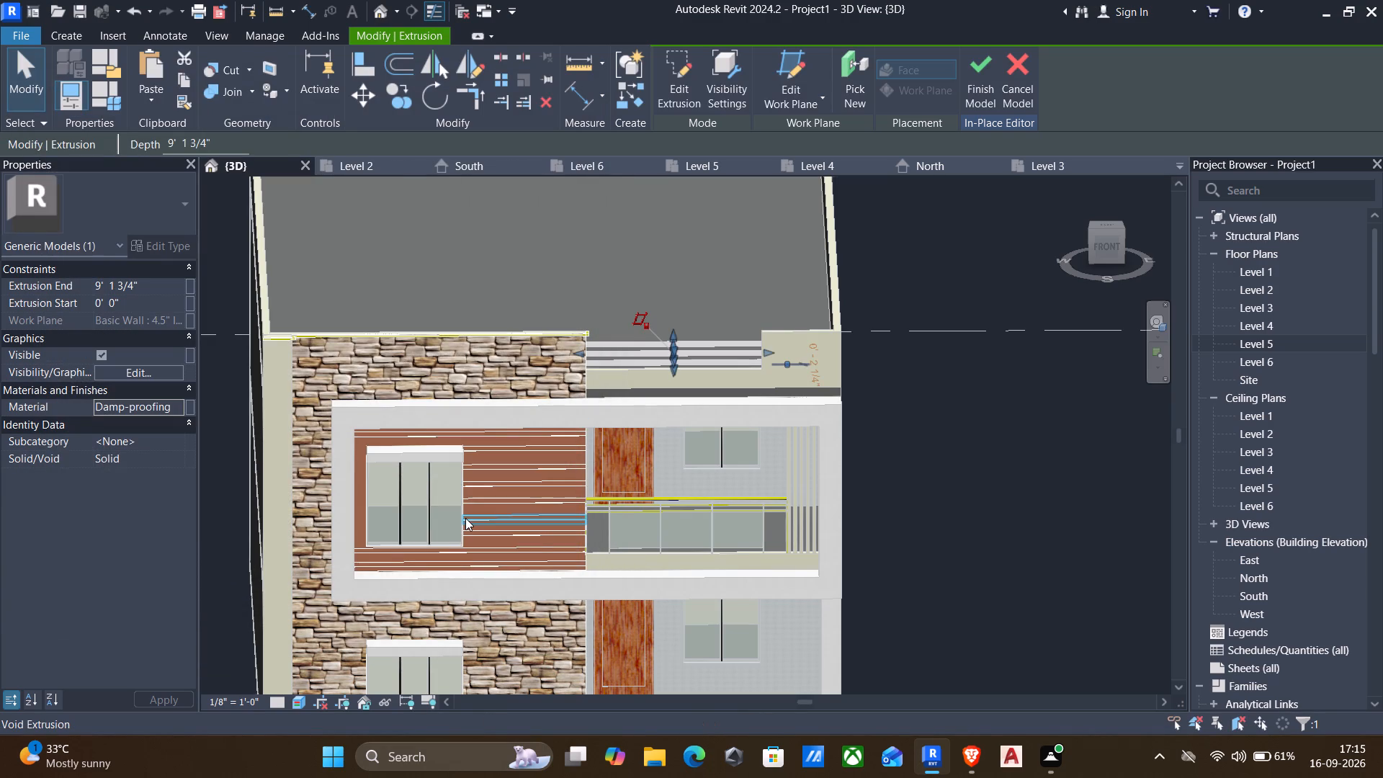
{"action": "key", "text": "Escape"}
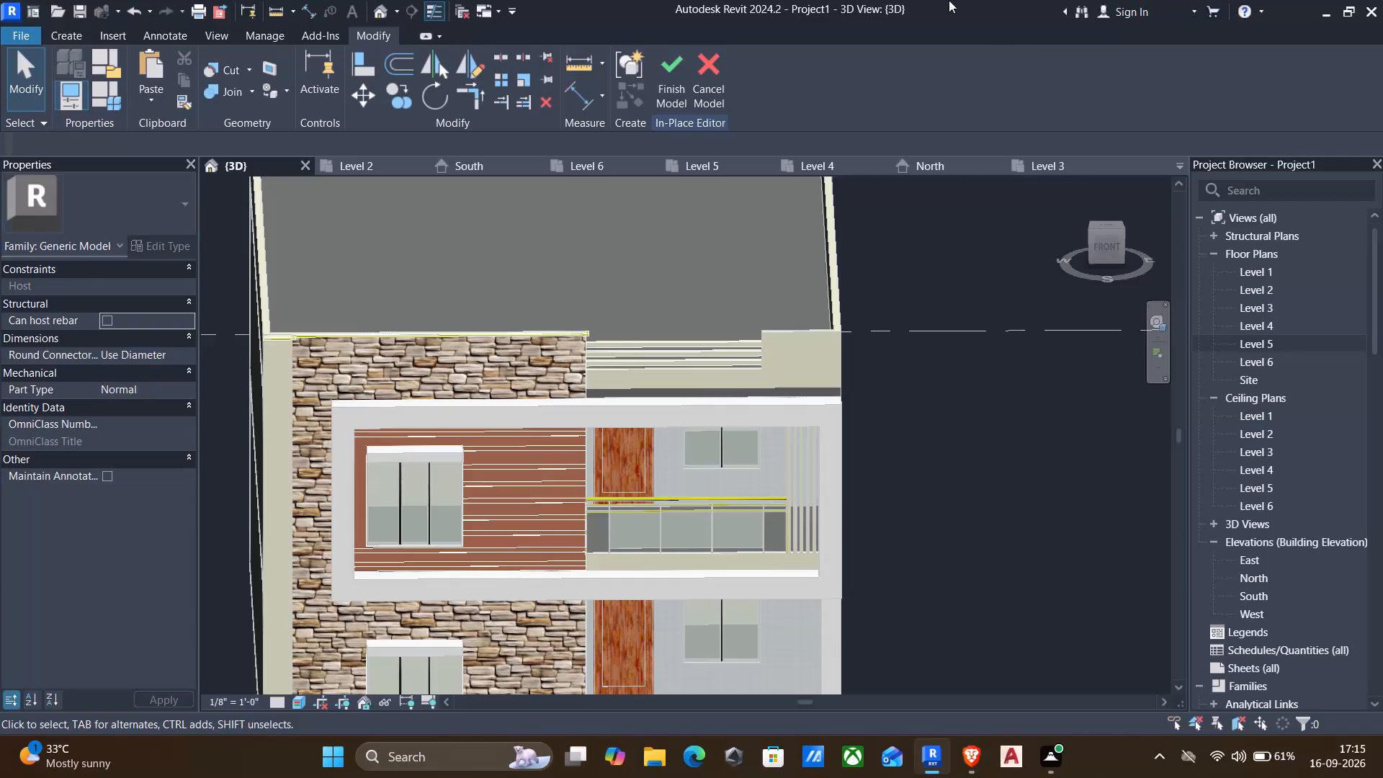
{"action": "left_click", "coordinate": [663, 77]}
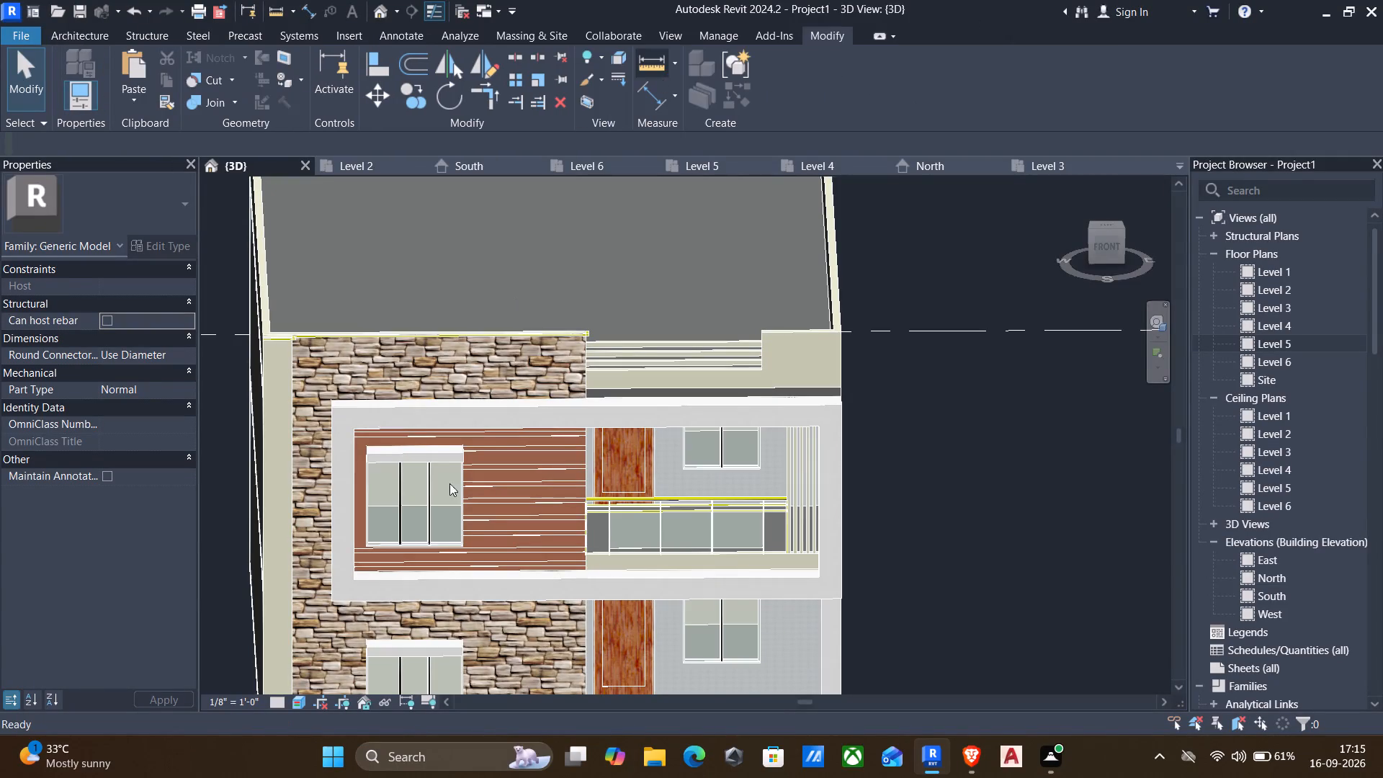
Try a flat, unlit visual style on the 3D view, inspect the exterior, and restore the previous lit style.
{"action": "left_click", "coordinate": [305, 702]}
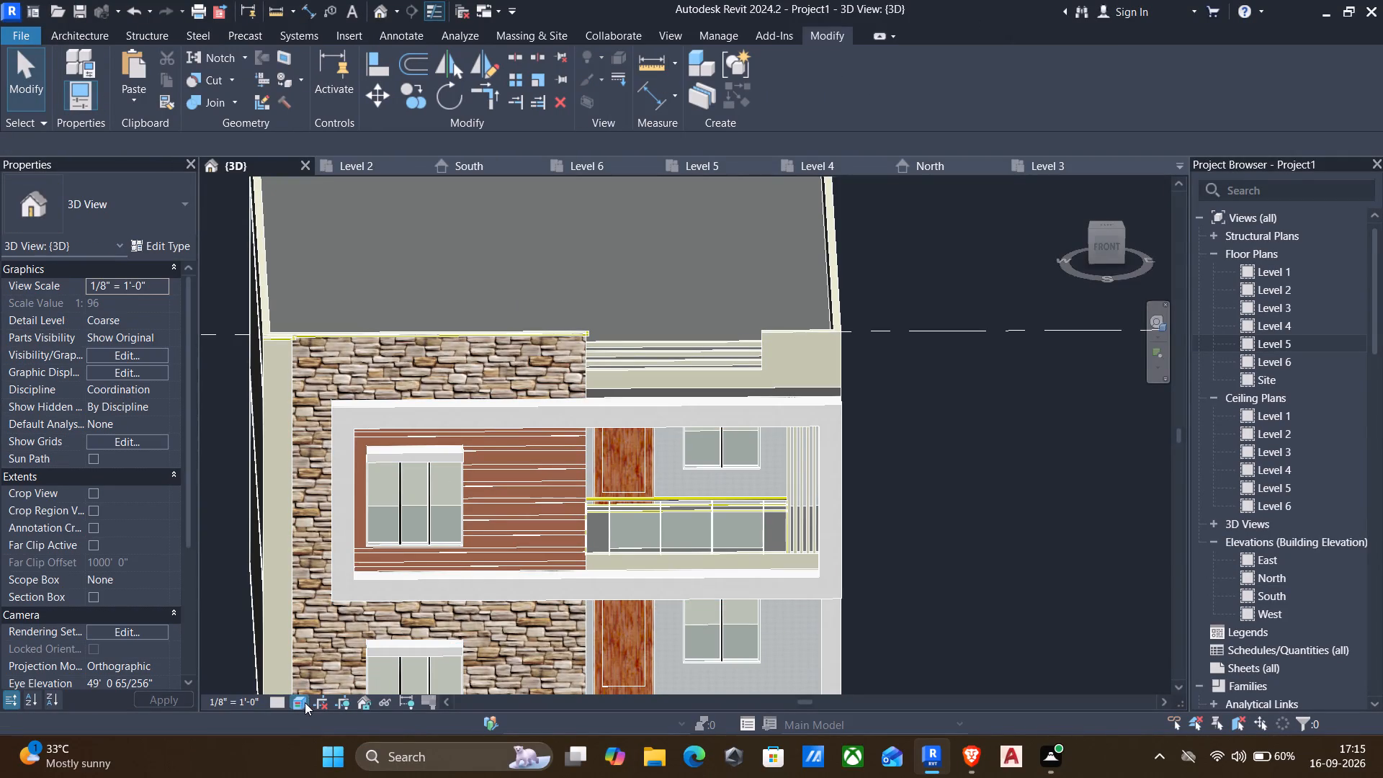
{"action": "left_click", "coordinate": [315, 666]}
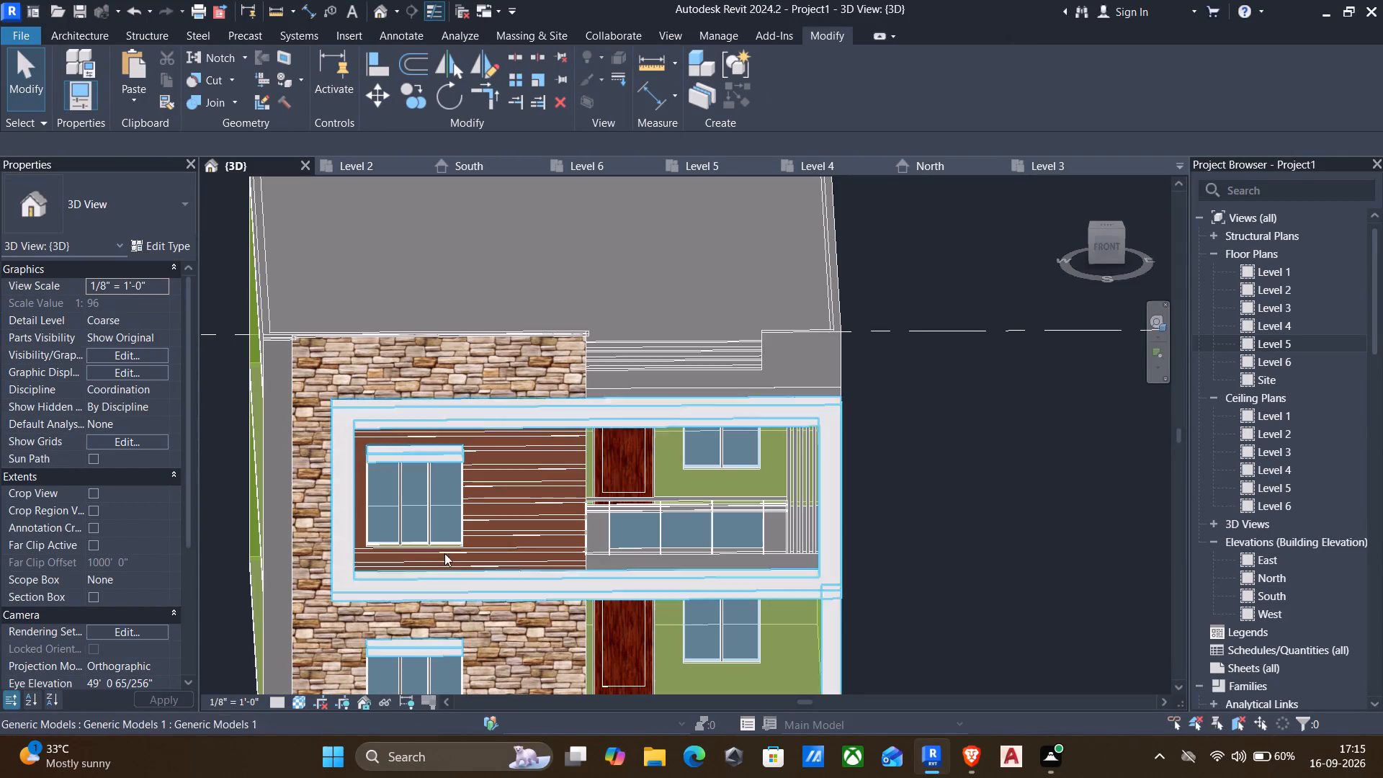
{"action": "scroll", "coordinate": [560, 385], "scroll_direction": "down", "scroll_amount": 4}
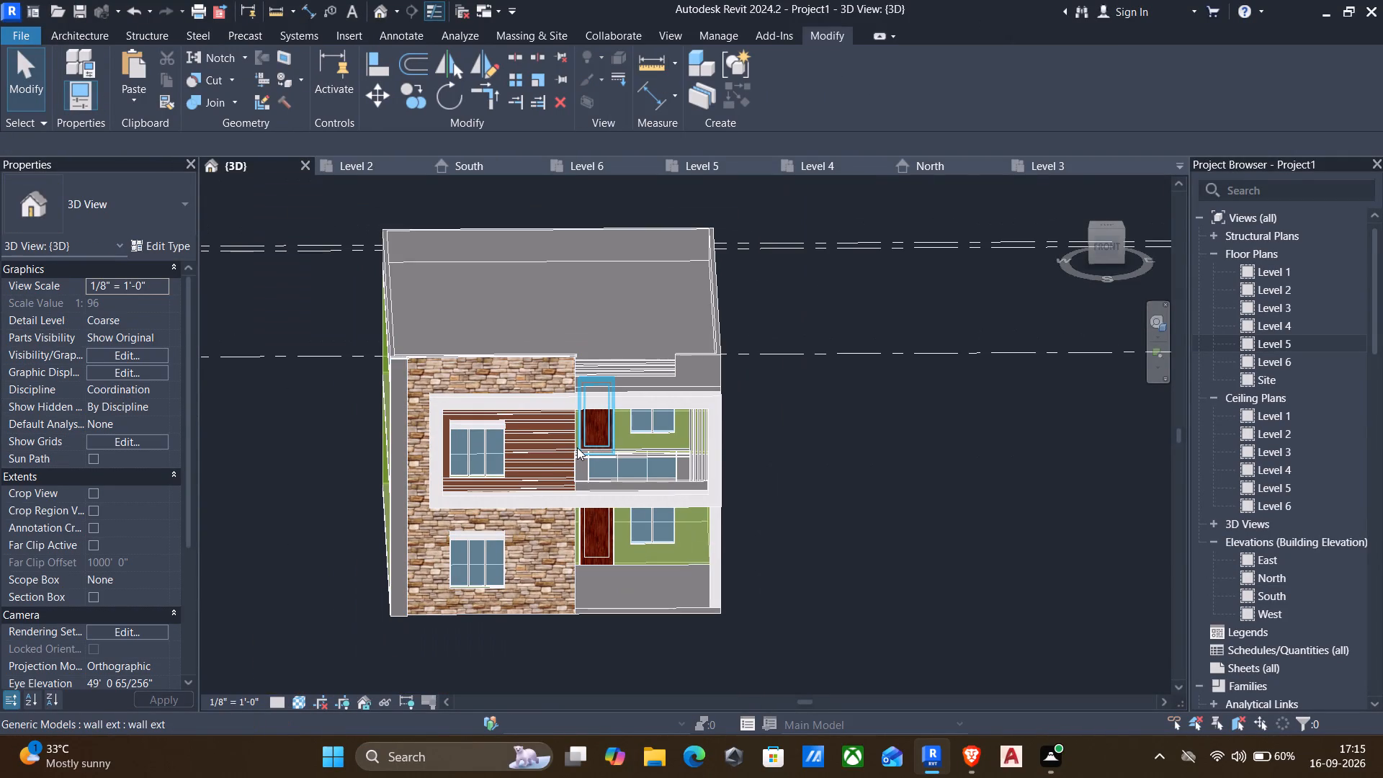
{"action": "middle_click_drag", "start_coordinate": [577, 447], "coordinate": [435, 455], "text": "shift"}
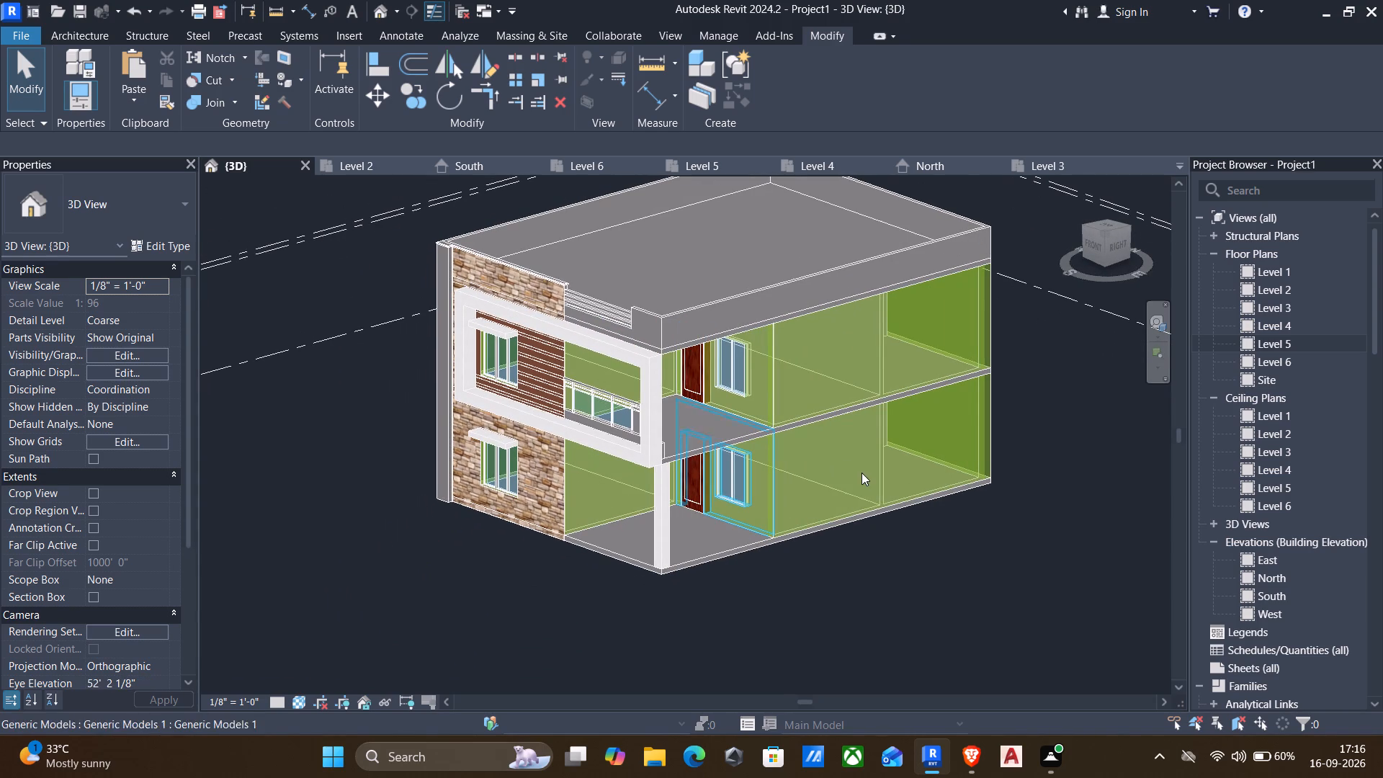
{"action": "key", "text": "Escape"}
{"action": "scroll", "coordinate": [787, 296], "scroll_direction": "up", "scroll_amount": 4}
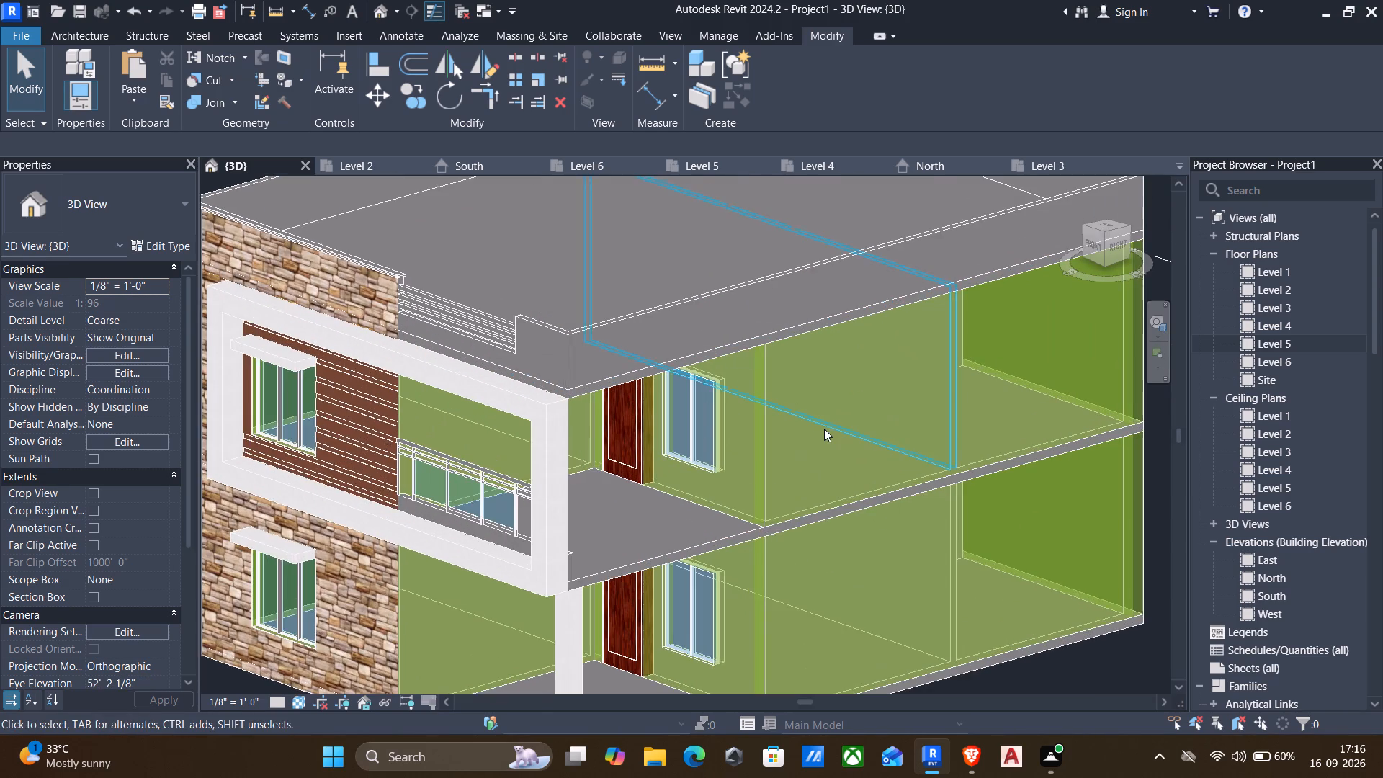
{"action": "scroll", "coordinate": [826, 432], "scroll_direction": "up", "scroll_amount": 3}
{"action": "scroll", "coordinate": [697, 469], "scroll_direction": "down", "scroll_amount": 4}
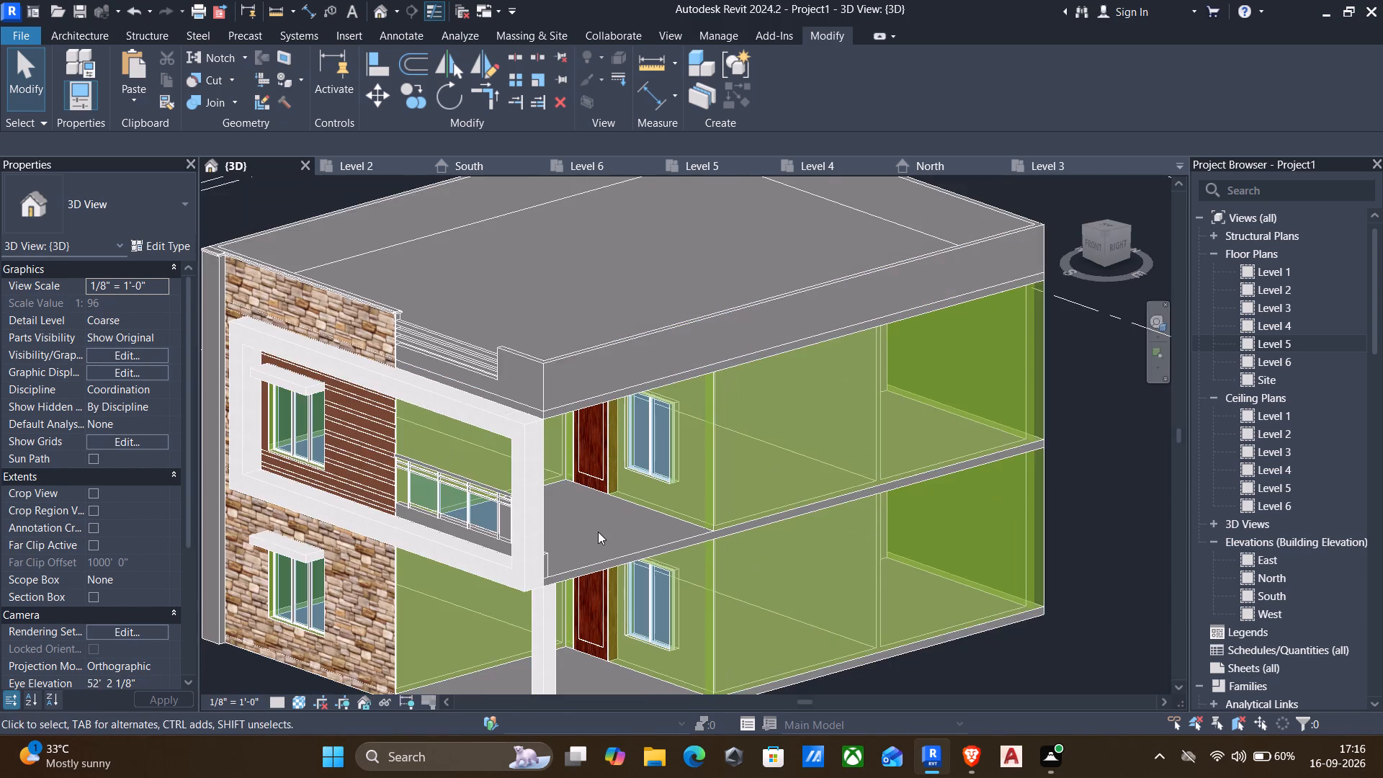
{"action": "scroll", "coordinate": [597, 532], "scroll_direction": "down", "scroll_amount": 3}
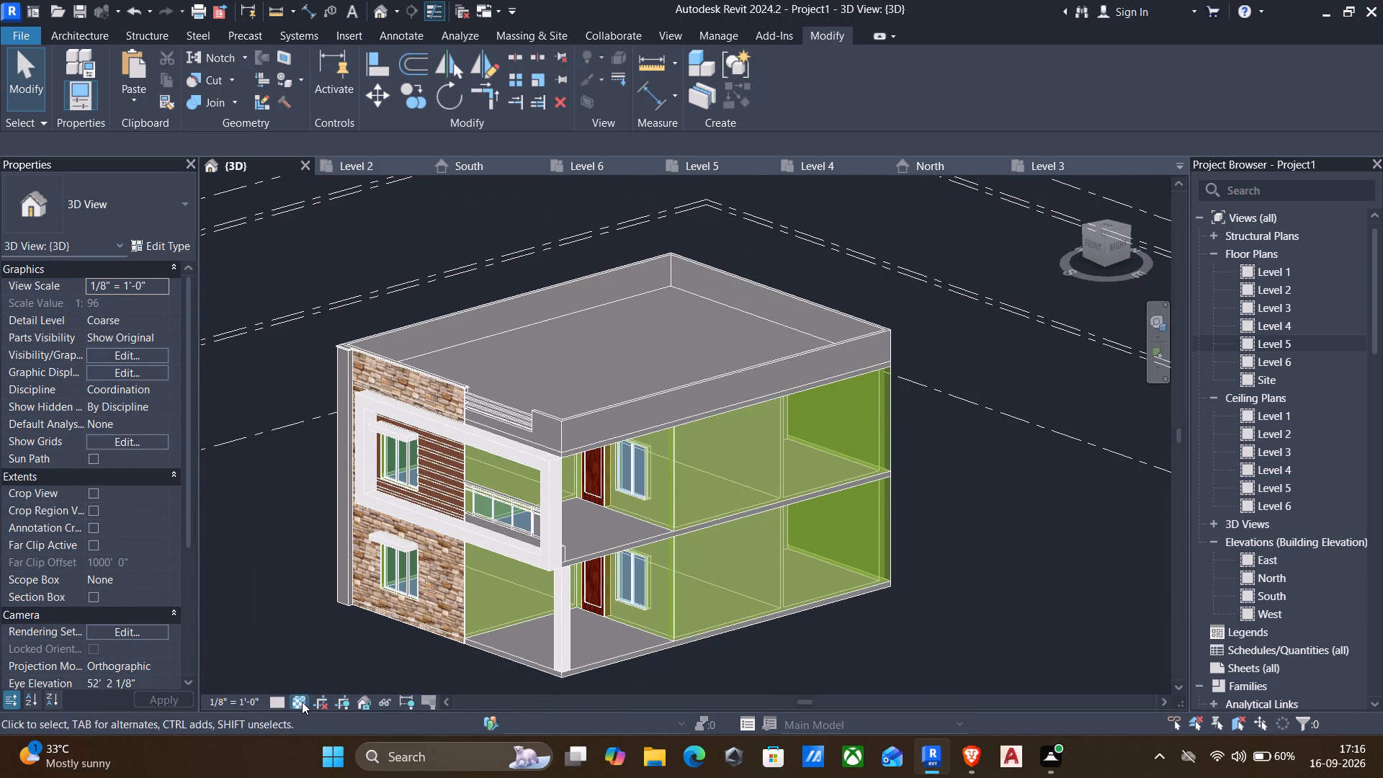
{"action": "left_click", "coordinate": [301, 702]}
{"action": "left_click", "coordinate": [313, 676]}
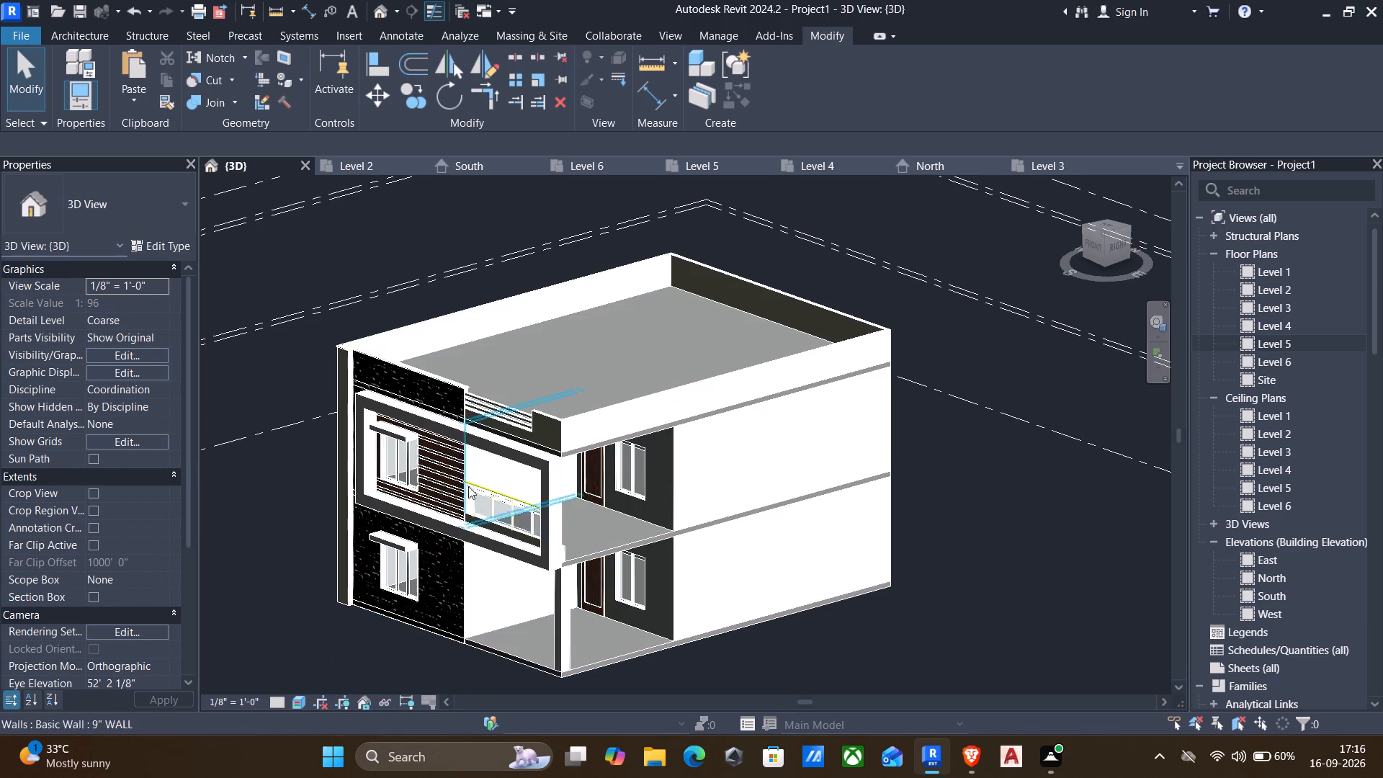
Examine the finished exterior materials on the building's front facade, parapet and side walls from several angles.
{"action": "scroll", "coordinate": [413, 524], "scroll_direction": "up", "scroll_amount": 3}
{"action": "scroll", "coordinate": [406, 534], "scroll_direction": "down", "scroll_amount": 2}
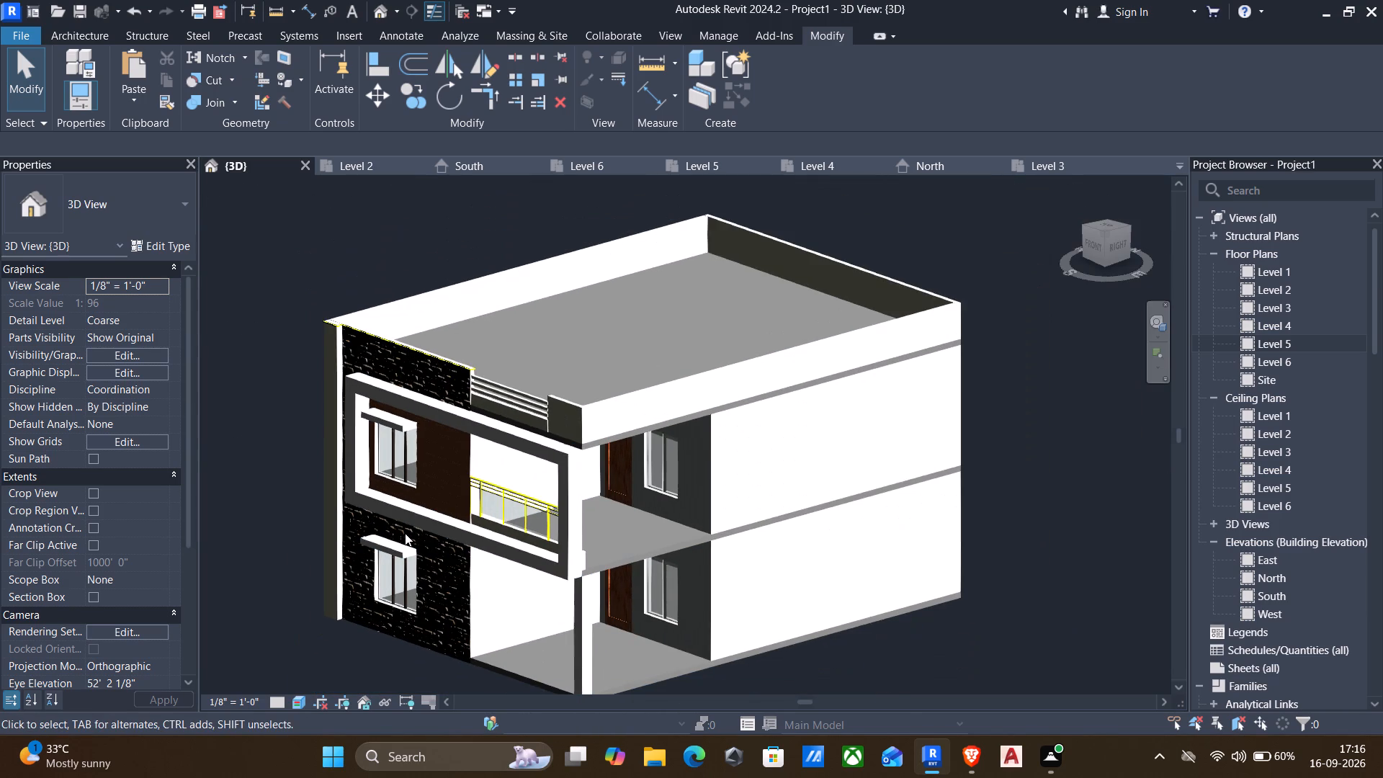
{"action": "middle_click_drag", "start_coordinate": [405, 535], "coordinate": [483, 485], "text": "shift"}
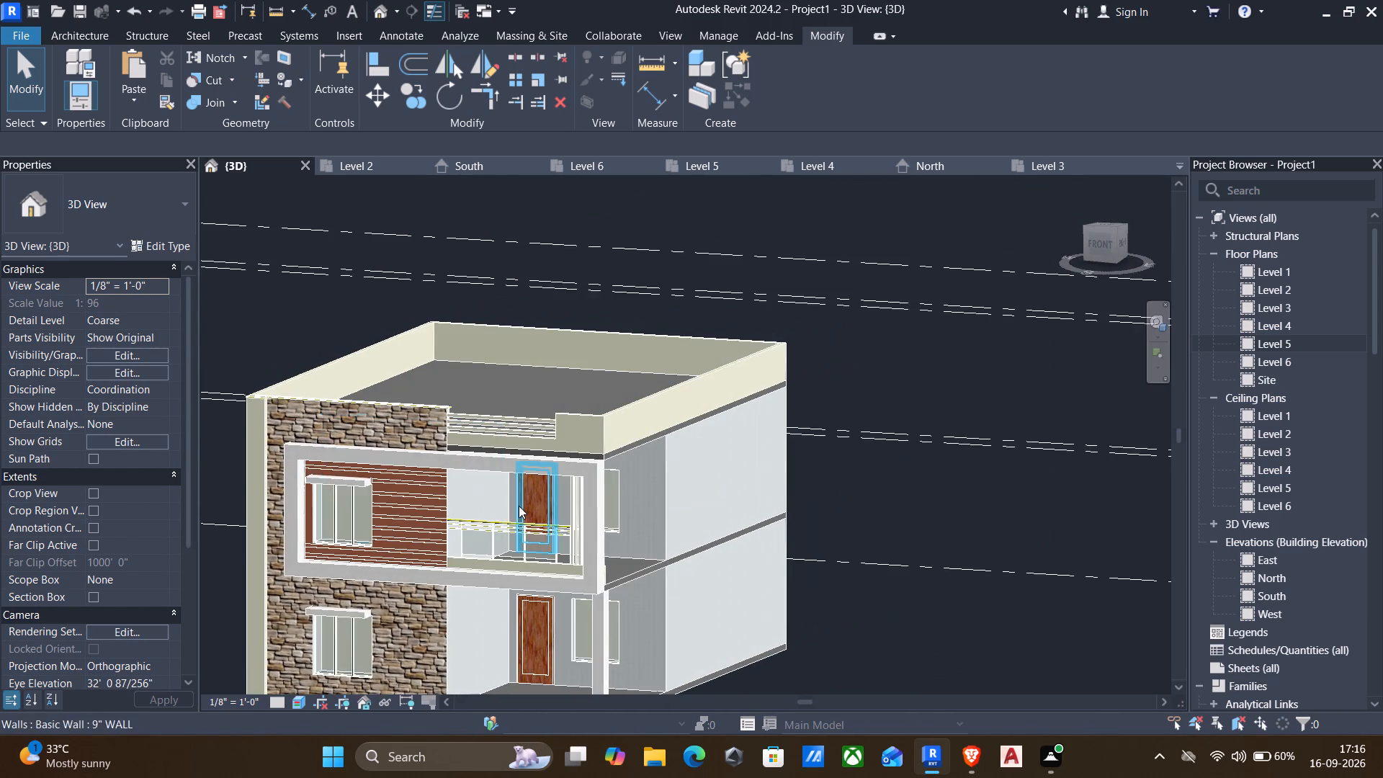
{"action": "middle_click_drag", "start_coordinate": [517, 511], "coordinate": [578, 362]}
{"action": "scroll", "coordinate": [589, 390], "scroll_direction": "up", "scroll_amount": 3}
{"action": "scroll", "coordinate": [573, 331], "scroll_direction": "up", "scroll_amount": 3}
{"action": "scroll", "coordinate": [483, 292], "scroll_direction": "down", "scroll_amount": 5}
{"action": "middle_click_drag", "start_coordinate": [483, 295], "coordinate": [515, 295], "text": "shift"}
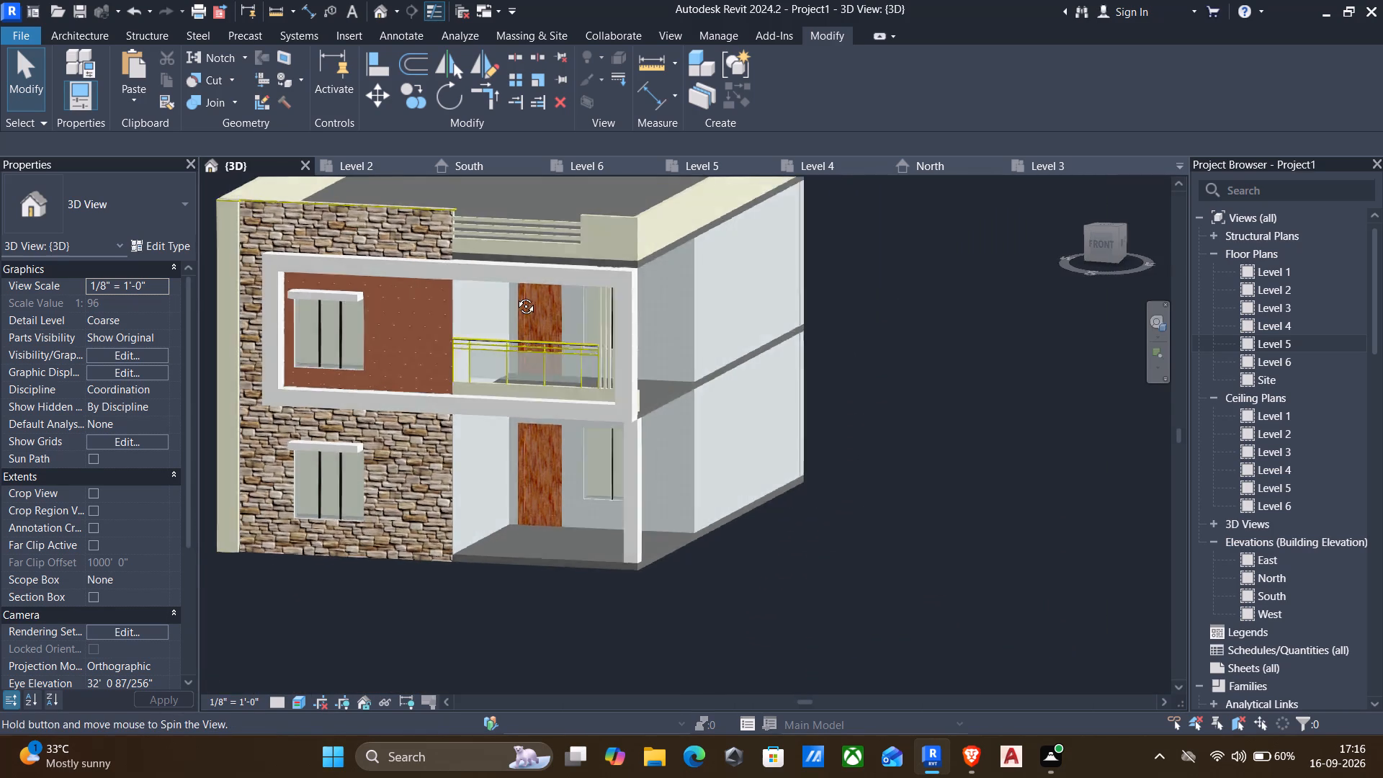
{"action": "middle_click_drag", "start_coordinate": [515, 295], "coordinate": [528, 292], "text": "shift"}
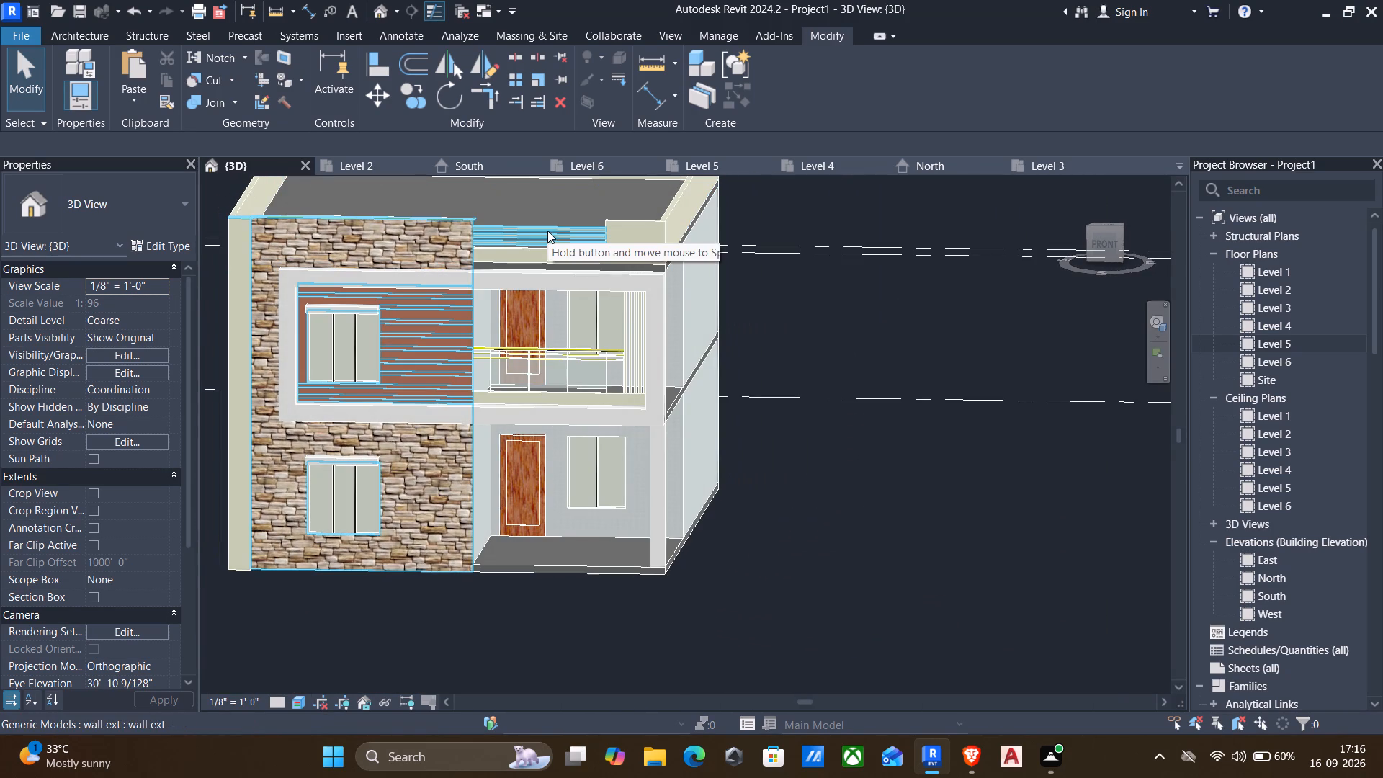
{"action": "middle_click_drag", "start_coordinate": [655, 362], "coordinate": [603, 368], "text": "shift"}
{"action": "scroll", "coordinate": [603, 367], "scroll_direction": "down", "scroll_amount": 3}
{"action": "middle_click_drag", "start_coordinate": [621, 331], "coordinate": [734, 330]}
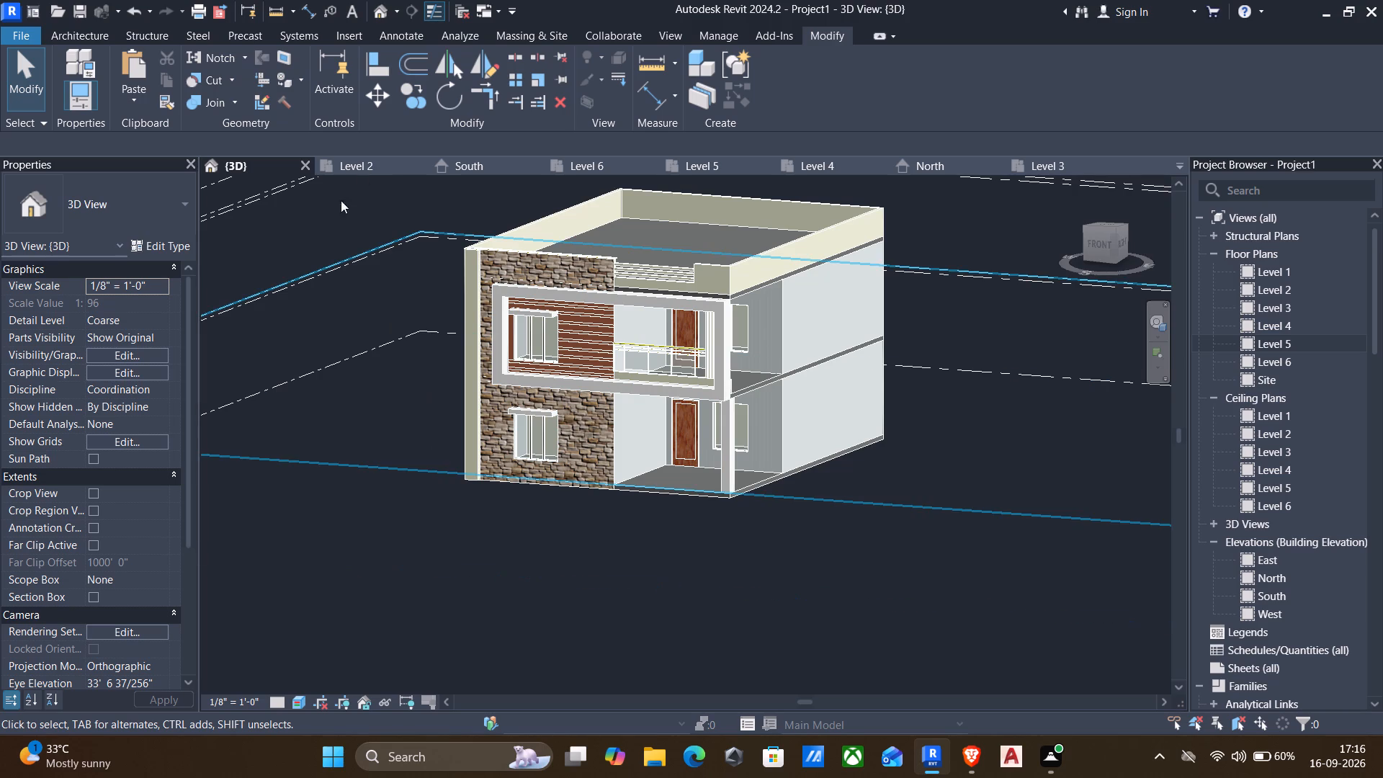
On the Level 1 floor plan, draw a 30' Generic - 5" wall about 5'-6" in front of the building, spanning its full width.
{"action": "double_click", "coordinate": [1266, 275]}
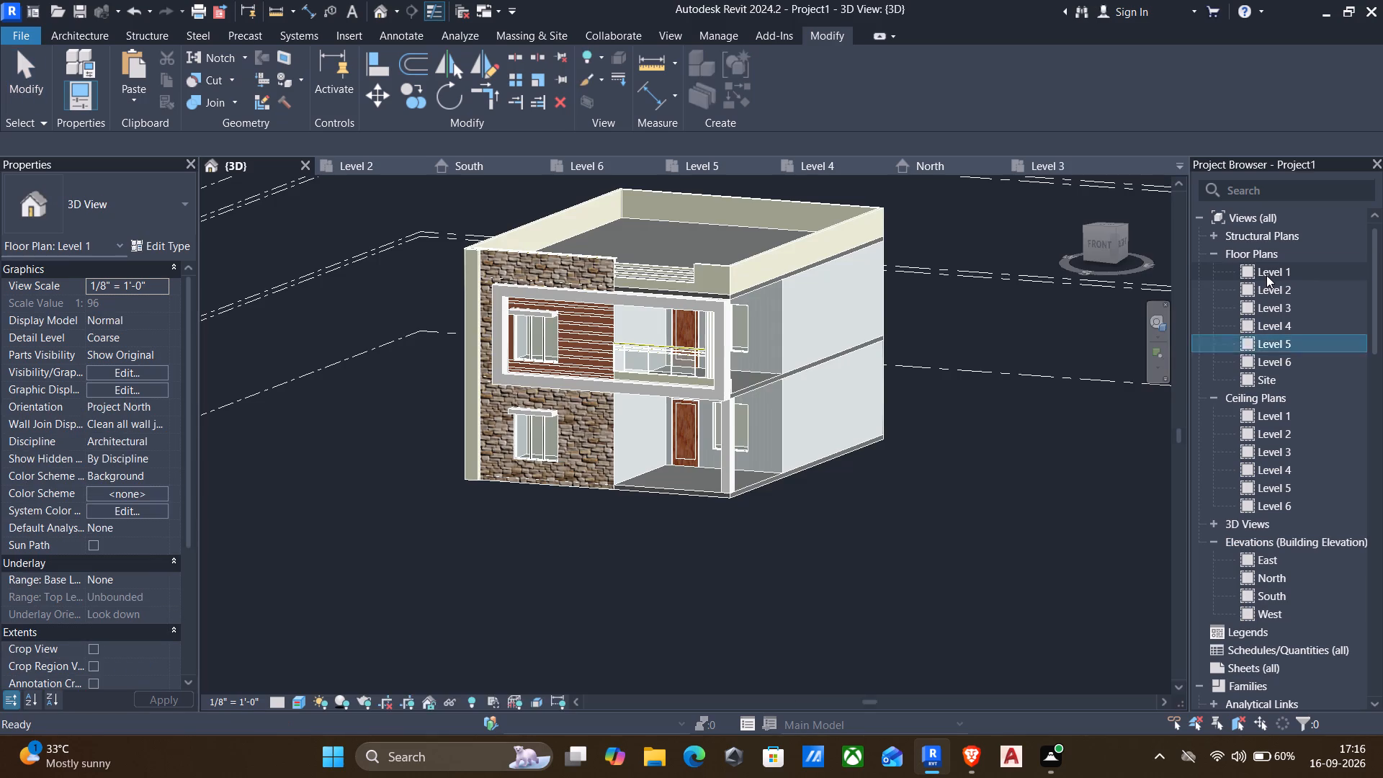
{"action": "scroll", "coordinate": [527, 368], "scroll_direction": "down", "scroll_amount": 5}
{"action": "middle_click_drag", "start_coordinate": [524, 367], "coordinate": [625, 318]}
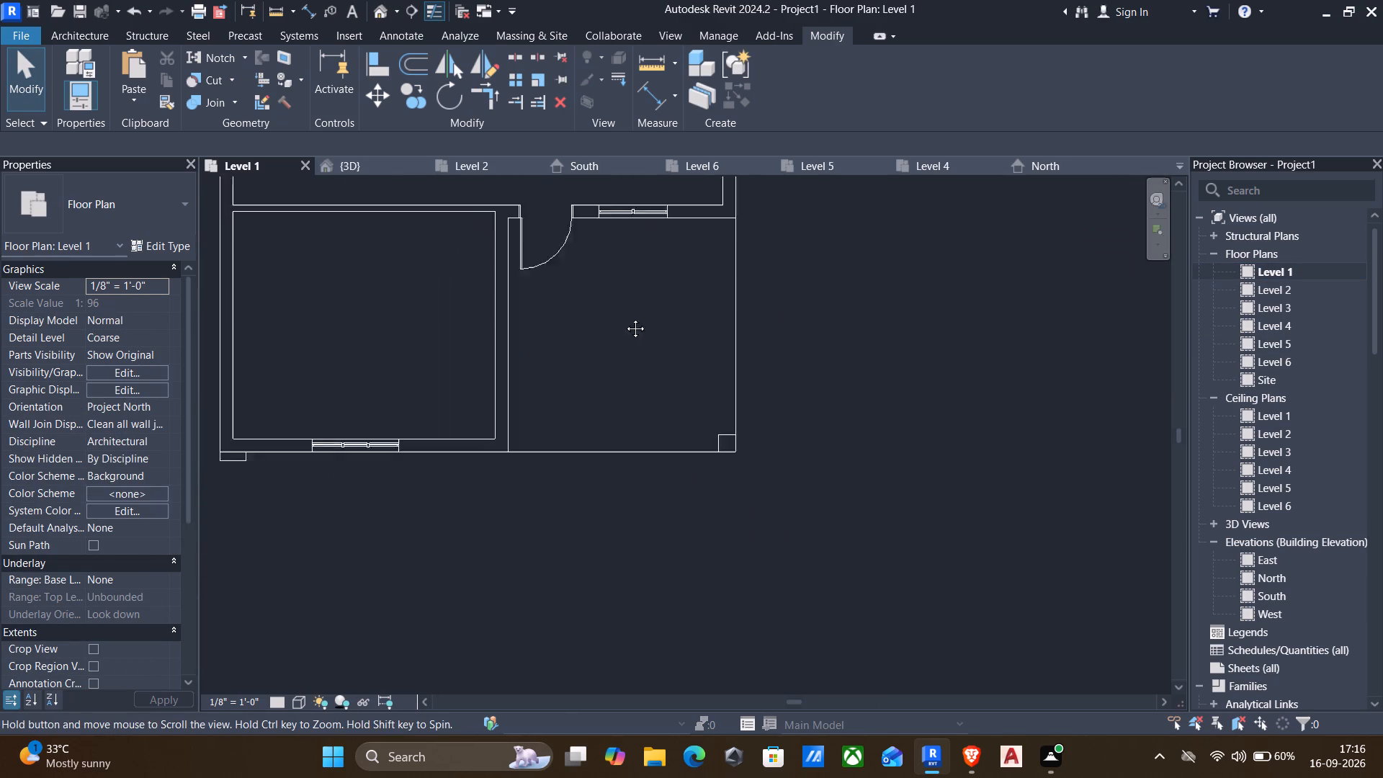
{"action": "middle_click_drag", "start_coordinate": [625, 318], "coordinate": [766, 297]}
{"action": "key", "text": "w"}
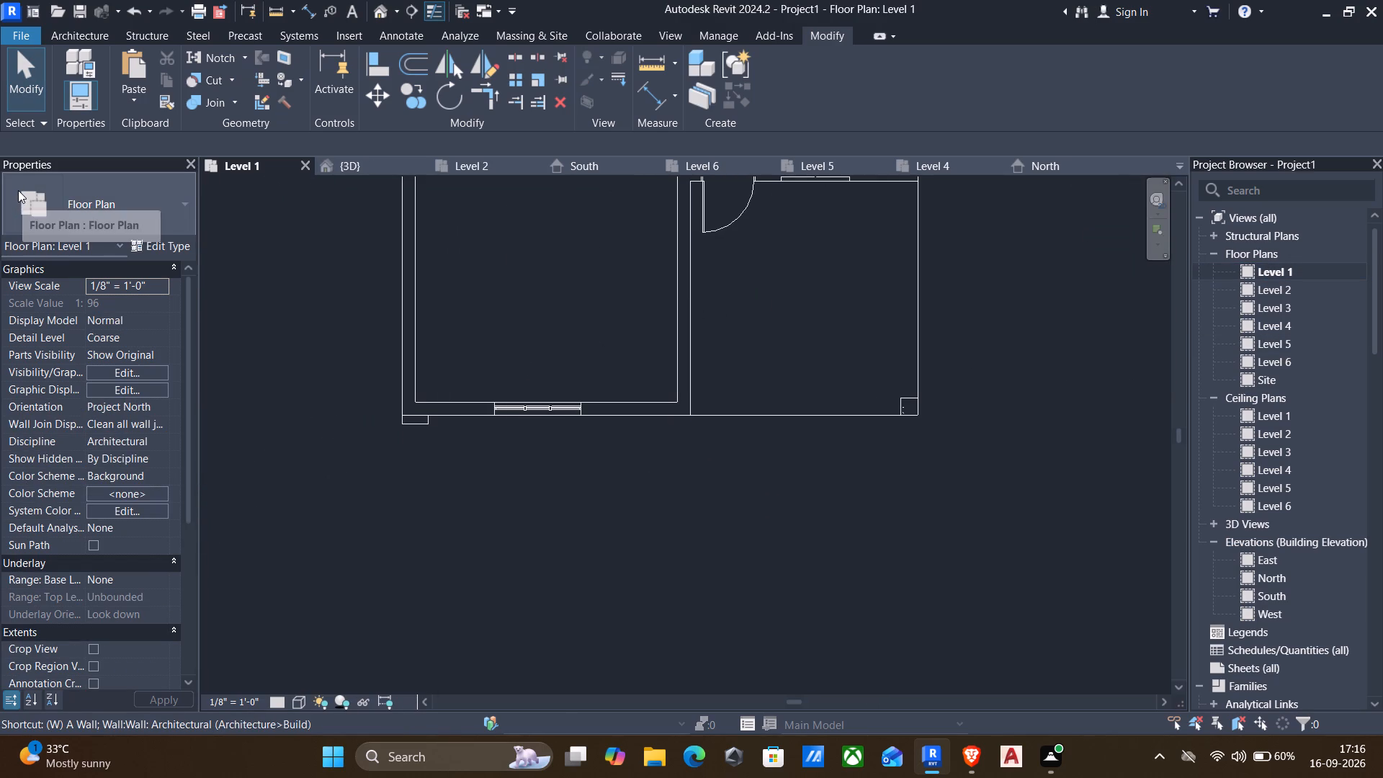
{"action": "key", "text": "a"}
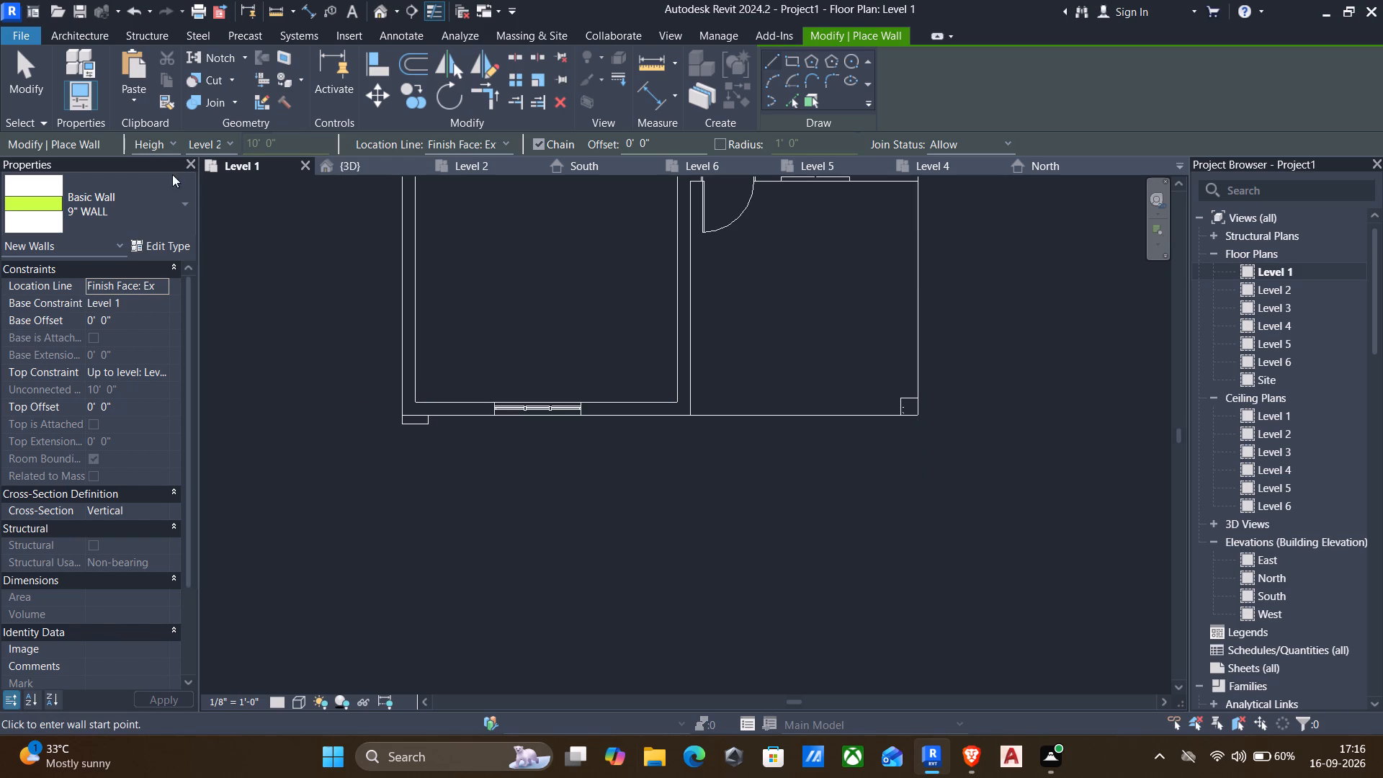
{"action": "left_click", "coordinate": [158, 210]}
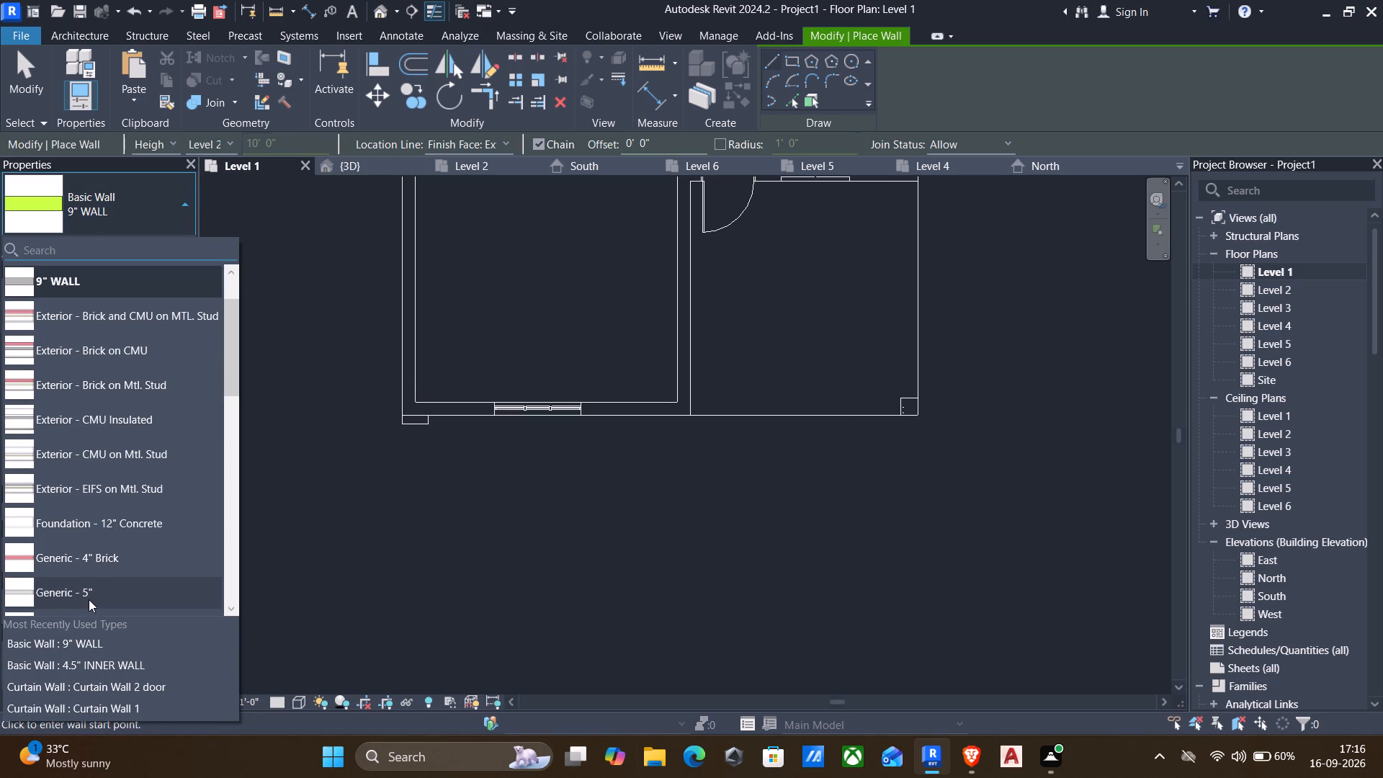
{"action": "left_click", "coordinate": [68, 589]}
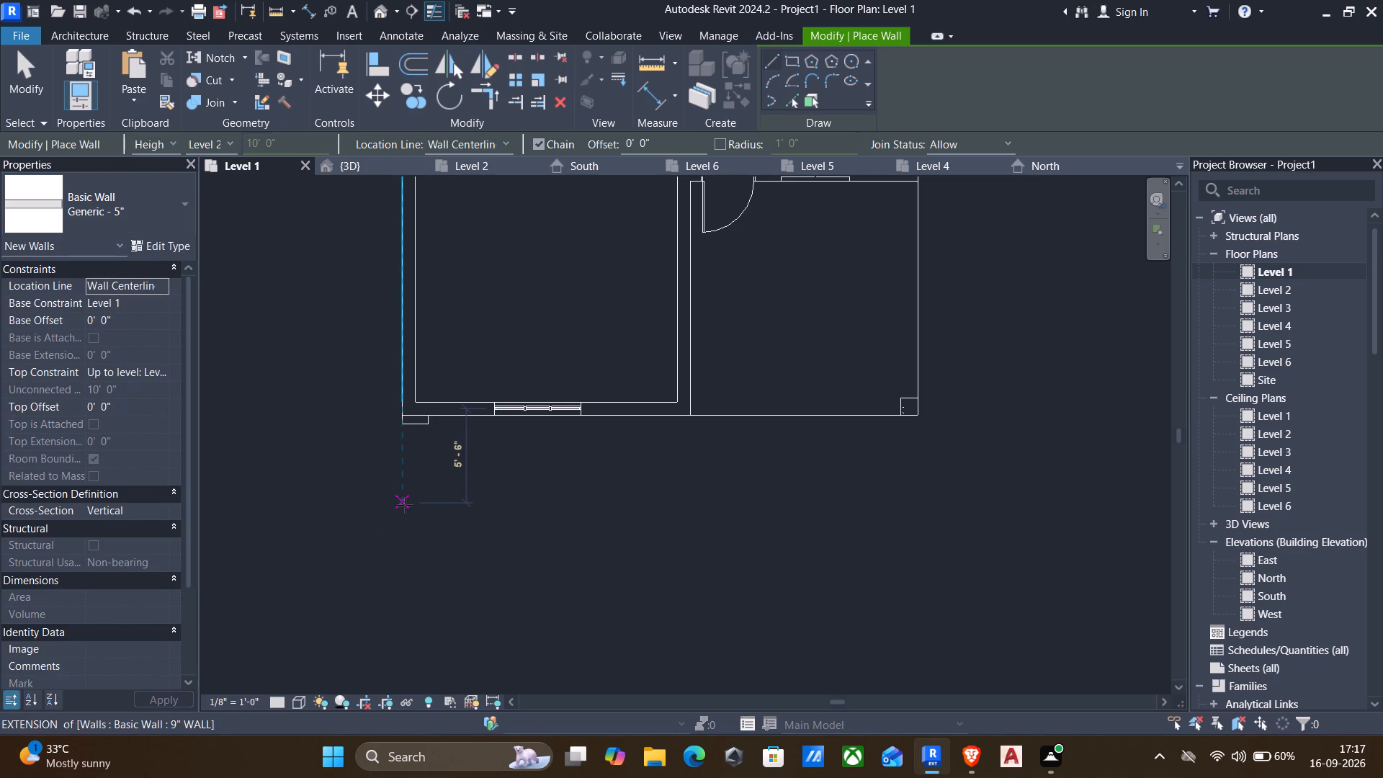
{"action": "left_click", "coordinate": [406, 506]}
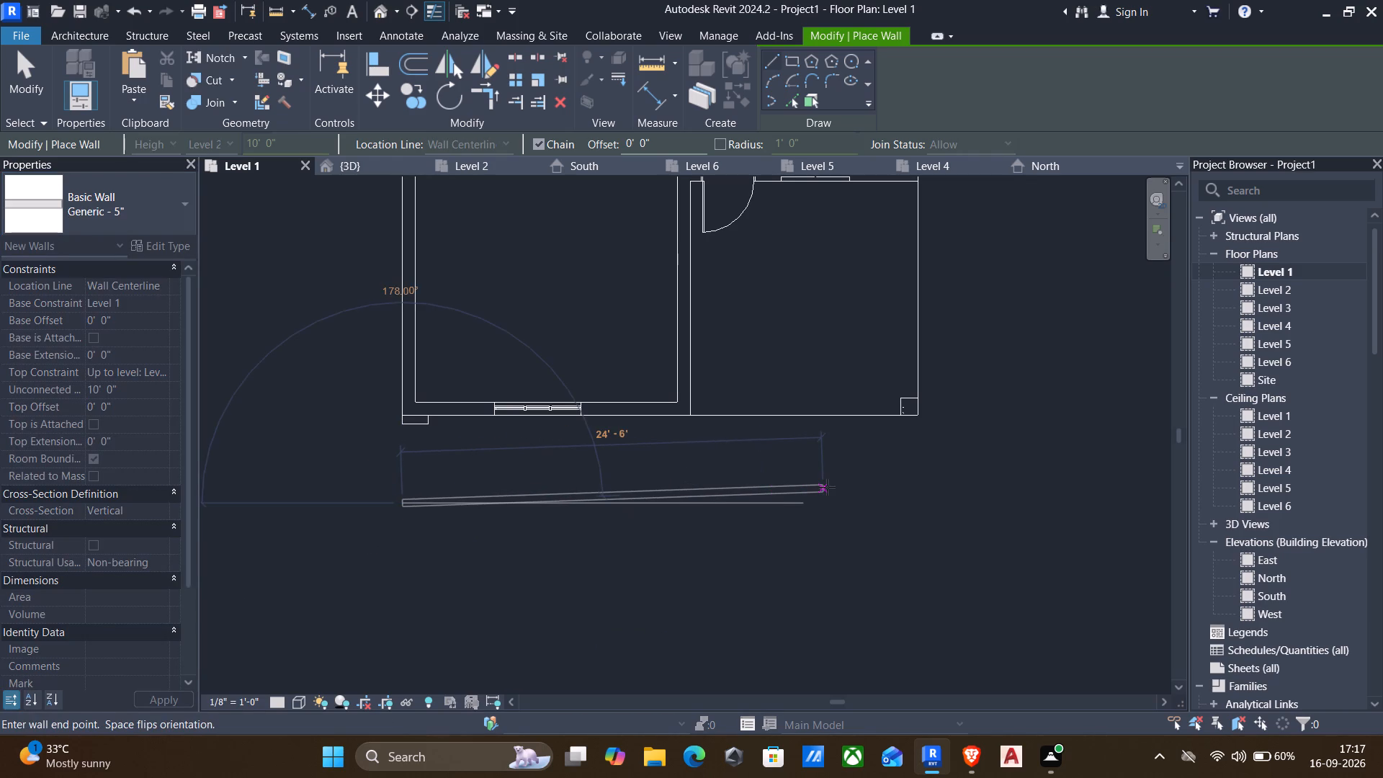
{"action": "left_click", "coordinate": [918, 514]}
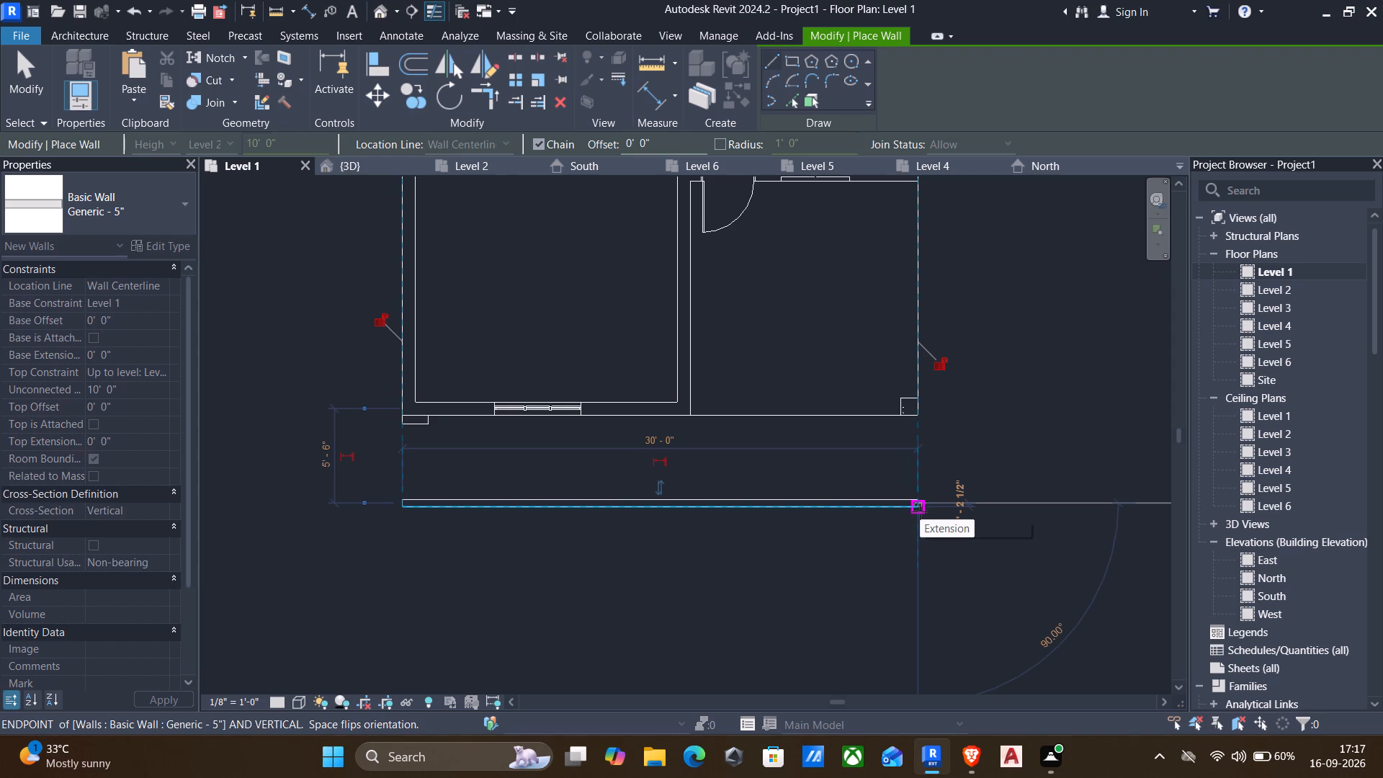
{"action": "key", "text": "Escape"}
{"action": "key", "text": "Escape"}
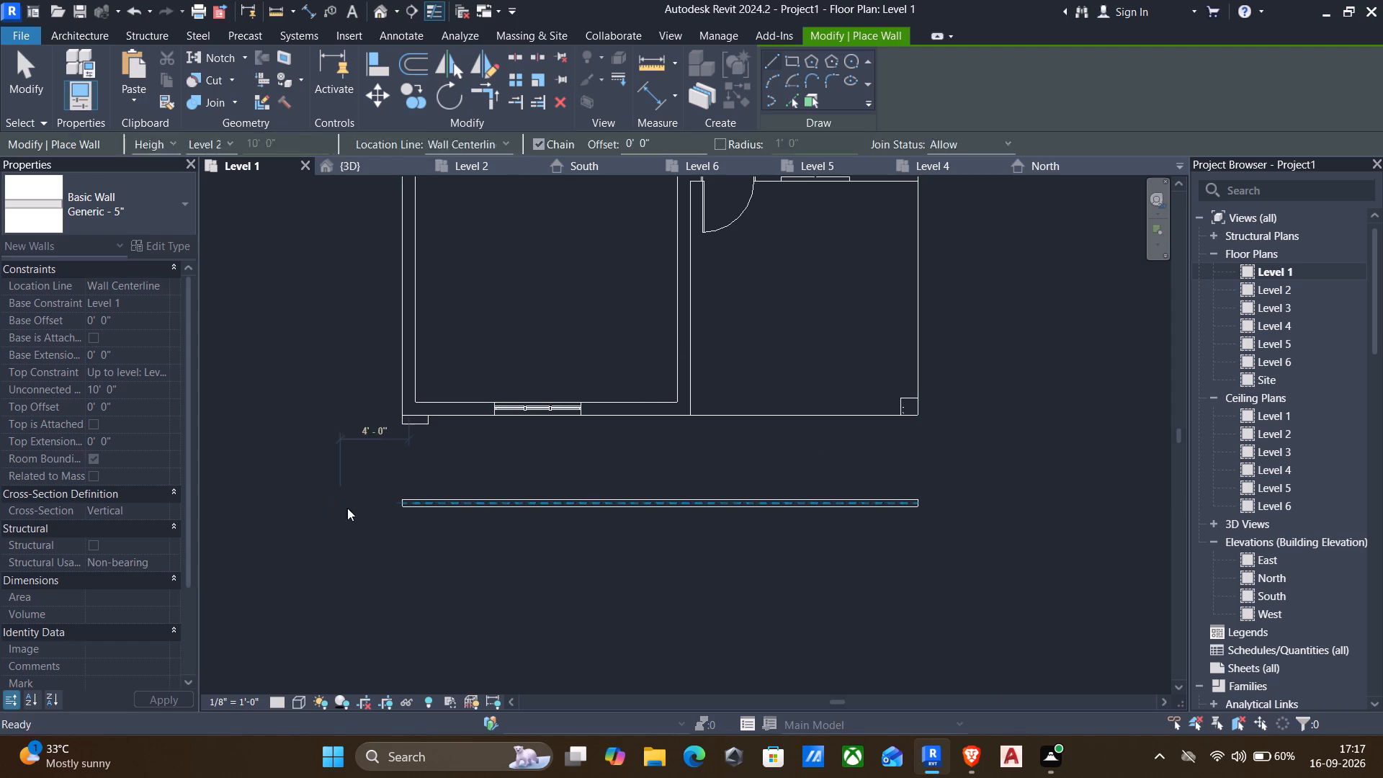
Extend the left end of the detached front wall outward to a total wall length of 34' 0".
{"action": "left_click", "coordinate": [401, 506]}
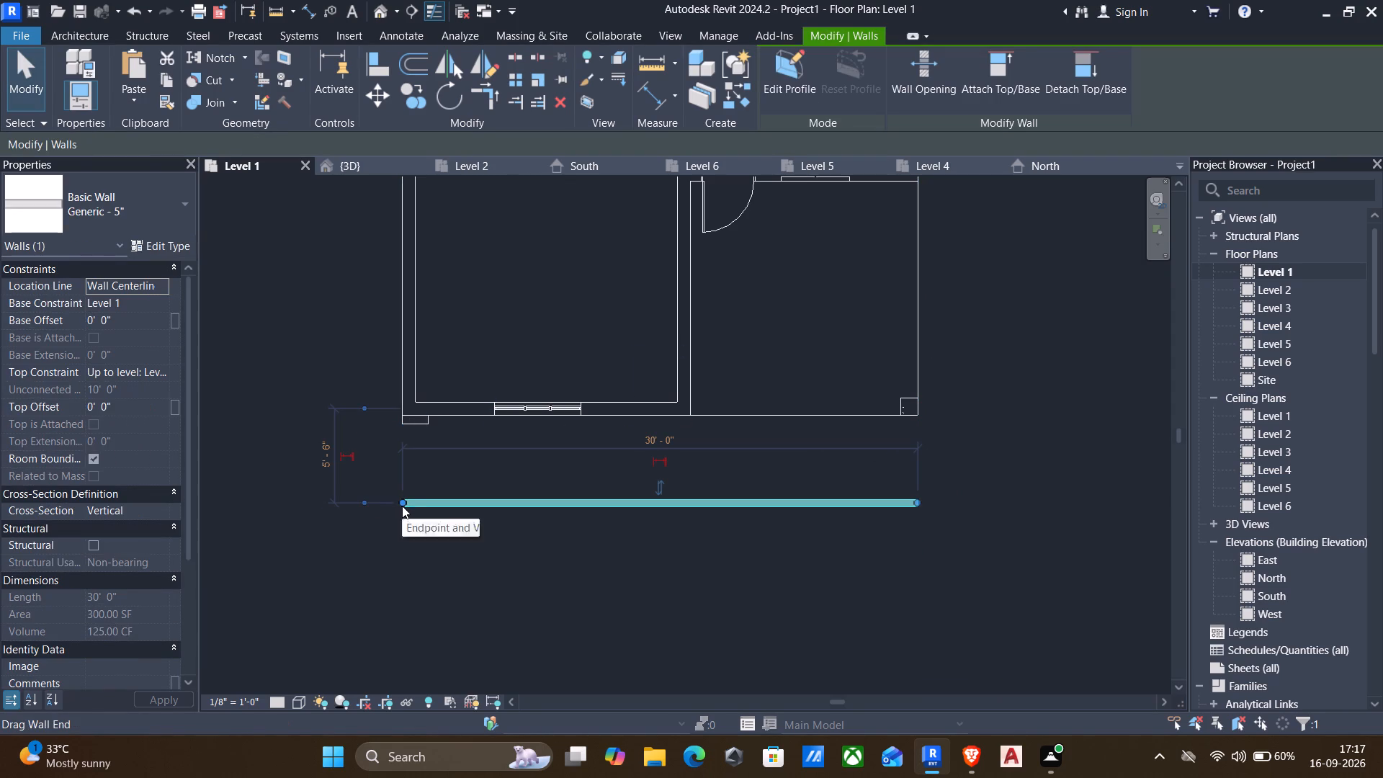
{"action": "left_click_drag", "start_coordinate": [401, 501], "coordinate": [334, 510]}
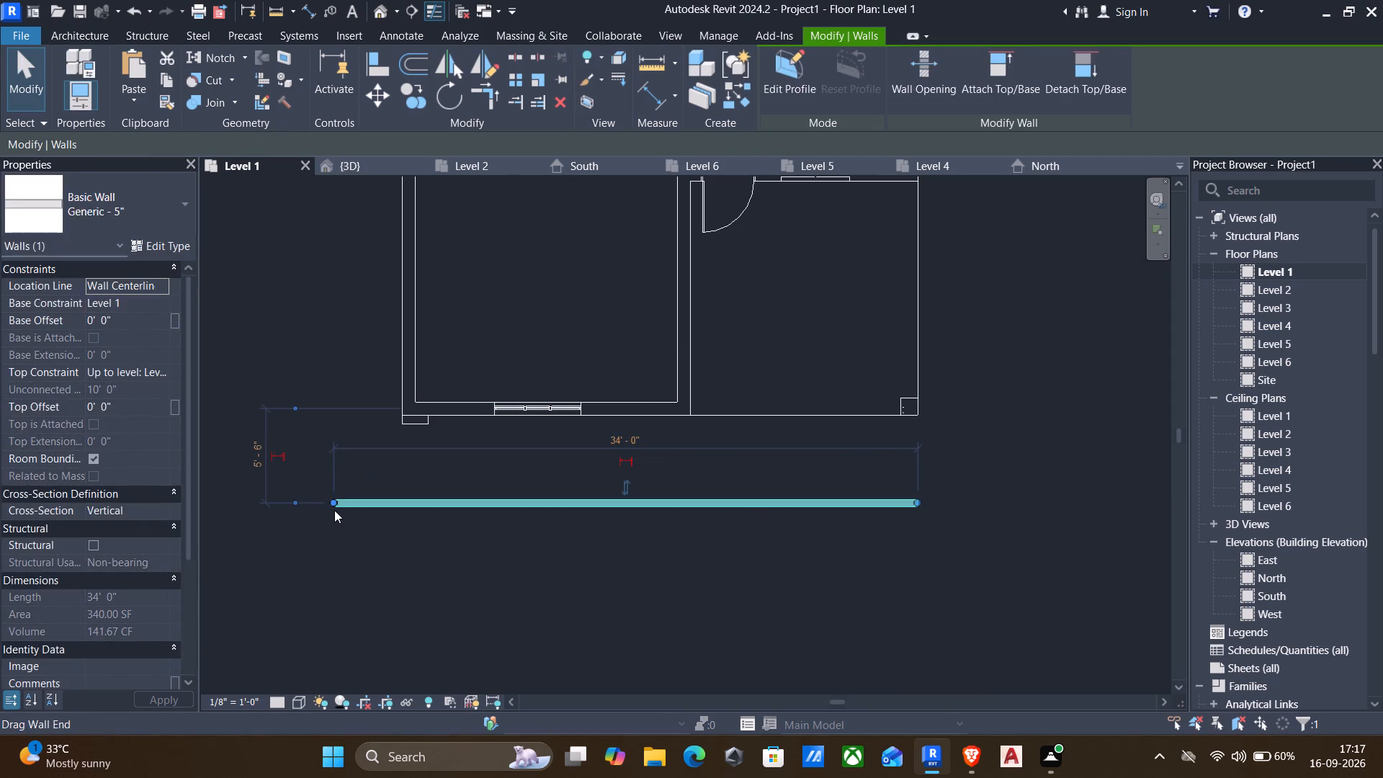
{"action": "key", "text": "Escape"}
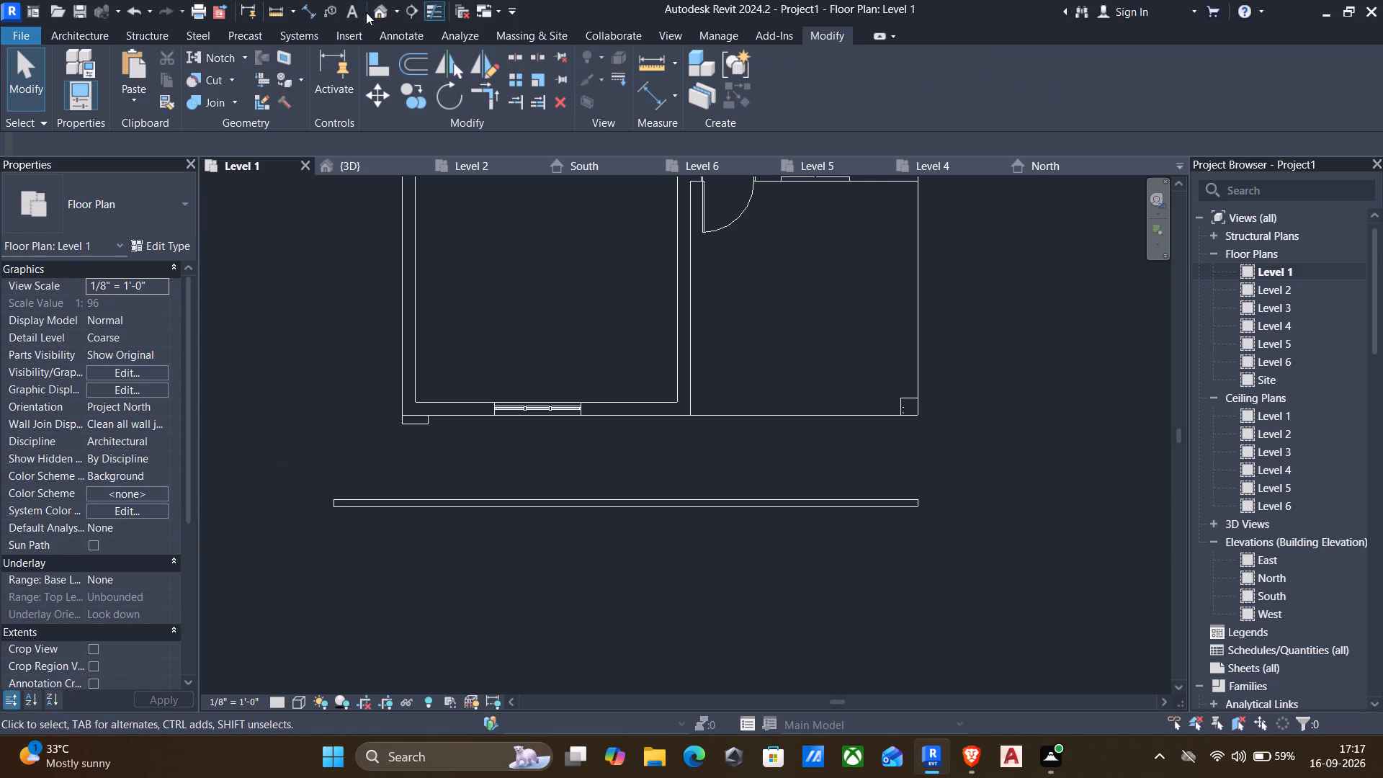
In the 3D view, lower the top of the front wall to a height of about 5' 7".
{"action": "left_click", "coordinate": [385, 13]}
{"action": "scroll", "coordinate": [487, 396], "scroll_direction": "down", "scroll_amount": 1}
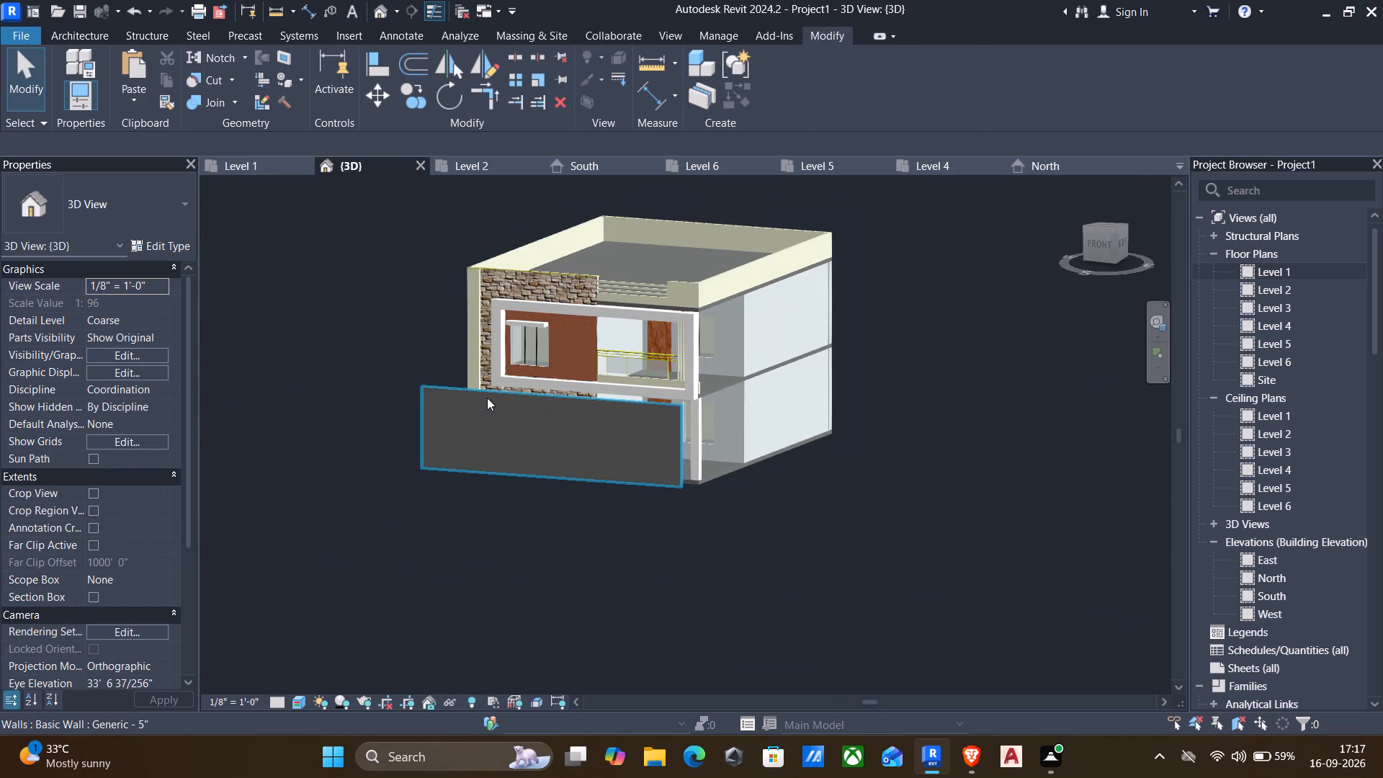
{"action": "middle_click_drag", "start_coordinate": [480, 497], "coordinate": [534, 537], "text": "shift"}
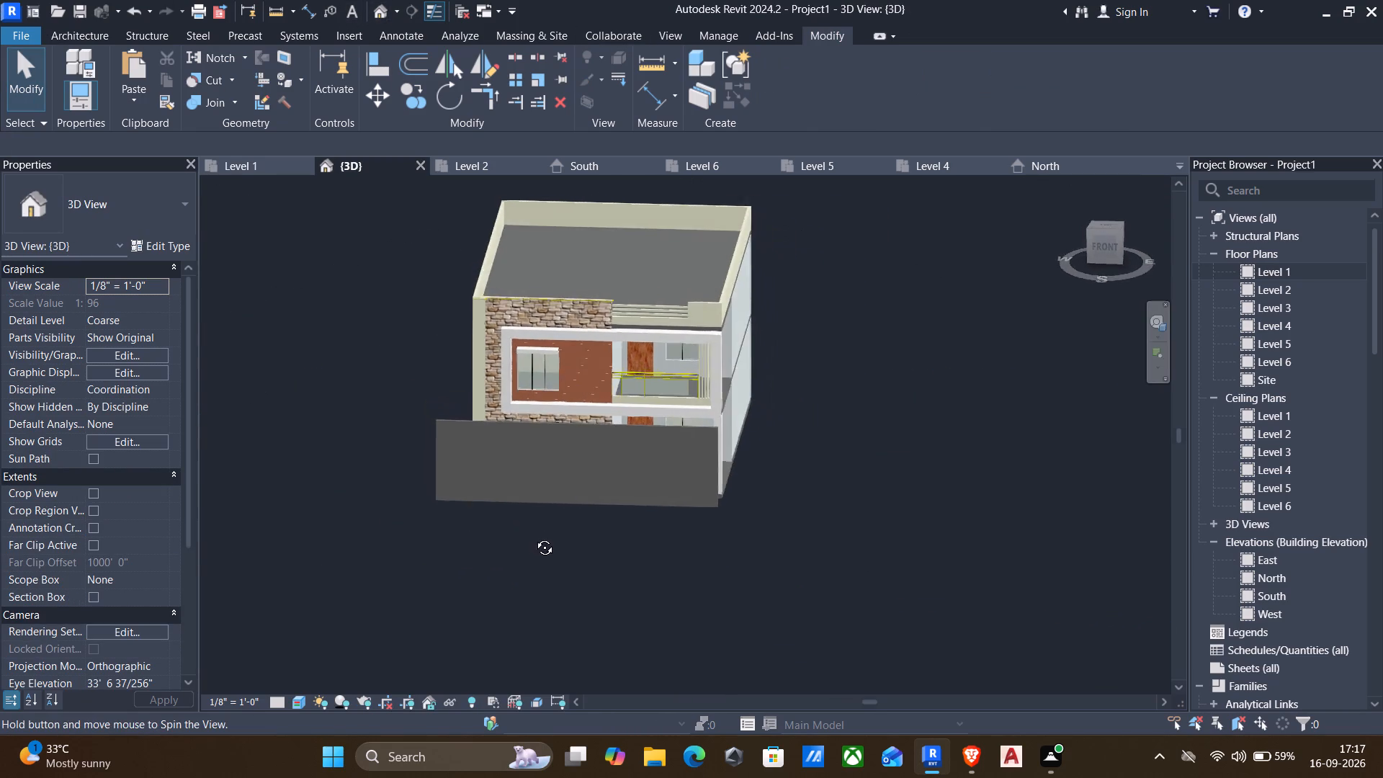
{"action": "middle_click_drag", "start_coordinate": [534, 537], "coordinate": [476, 544], "text": "shift"}
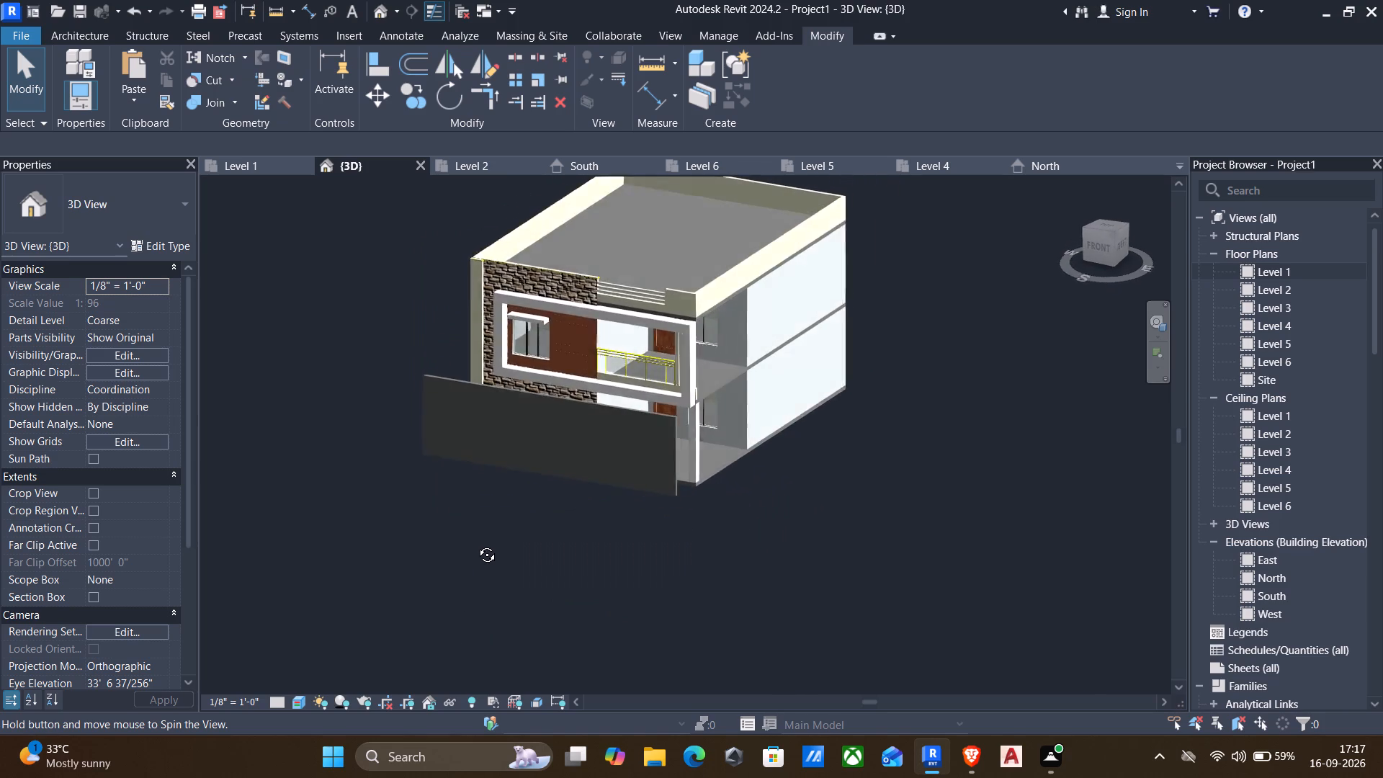
{"action": "middle_click_drag", "start_coordinate": [476, 544], "coordinate": [523, 495], "text": "shift"}
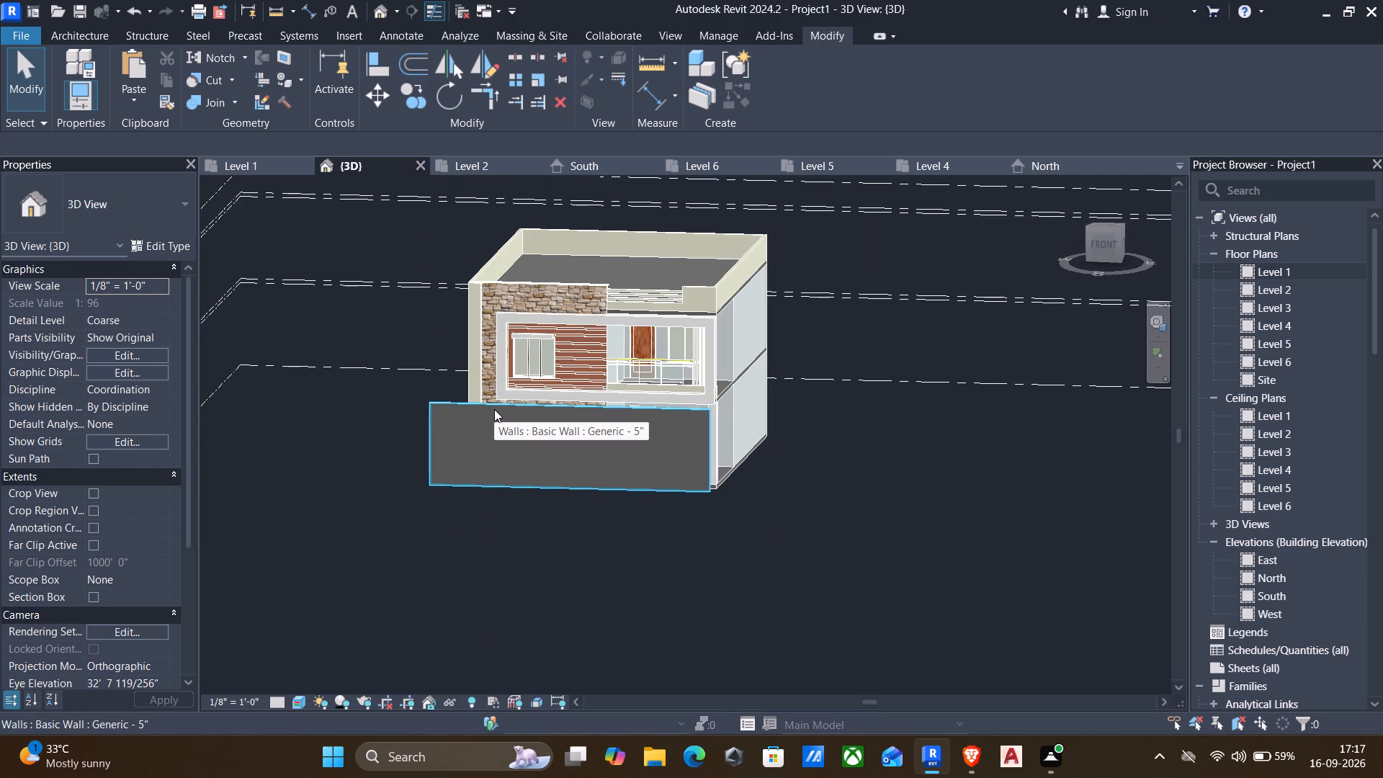
{"action": "left_click", "coordinate": [479, 408]}
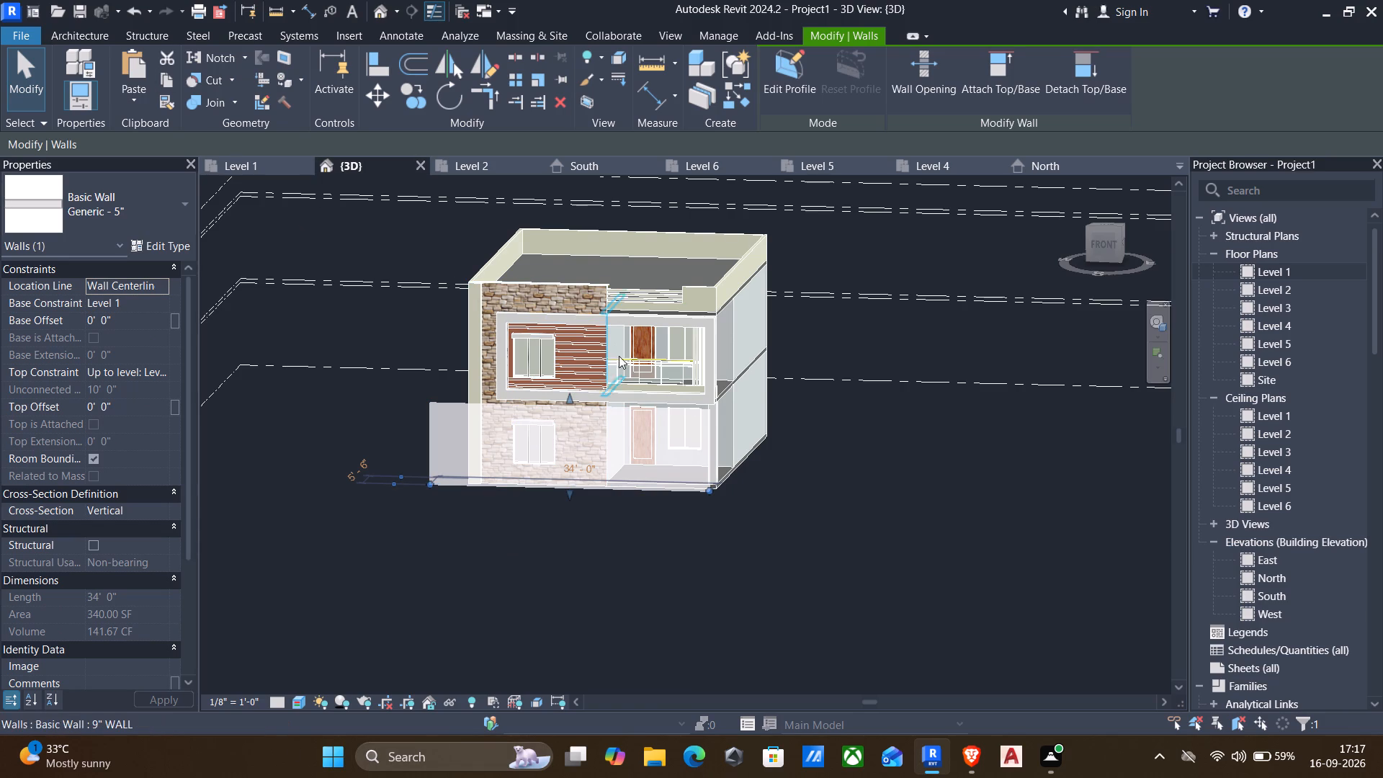
{"action": "left_click_drag", "start_coordinate": [568, 394], "coordinate": [561, 442]}
{"action": "key", "text": "Escape"}
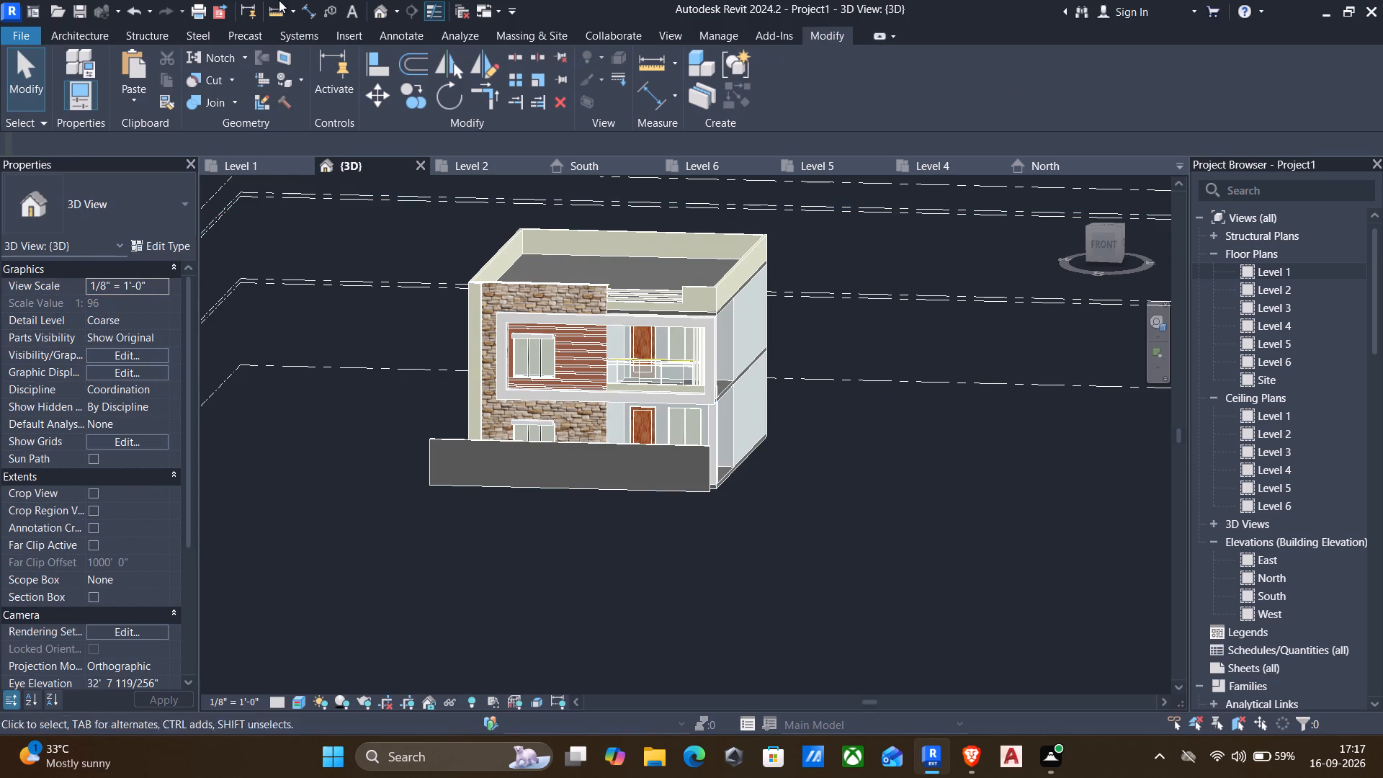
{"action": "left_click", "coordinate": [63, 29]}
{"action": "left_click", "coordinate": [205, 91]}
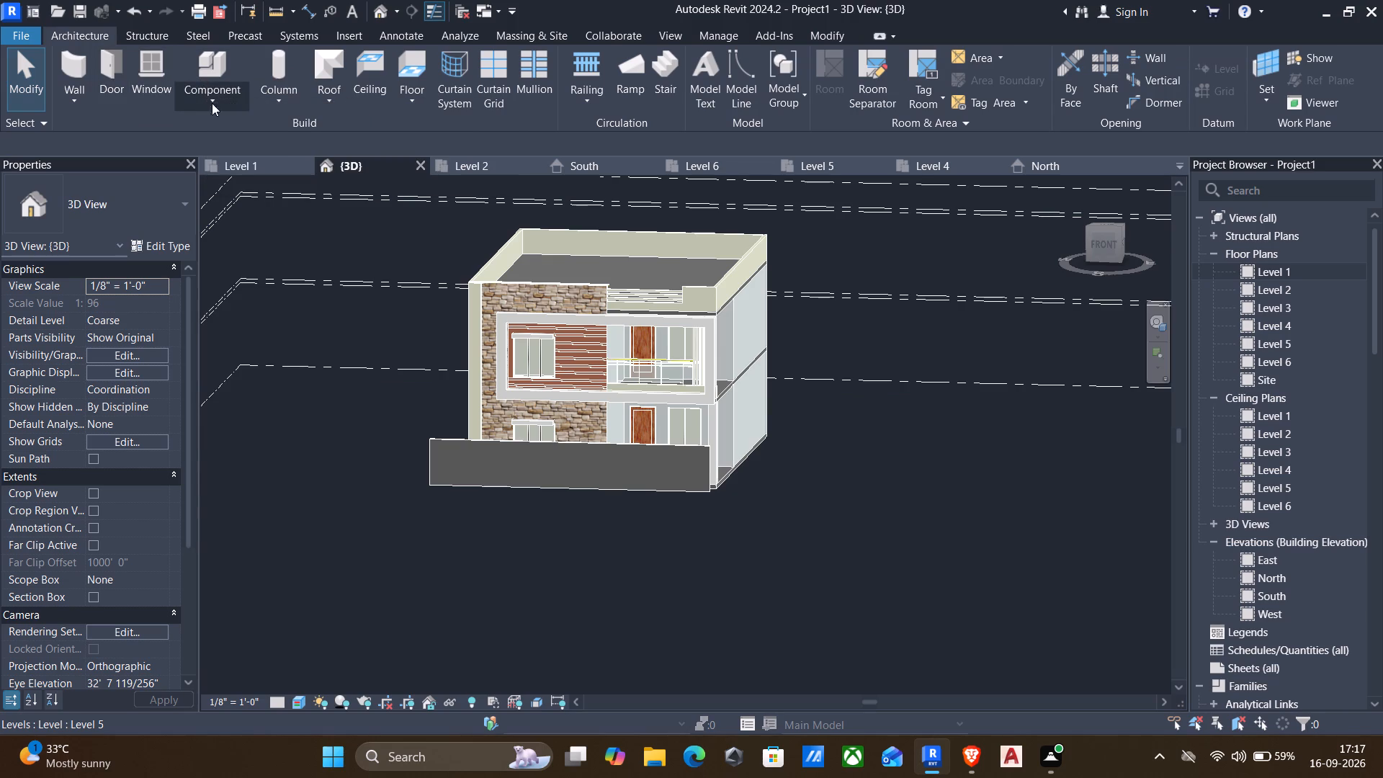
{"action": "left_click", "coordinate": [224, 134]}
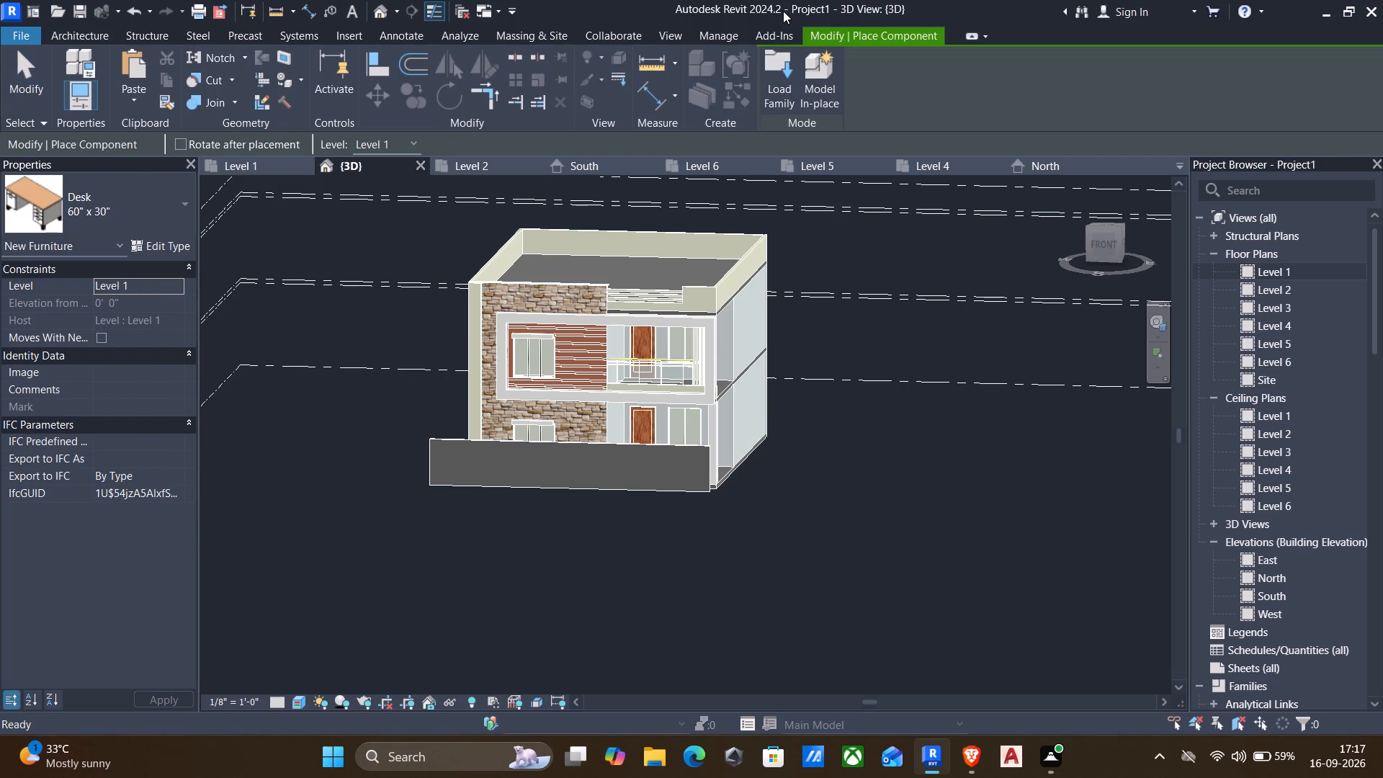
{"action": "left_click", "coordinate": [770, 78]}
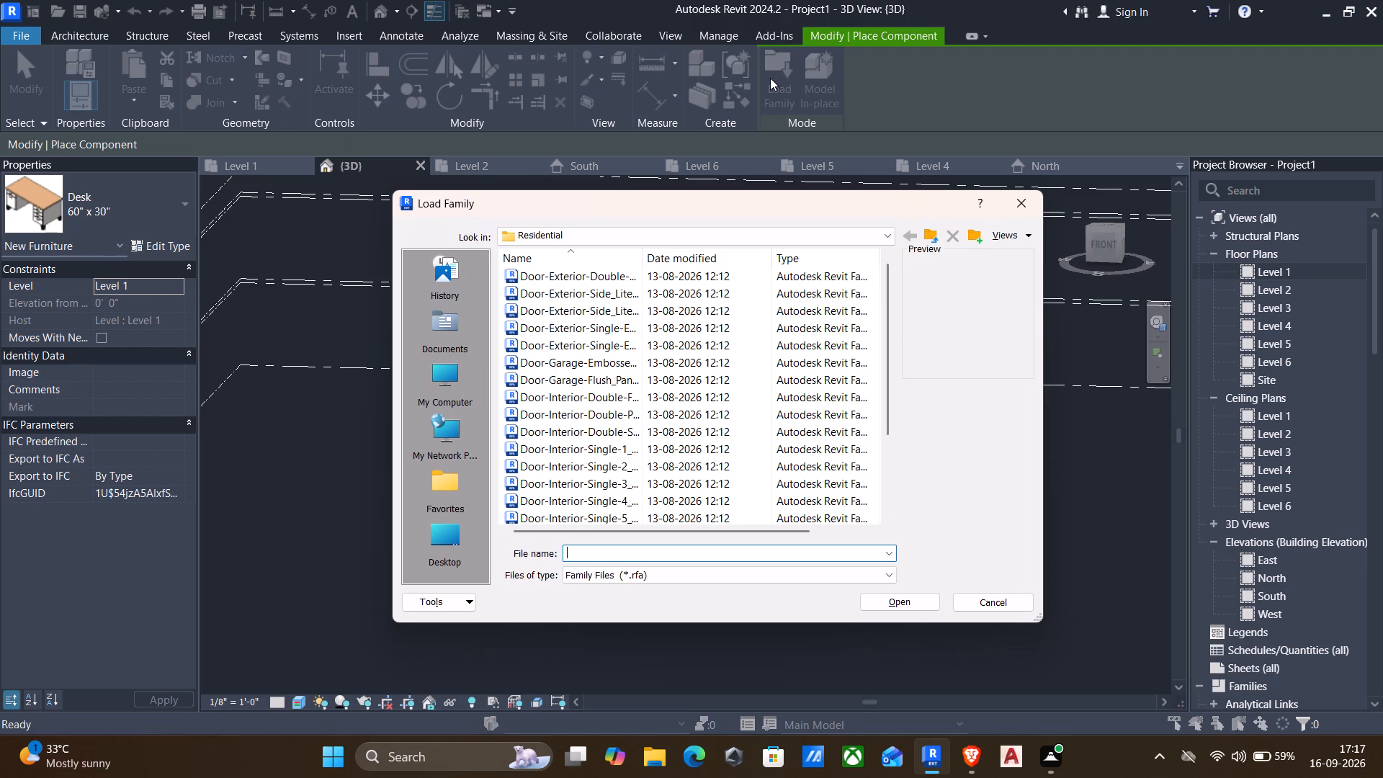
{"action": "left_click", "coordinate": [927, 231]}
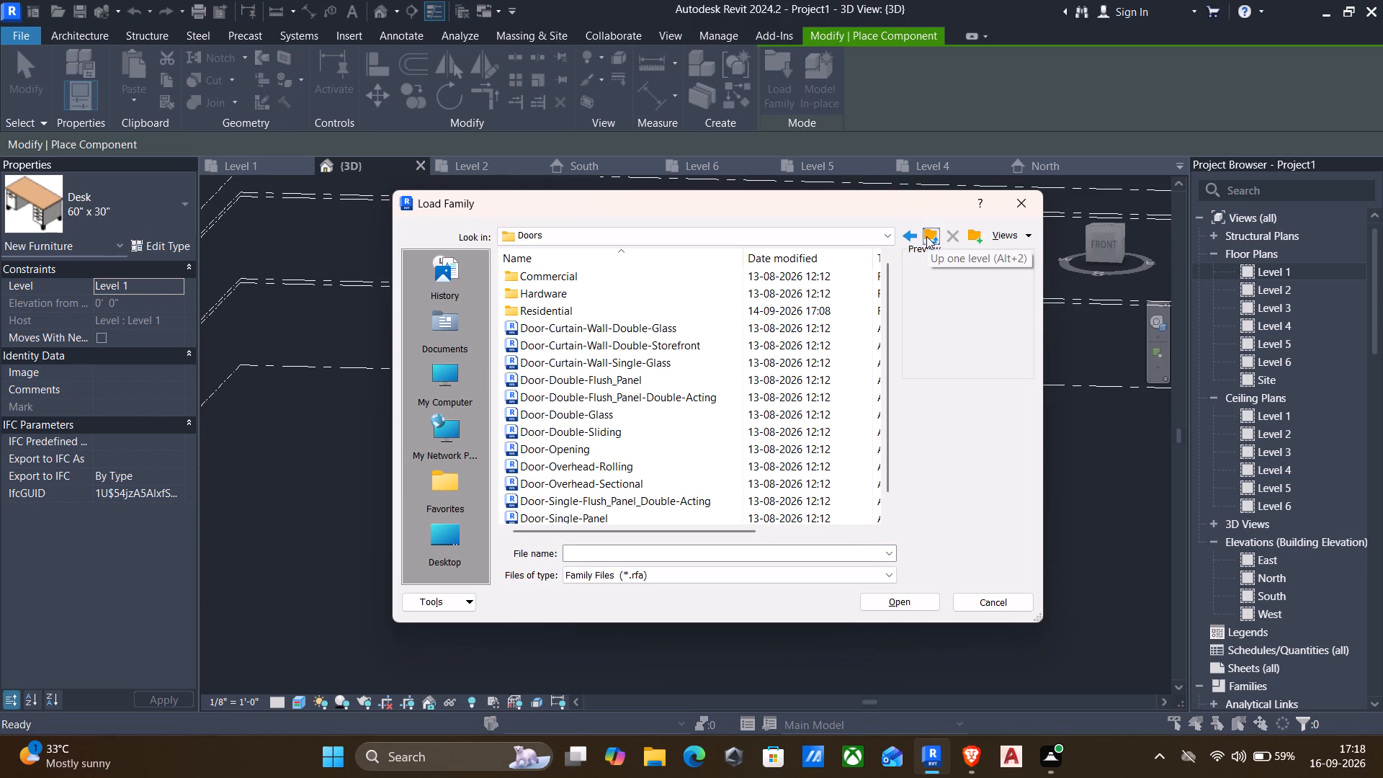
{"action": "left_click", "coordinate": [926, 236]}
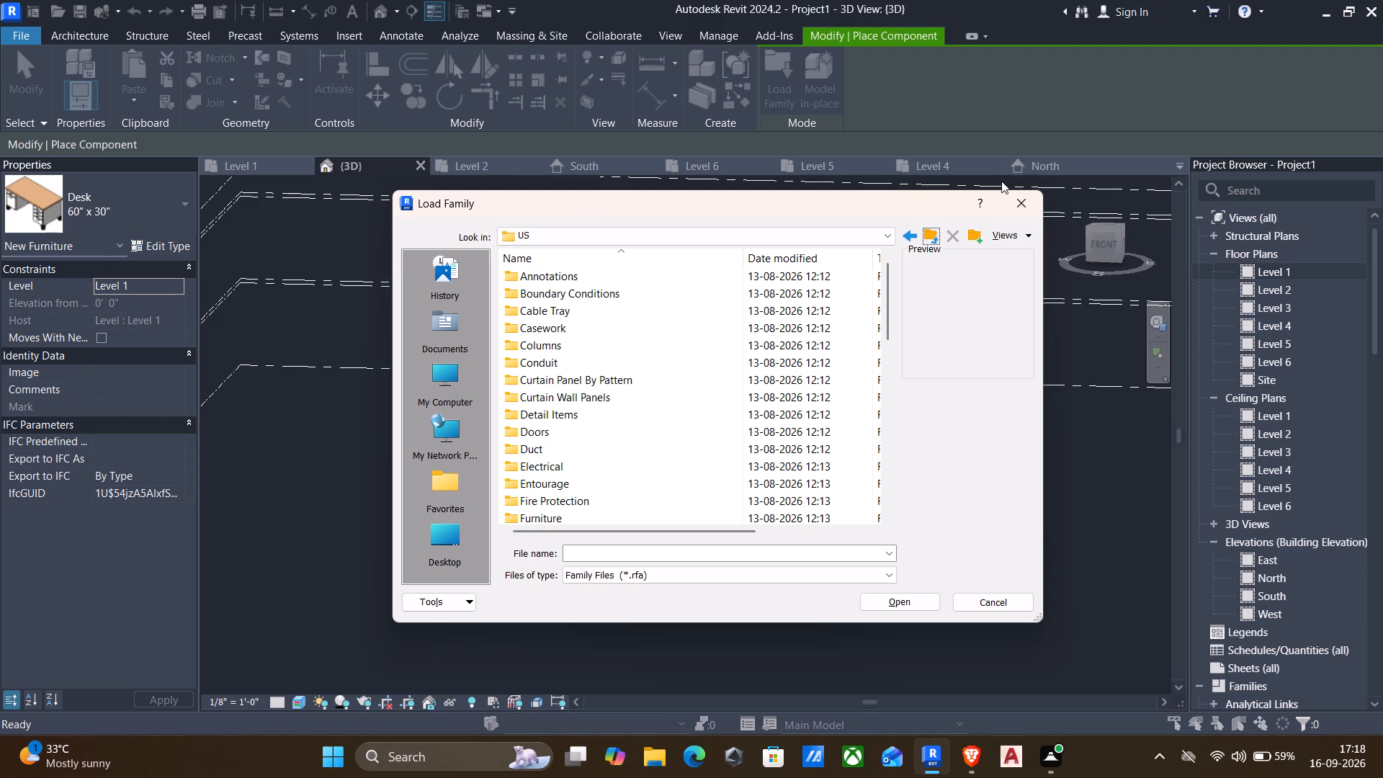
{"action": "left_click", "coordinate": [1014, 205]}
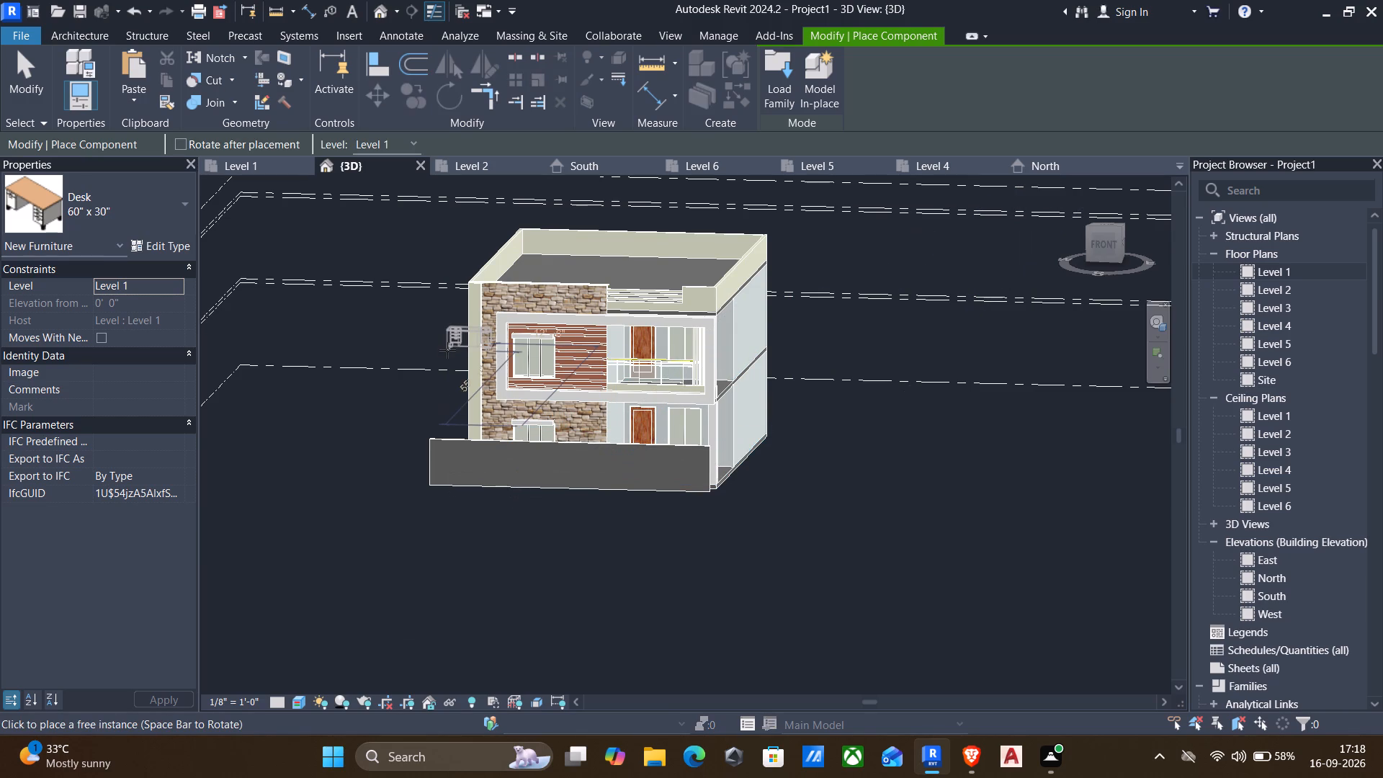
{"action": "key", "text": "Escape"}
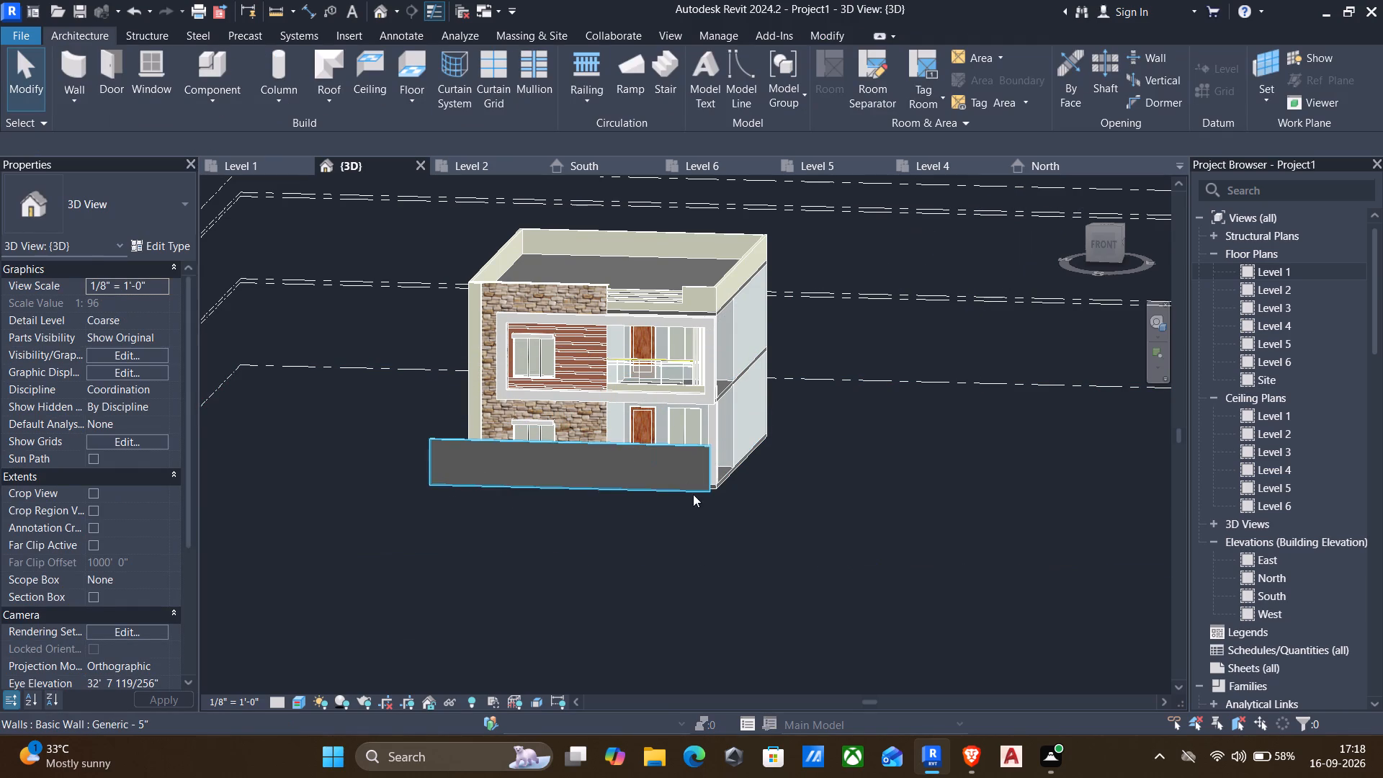
Shorten the front wall from its porch-side end to a length of 20' 9".
{"action": "left_click", "coordinate": [612, 444]}
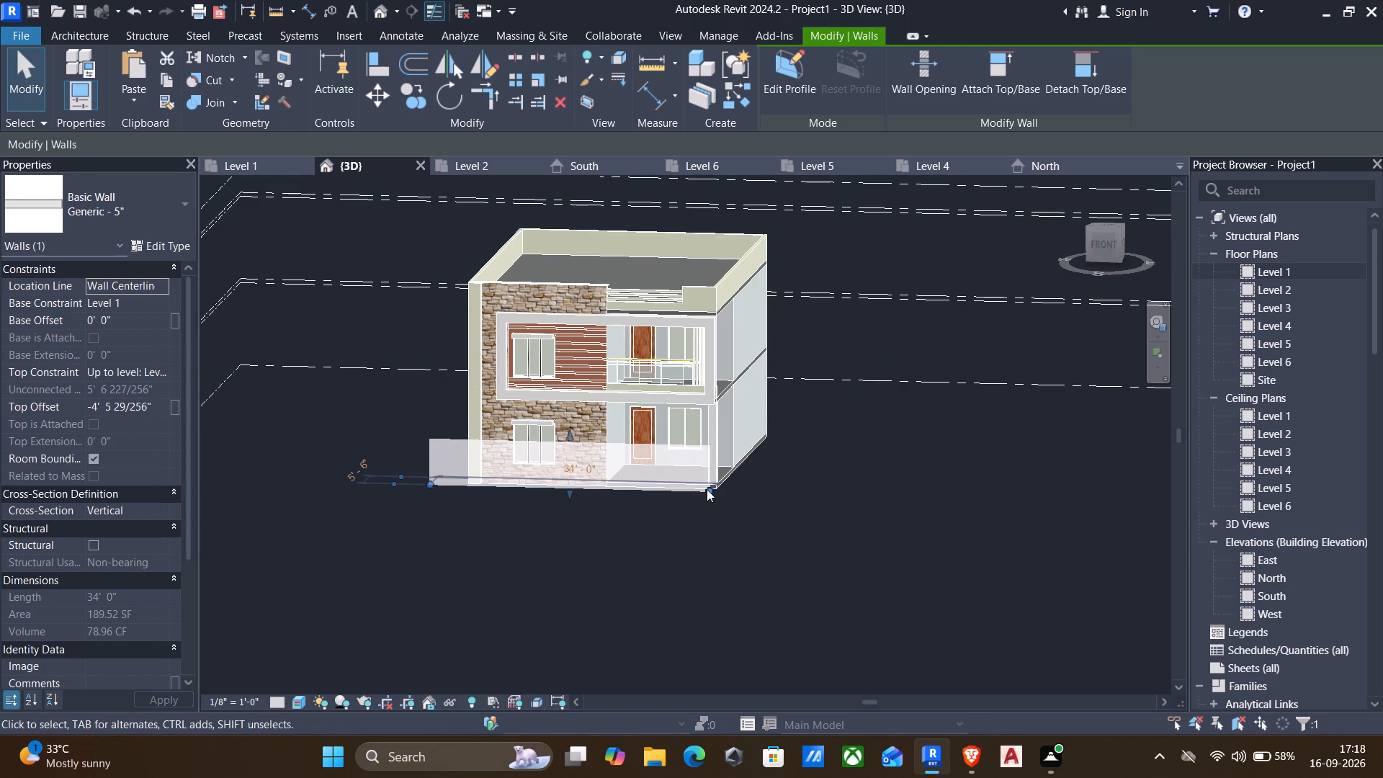
{"action": "left_click_drag", "start_coordinate": [707, 491], "coordinate": [604, 491]}
{"action": "key", "text": "Escape"}
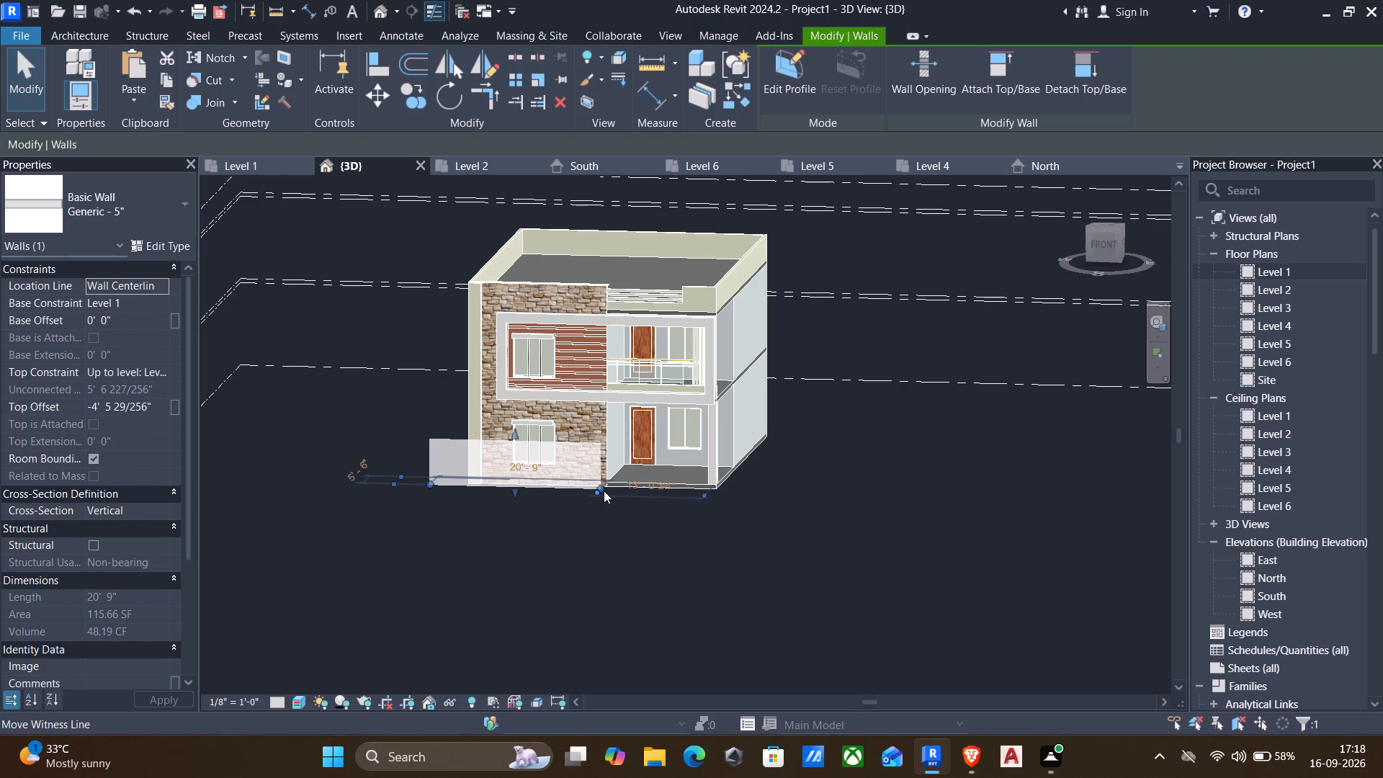
Pull the front wall's outer end inward to just inside the left edge of the stone-clad facade.
{"action": "middle_click_drag", "start_coordinate": [566, 495], "coordinate": [590, 491], "text": "shift"}
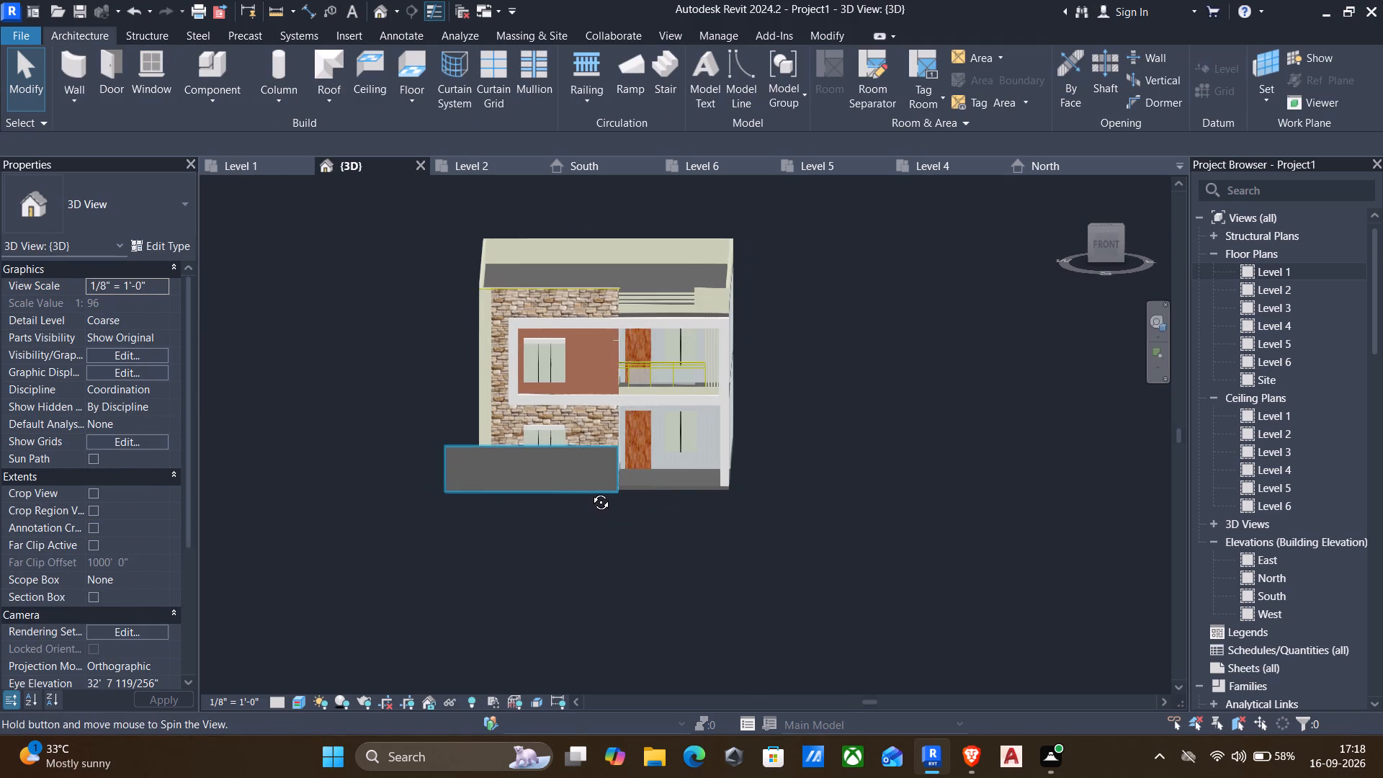
{"action": "middle_click_drag", "start_coordinate": [590, 491], "coordinate": [570, 515], "text": "shift"}
{"action": "scroll", "coordinate": [570, 515], "scroll_direction": "up", "scroll_amount": 1, "text": "shift"}
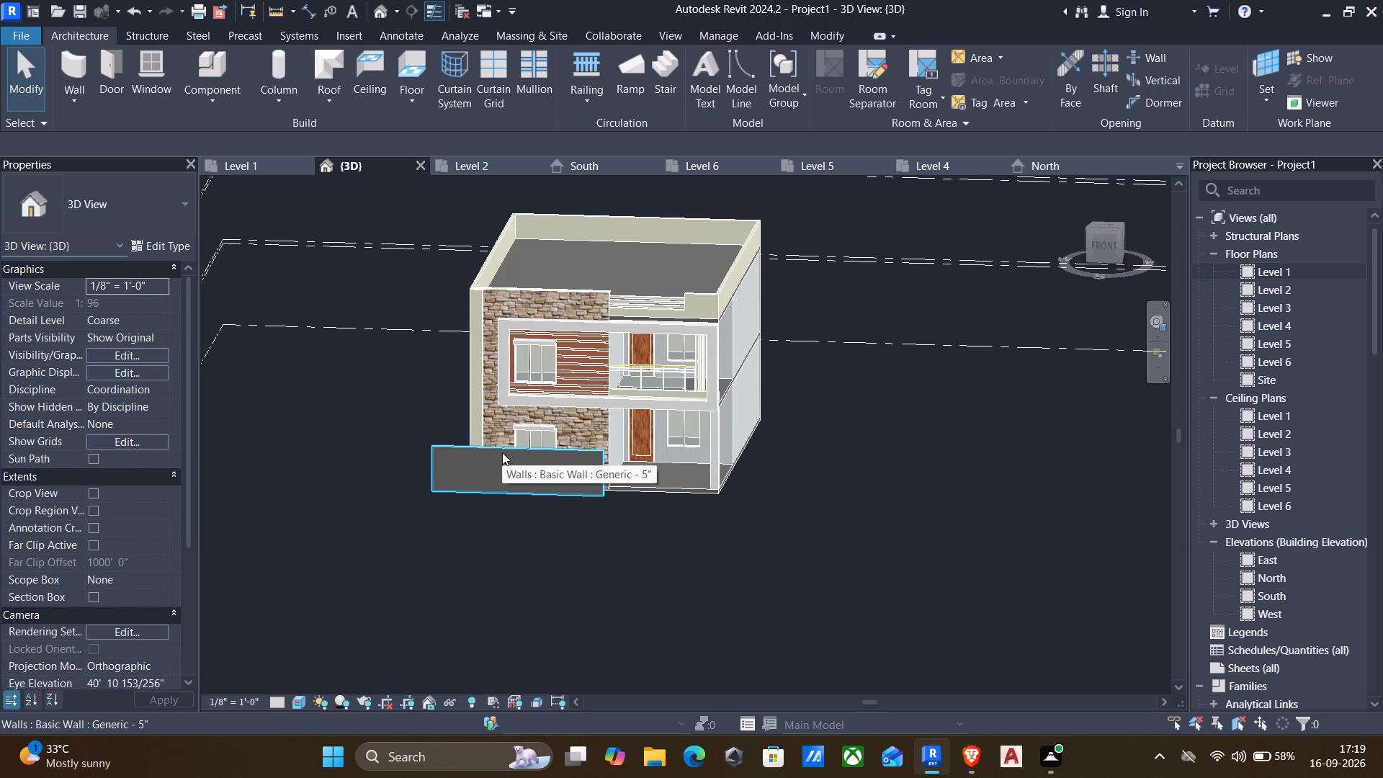
{"action": "left_click", "coordinate": [426, 476]}
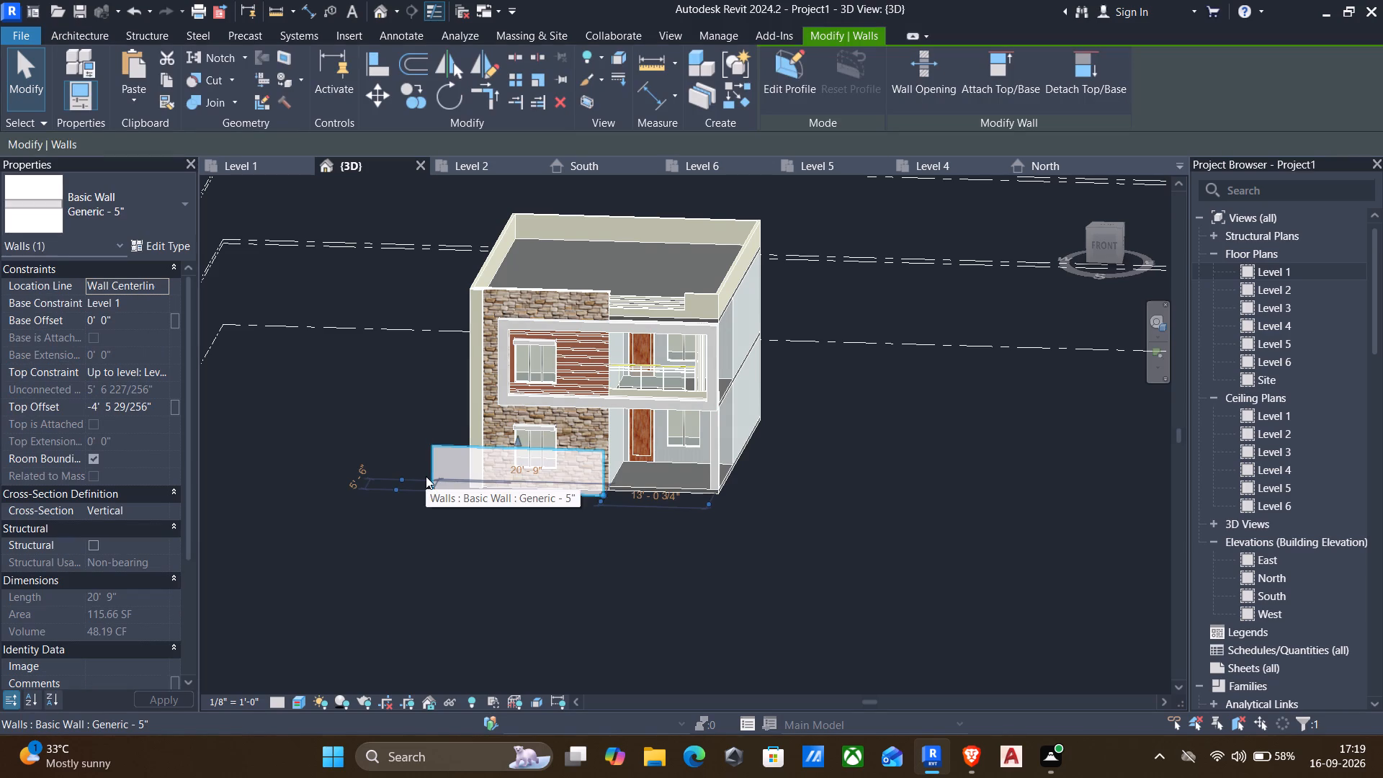
{"action": "scroll", "coordinate": [591, 480], "scroll_direction": "up", "scroll_amount": 3}
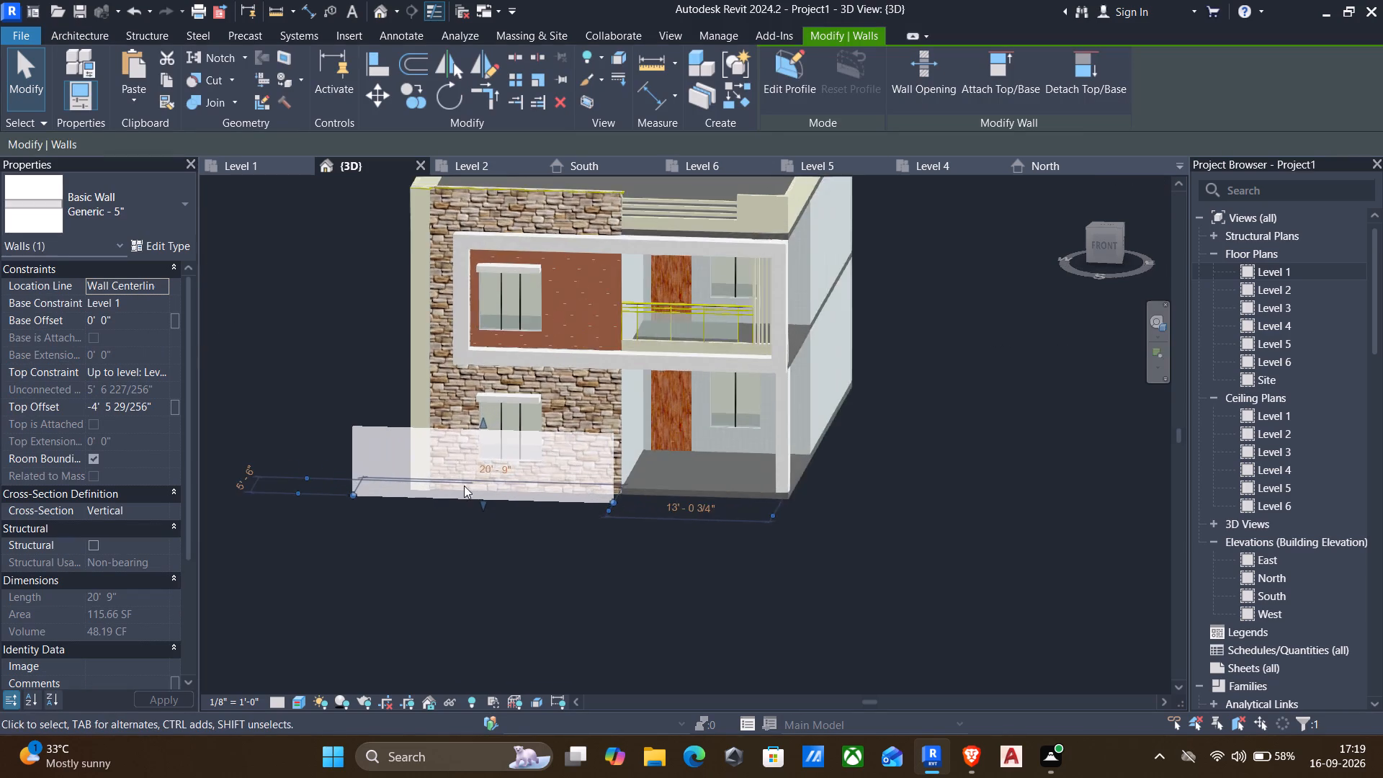
{"action": "scroll", "coordinate": [455, 488], "scroll_direction": "up", "scroll_amount": 4}
{"action": "scroll", "coordinate": [317, 470], "scroll_direction": "up", "scroll_amount": 1}
{"action": "middle_click_drag", "start_coordinate": [317, 472], "coordinate": [398, 482]}
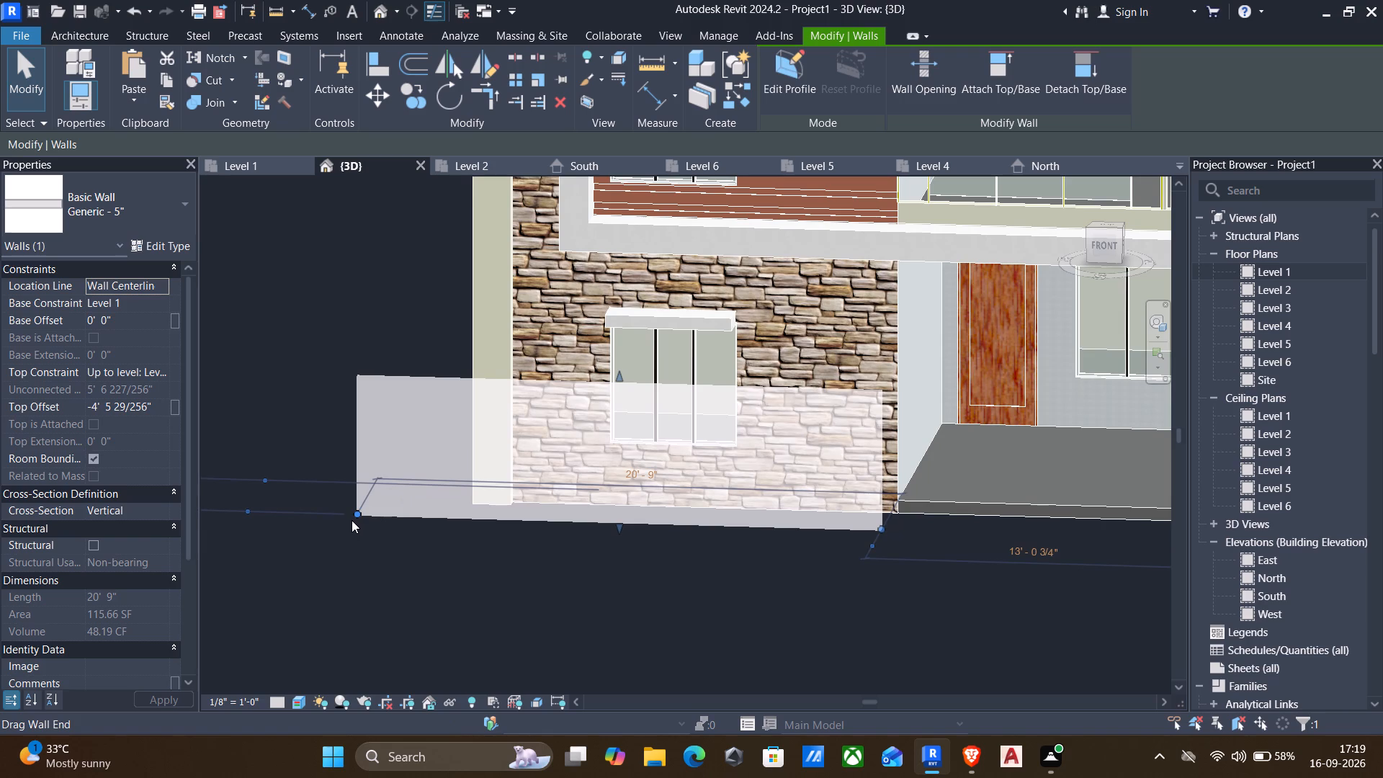
{"action": "left_click_drag", "start_coordinate": [357, 515], "coordinate": [470, 522]}
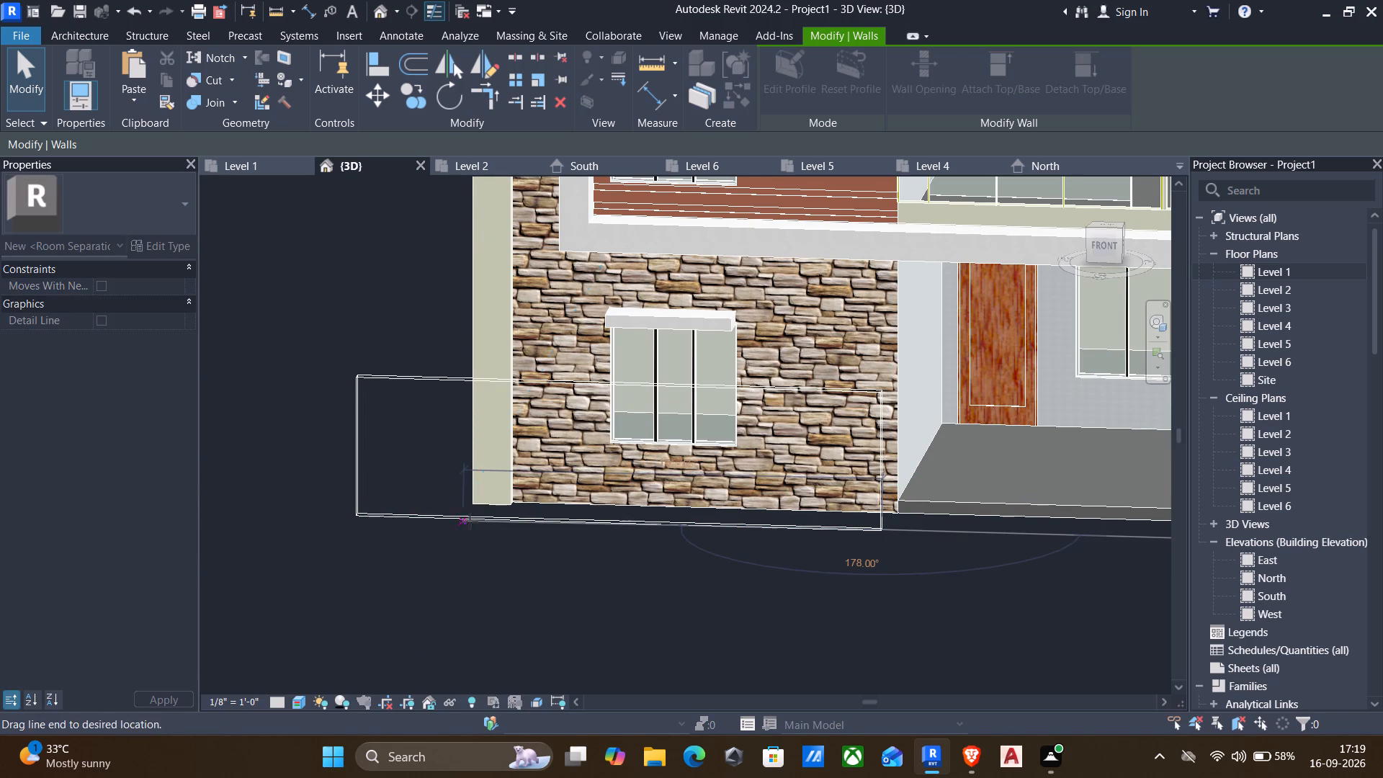
{"action": "left_click_drag", "start_coordinate": [470, 522], "coordinate": [527, 517]}
{"action": "key", "text": "Escape"}
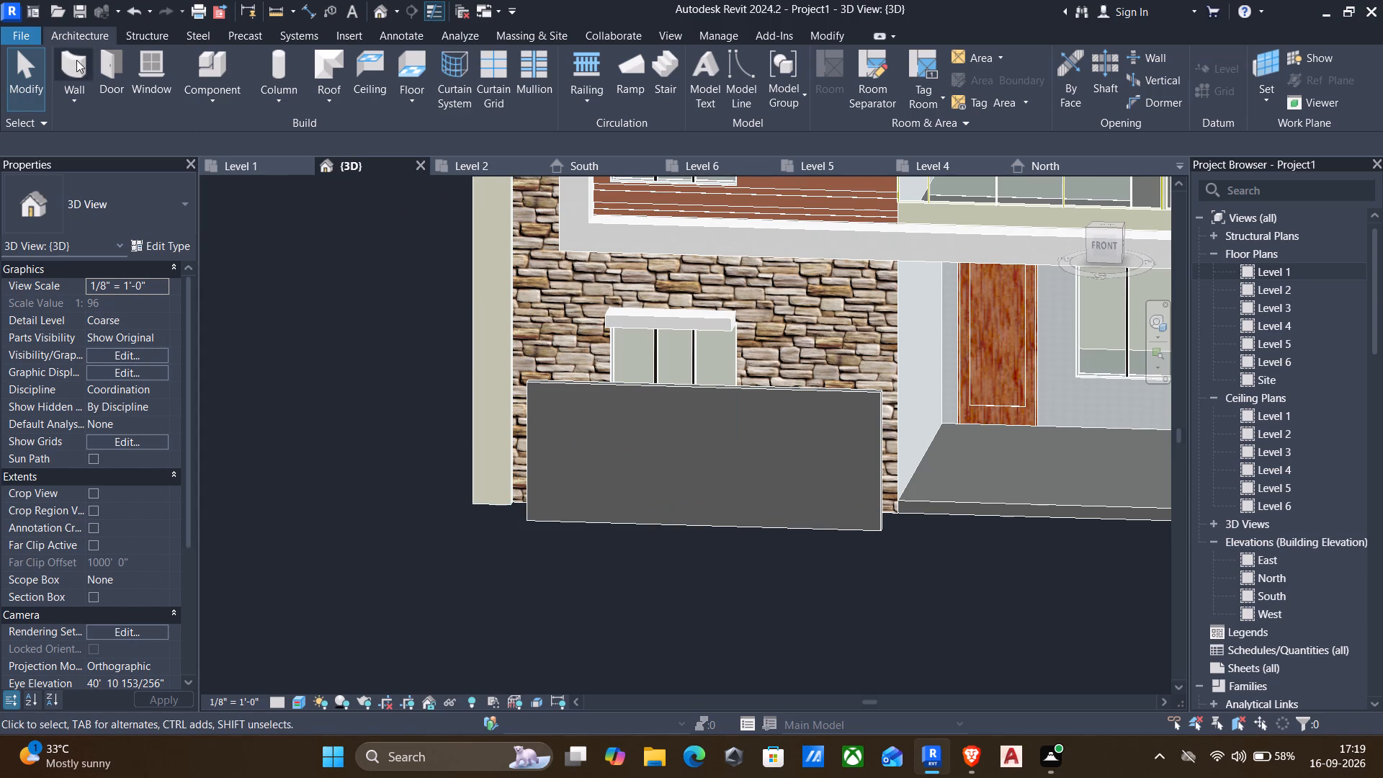
Create an in-place model in the Generic Models category named "gate waall".
{"action": "left_click", "coordinate": [207, 107]}
{"action": "left_click", "coordinate": [236, 170]}
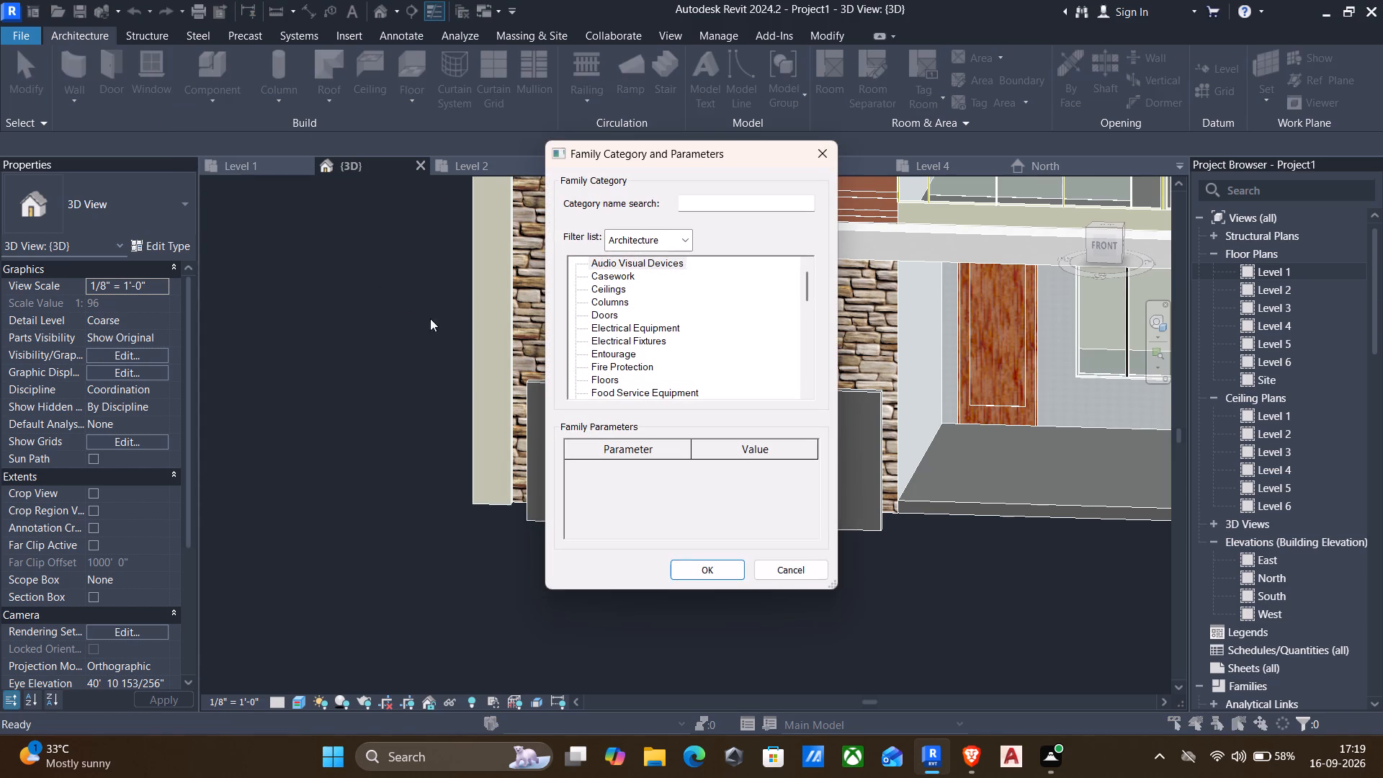
{"action": "scroll", "coordinate": [621, 346], "scroll_direction": "down", "scroll_amount": 4}
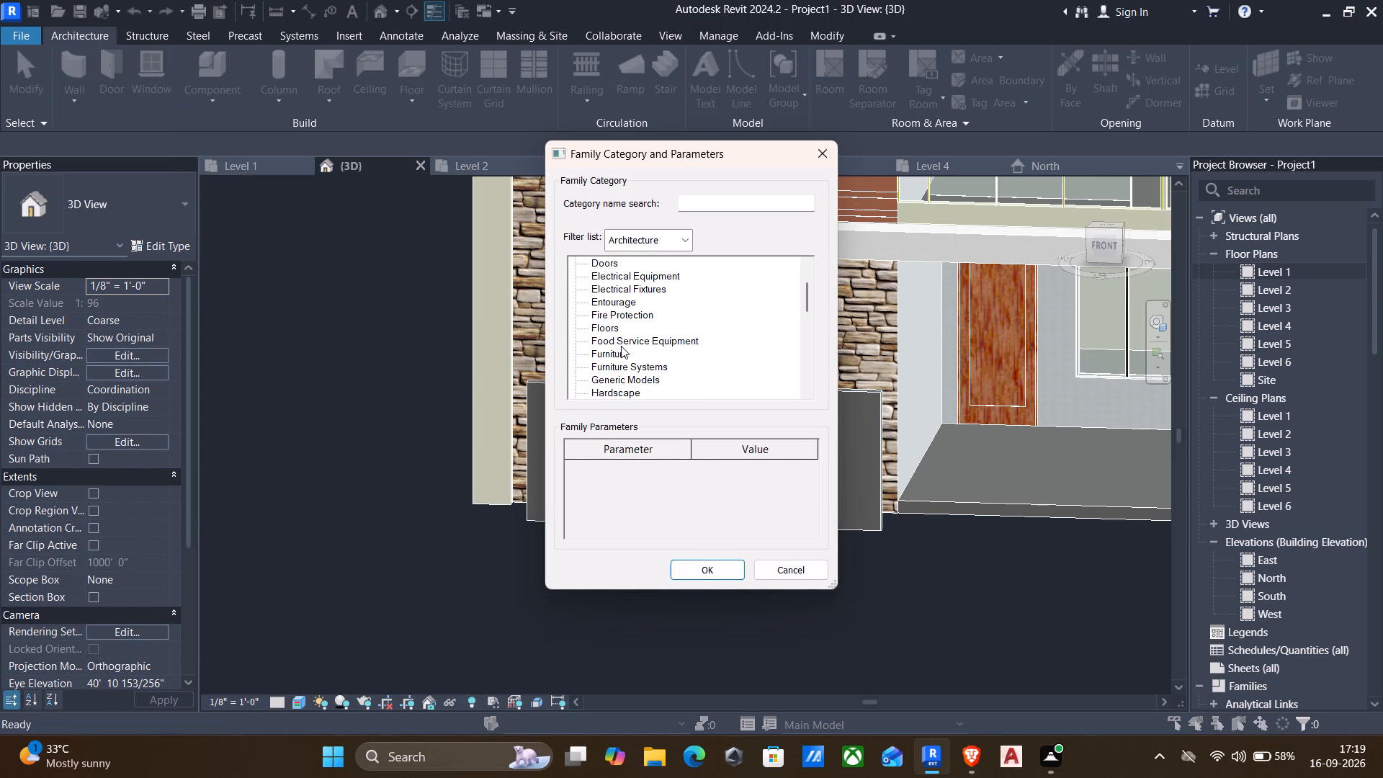
{"action": "scroll", "coordinate": [621, 346], "scroll_direction": "down", "scroll_amount": 2}
{"action": "left_click", "coordinate": [603, 352]}
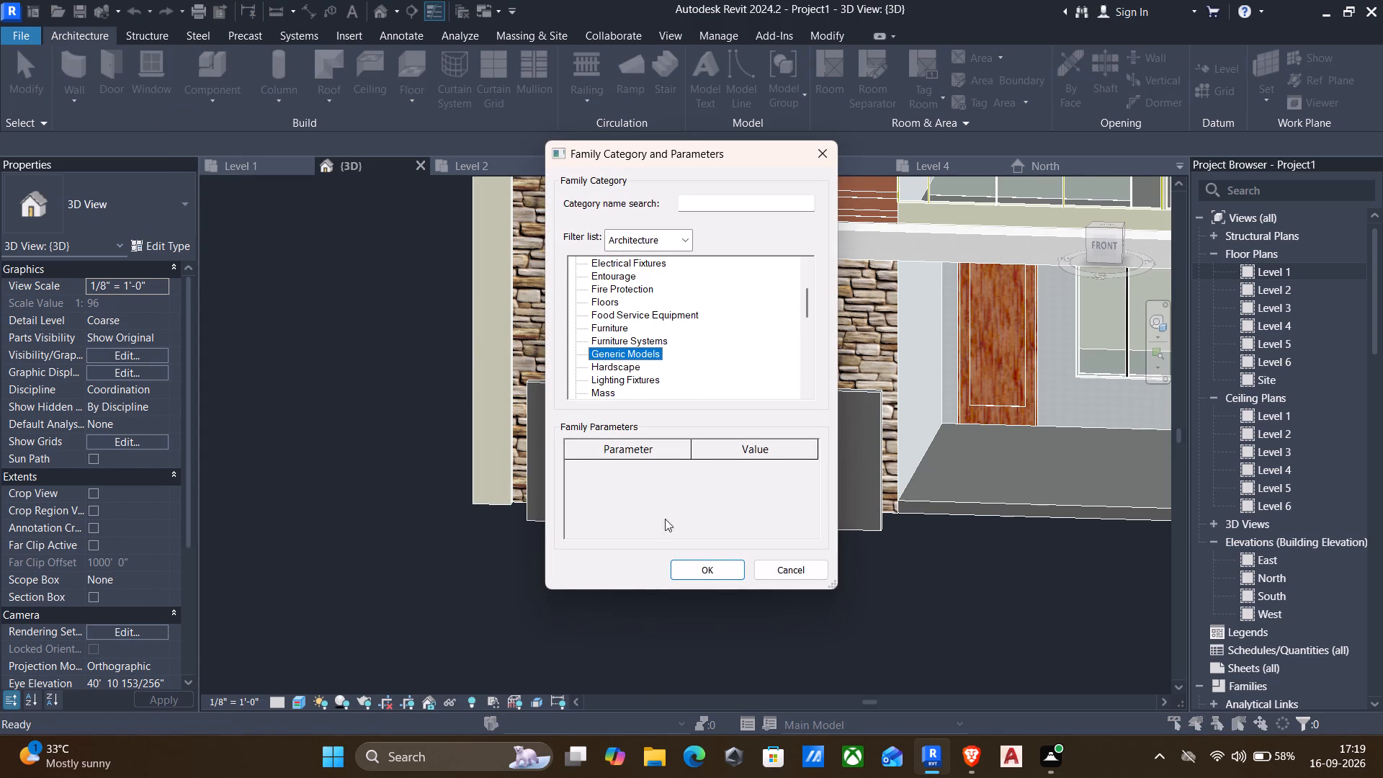
{"action": "left_click", "coordinate": [718, 566]}
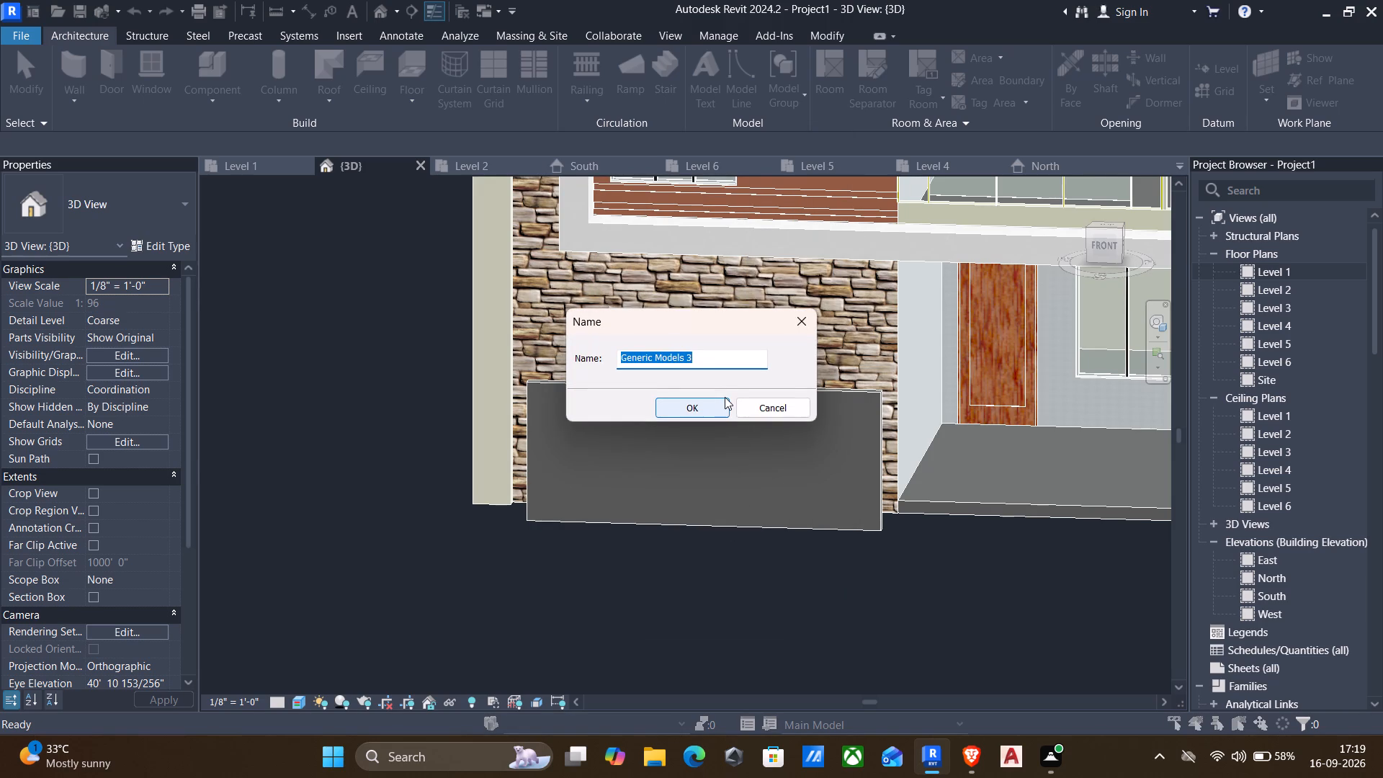
{"action": "key", "text": "BackSpace"}
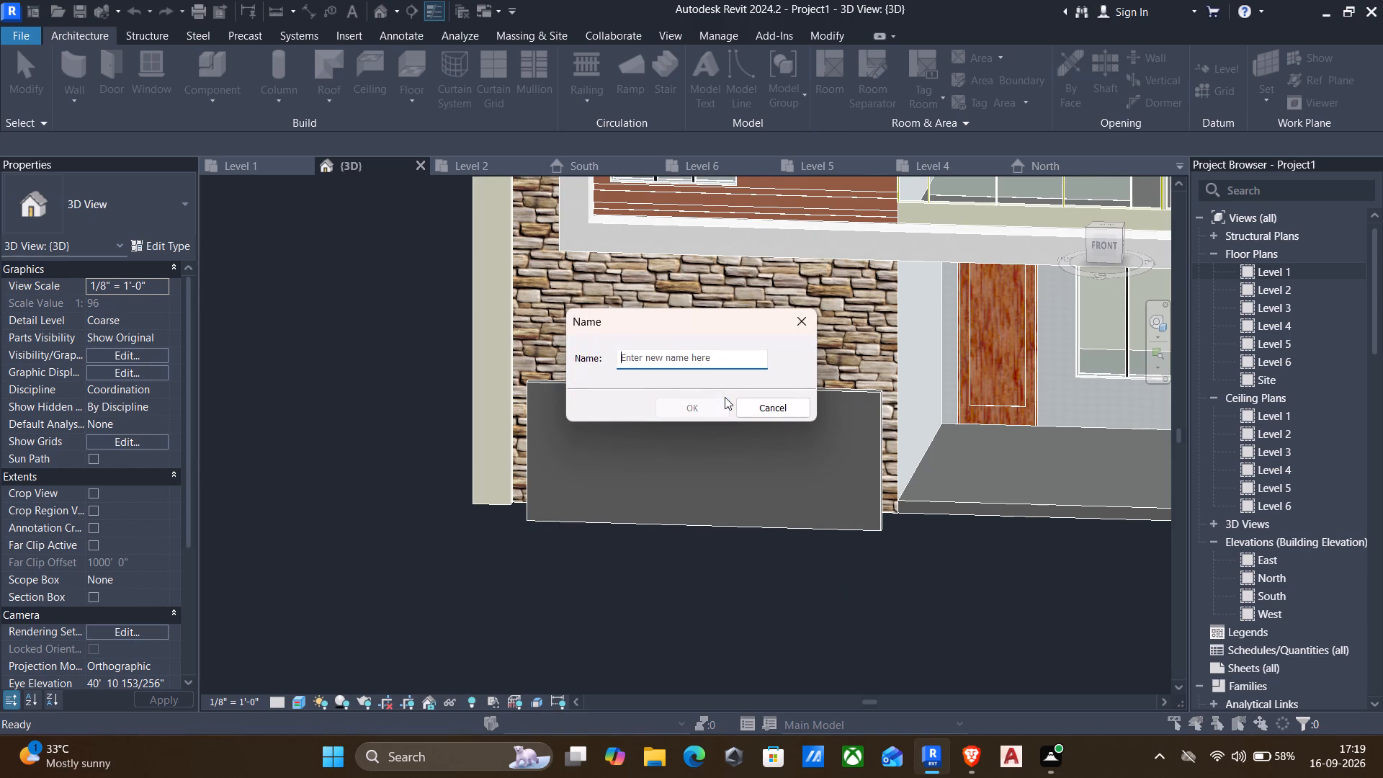
{"action": "type", "text": "gate waa"}
{"action": "type", "text": "ll"}
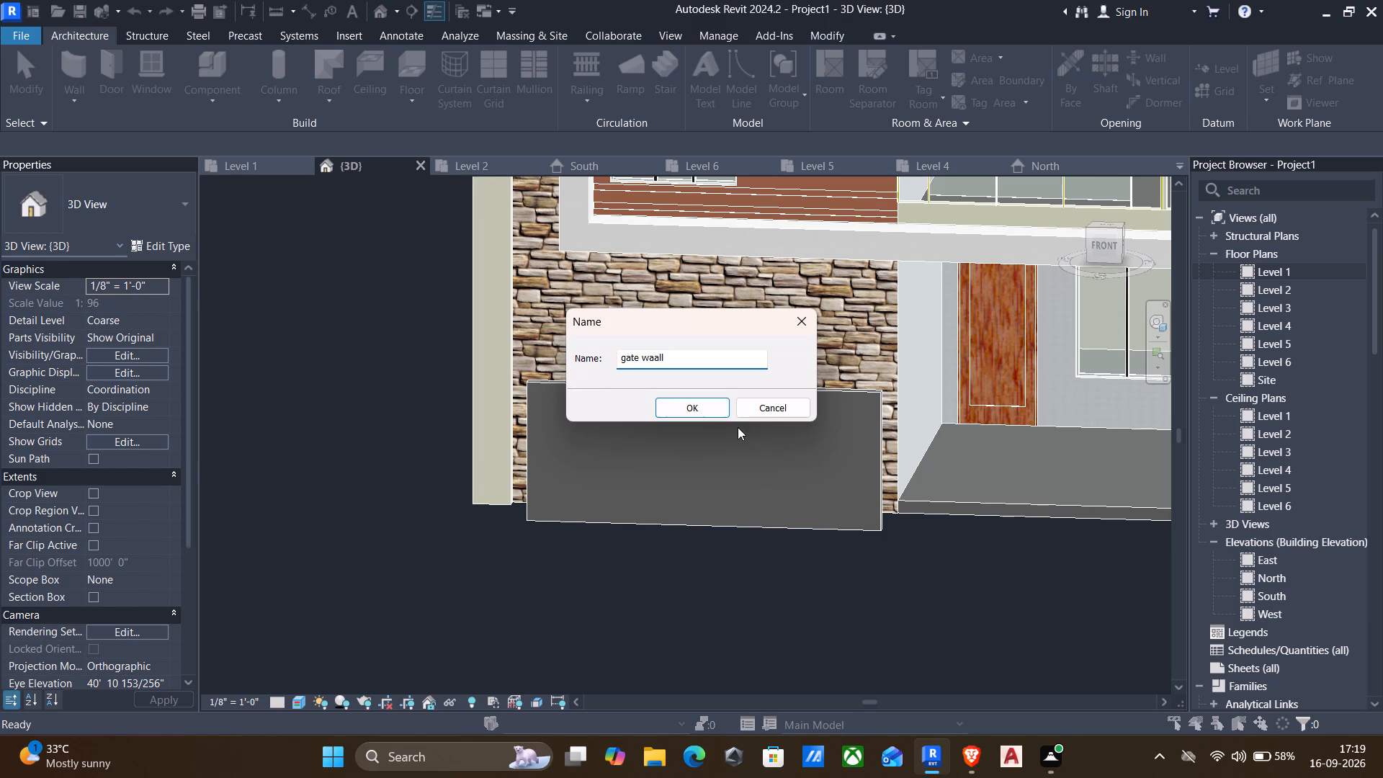
{"action": "left_click", "coordinate": [684, 407]}
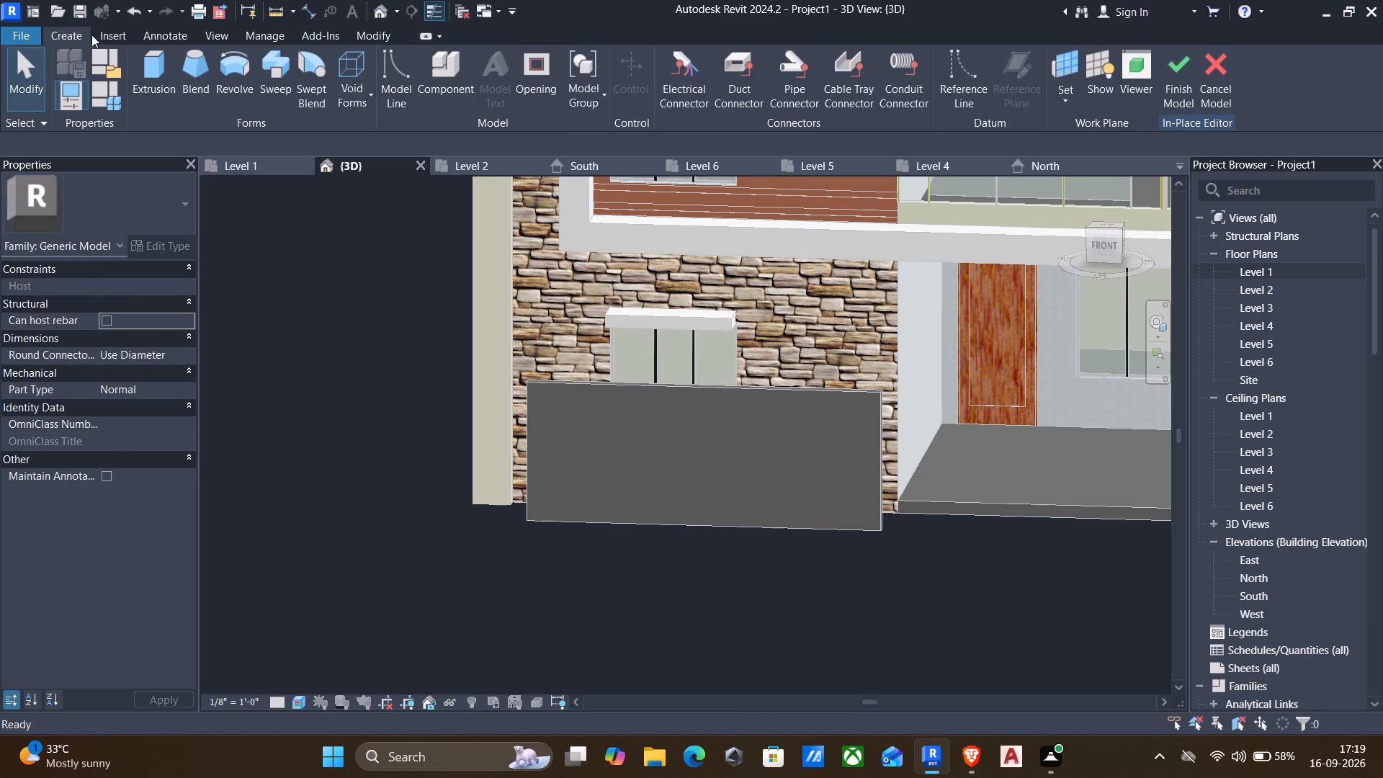
Start an extrusion in the in-place model and set its work plane to the front face of the low front wall.
{"action": "left_click", "coordinate": [56, 35]}
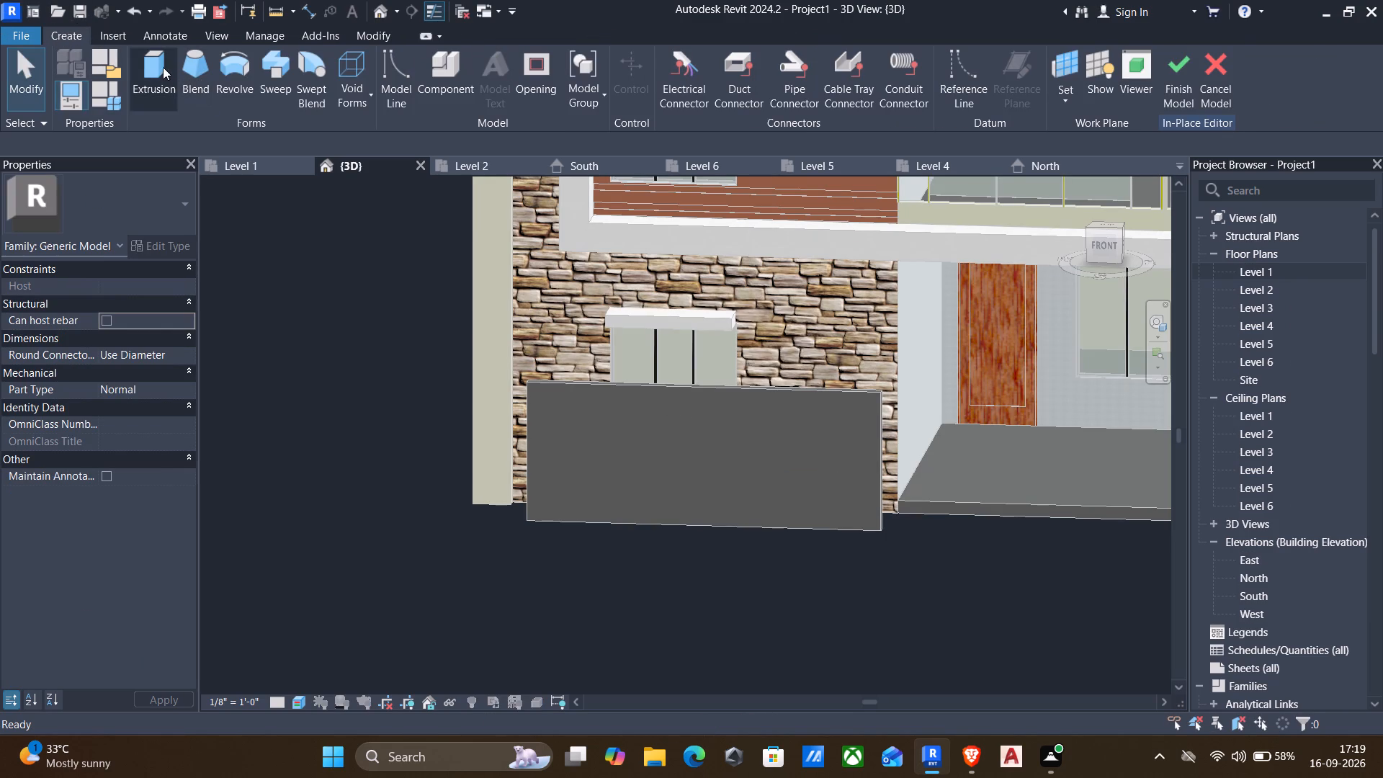
{"action": "left_click", "coordinate": [159, 67]}
{"action": "left_click", "coordinate": [828, 94]}
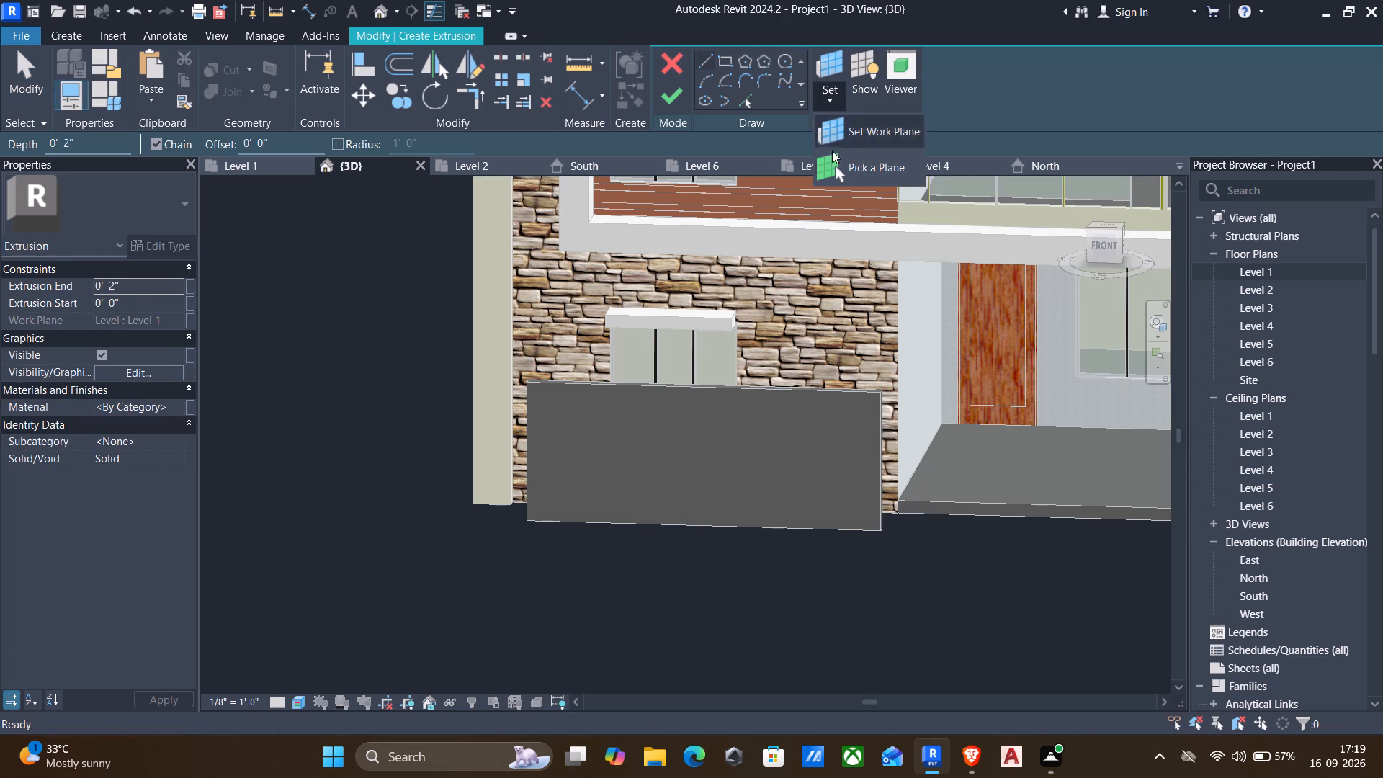
{"action": "left_click", "coordinate": [834, 163]}
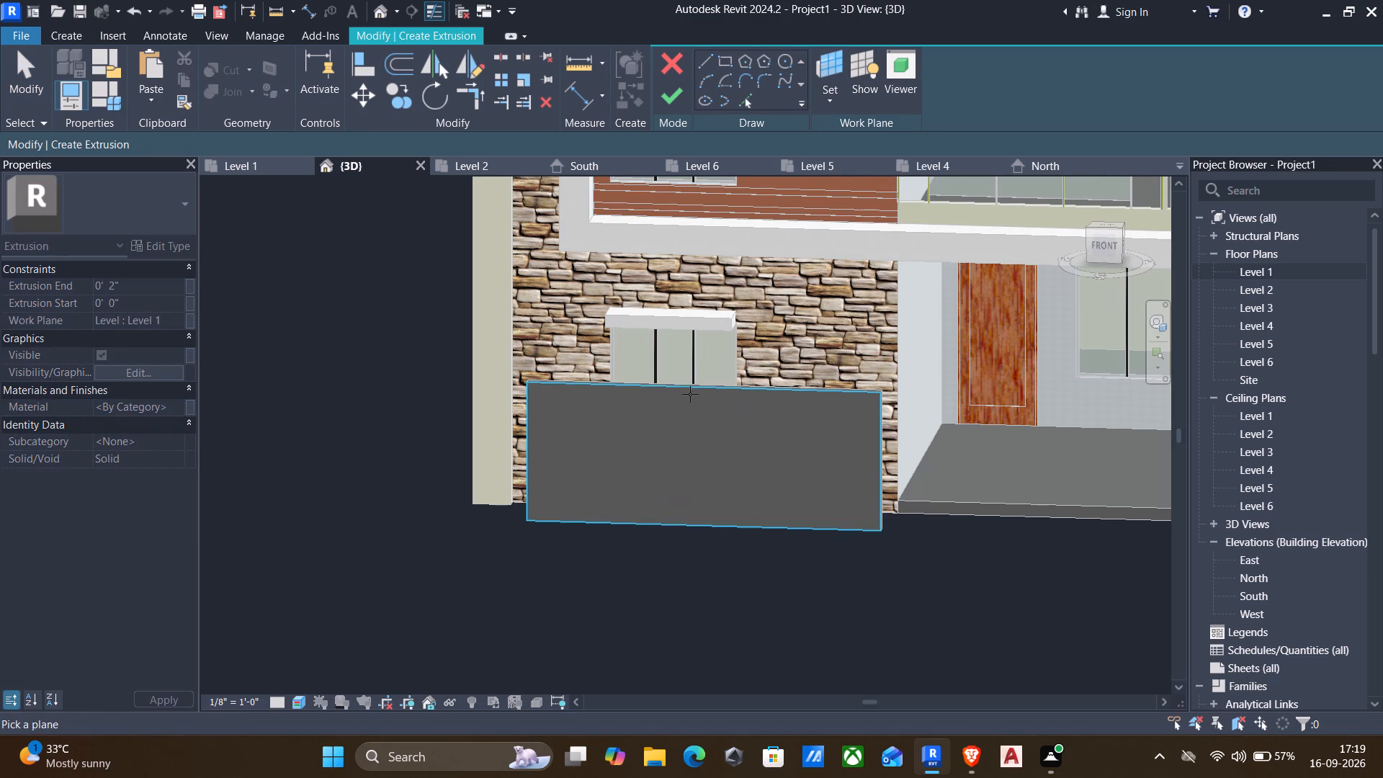
{"action": "left_click", "coordinate": [687, 390]}
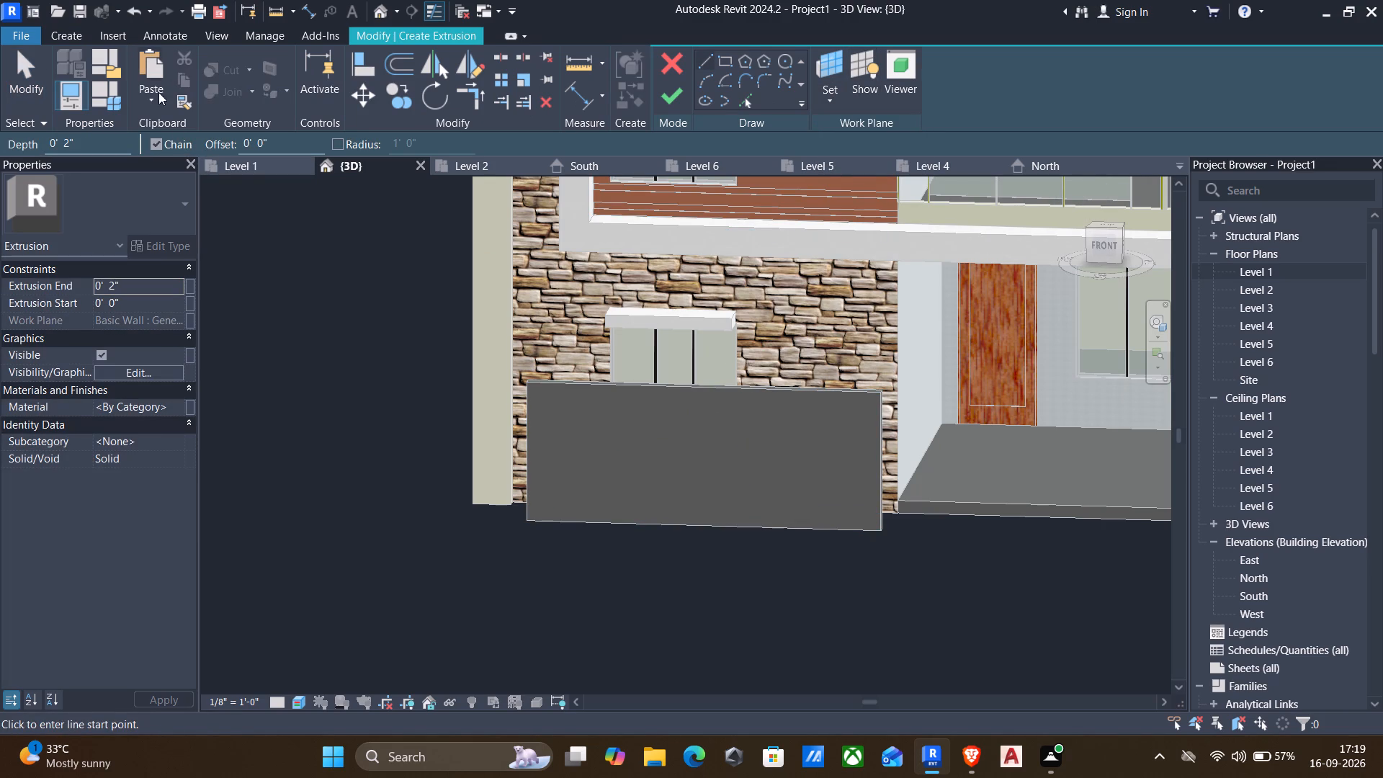
Sketch a rectangle about 12' 7" by 5' 7" from the wall's upper outer corner down to its bottom edge, short of the porch-side end.
{"action": "left_click", "coordinate": [730, 59]}
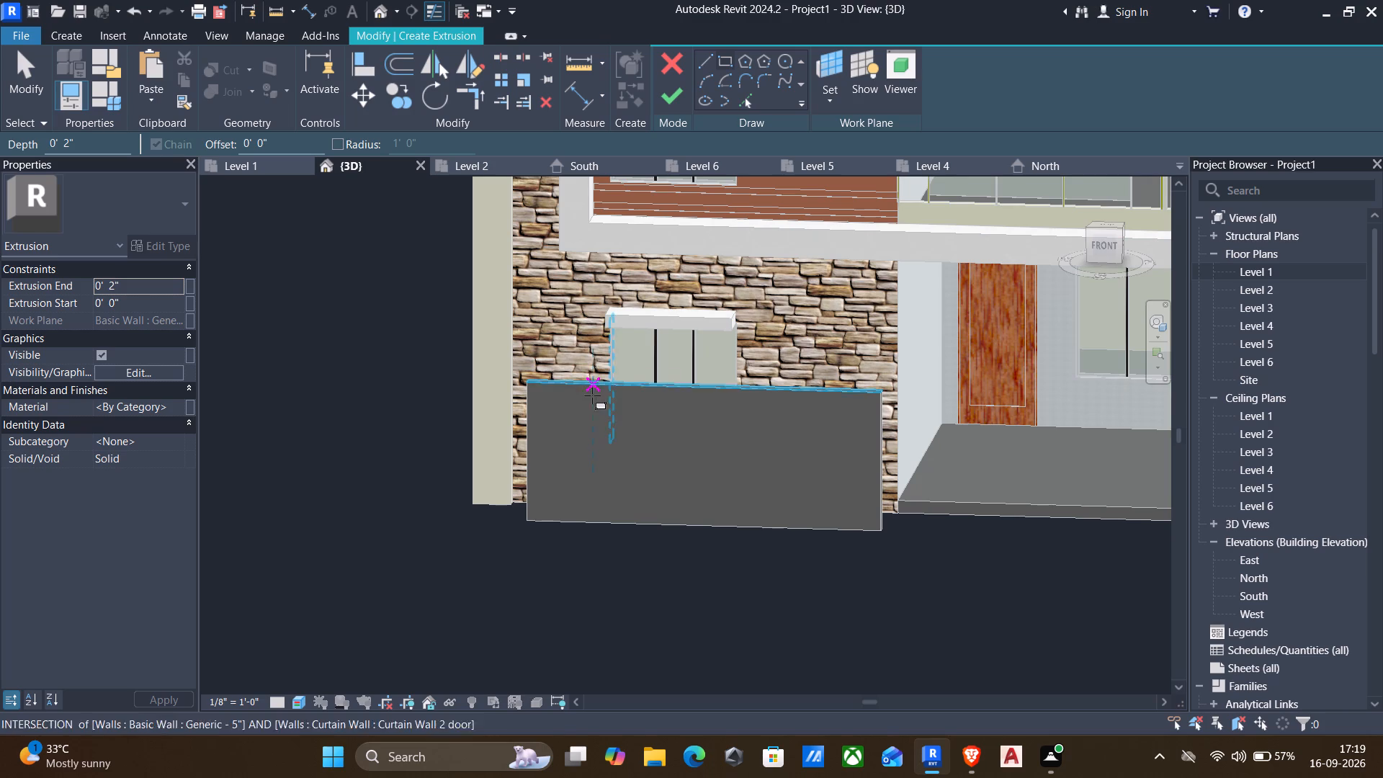
{"action": "left_click", "coordinate": [531, 381]}
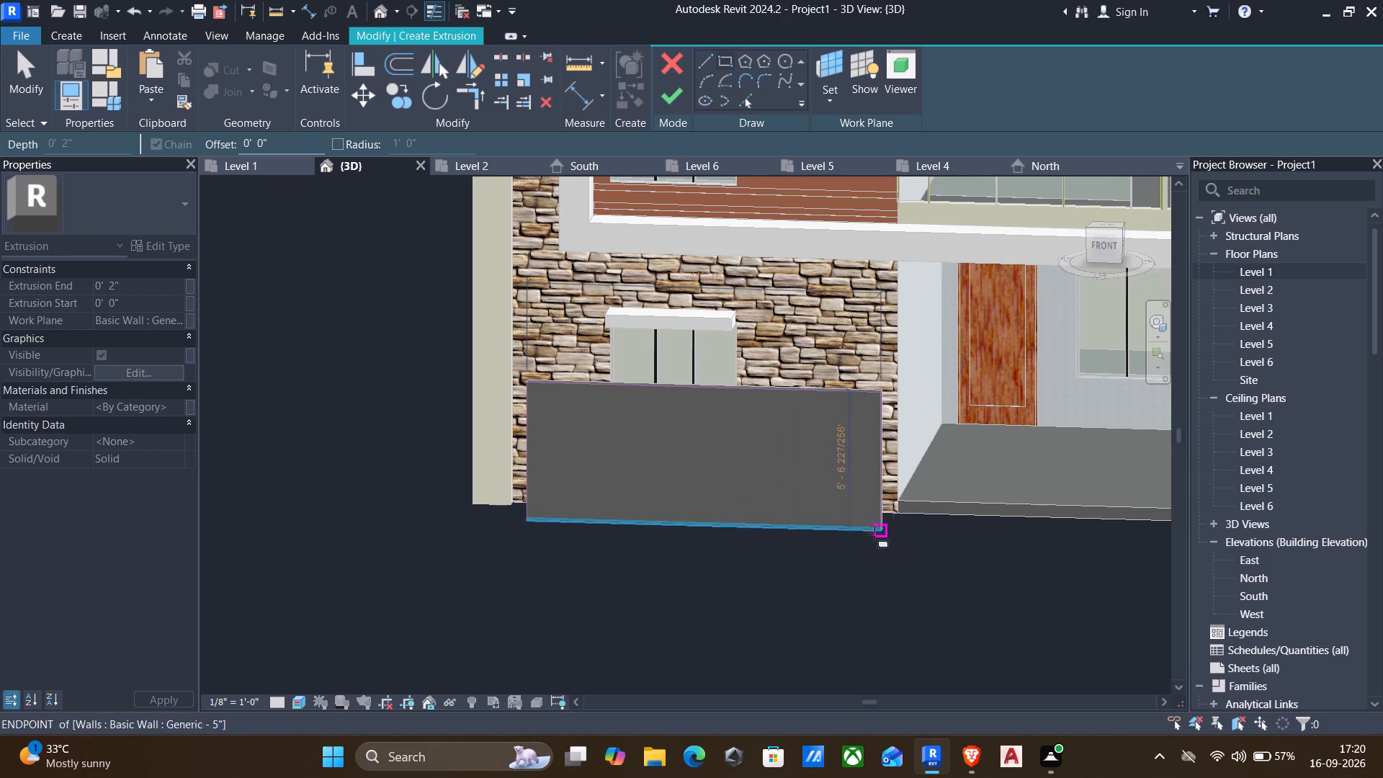
{"action": "left_click", "coordinate": [845, 537]}
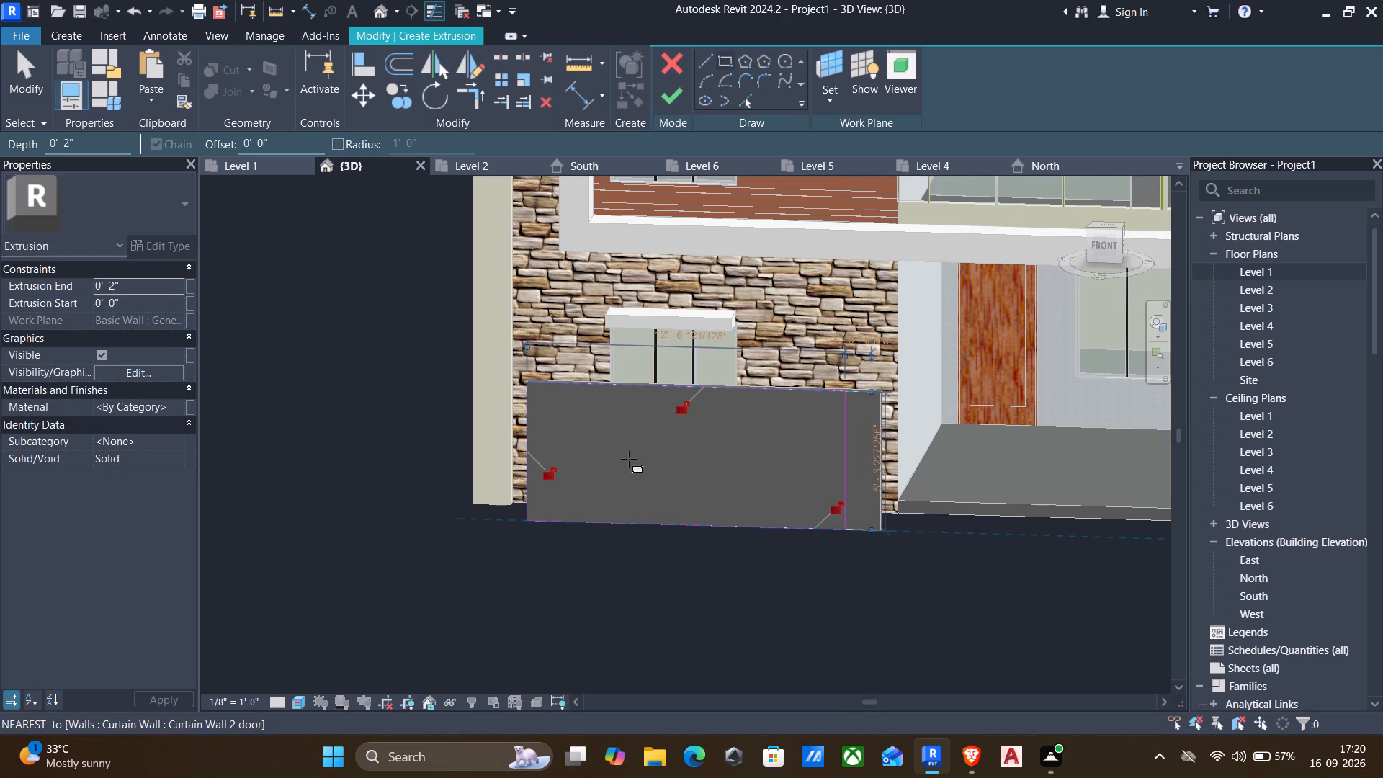
{"action": "key", "text": "Escape"}
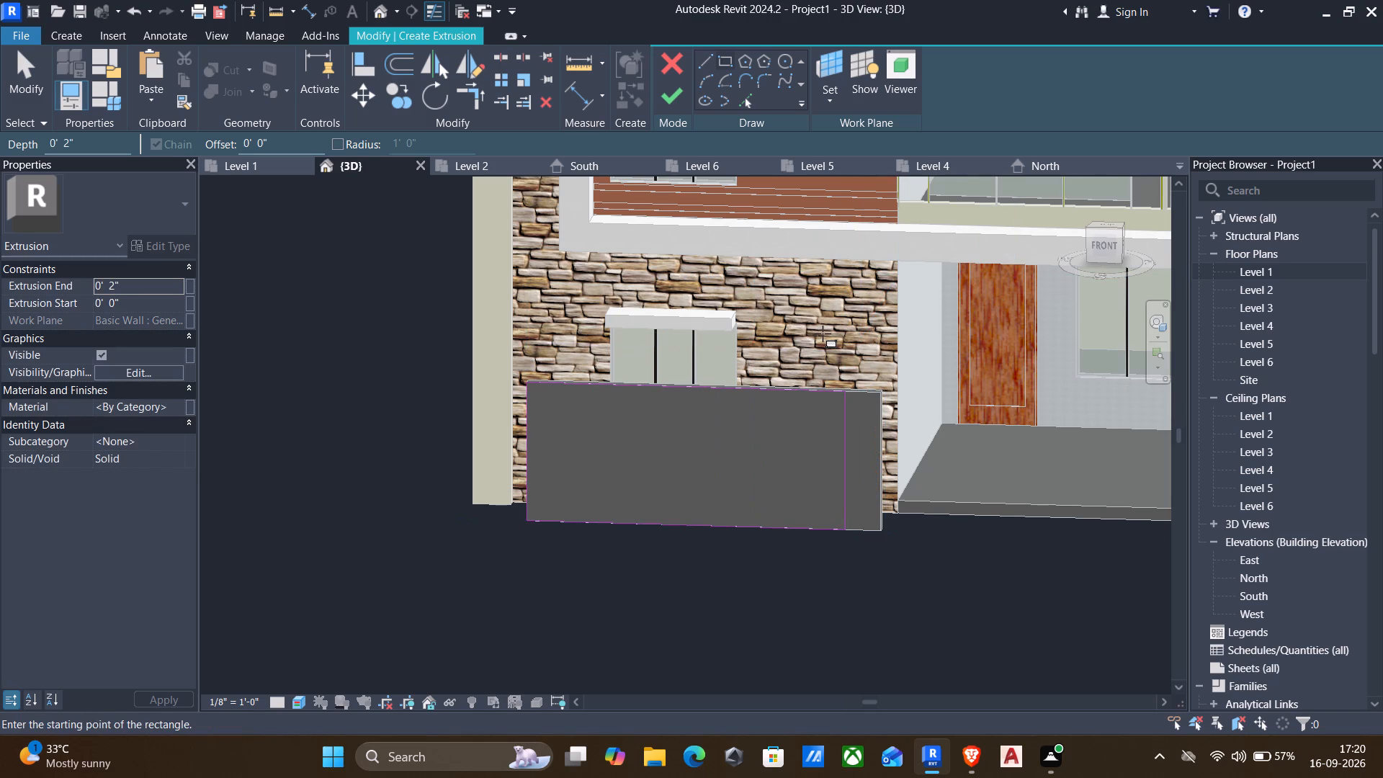
Sketch a second rectangle inside the first one, offset 1' inward from its corners.
{"action": "left_click", "coordinate": [531, 385]}
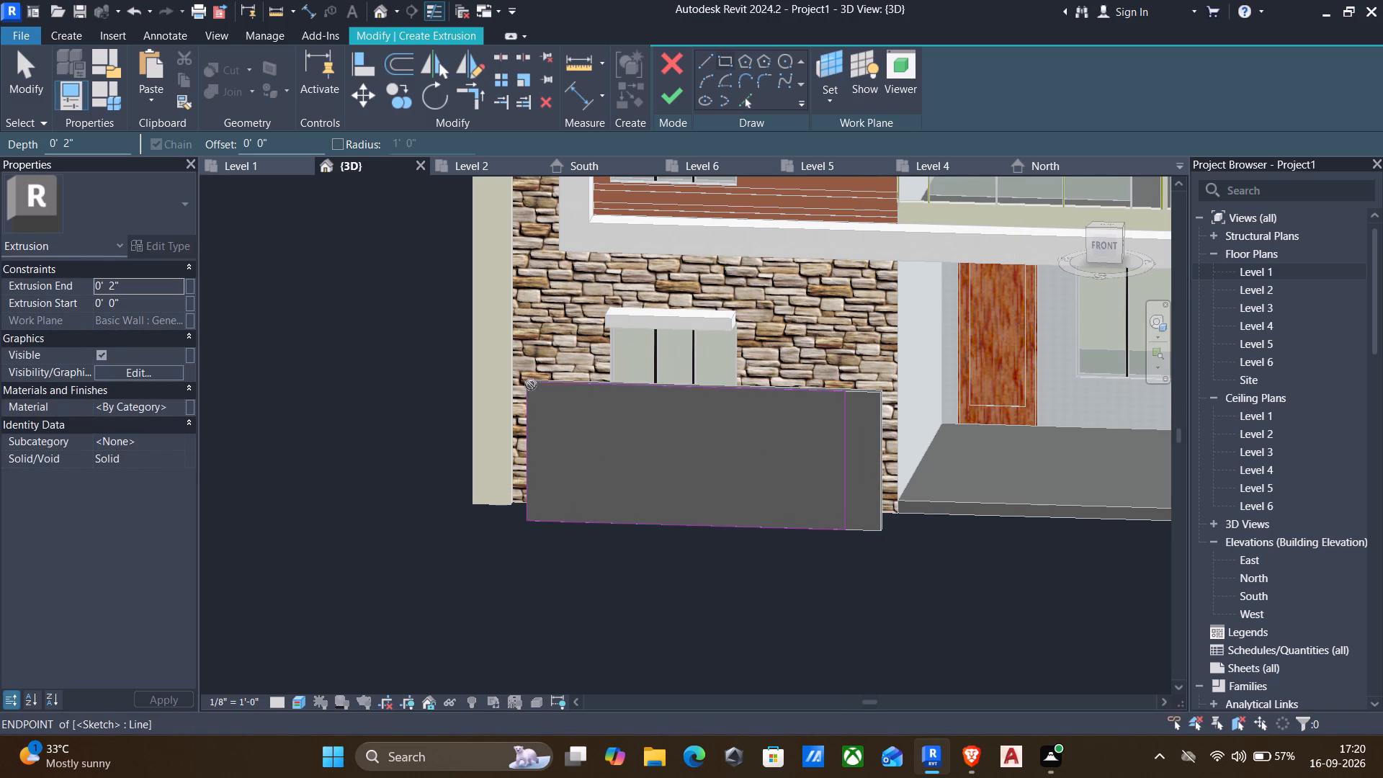
{"action": "key", "text": "Escape"}
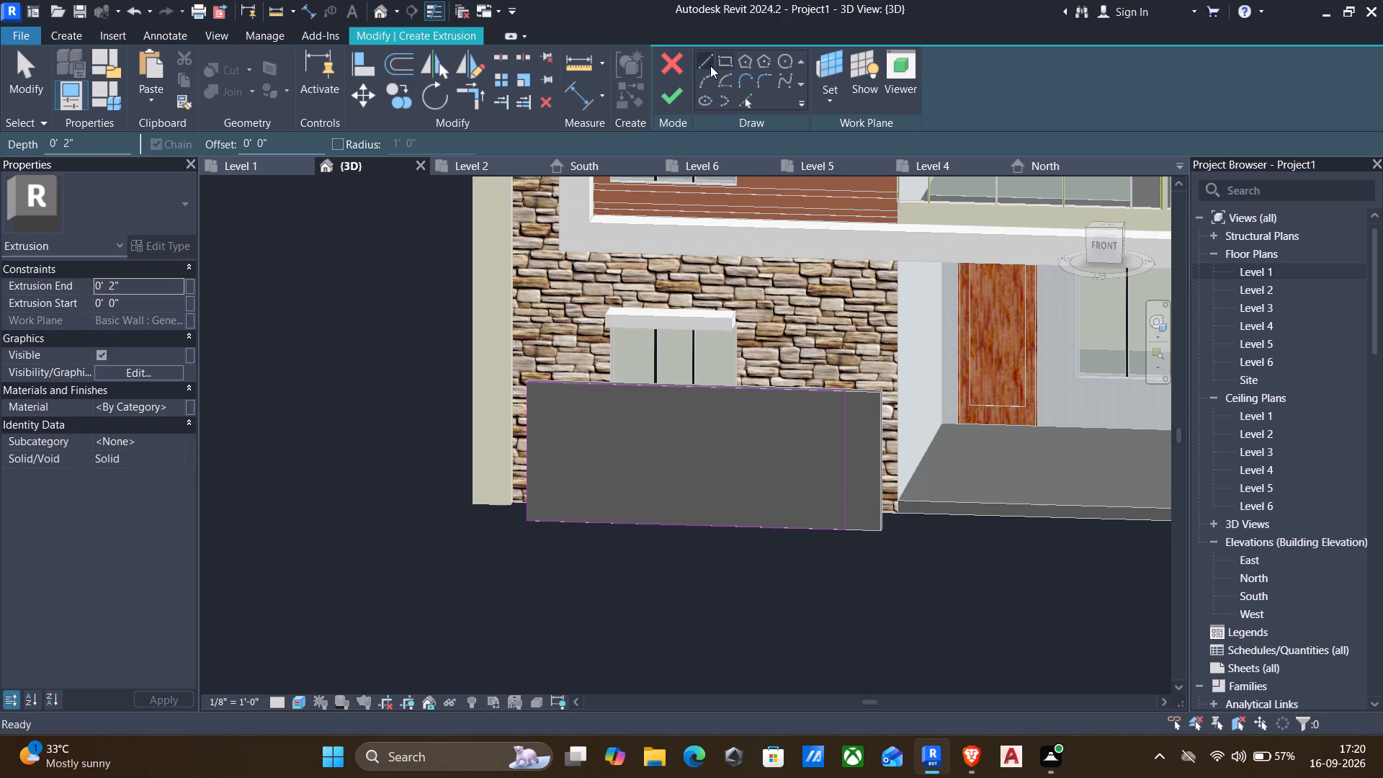
{"action": "left_click", "coordinate": [722, 63]}
{"action": "left_click_drag", "start_coordinate": [305, 136], "coordinate": [305, 137]}
{"action": "left_click_drag", "start_coordinate": [305, 137], "coordinate": [177, 148]}
{"action": "type", "text": "1'"}
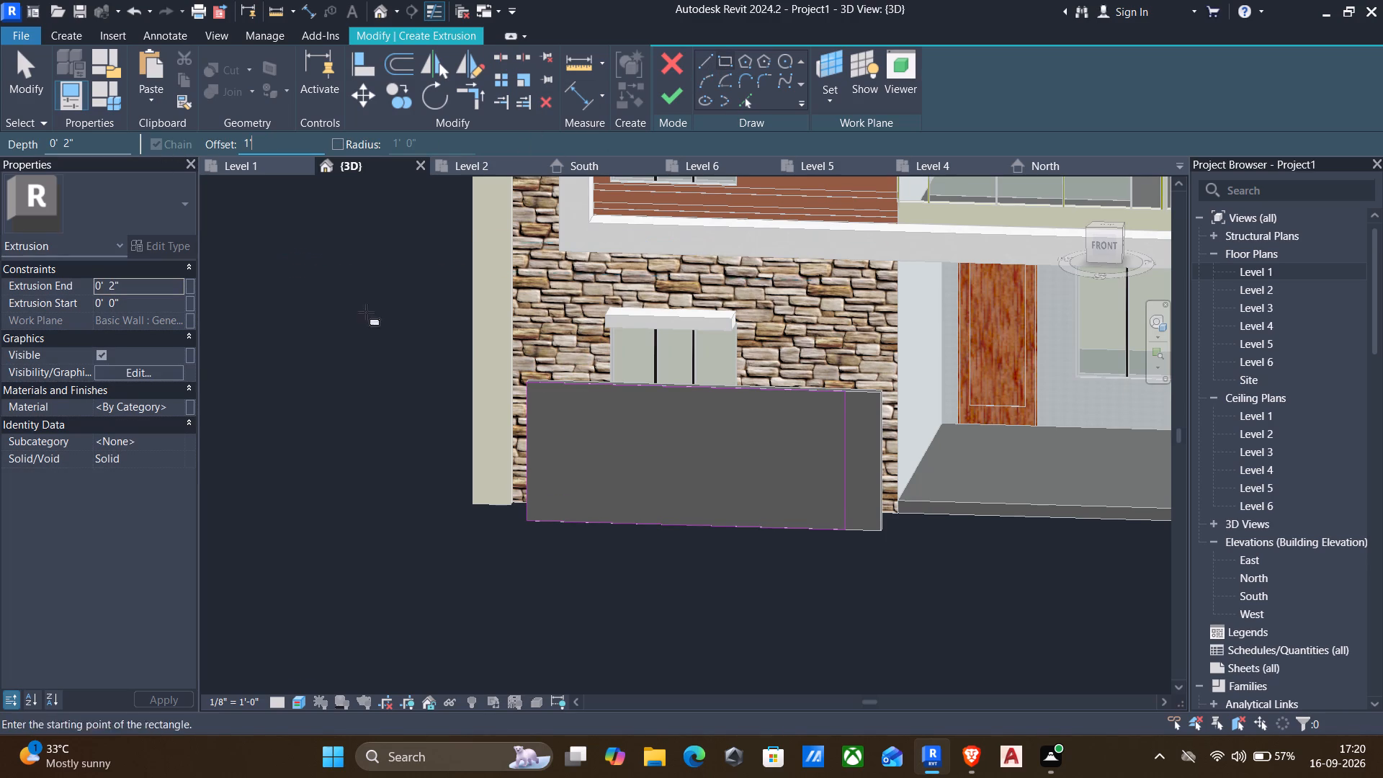
{"action": "key", "text": "Return"}
{"action": "left_click", "coordinate": [532, 384]}
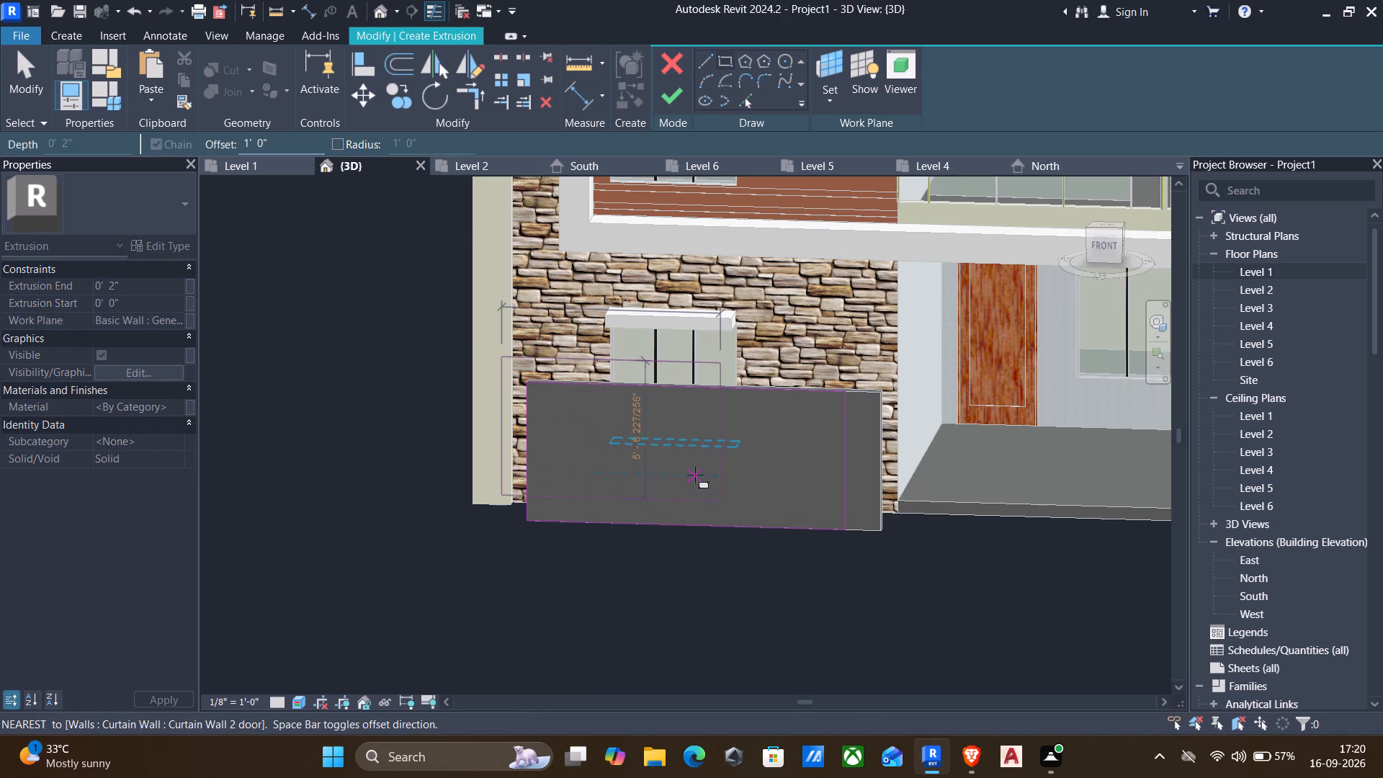
{"action": "key", "text": "space"}
{"action": "left_click", "coordinate": [841, 527]}
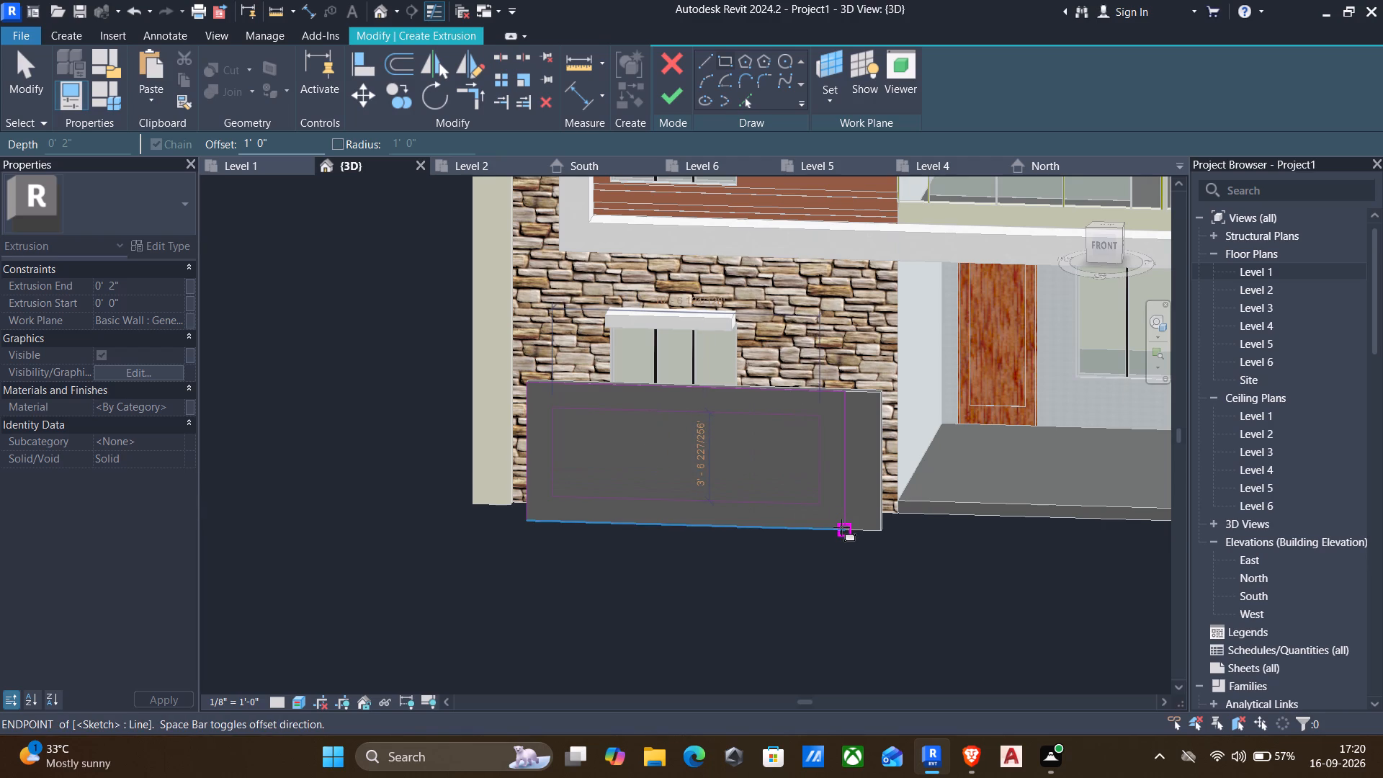
{"action": "key", "text": "Escape"}
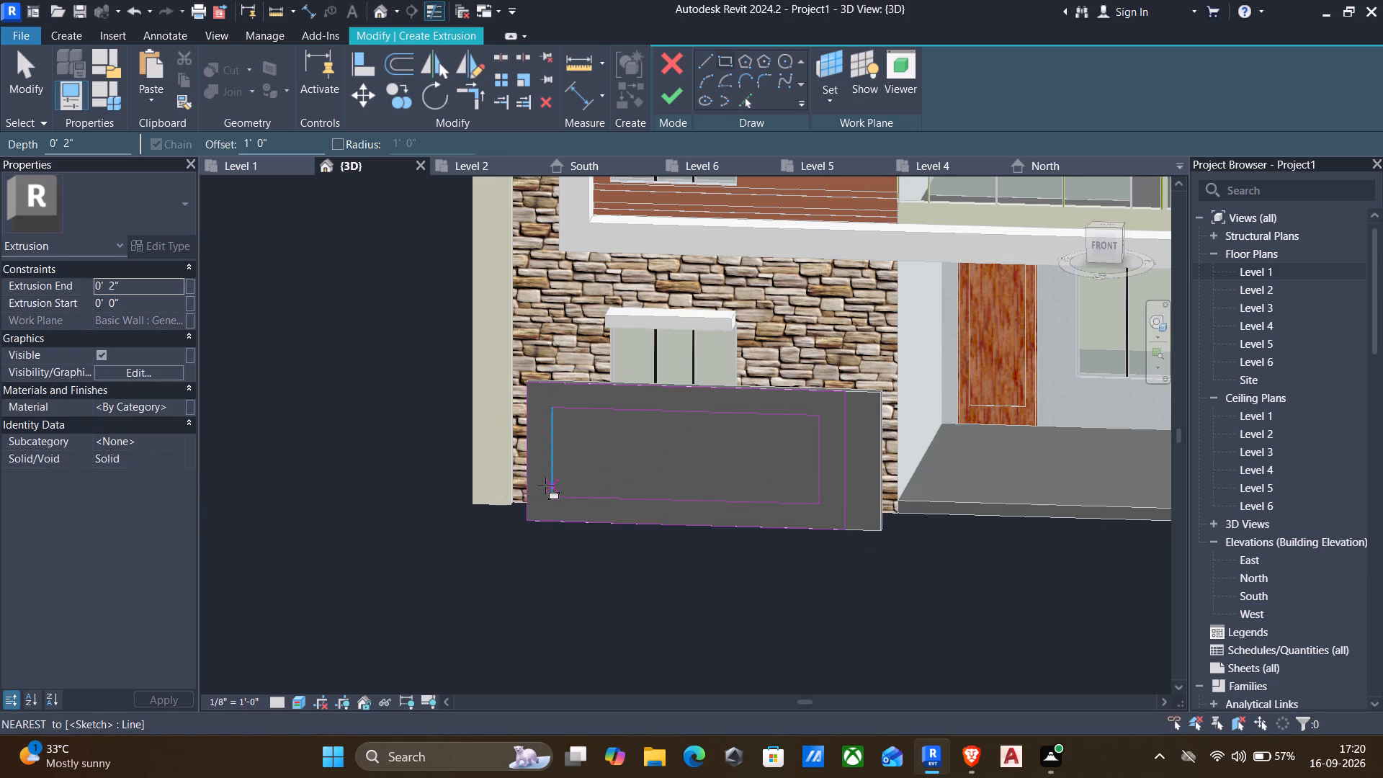
{"action": "scroll", "coordinate": [544, 488], "scroll_direction": "up", "scroll_amount": 3}
{"action": "key", "text": "Escape"}
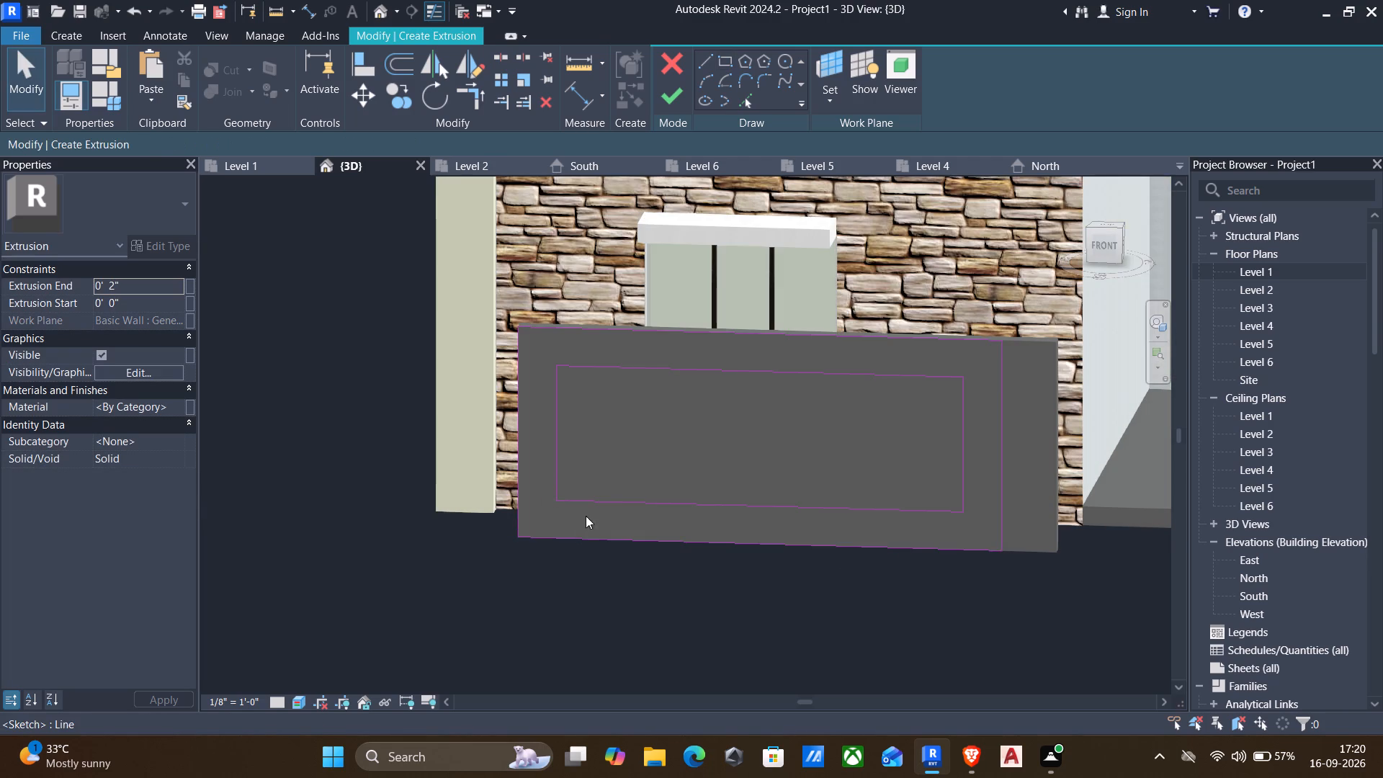
Delete the bottom line of the inner rectangle.
{"action": "left_click", "coordinate": [594, 504]}
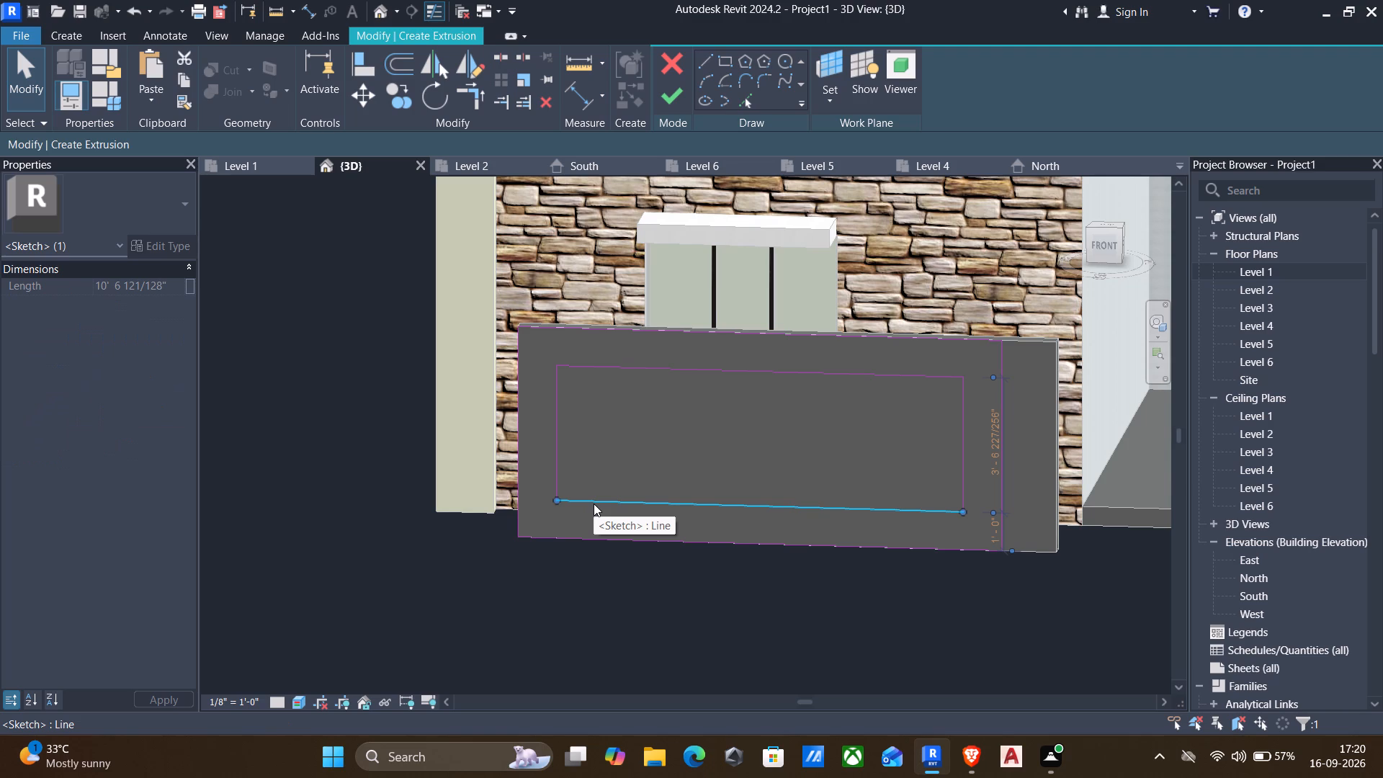
{"action": "key", "text": "Delete"}
Split the outer rectangle's bottom line about 1' 7" inside the inner outline's outer-end vertical line.
{"action": "scroll", "coordinate": [326, 443], "scroll_direction": "up", "scroll_amount": 2}
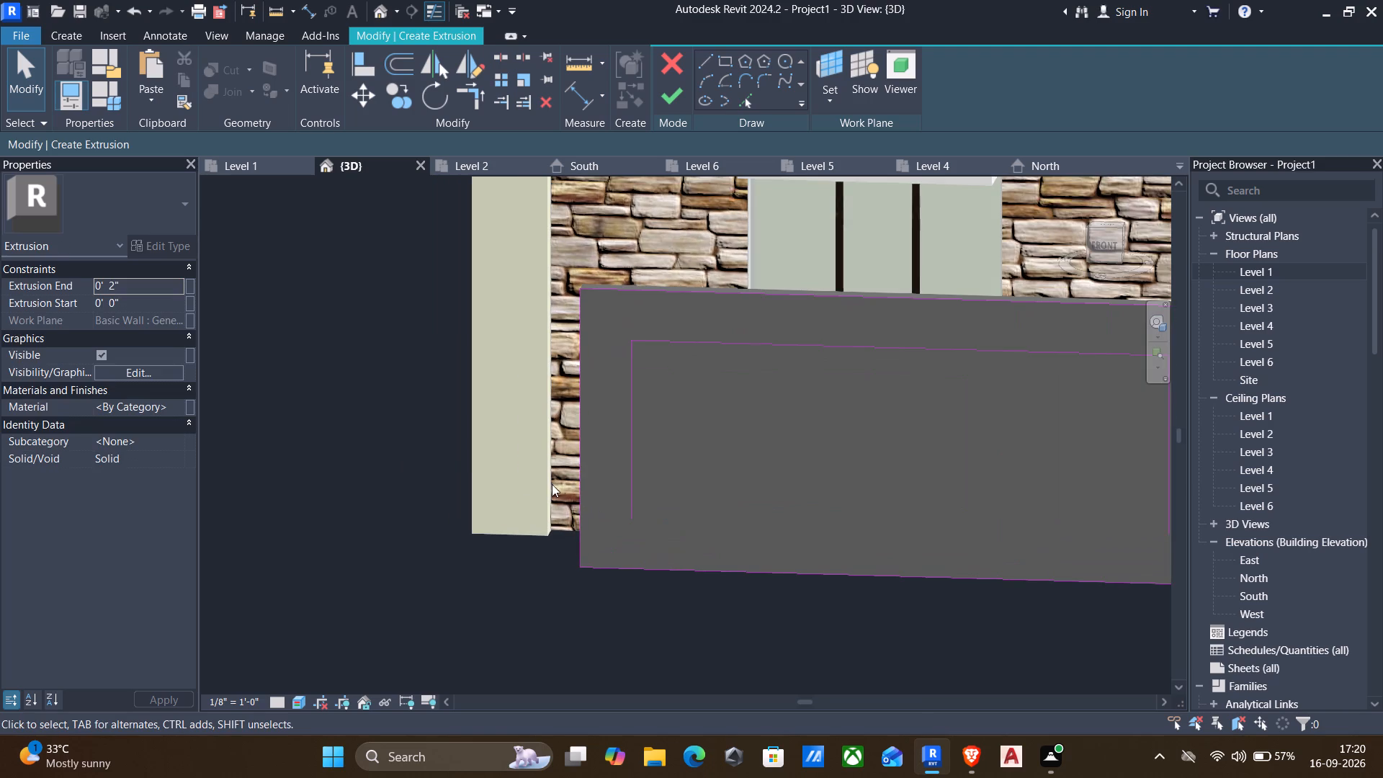
{"action": "middle_click_drag", "start_coordinate": [614, 504], "coordinate": [604, 420]}
{"action": "scroll", "coordinate": [614, 504], "scroll_direction": "up", "scroll_amount": 1}
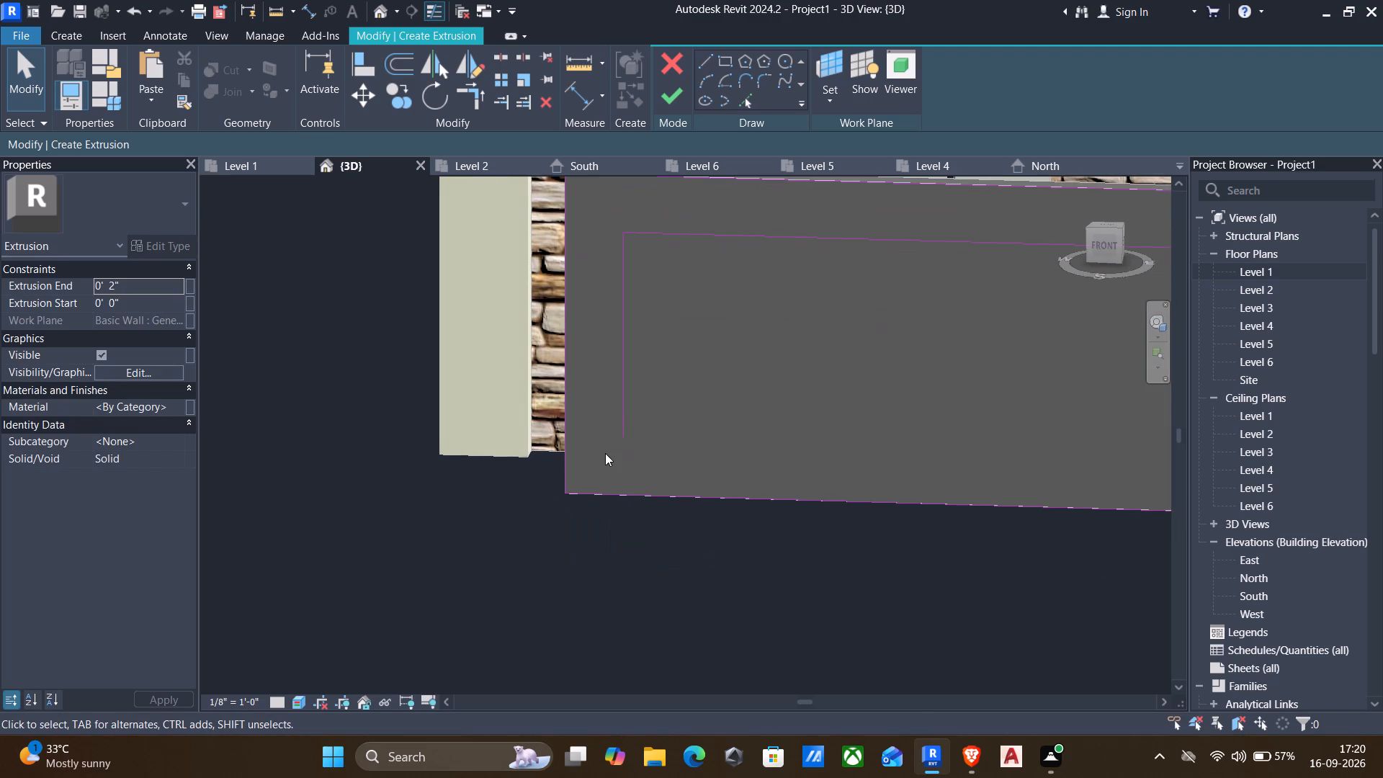
{"action": "key", "text": "s"}
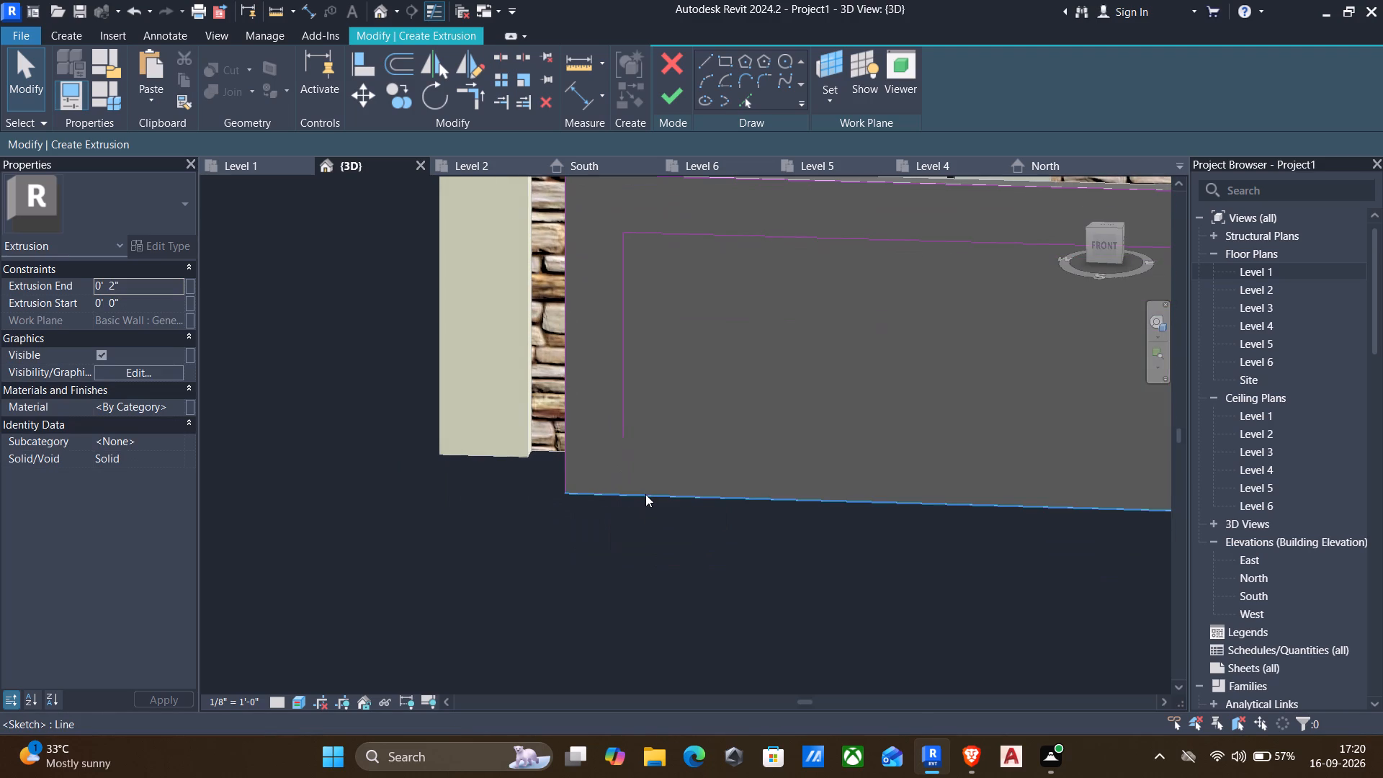
{"action": "key", "text": "l"}
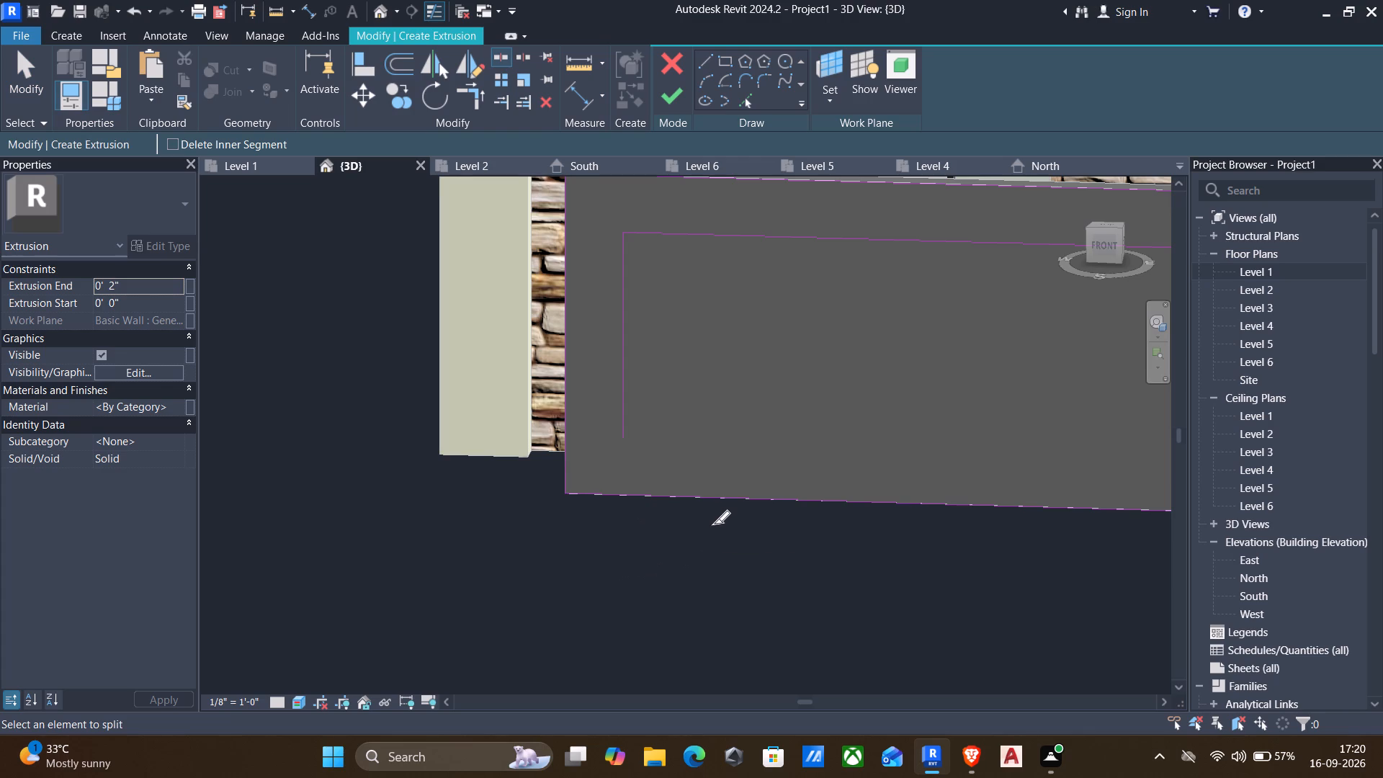
{"action": "left_click", "coordinate": [718, 498]}
{"action": "key", "text": "Escape"}
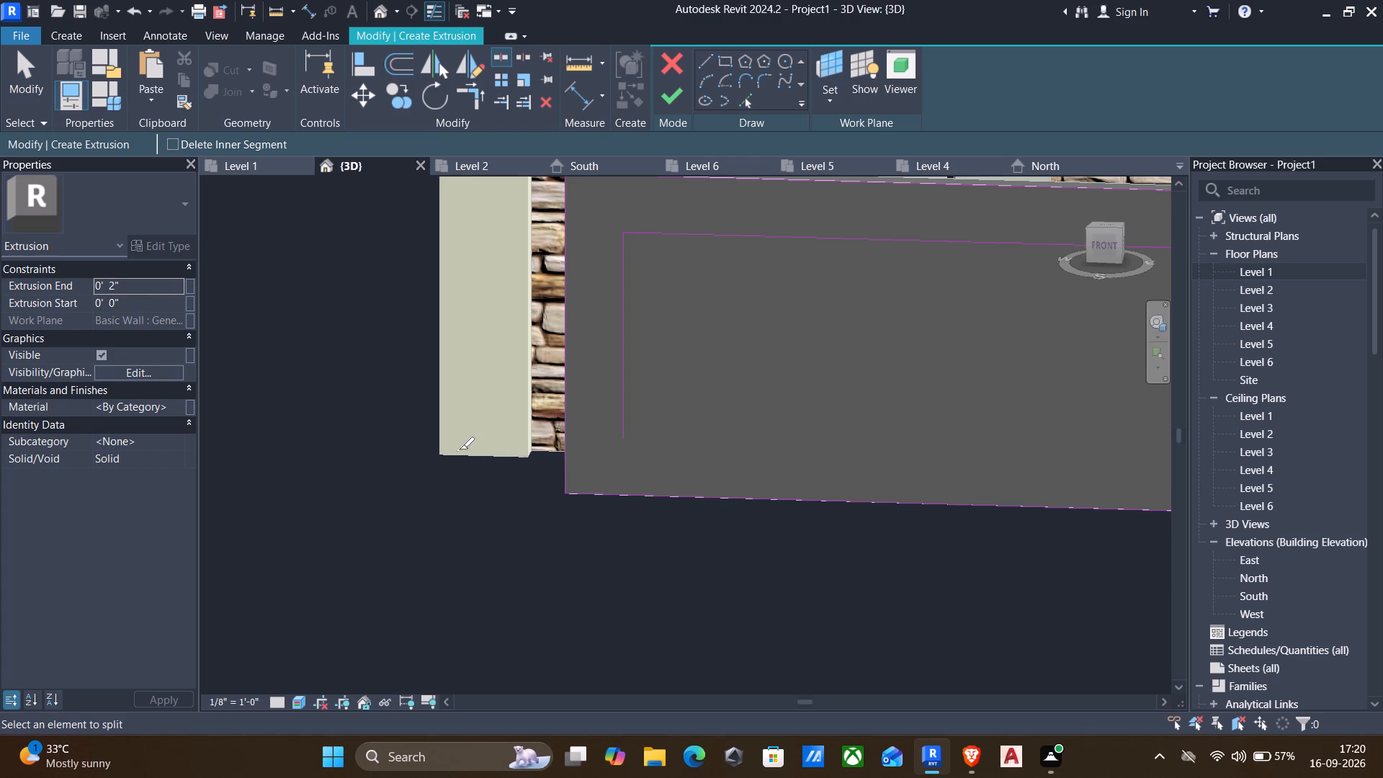
{"action": "key", "text": "Escape"}
Trim and extend both inner vertical lines to the outer bottom line segments, closing the profile as an inverted U.
{"action": "type", "text": "tr"}
{"action": "left_click", "coordinate": [604, 493]}
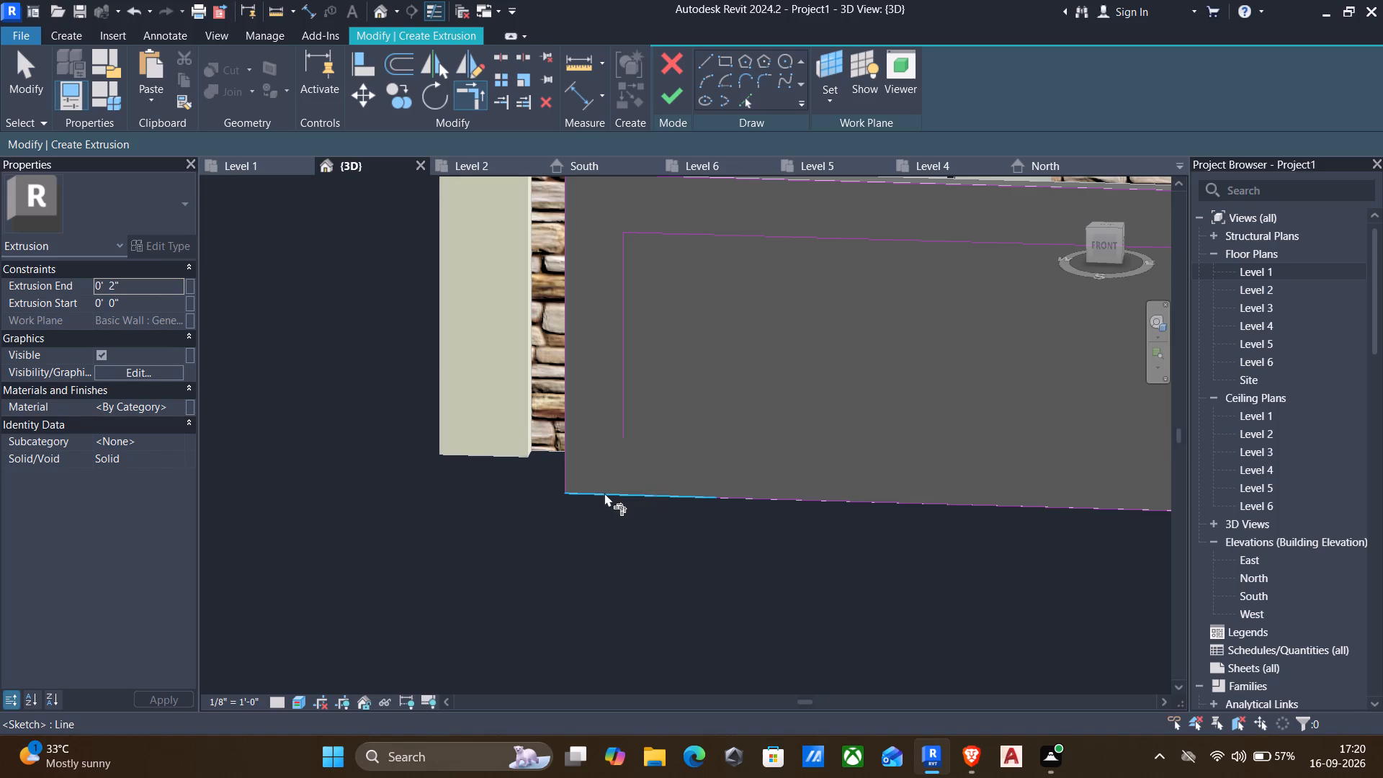
{"action": "left_click", "coordinate": [622, 419]}
{"action": "scroll", "coordinate": [614, 439], "scroll_direction": "down", "scroll_amount": 3}
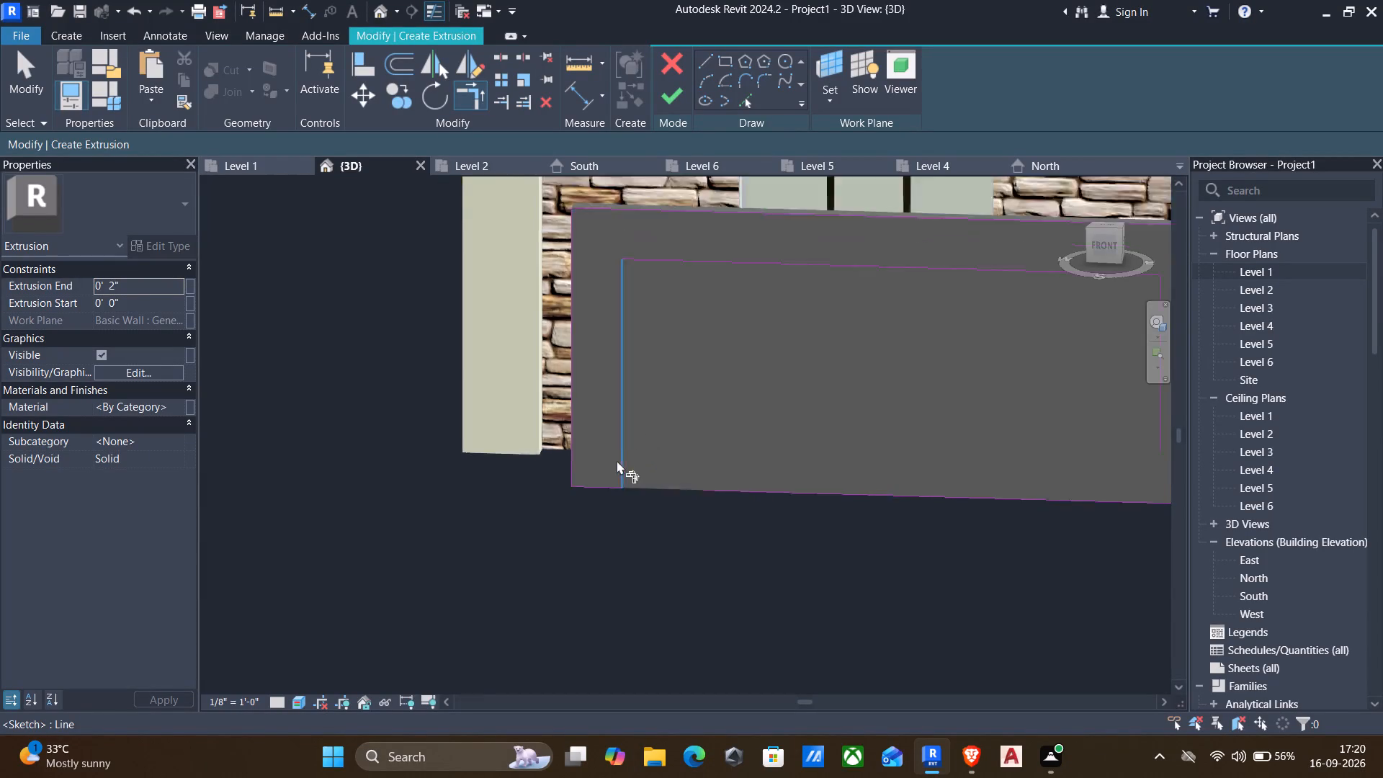
{"action": "scroll", "coordinate": [617, 460], "scroll_direction": "down", "scroll_amount": 1}
{"action": "scroll", "coordinate": [732, 493], "scroll_direction": "down", "scroll_amount": 1}
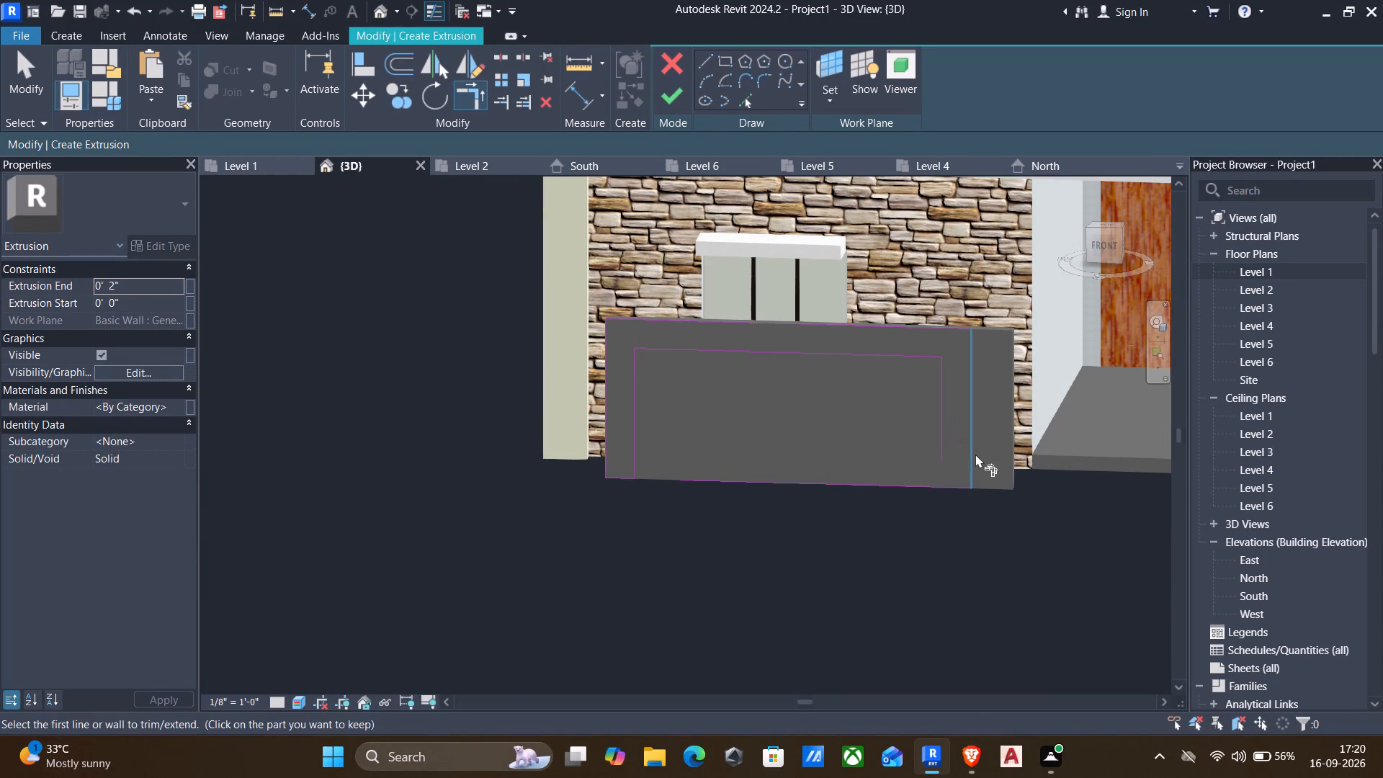
{"action": "left_click", "coordinate": [946, 490]}
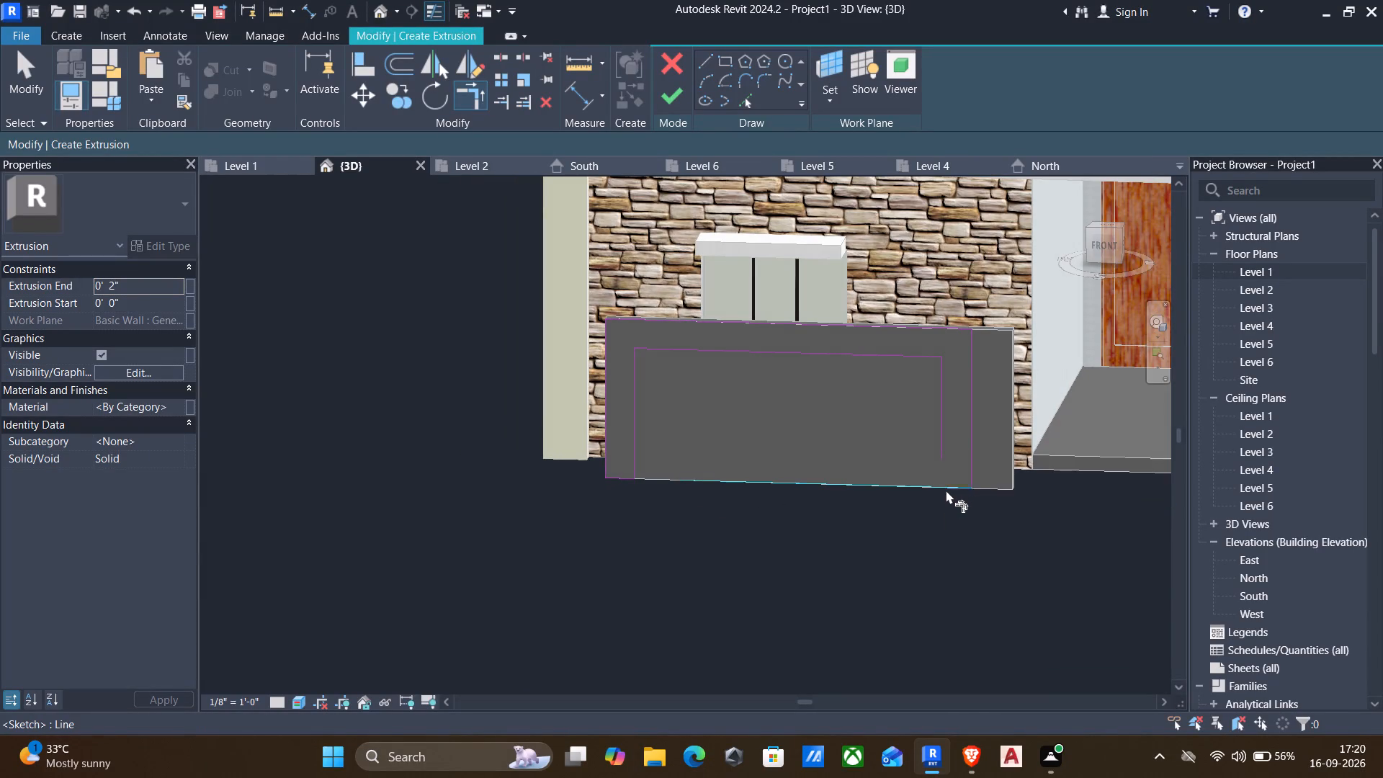
{"action": "left_click", "coordinate": [944, 441]}
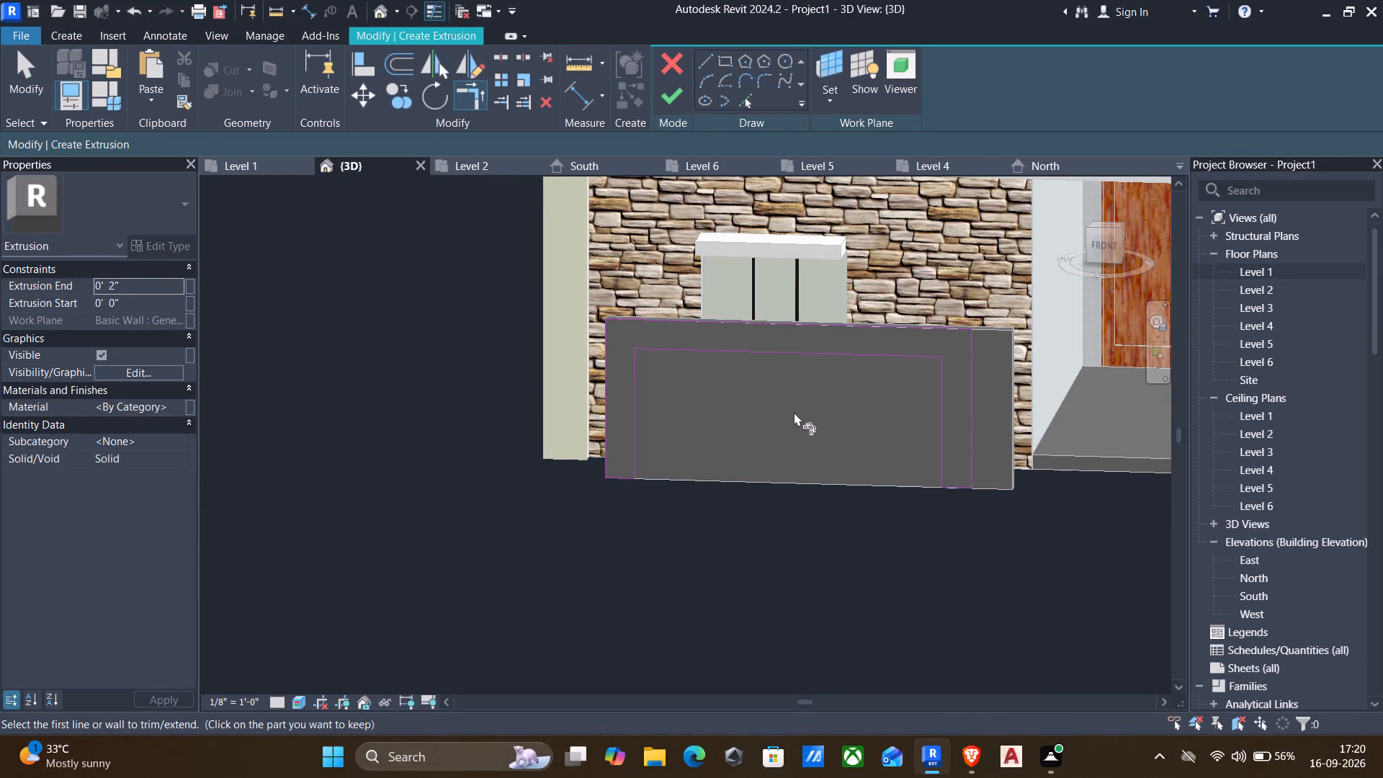
Finish the inverted-U extrusion at a depth of 0' 2" and complete the in-place model.
{"action": "left_click", "coordinate": [680, 99]}
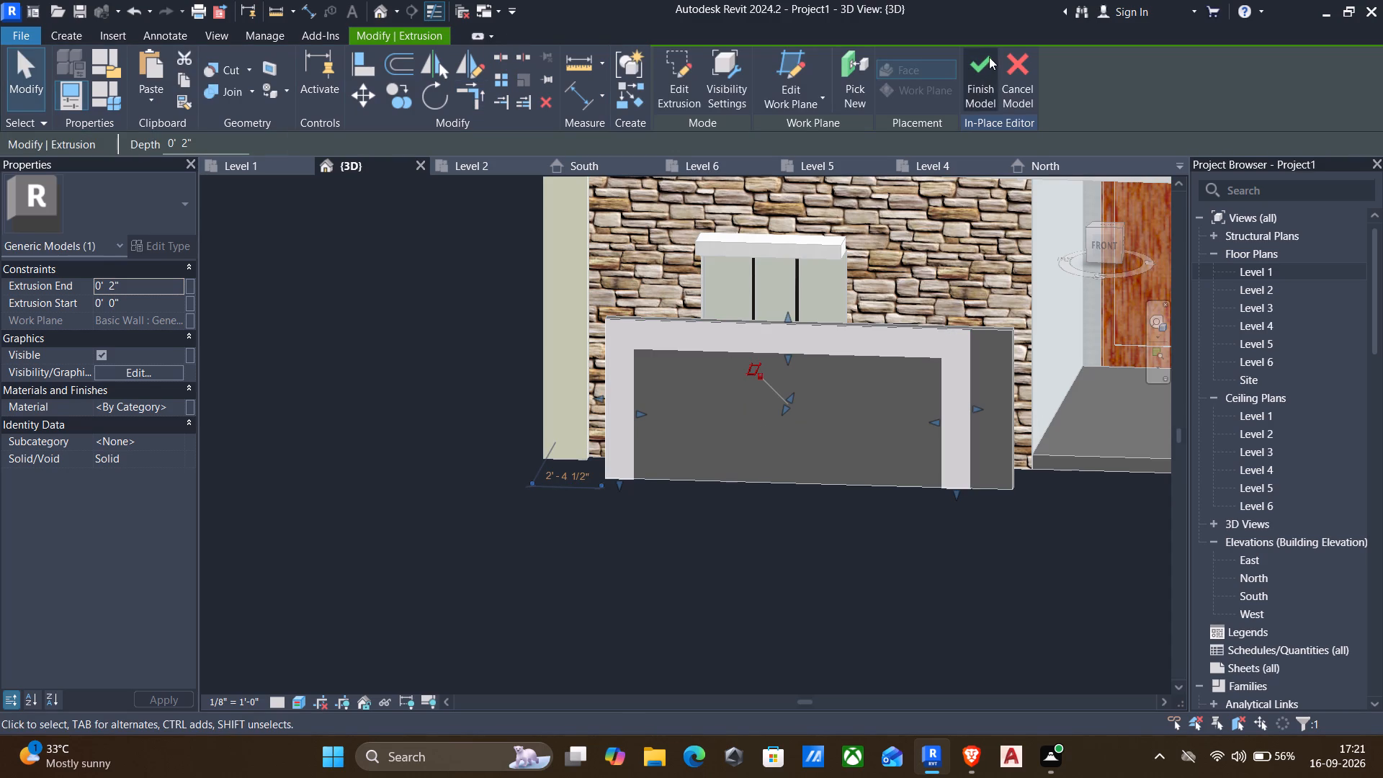
{"action": "left_click", "coordinate": [988, 58]}
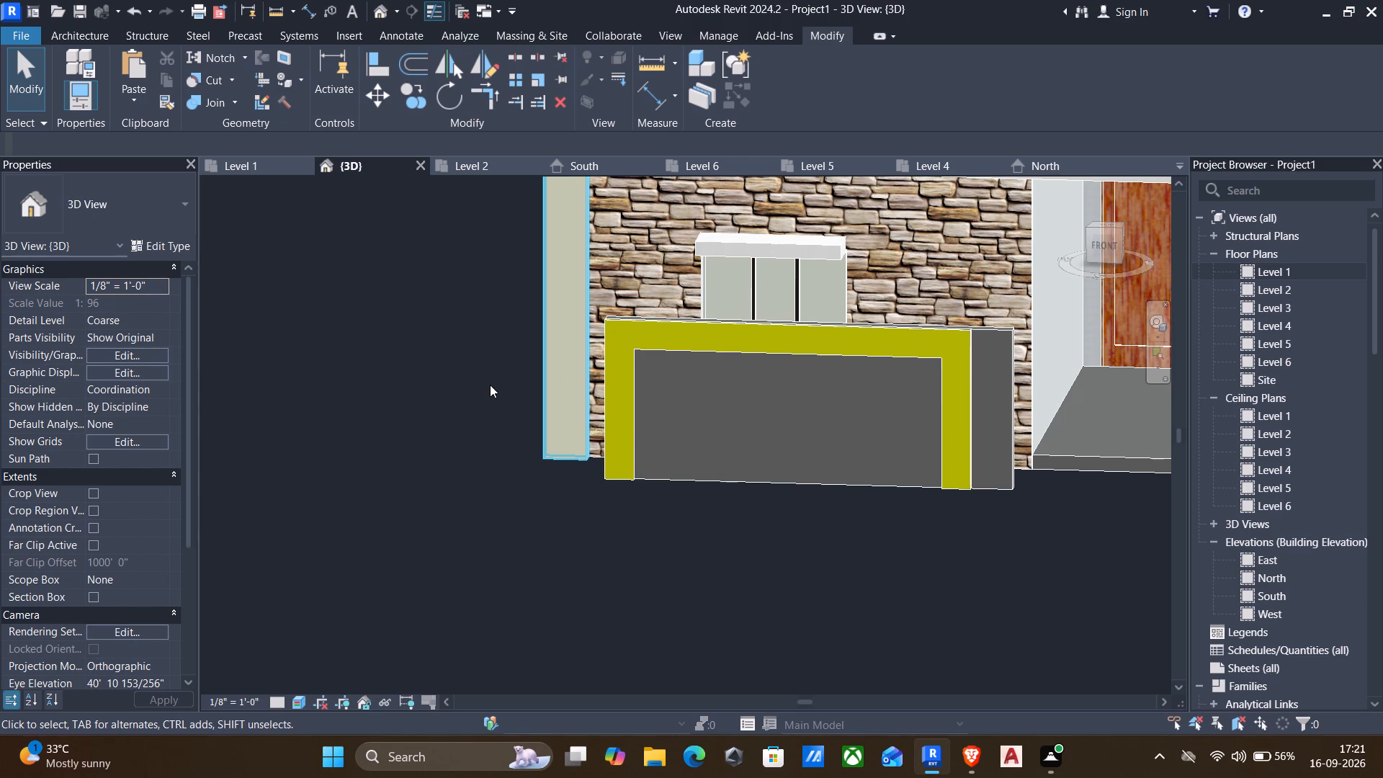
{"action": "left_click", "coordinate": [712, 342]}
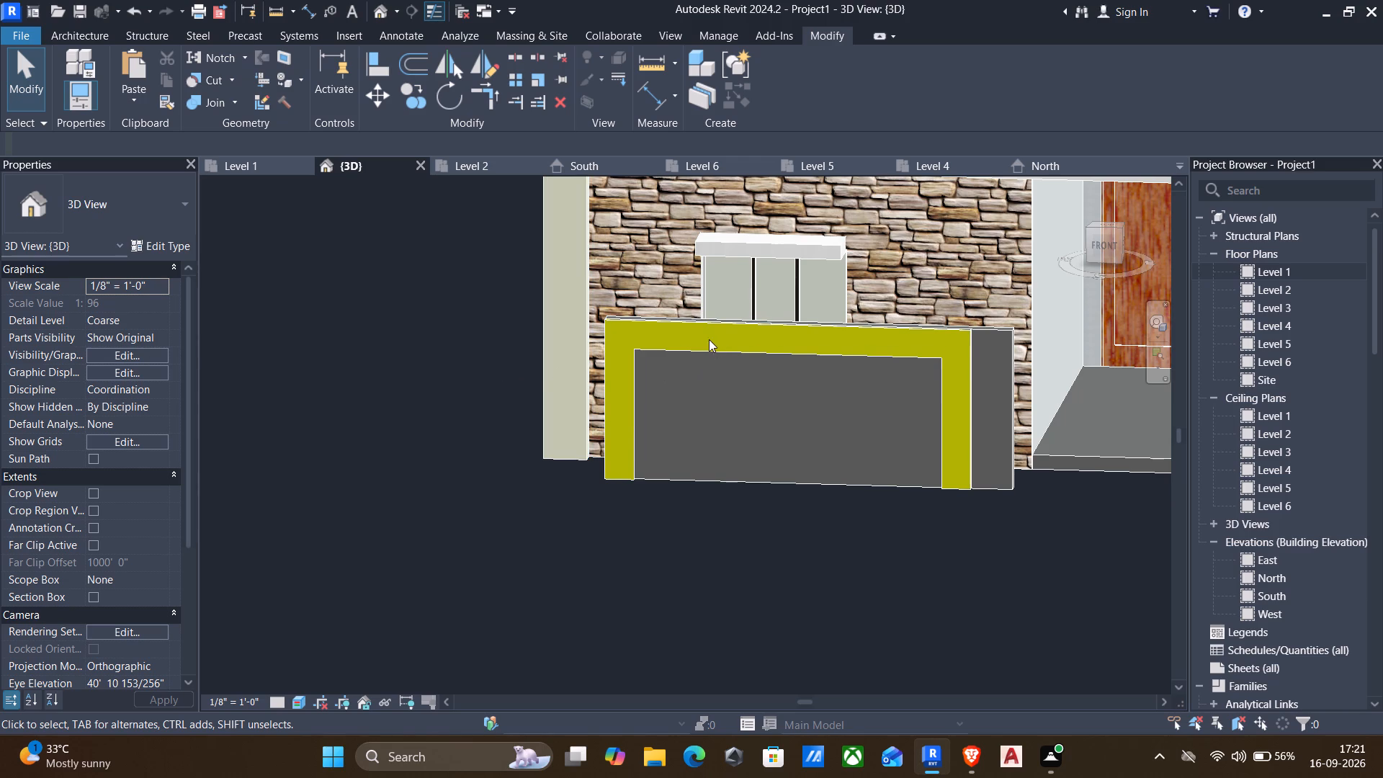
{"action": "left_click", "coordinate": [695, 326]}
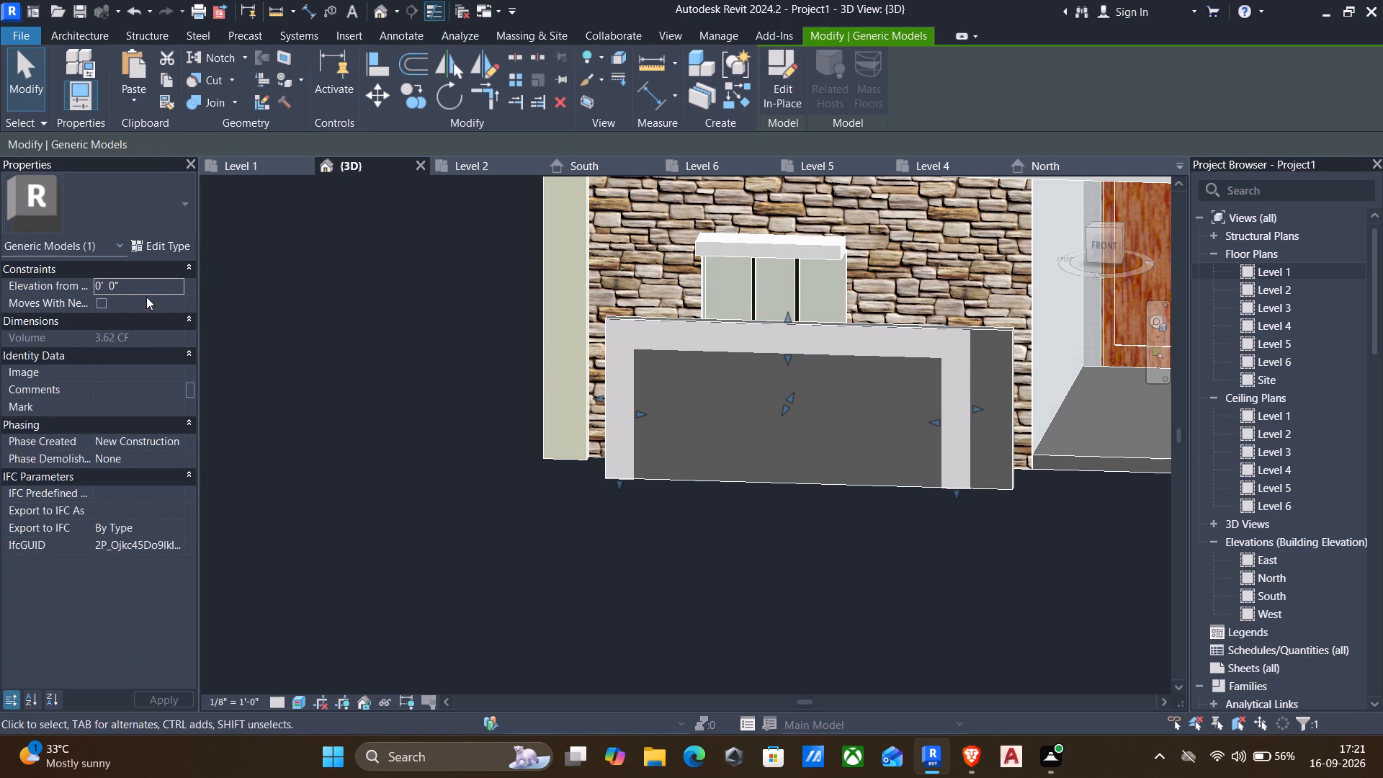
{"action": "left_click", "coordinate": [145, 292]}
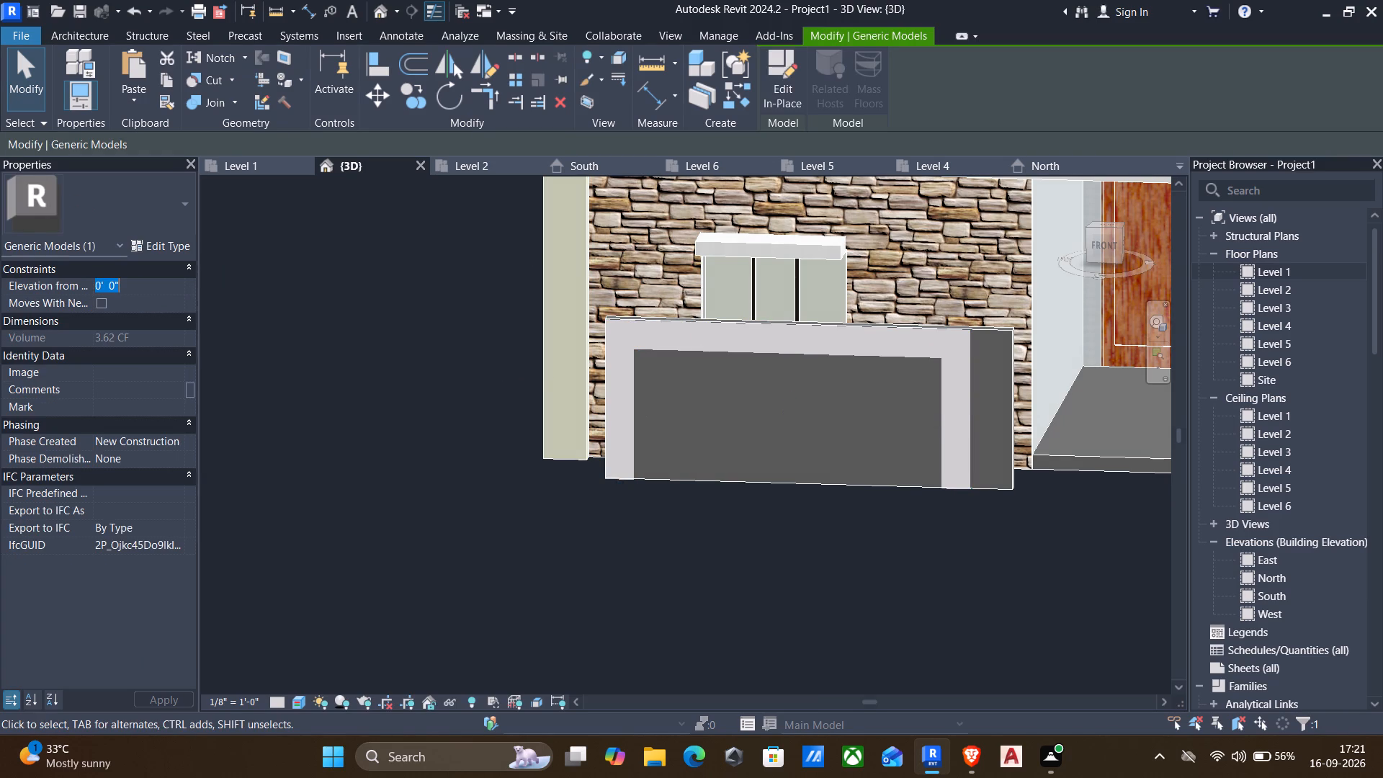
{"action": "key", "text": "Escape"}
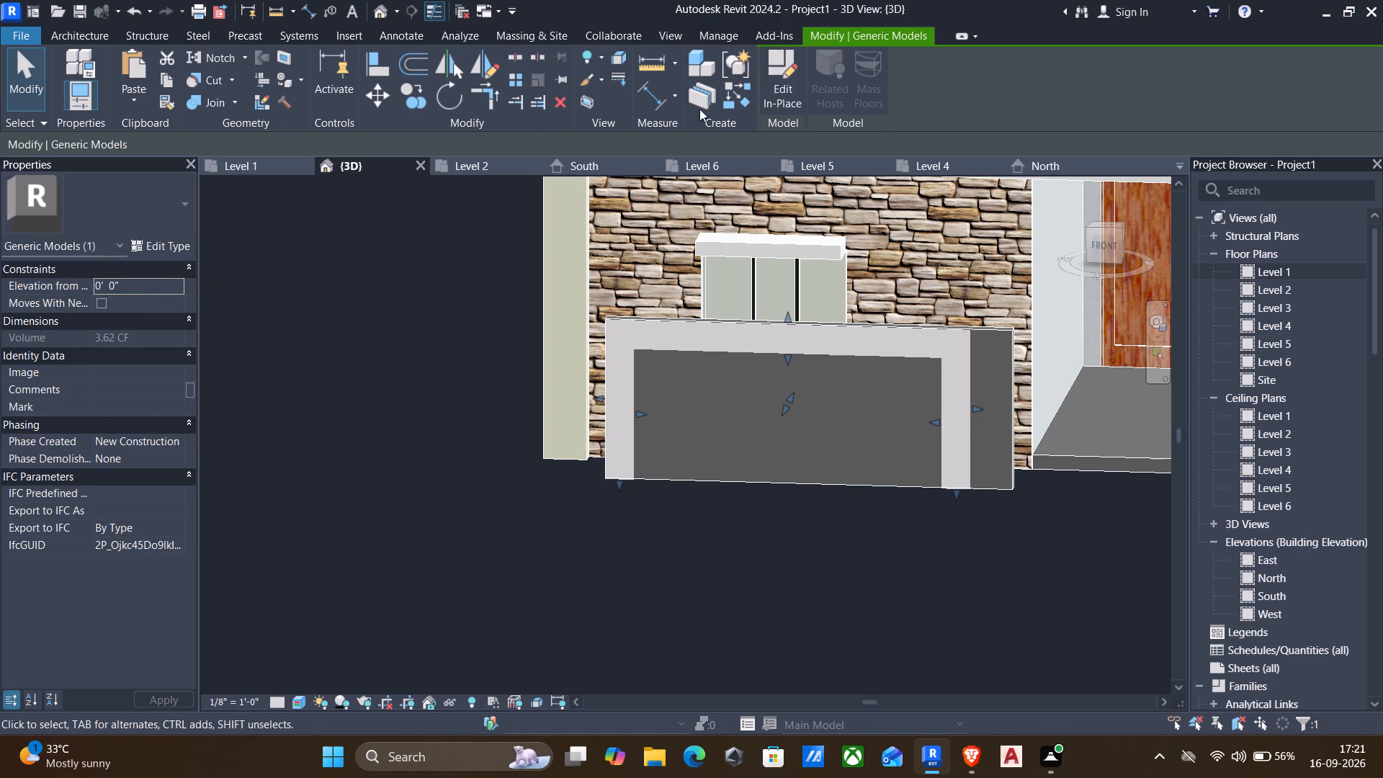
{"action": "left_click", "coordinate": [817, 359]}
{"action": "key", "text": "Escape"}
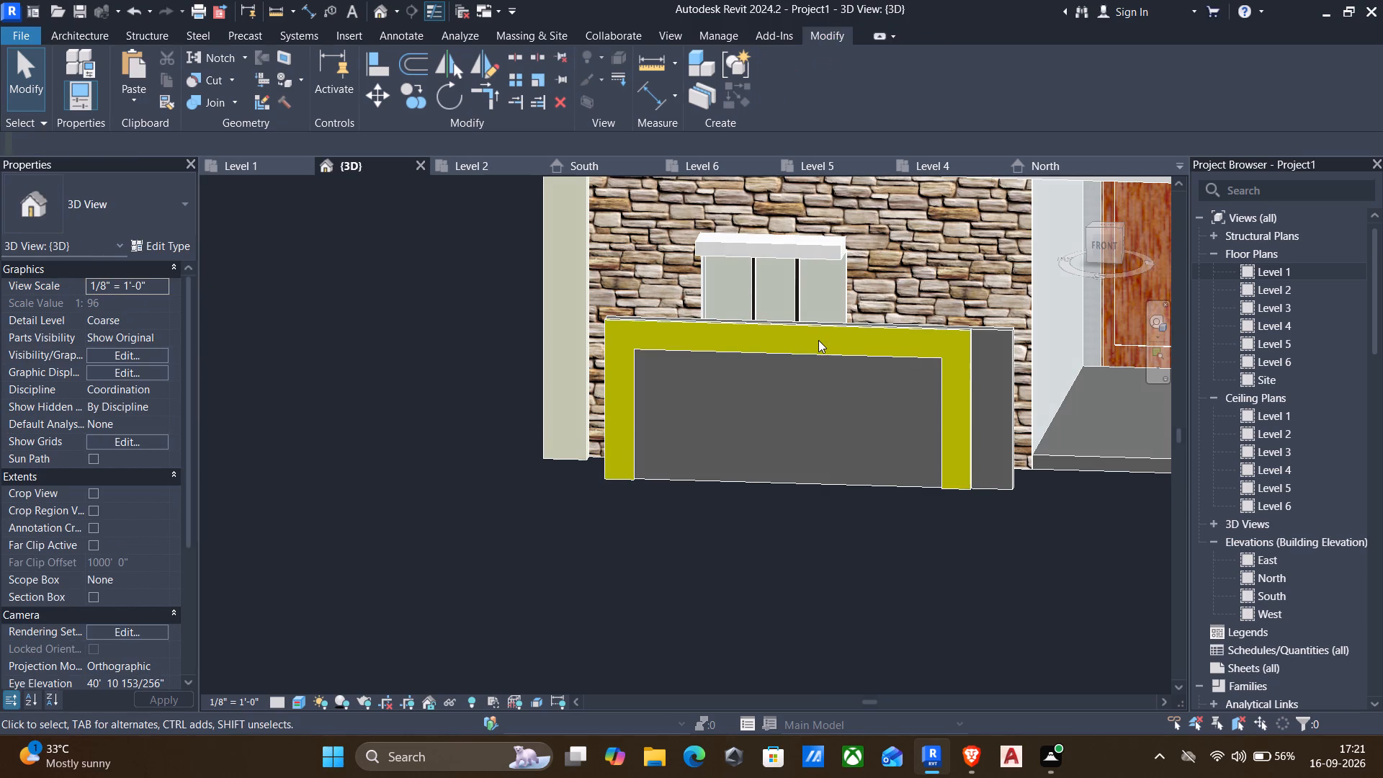
Reopen the inverted-U gate frame for in-place editing and set its extrusion end to 1' 0".
{"action": "left_click", "coordinate": [818, 340]}
{"action": "left_click", "coordinate": [809, 326]}
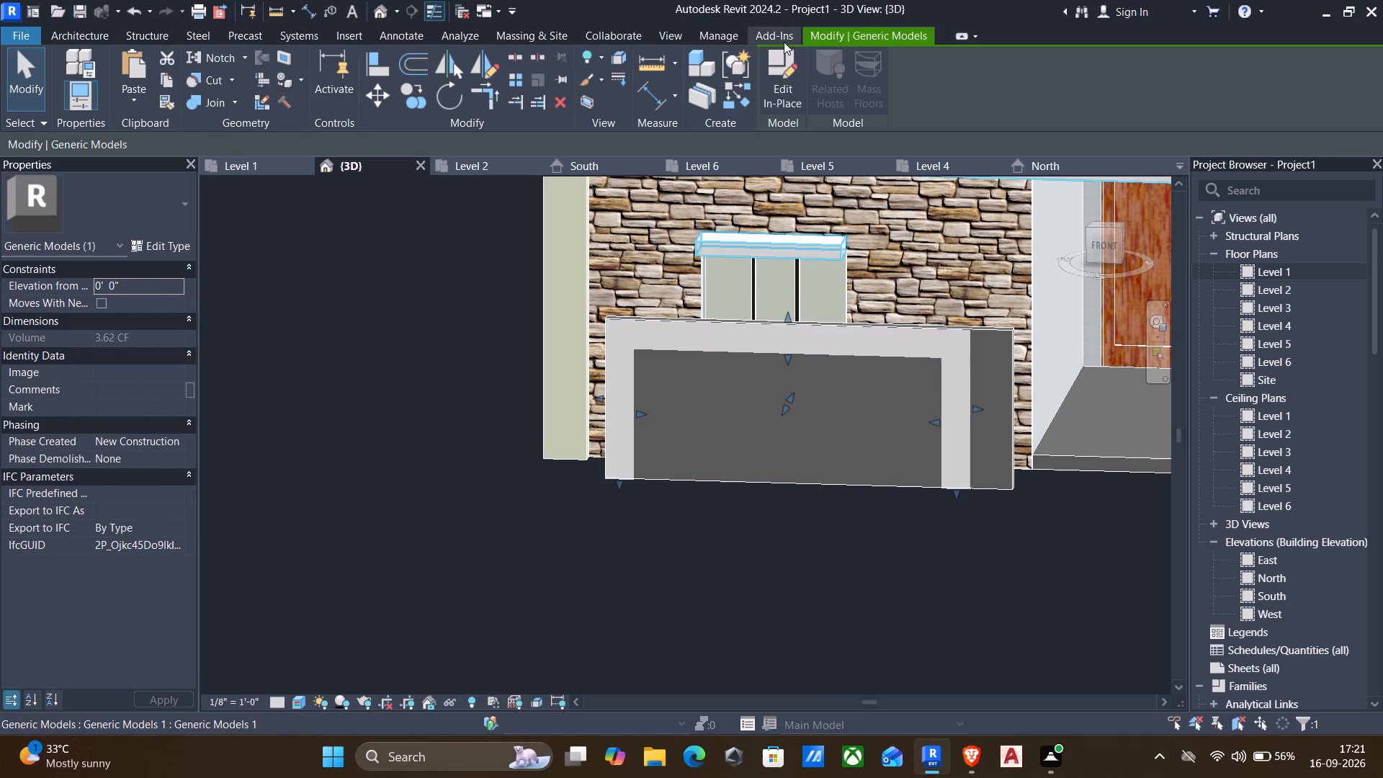
{"action": "left_click", "coordinate": [781, 68]}
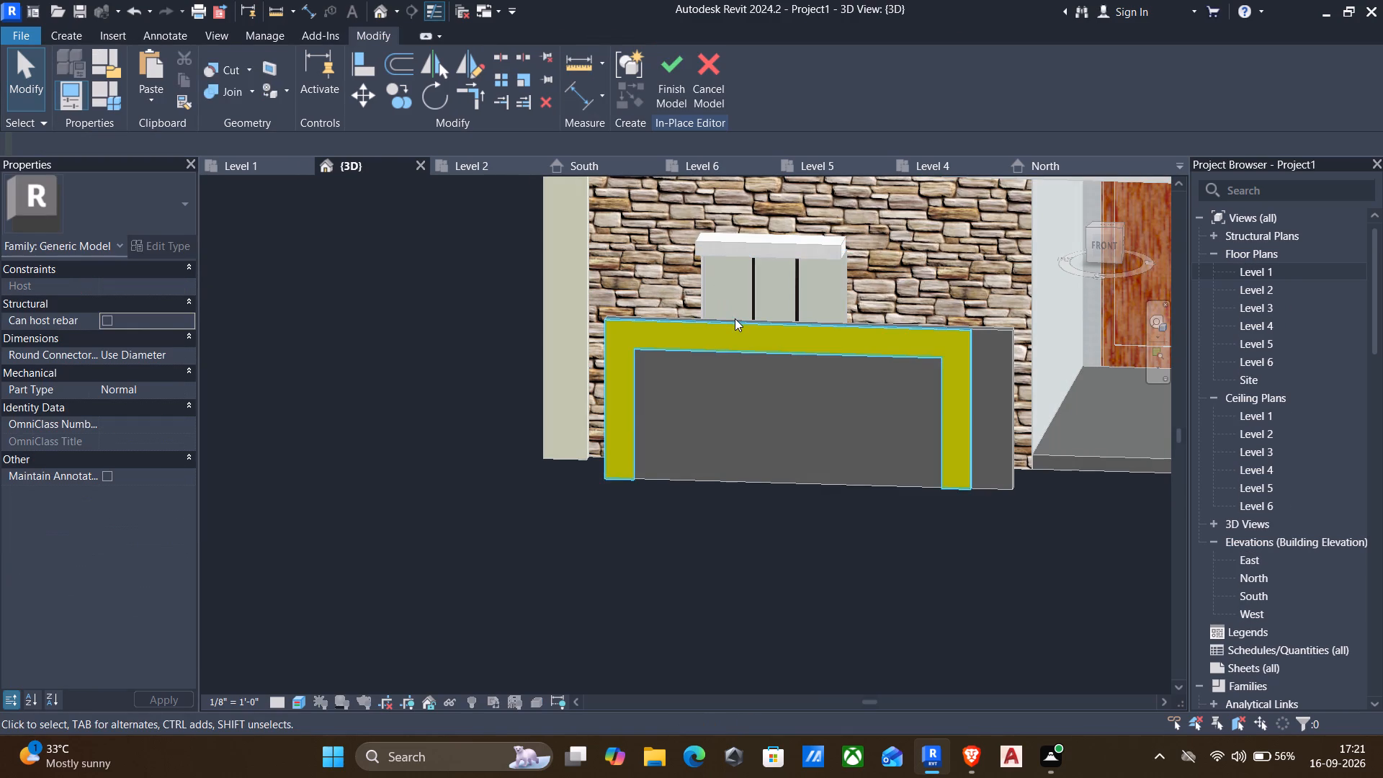
{"action": "left_click", "coordinate": [735, 319]}
{"action": "left_click", "coordinate": [159, 284]}
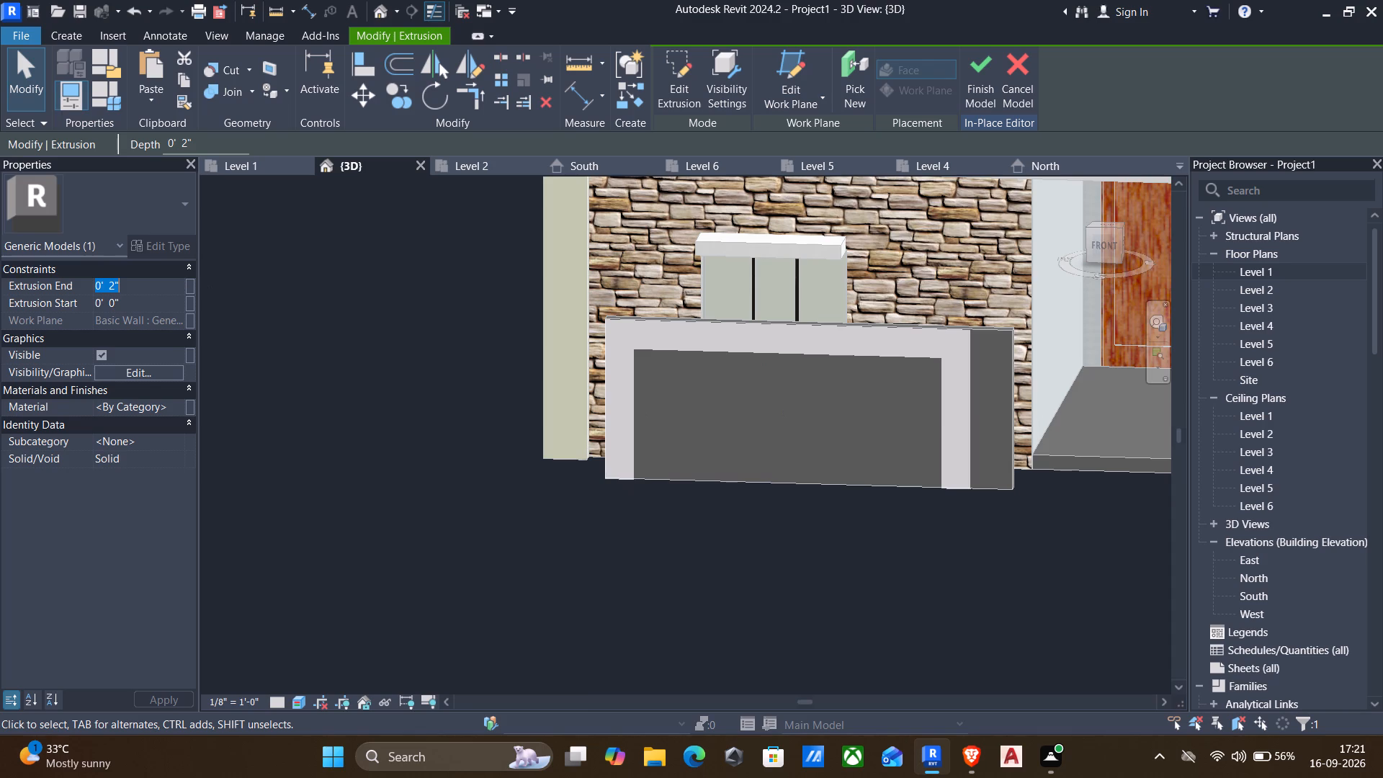
{"action": "type", "text": "1'"}
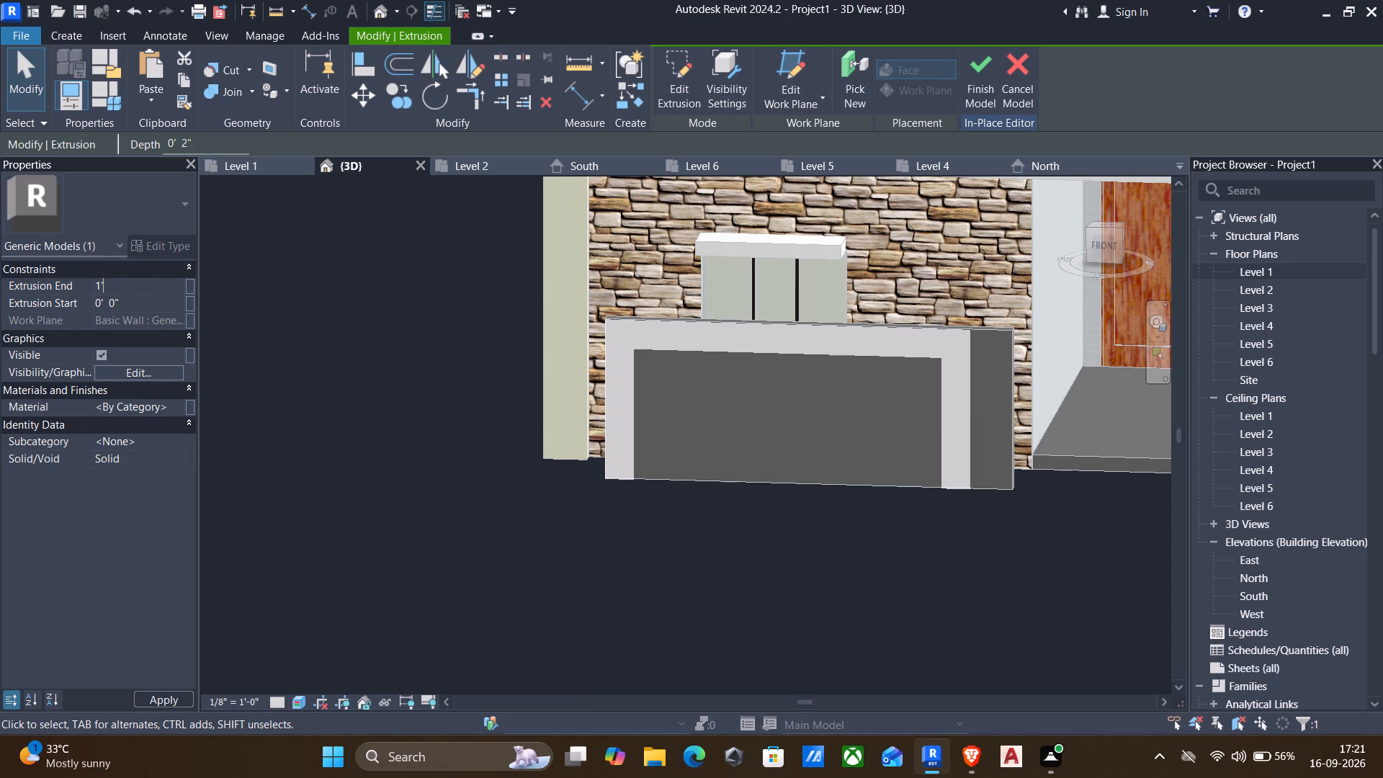
{"action": "key", "text": "Return"}
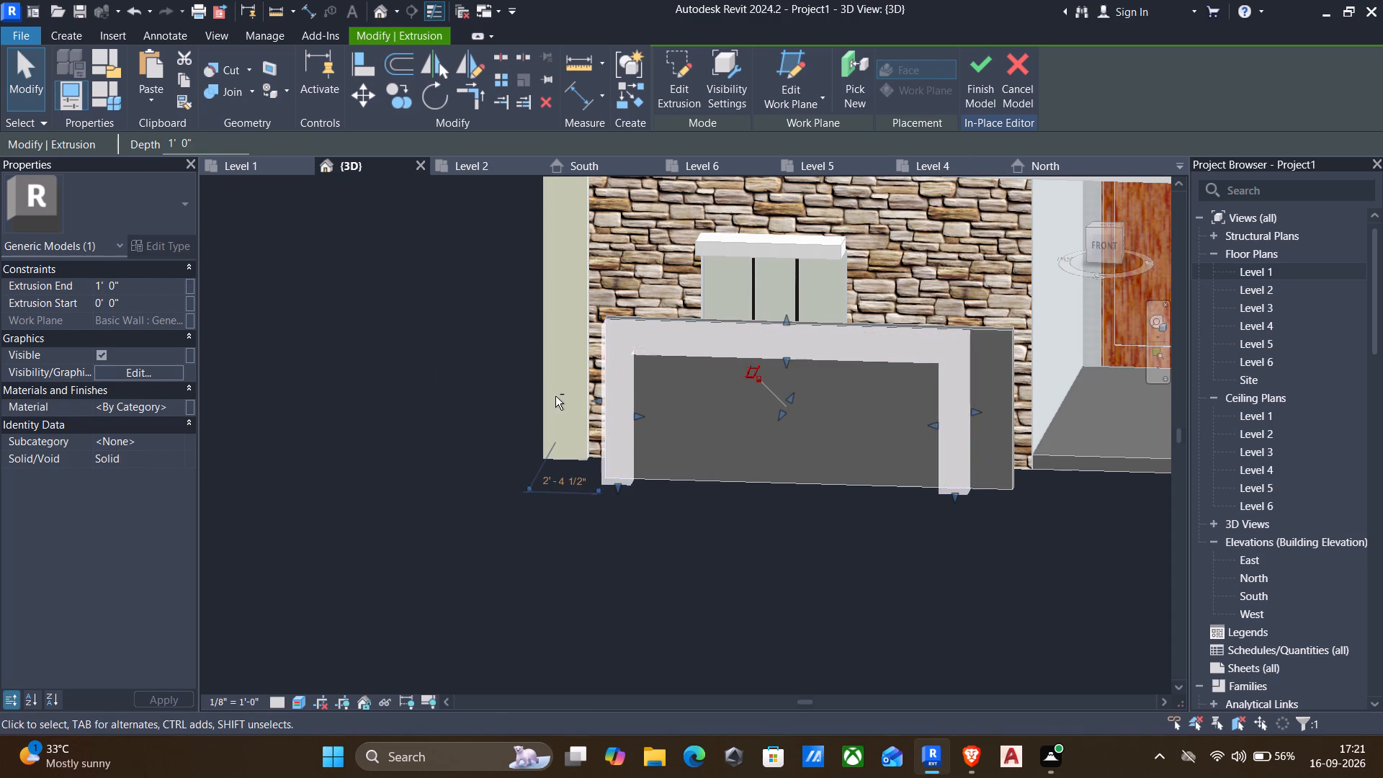
Set the inverted-U frame's extrusion end to 0' 6" and finish the in-place model.
{"action": "middle_click_drag", "start_coordinate": [552, 398], "coordinate": [733, 410], "text": "shift"}
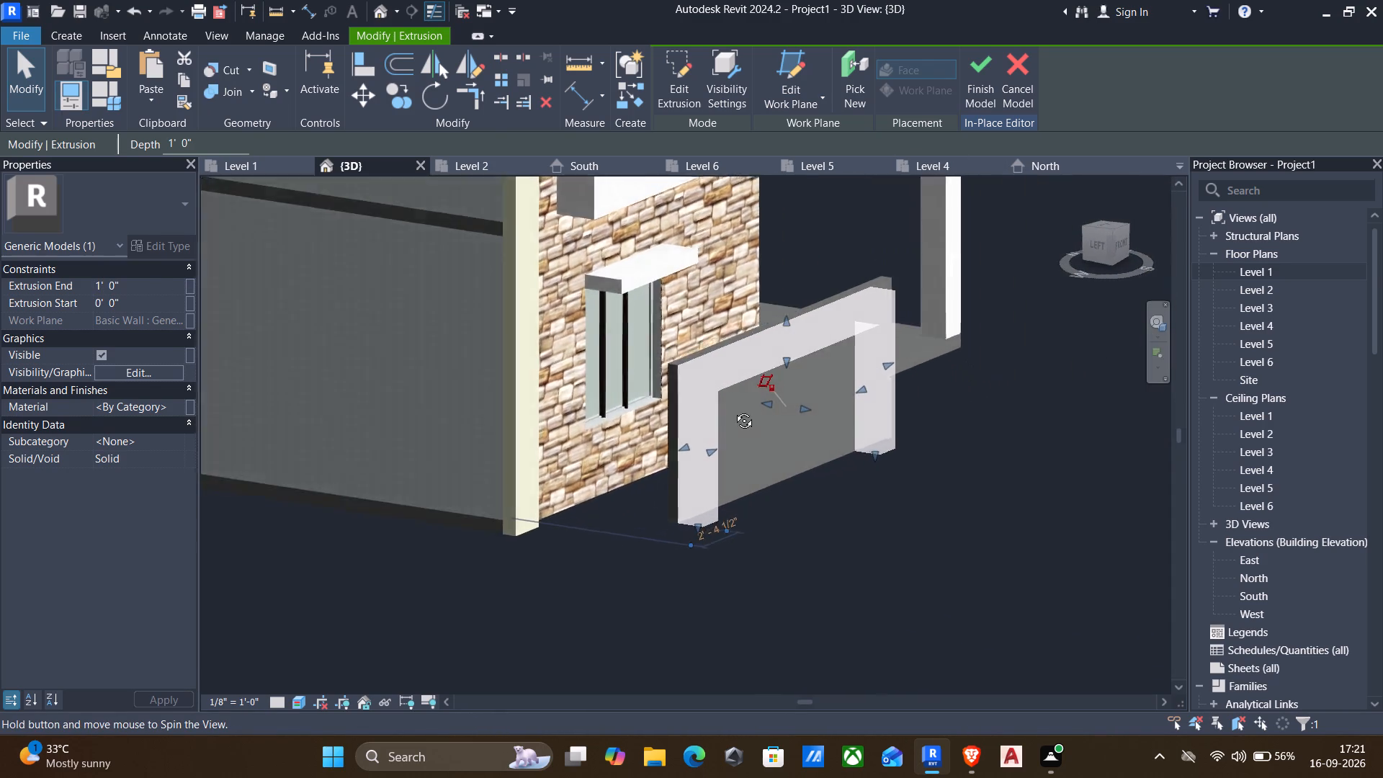
{"action": "middle_click_drag", "start_coordinate": [733, 410], "coordinate": [656, 440], "text": "shift"}
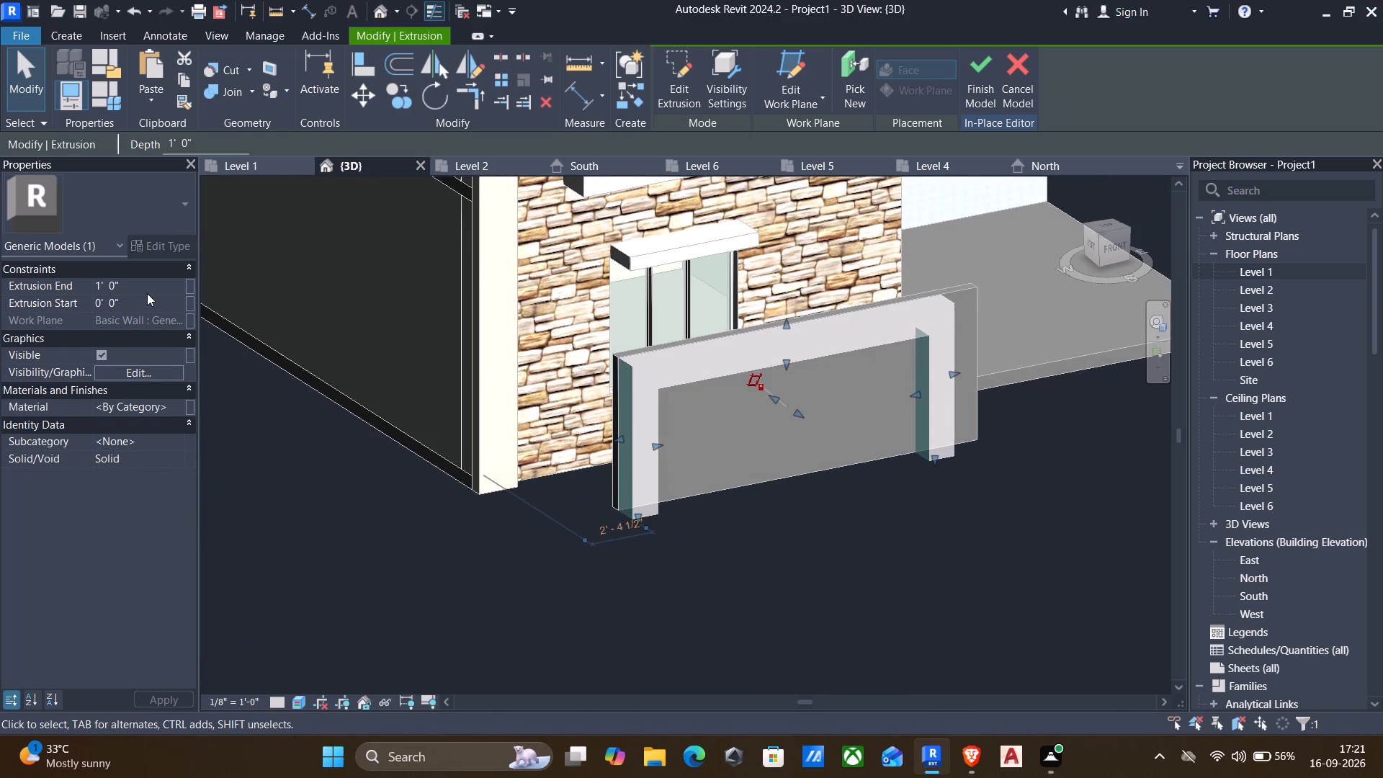
{"action": "left_click", "coordinate": [143, 282]}
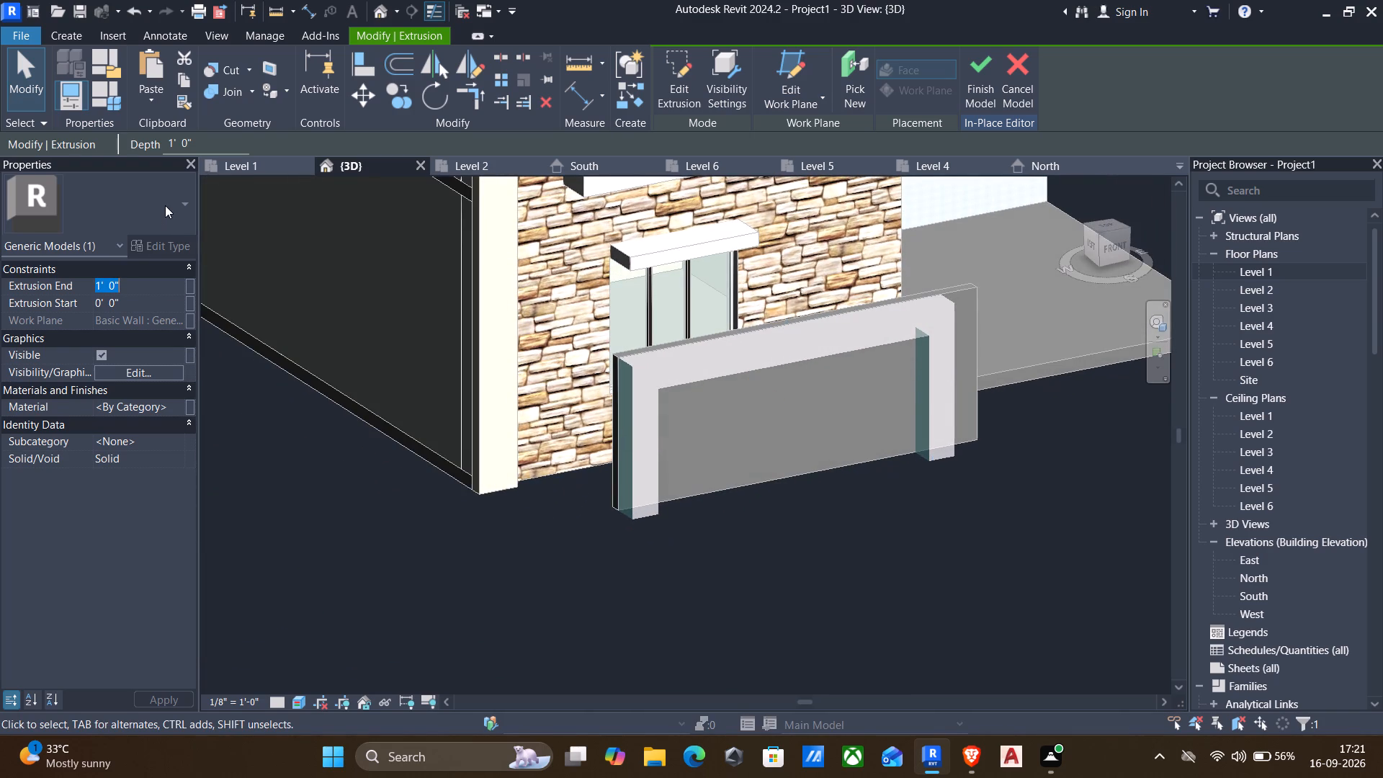
{"action": "key", "text": "6"}
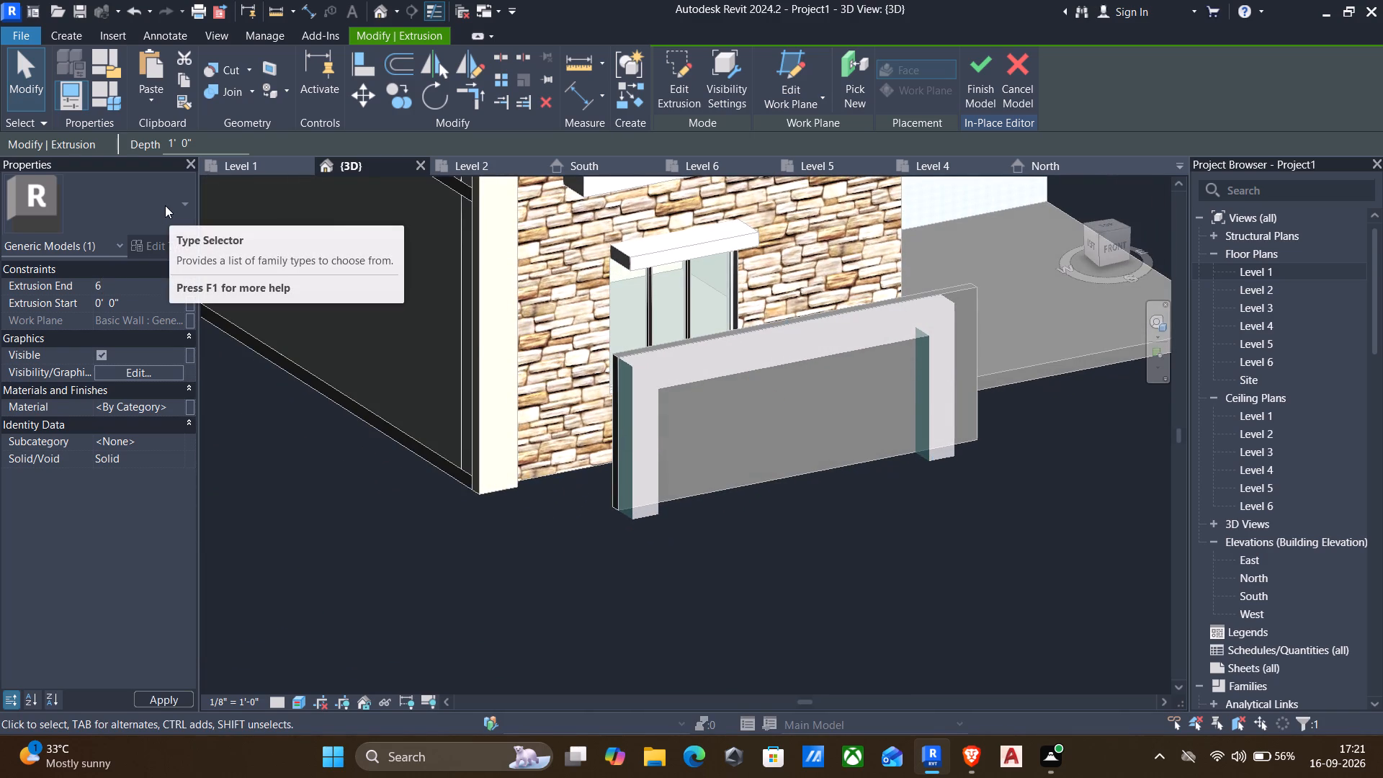
{"action": "key", "text": "shift+quotedbl"}
{"action": "key", "text": "Return"}
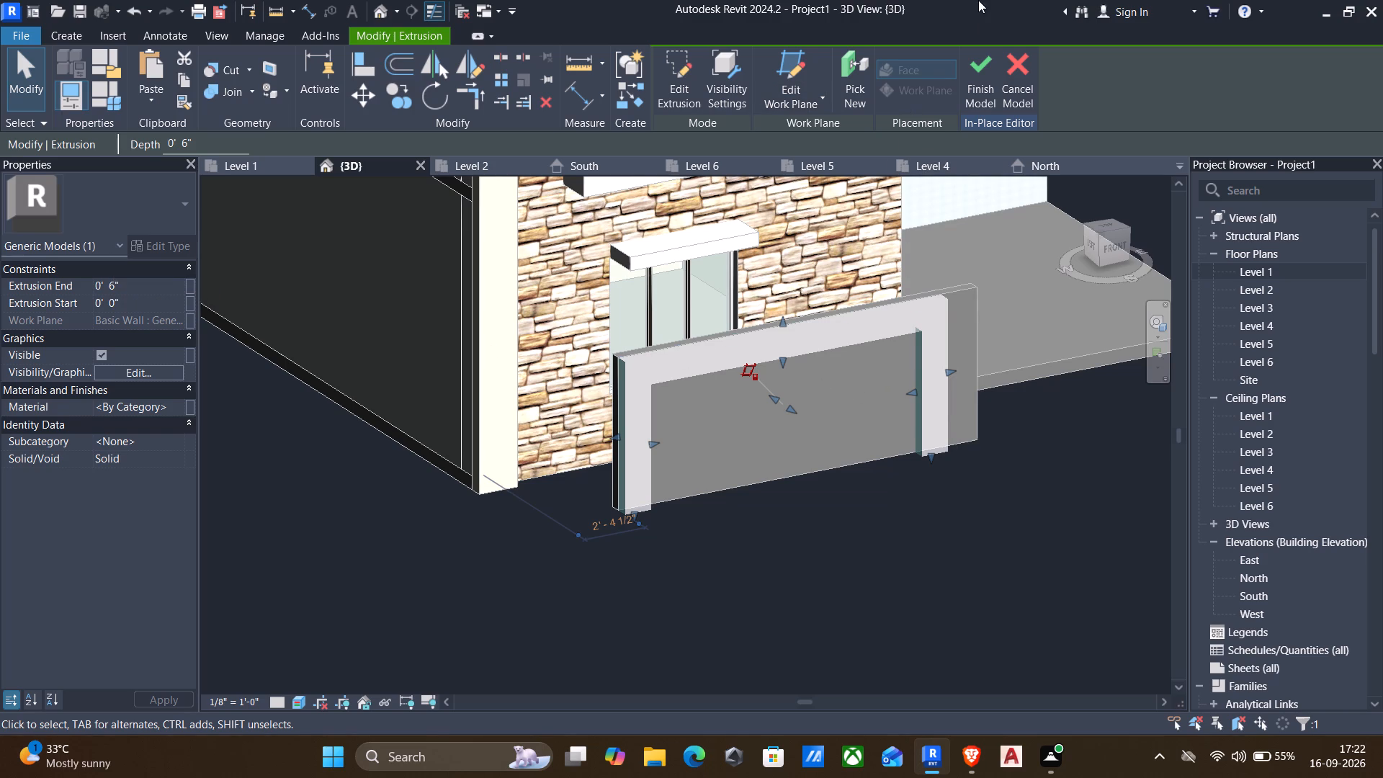
{"action": "left_click", "coordinate": [974, 57]}
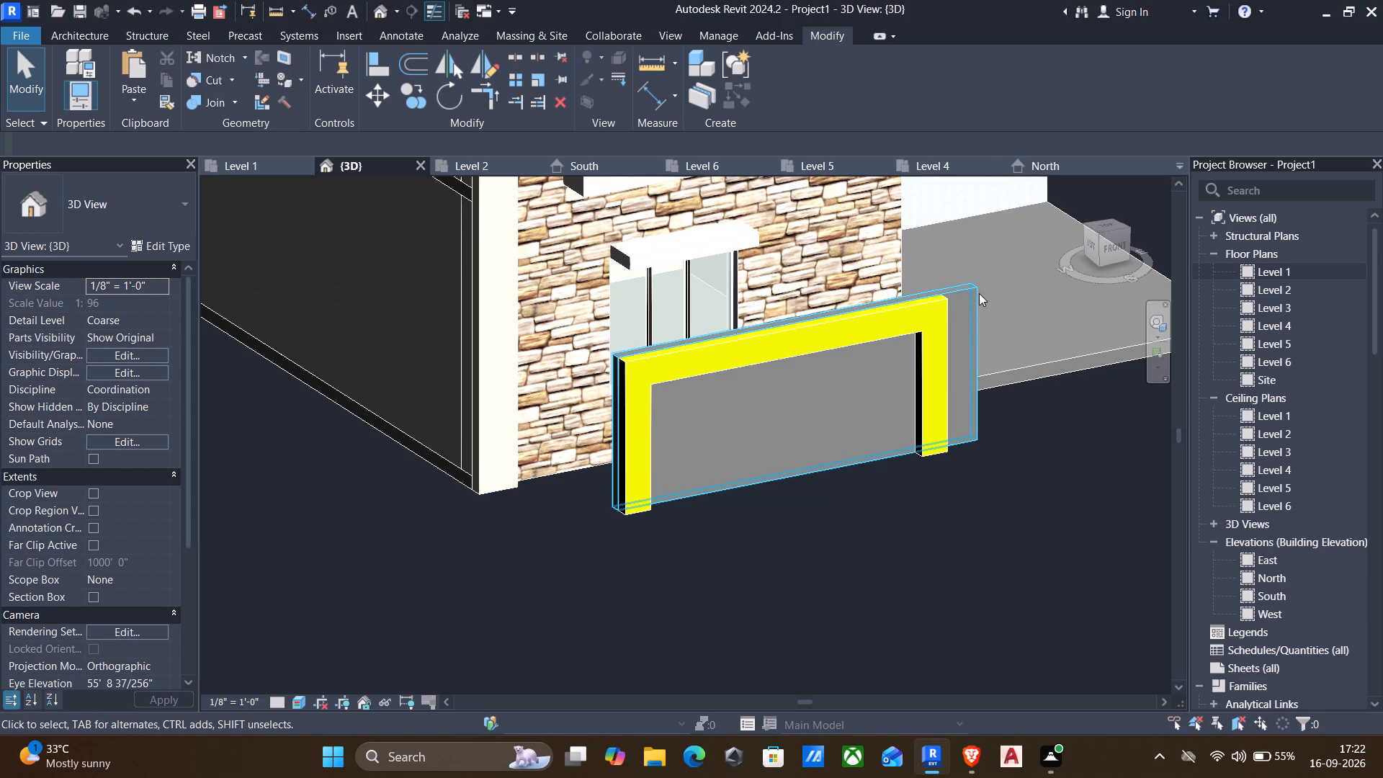
Delete the low Generic - 5" boundary wall behind the inverted-U frame.
{"action": "left_click", "coordinate": [974, 295]}
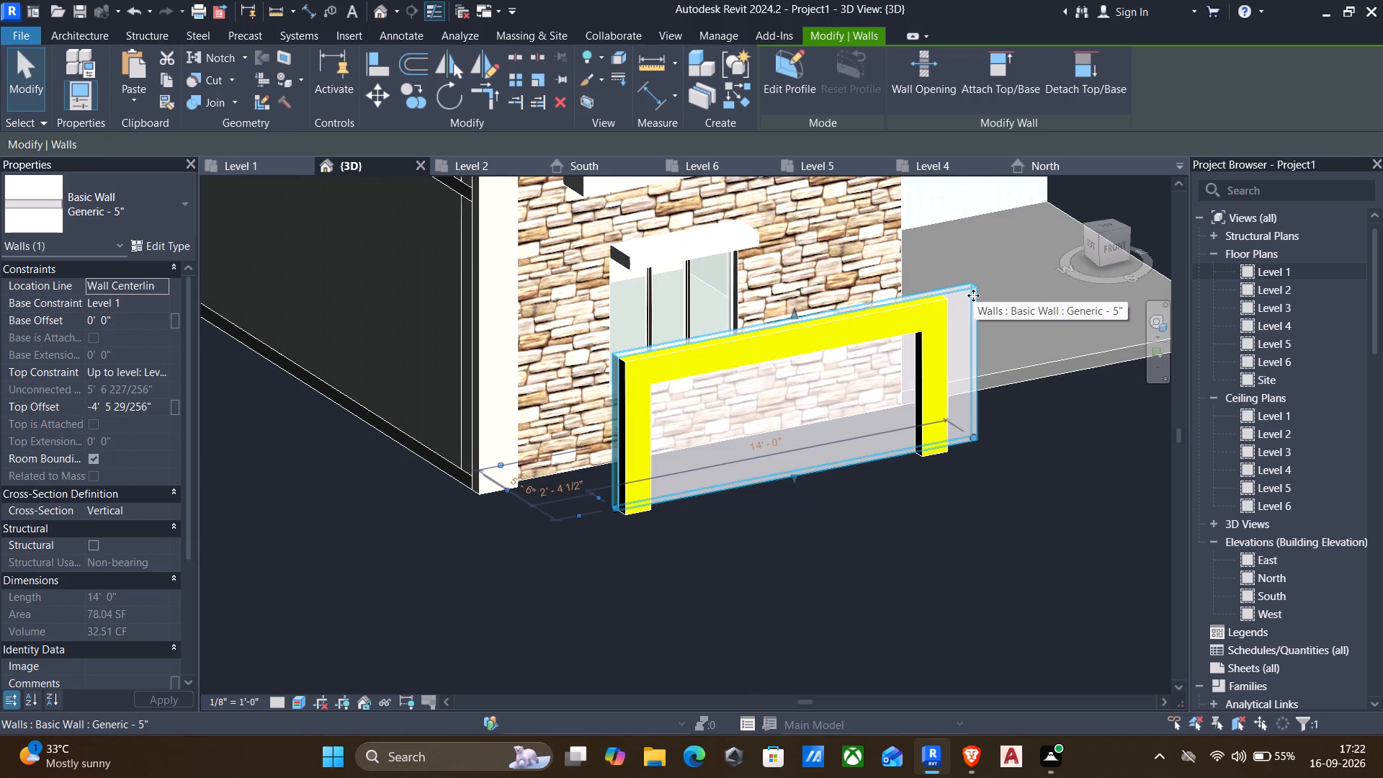
{"action": "key", "text": "Delete"}
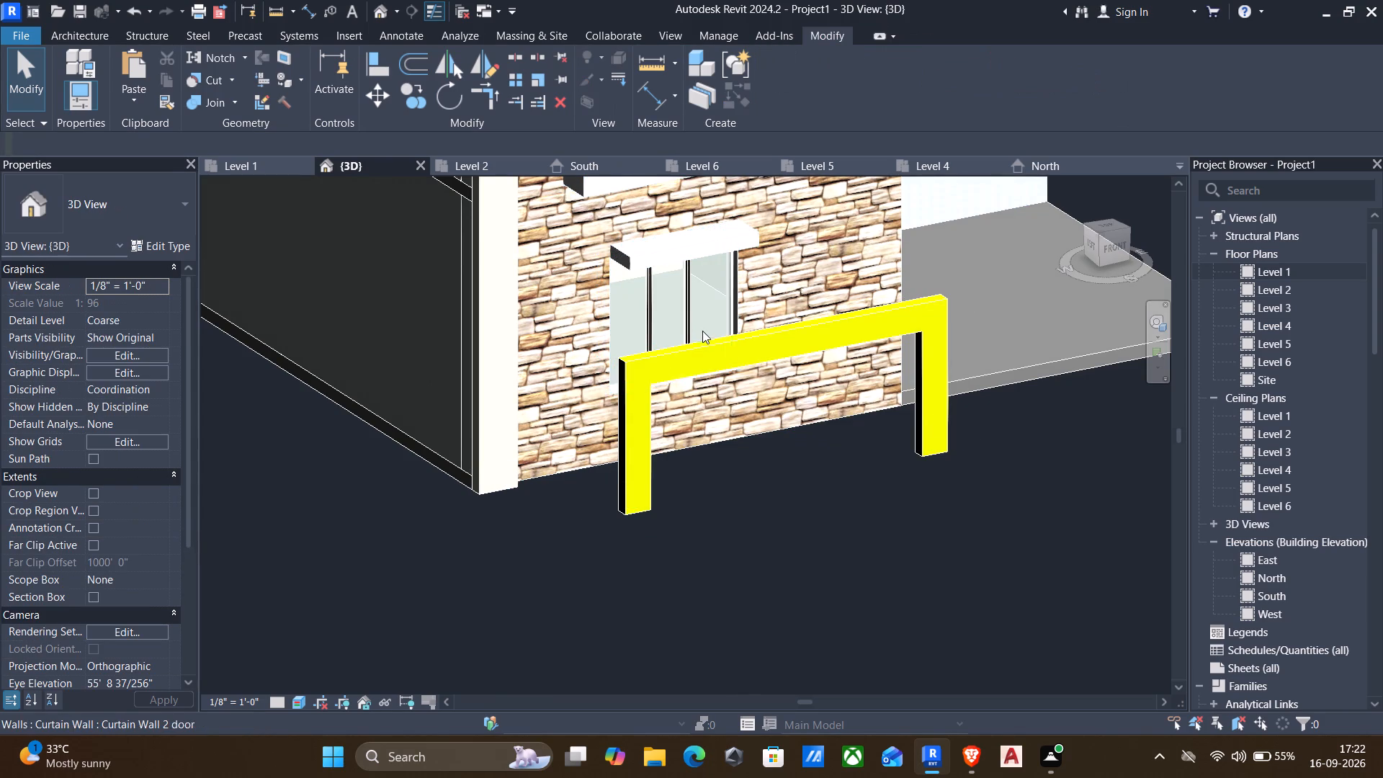
Edit the inverted-U frame in place again and assign the Gypsum Wall Board material to its extrusion.
{"action": "left_click", "coordinate": [707, 339]}
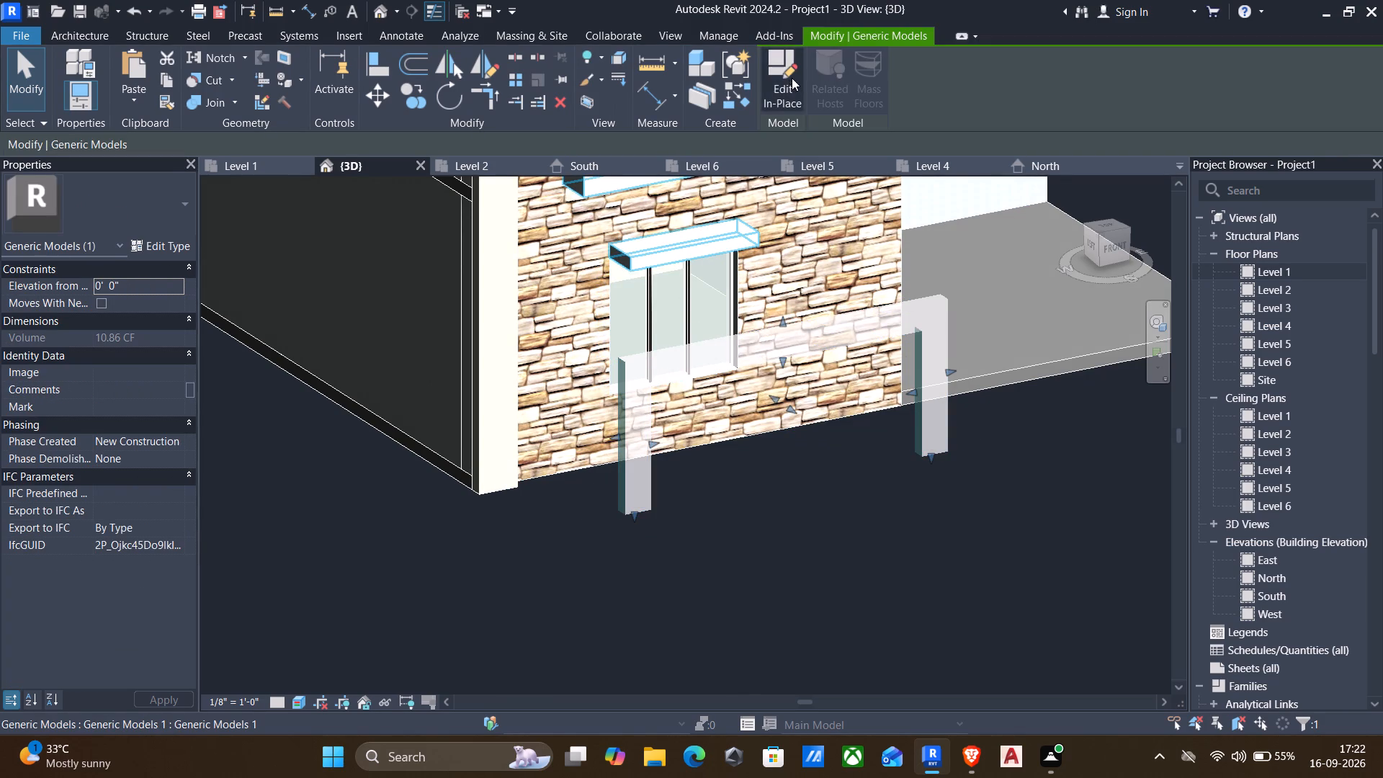
{"action": "left_click", "coordinate": [783, 84]}
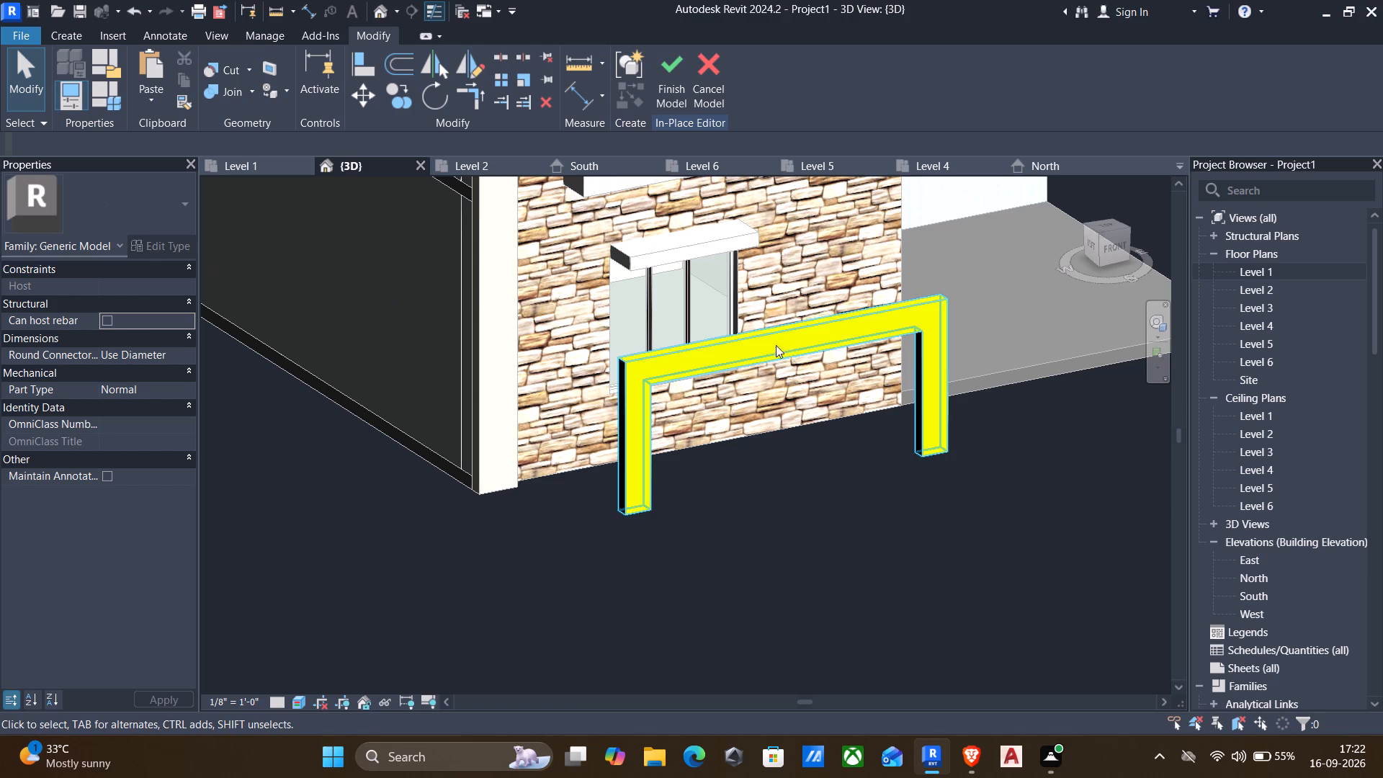
{"action": "left_click", "coordinate": [627, 460]}
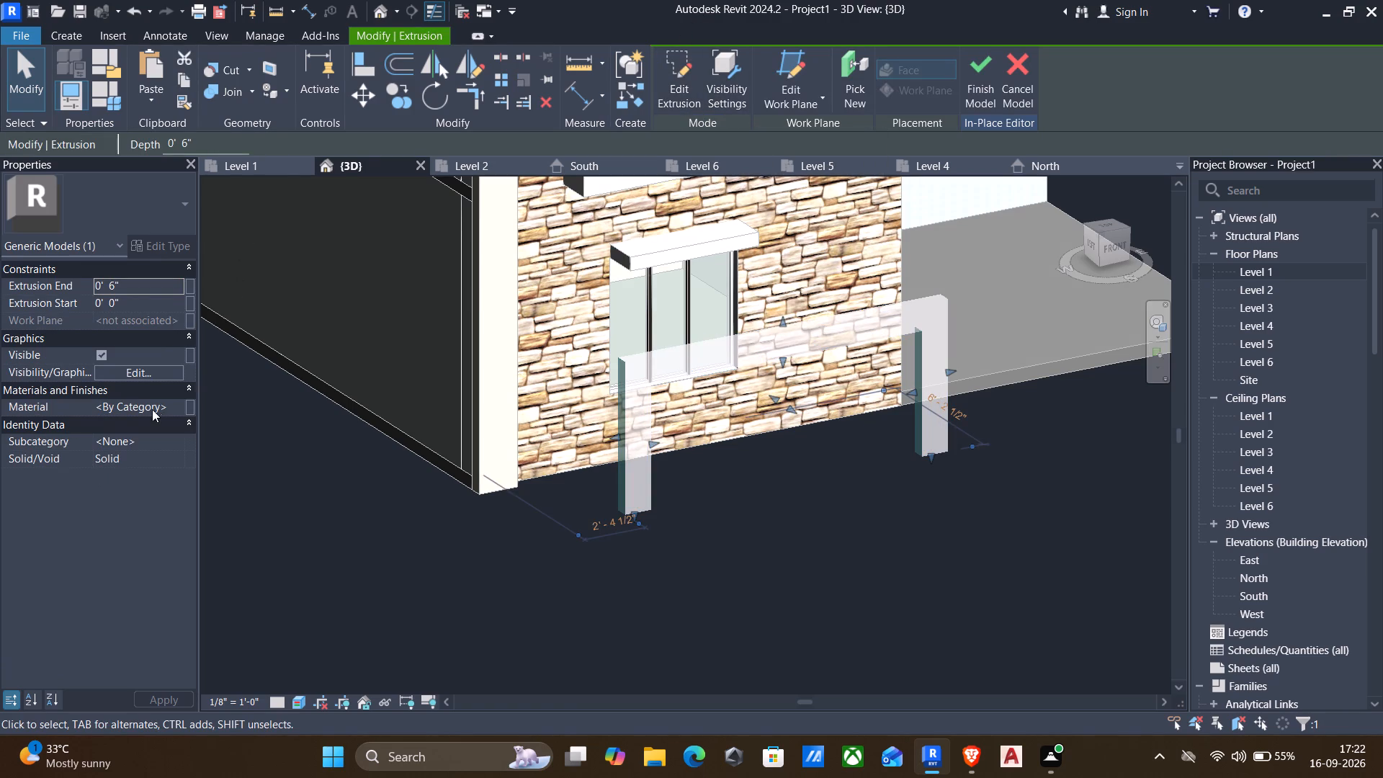
{"action": "left_click", "coordinate": [173, 406]}
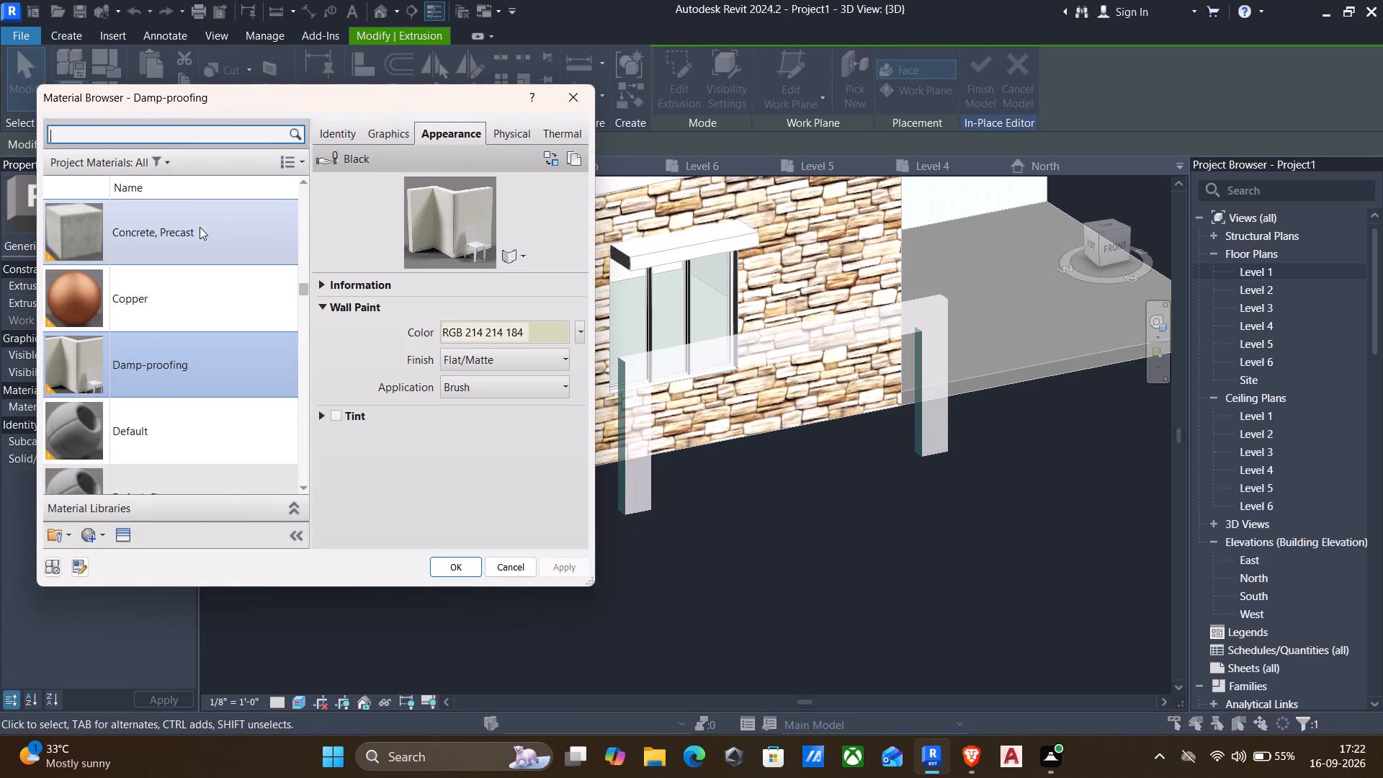
{"action": "scroll", "coordinate": [198, 227], "scroll_direction": "down", "scroll_amount": 4}
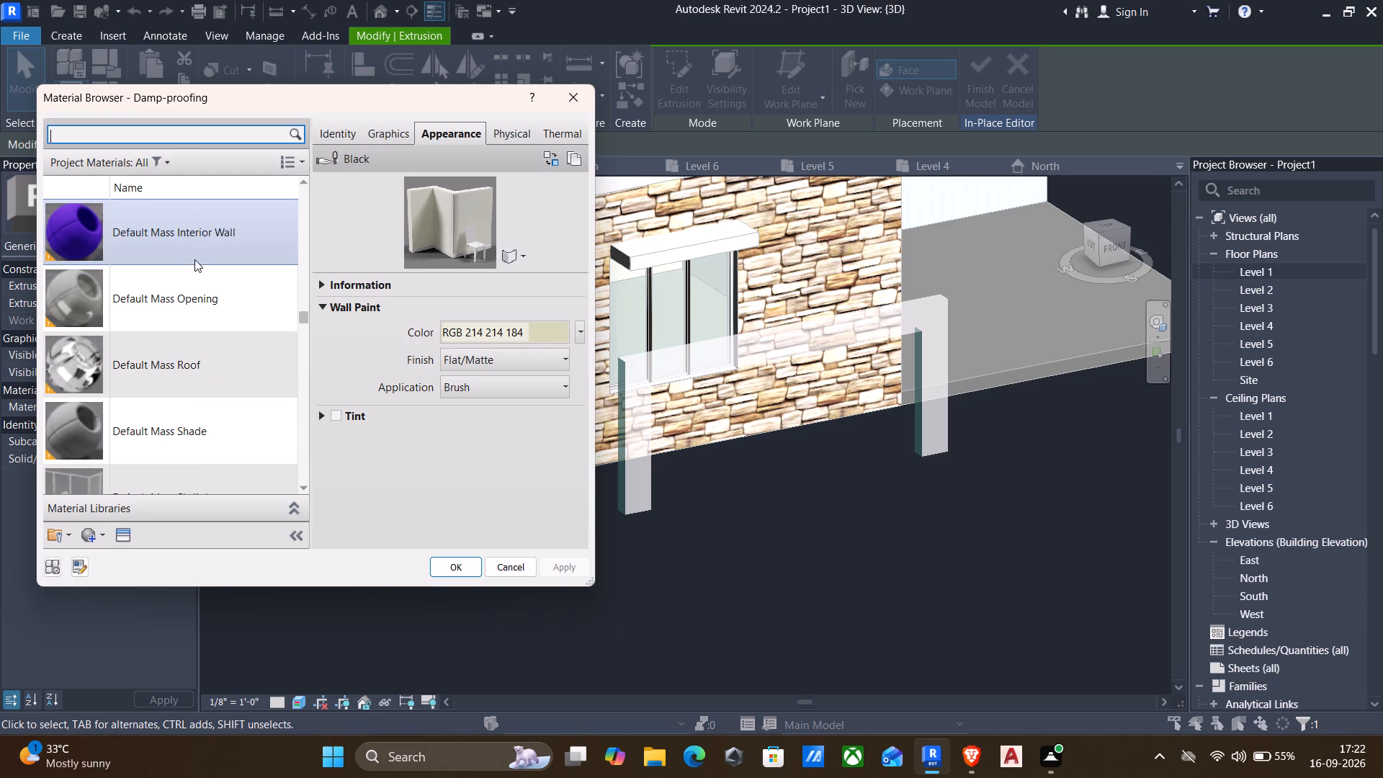
{"action": "scroll", "coordinate": [198, 282], "scroll_direction": "down", "scroll_amount": 8}
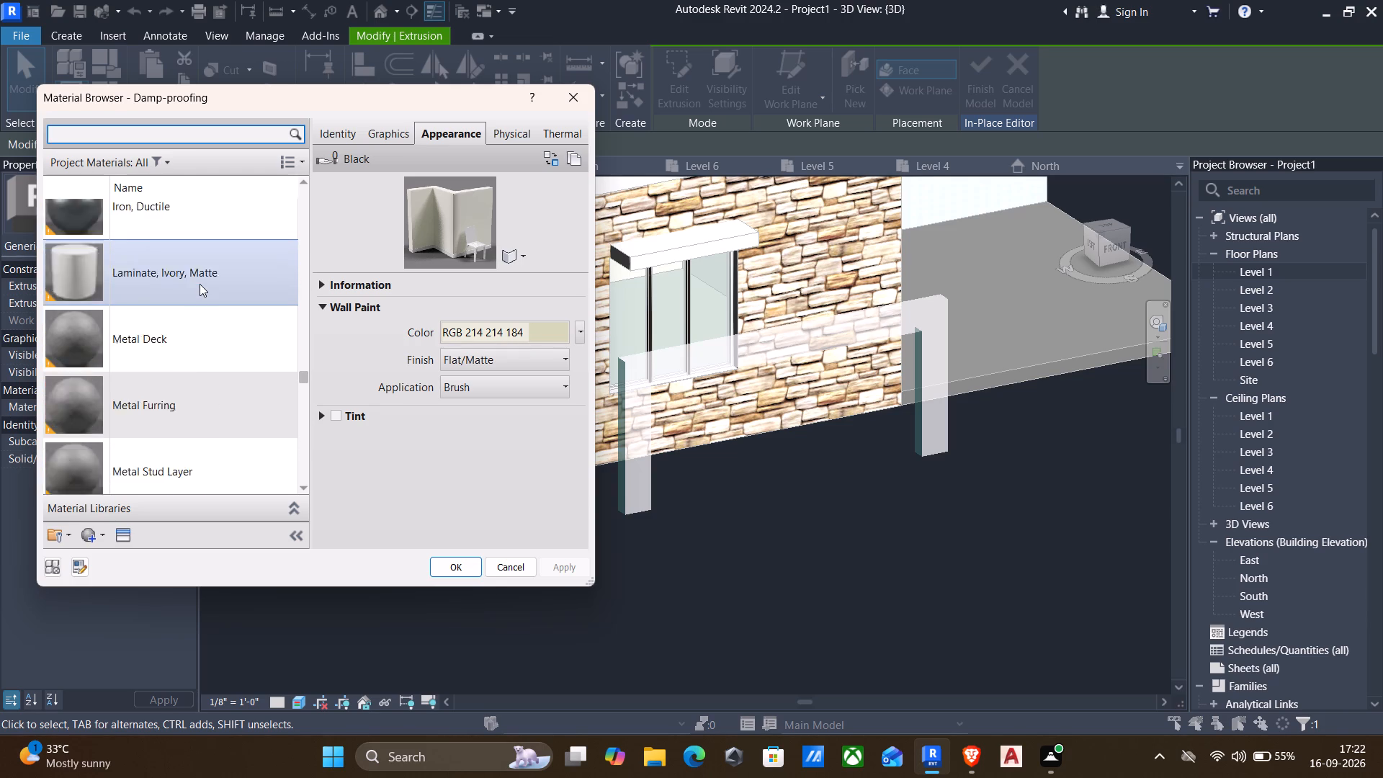
{"action": "scroll", "coordinate": [200, 284], "scroll_direction": "down", "scroll_amount": 1}
{"action": "scroll", "coordinate": [200, 284], "scroll_direction": "up", "scroll_amount": 2}
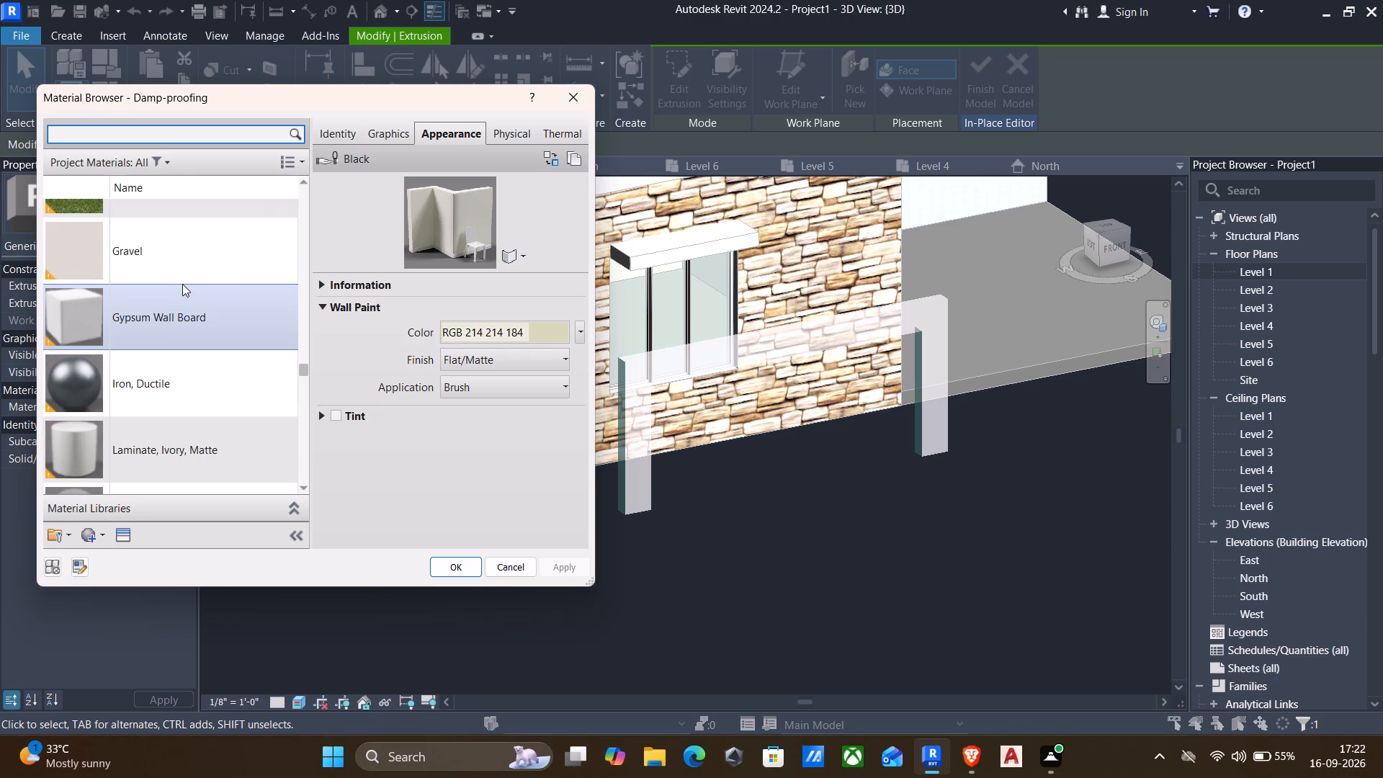
{"action": "scroll", "coordinate": [182, 284], "scroll_direction": "up", "scroll_amount": 1}
{"action": "scroll", "coordinate": [189, 316], "scroll_direction": "down", "scroll_amount": 1}
{"action": "left_click", "coordinate": [194, 317]}
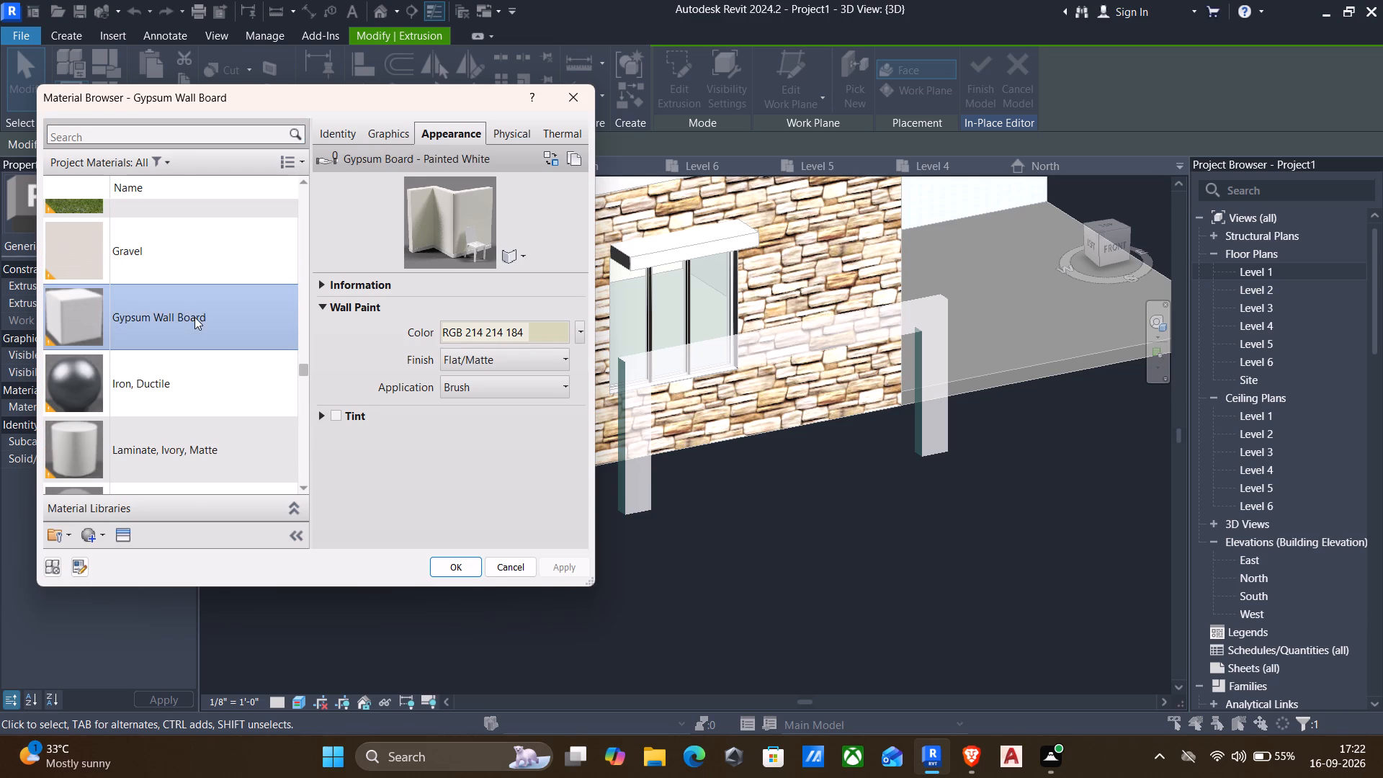
{"action": "left_click", "coordinate": [438, 574]}
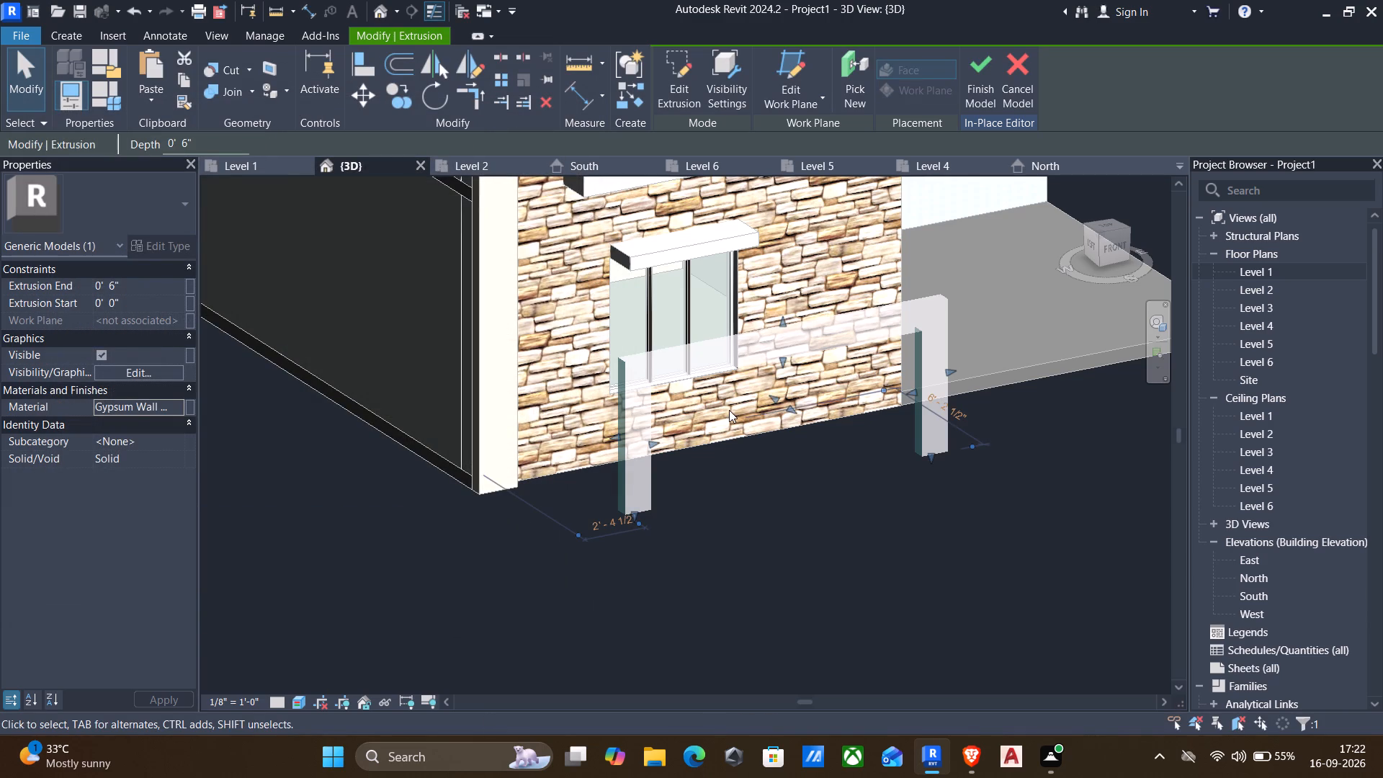
{"action": "key", "text": "Escape"}
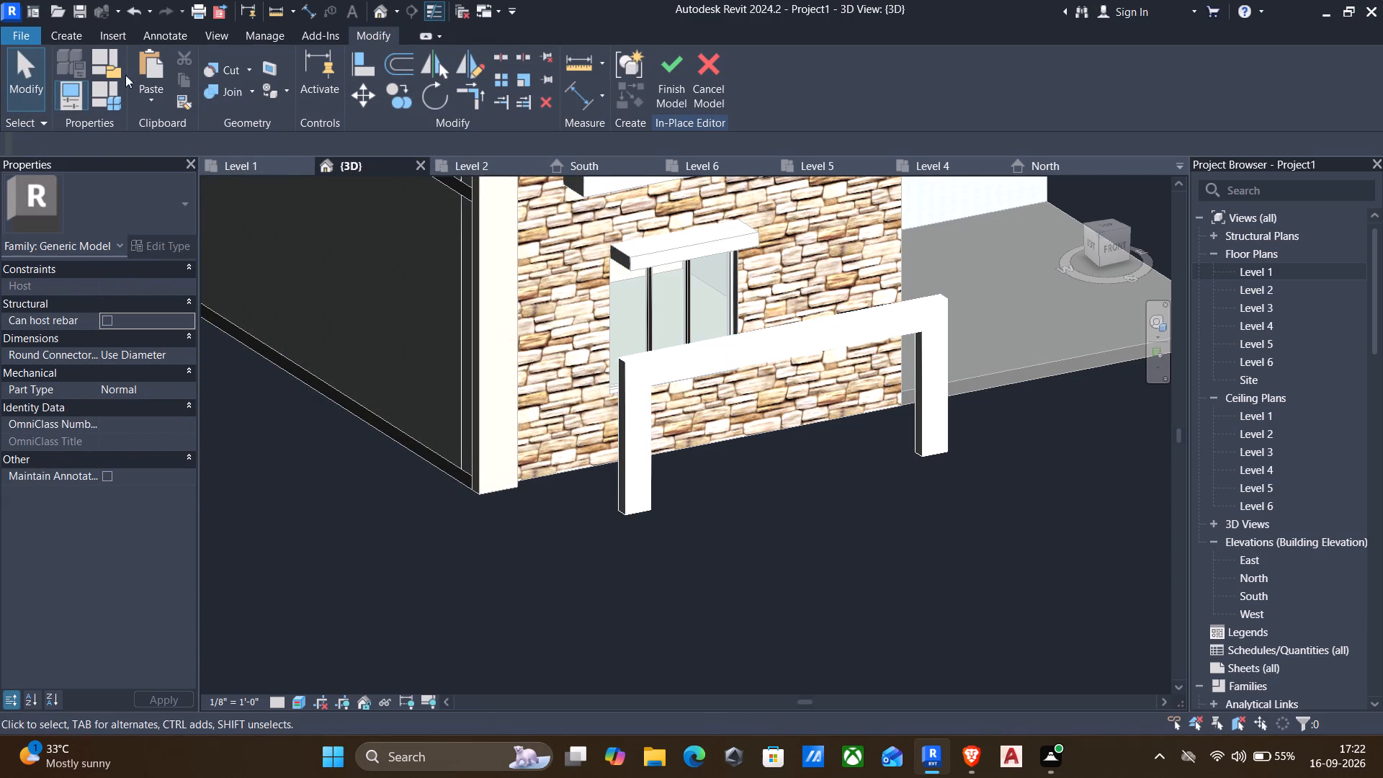
Start a new extrusion in the same in-place model, with the inner side face of the porch-side leg as work plane.
{"action": "left_click", "coordinate": [65, 40]}
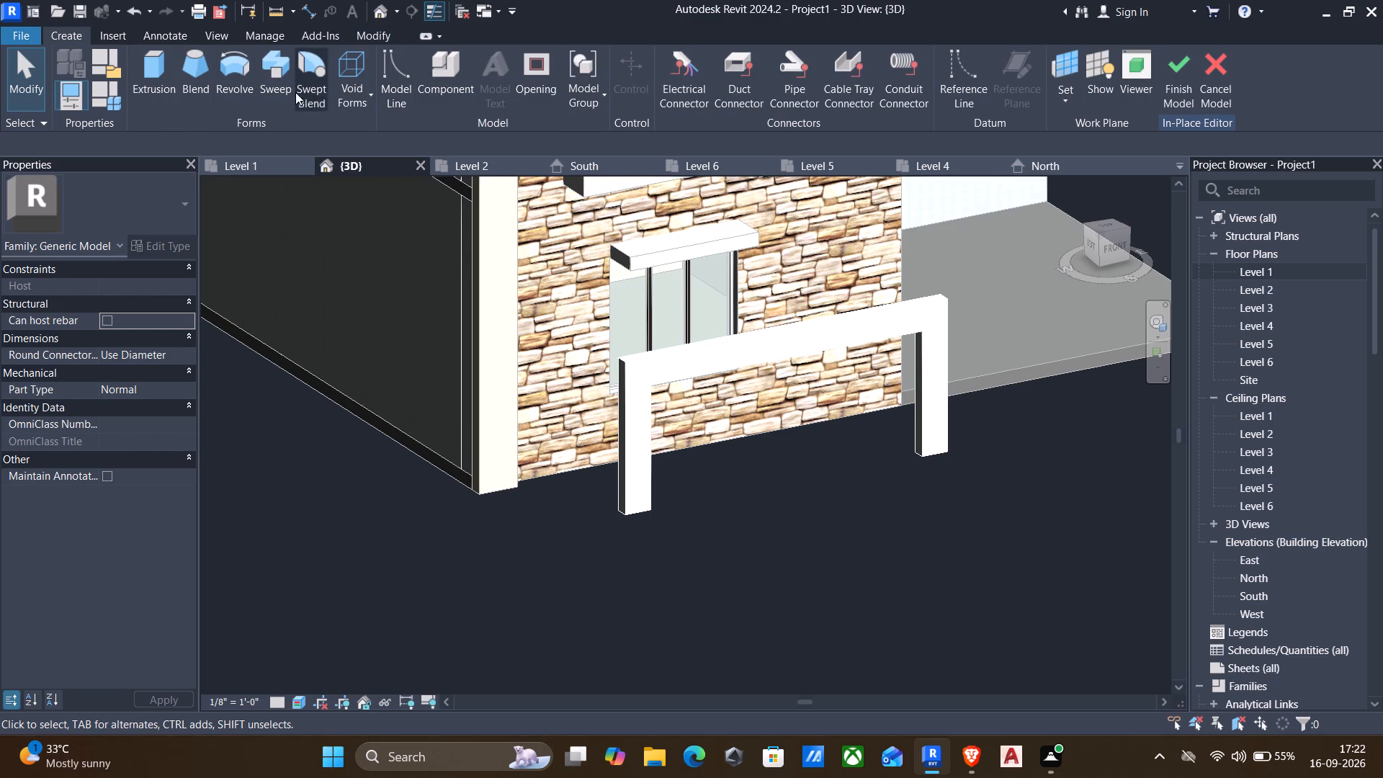
{"action": "left_click", "coordinate": [155, 62]}
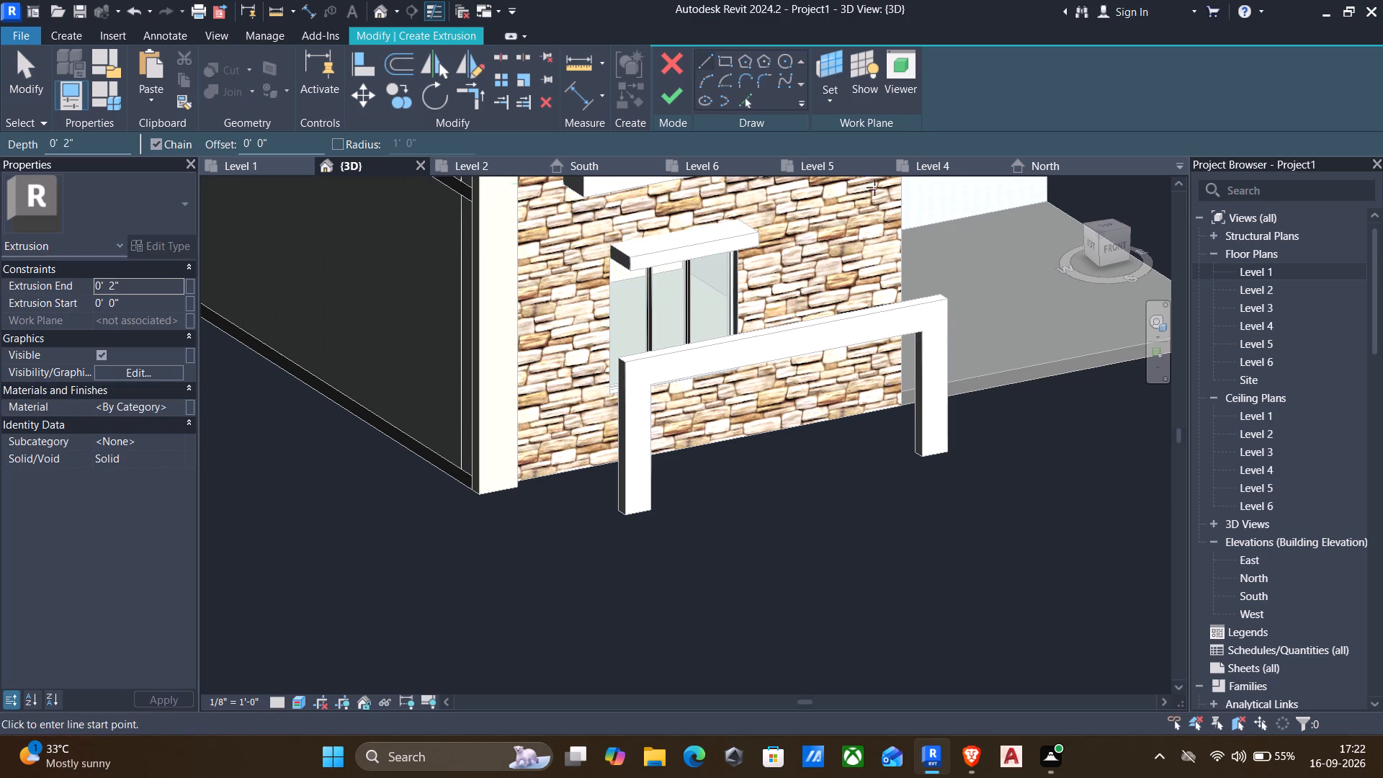
{"action": "left_click", "coordinate": [825, 99]}
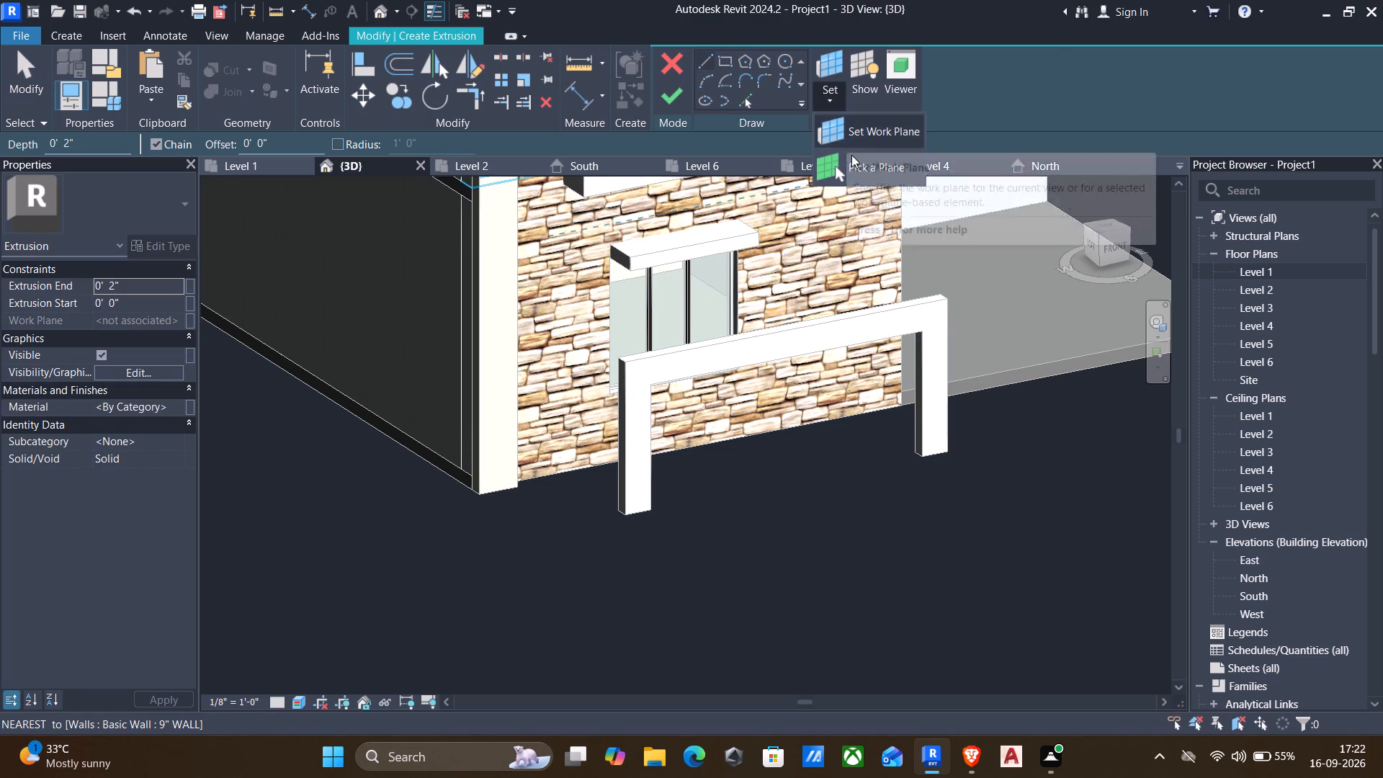
{"action": "left_click", "coordinate": [854, 173]}
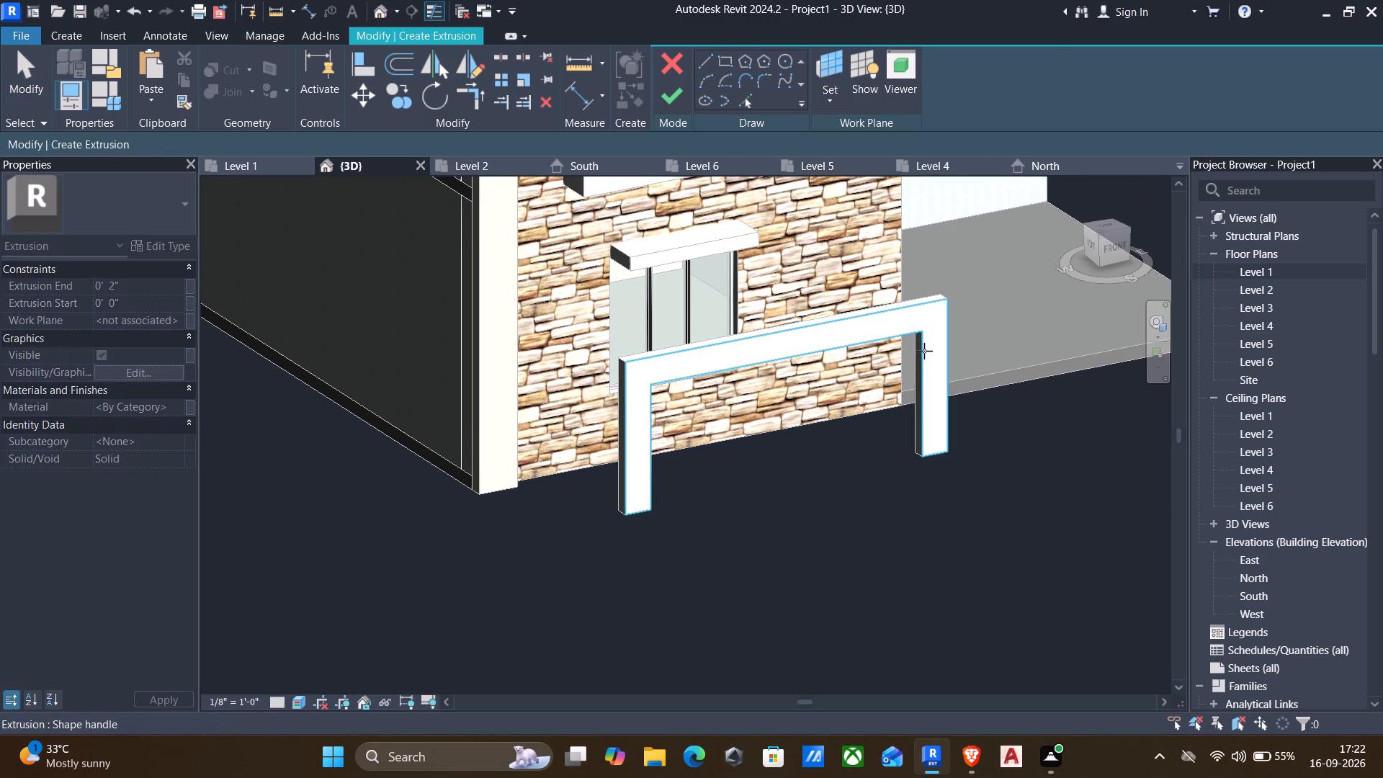
{"action": "scroll", "coordinate": [924, 351], "scroll_direction": "up", "scroll_amount": 1, "text": "shift"}
{"action": "middle_click", "coordinate": [924, 355], "text": "shift"}
{"action": "middle_click_drag", "start_coordinate": [931, 355], "coordinate": [983, 349], "text": "shift"}
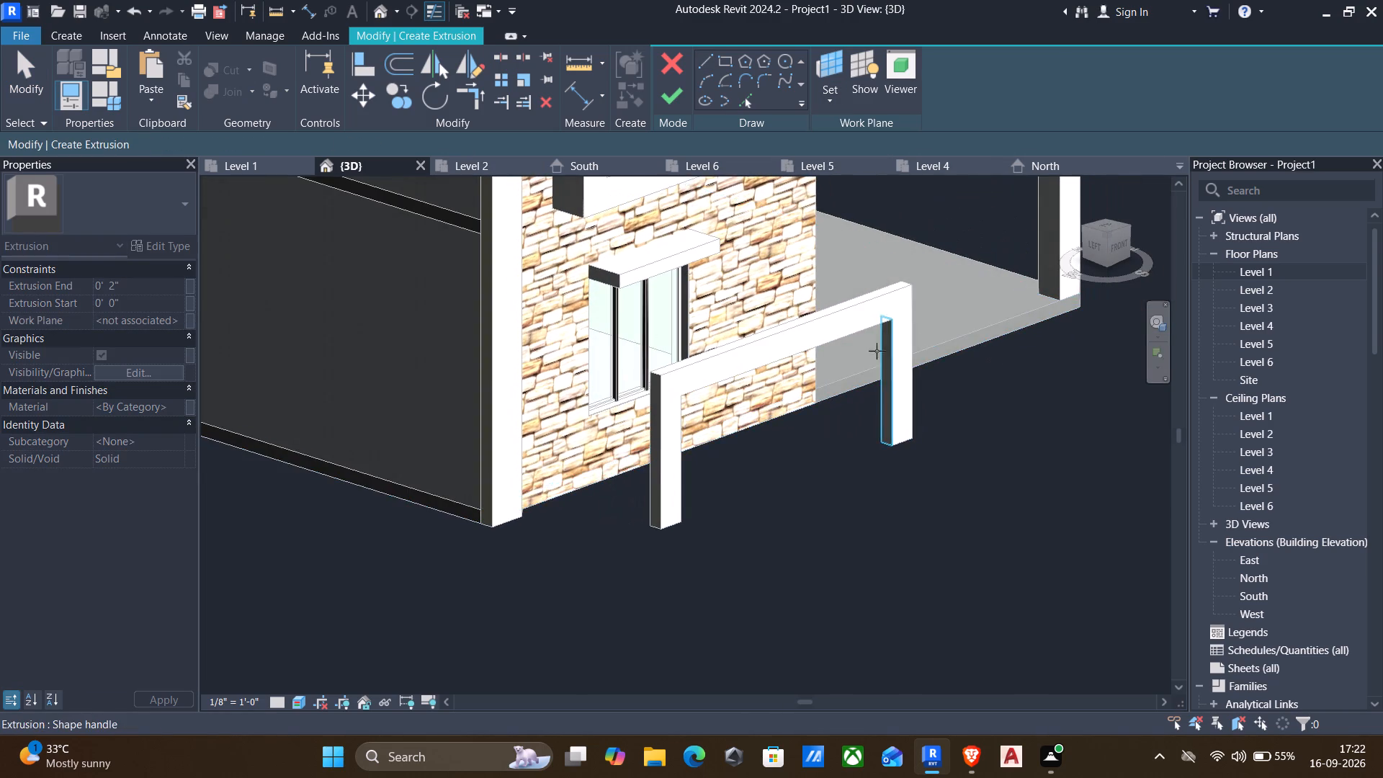
{"action": "scroll", "coordinate": [872, 349], "scroll_direction": "up", "scroll_amount": 6}
{"action": "left_click", "coordinate": [892, 358]}
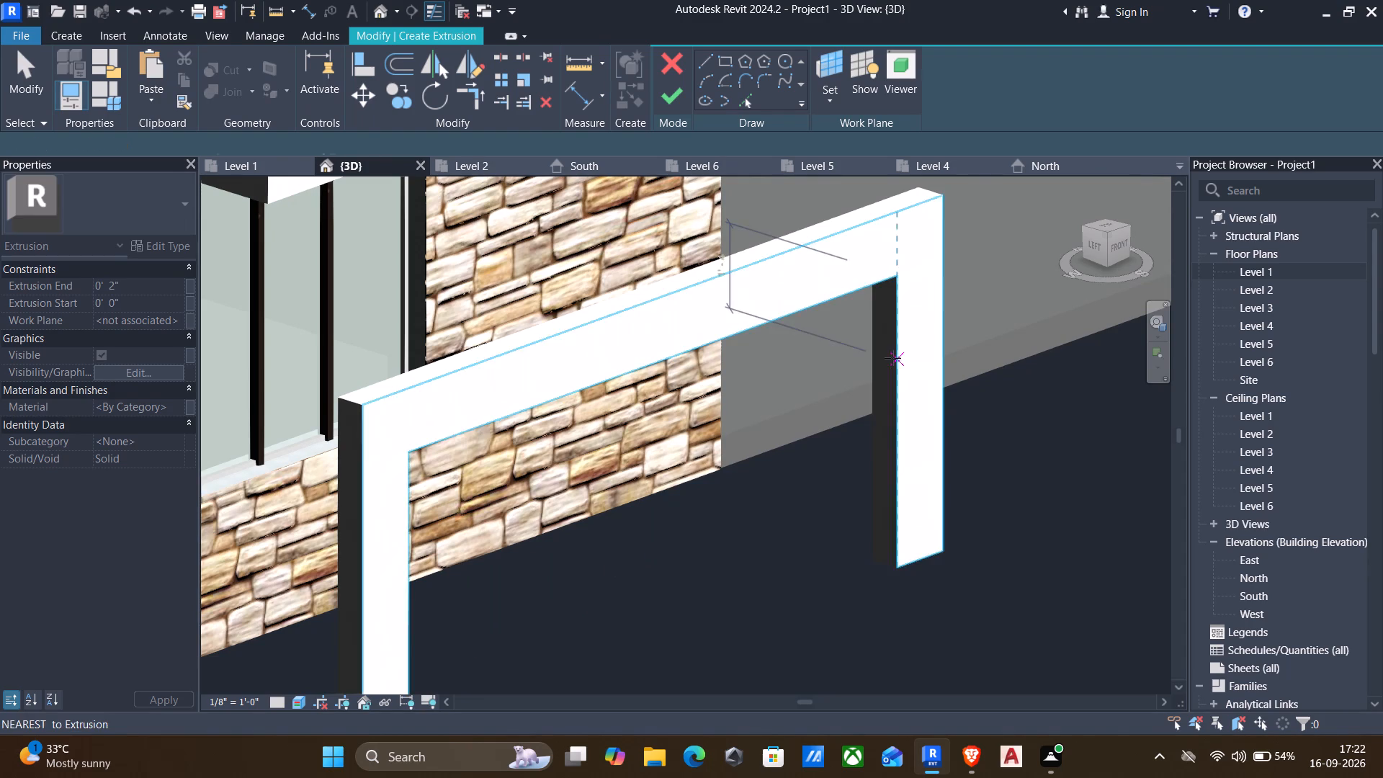
Sketch a rectangle about 0' 5" wide and 0' 3" high from the bottom back corner of the leg's inner face.
{"action": "left_click", "coordinate": [716, 56]}
{"action": "scroll", "coordinate": [871, 299], "scroll_direction": "up", "scroll_amount": 3}
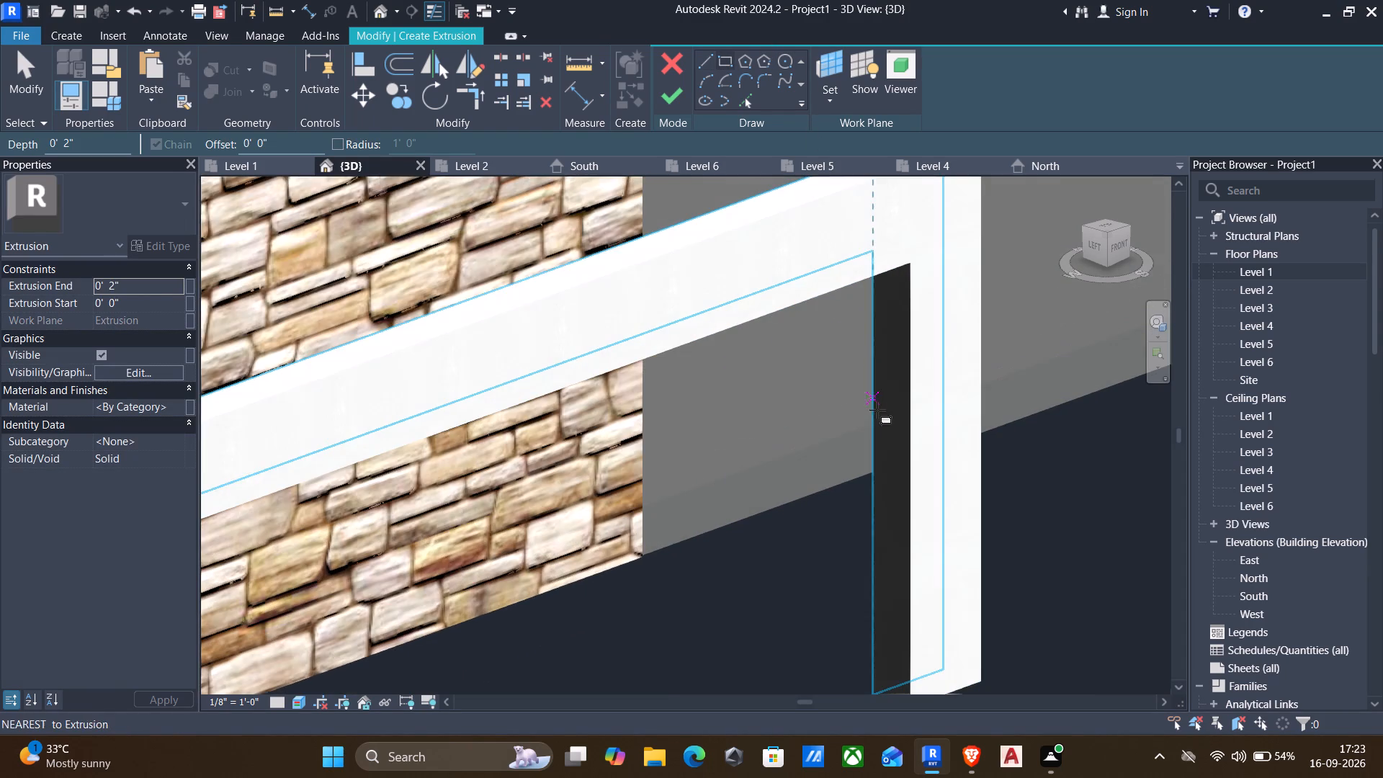
{"action": "middle_click_drag", "start_coordinate": [873, 418], "coordinate": [914, 263]}
{"action": "scroll", "coordinate": [910, 503], "scroll_direction": "up", "scroll_amount": 3}
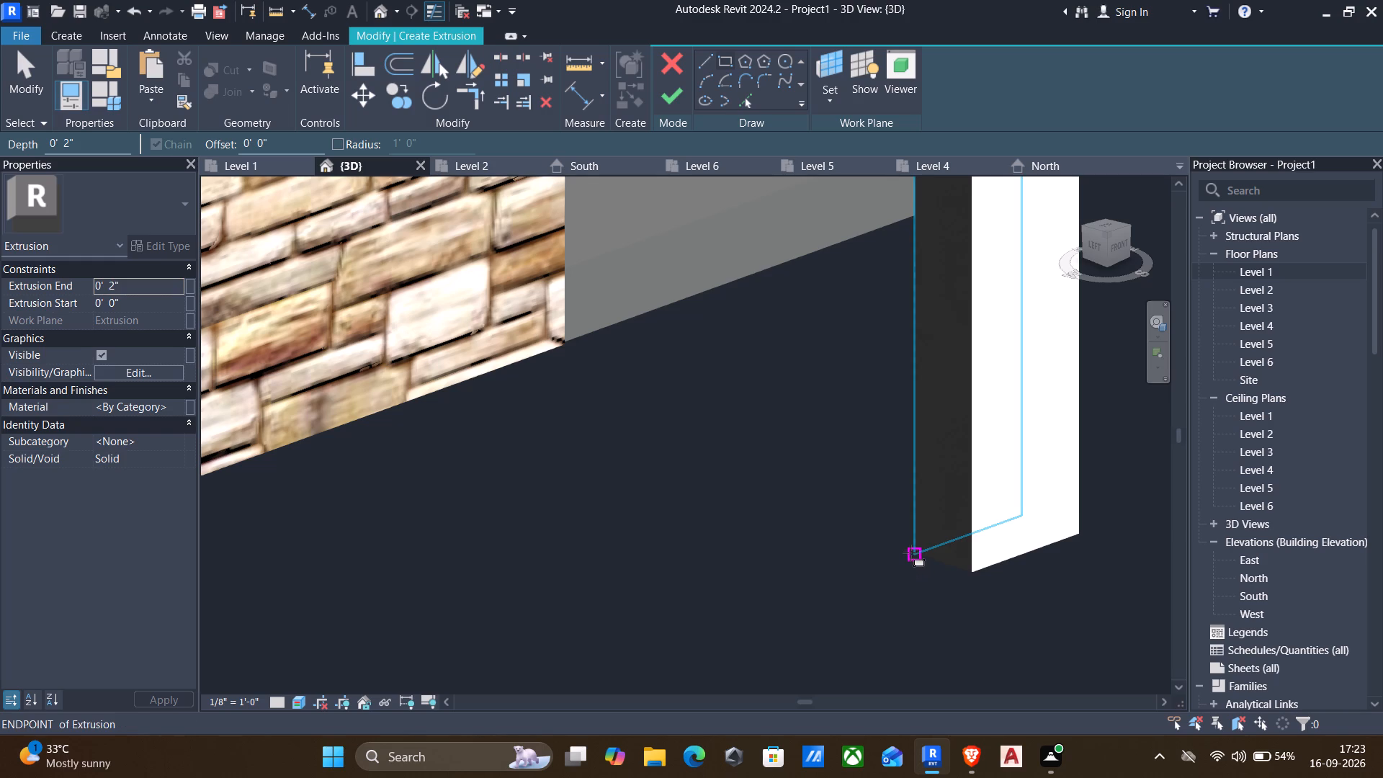
{"action": "left_click", "coordinate": [910, 553]}
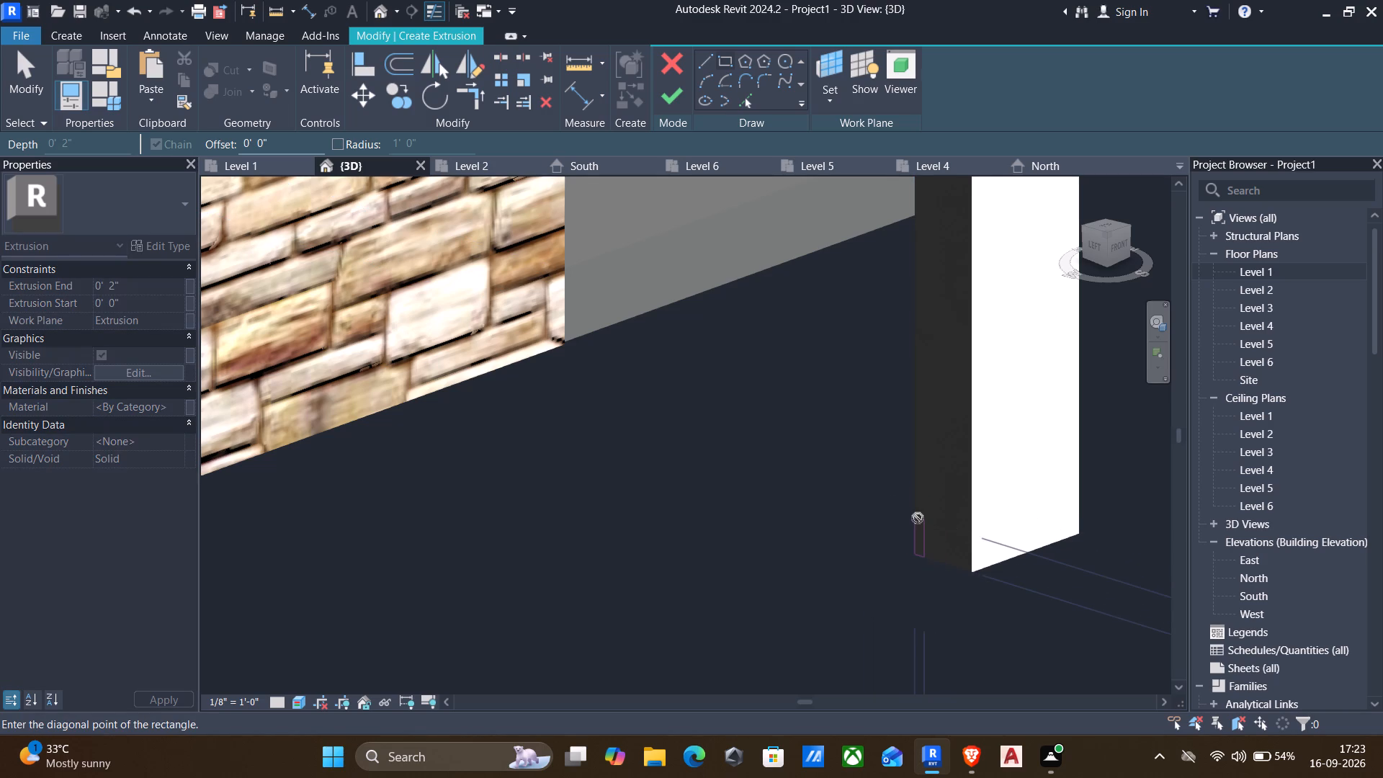
{"action": "left_click", "coordinate": [964, 529]}
{"action": "key", "text": "Escape"}
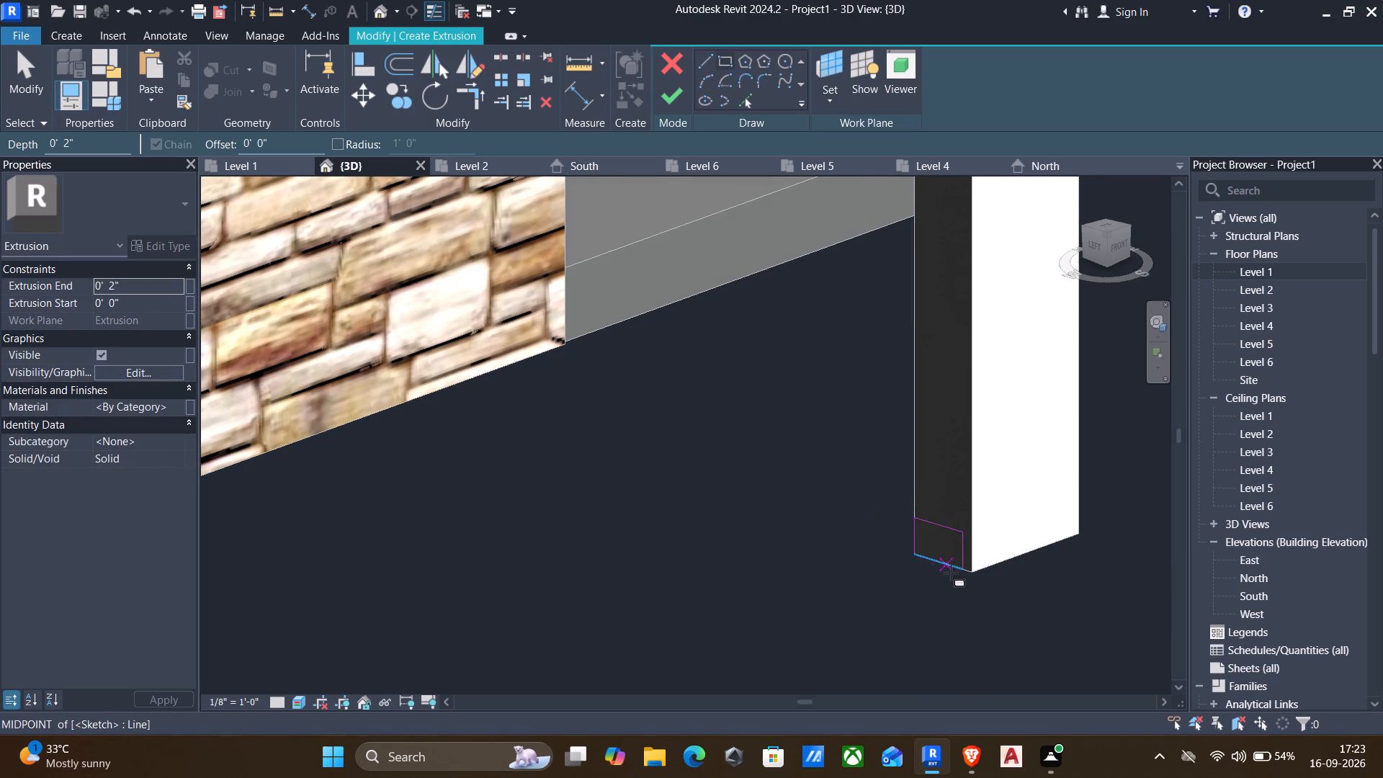
{"action": "key", "text": "Escape"}
Set the width of the sketched rectangle at the bottom of the leg's inner face to 0' 4".
{"action": "scroll", "coordinate": [969, 567], "scroll_direction": "up", "scroll_amount": 3}
{"action": "left_click", "coordinate": [959, 565]}
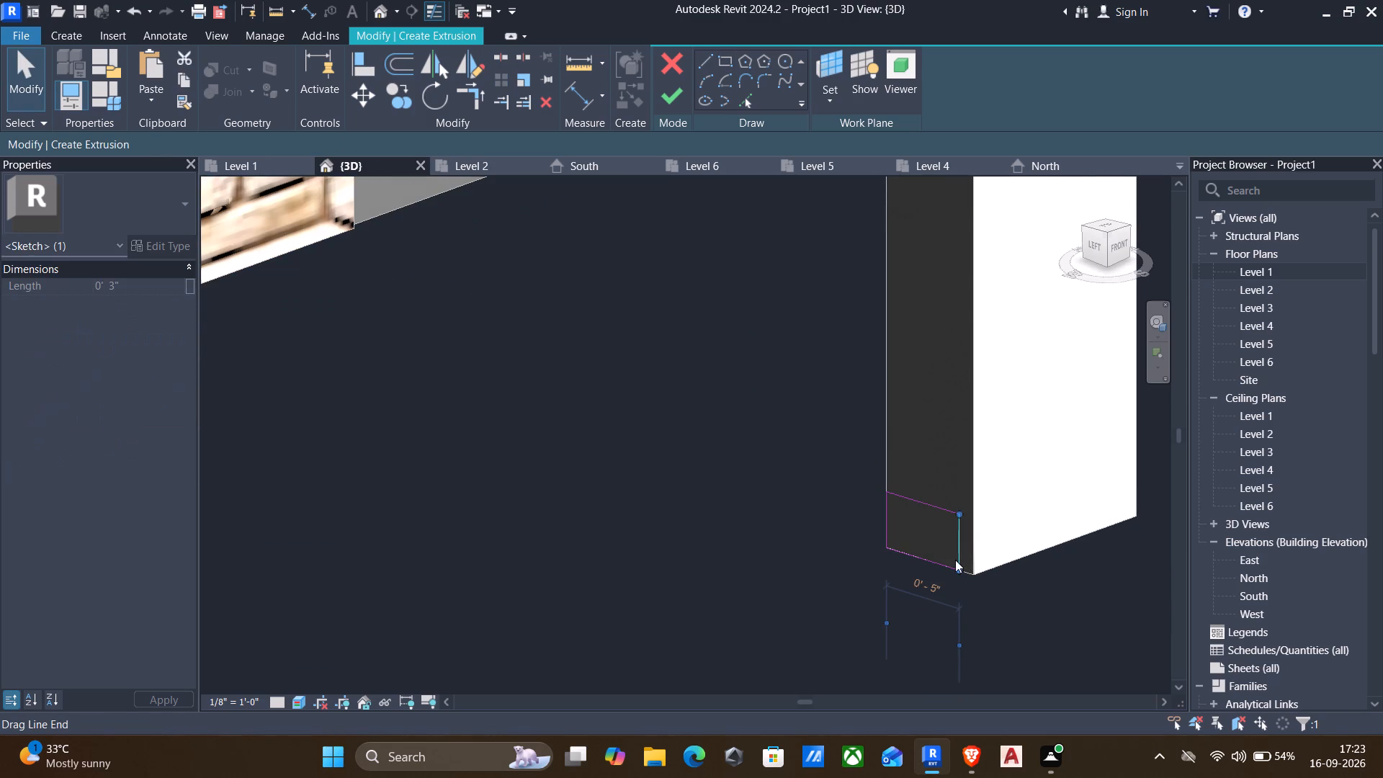
{"action": "left_click", "coordinate": [915, 585]}
{"action": "key", "text": "5"}
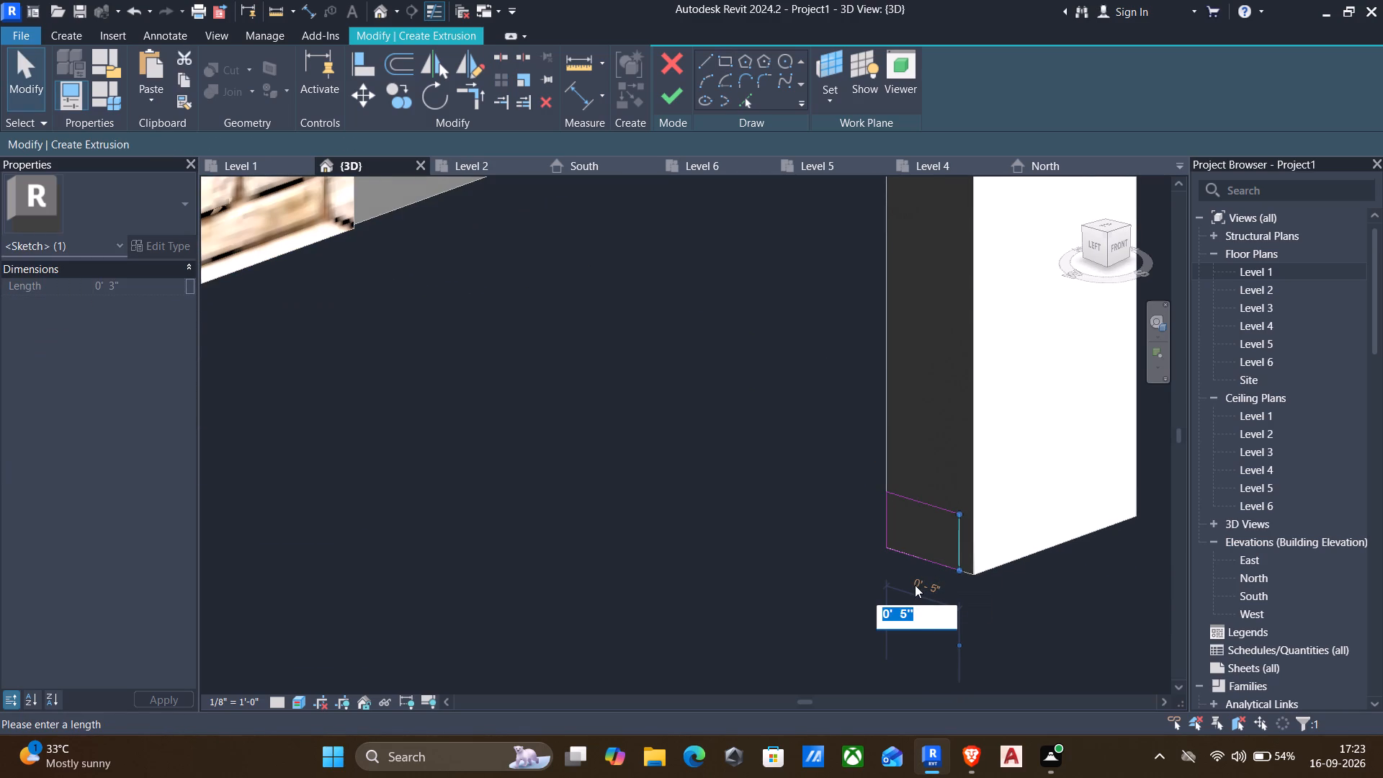
{"action": "key", "text": "shift+quotedbl"}
{"action": "key", "text": "Return"}
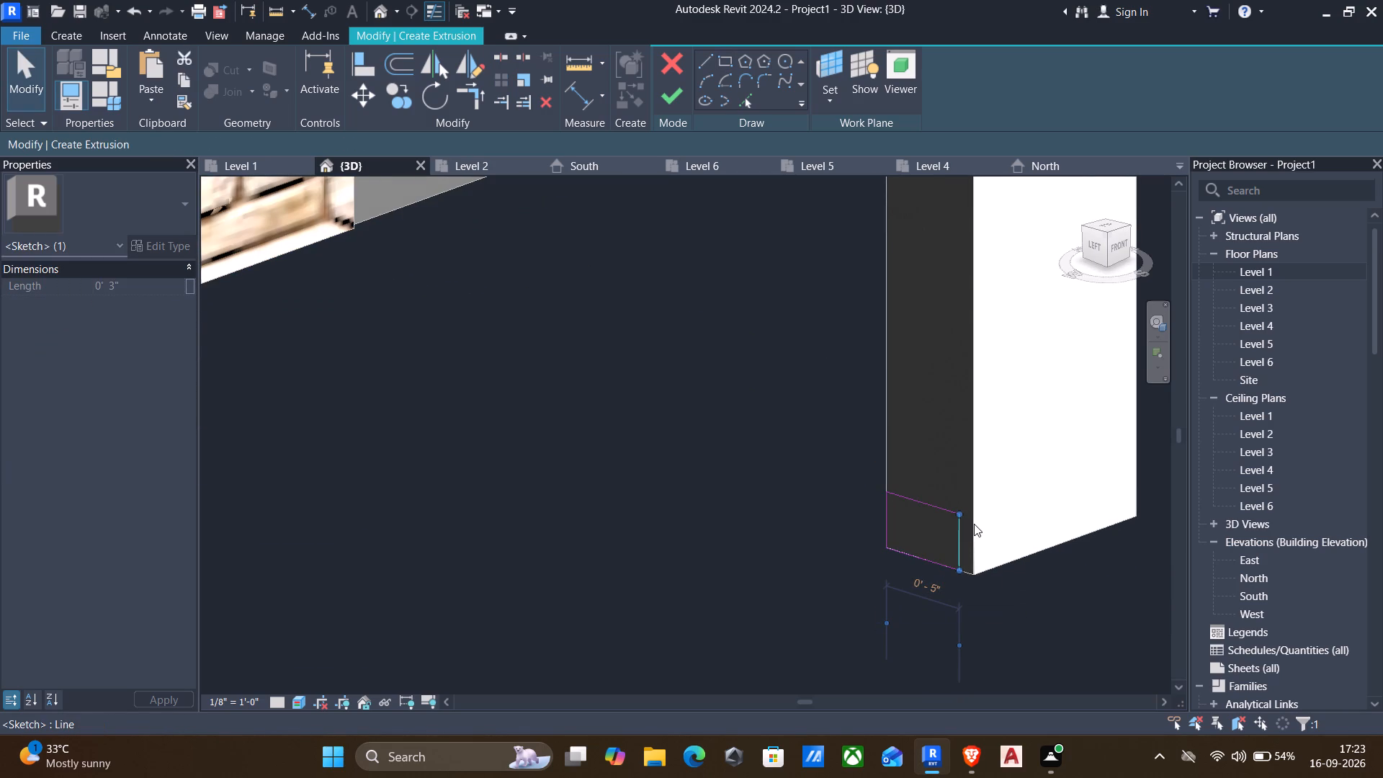
{"action": "left_click", "coordinate": [932, 591]}
{"action": "key", "text": "4"}
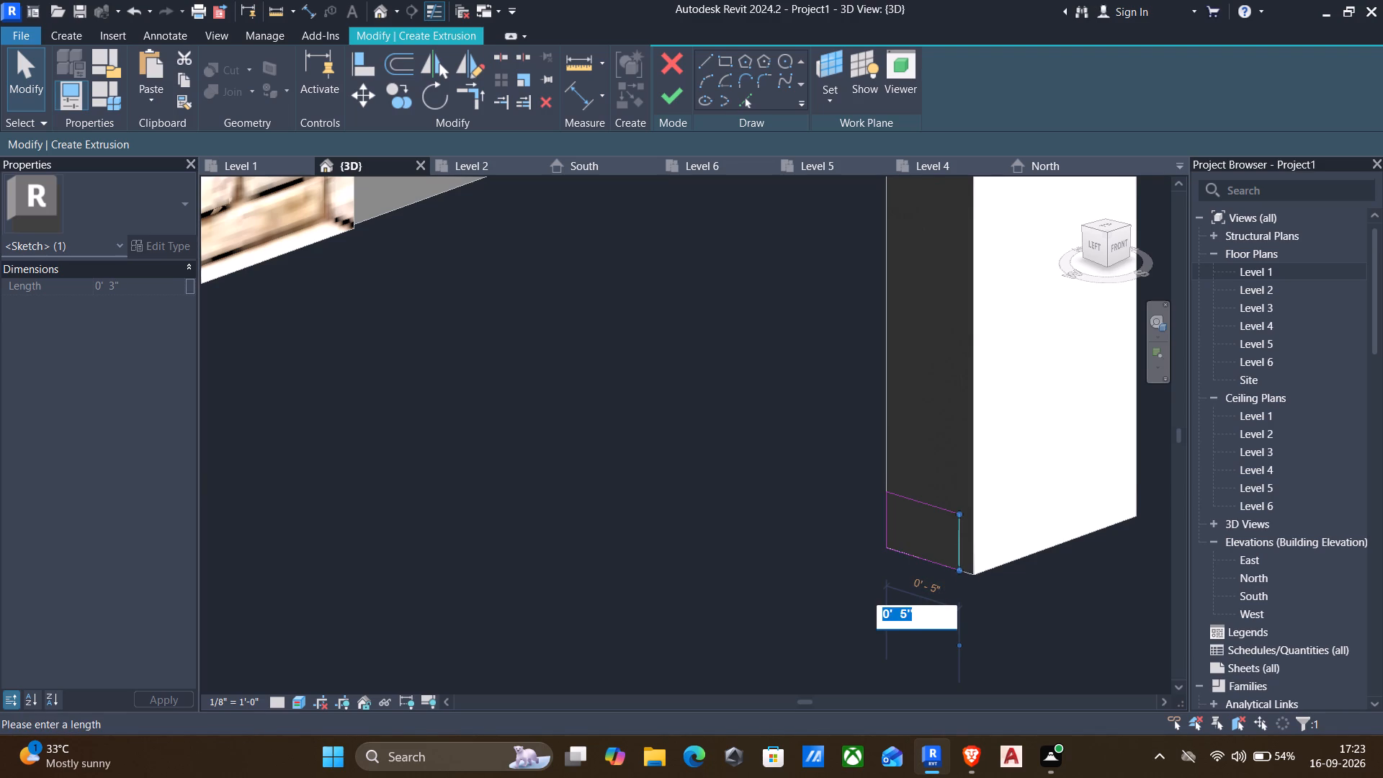
{"action": "key", "text": "shift+quotedbl"}
{"action": "key", "text": "Return"}
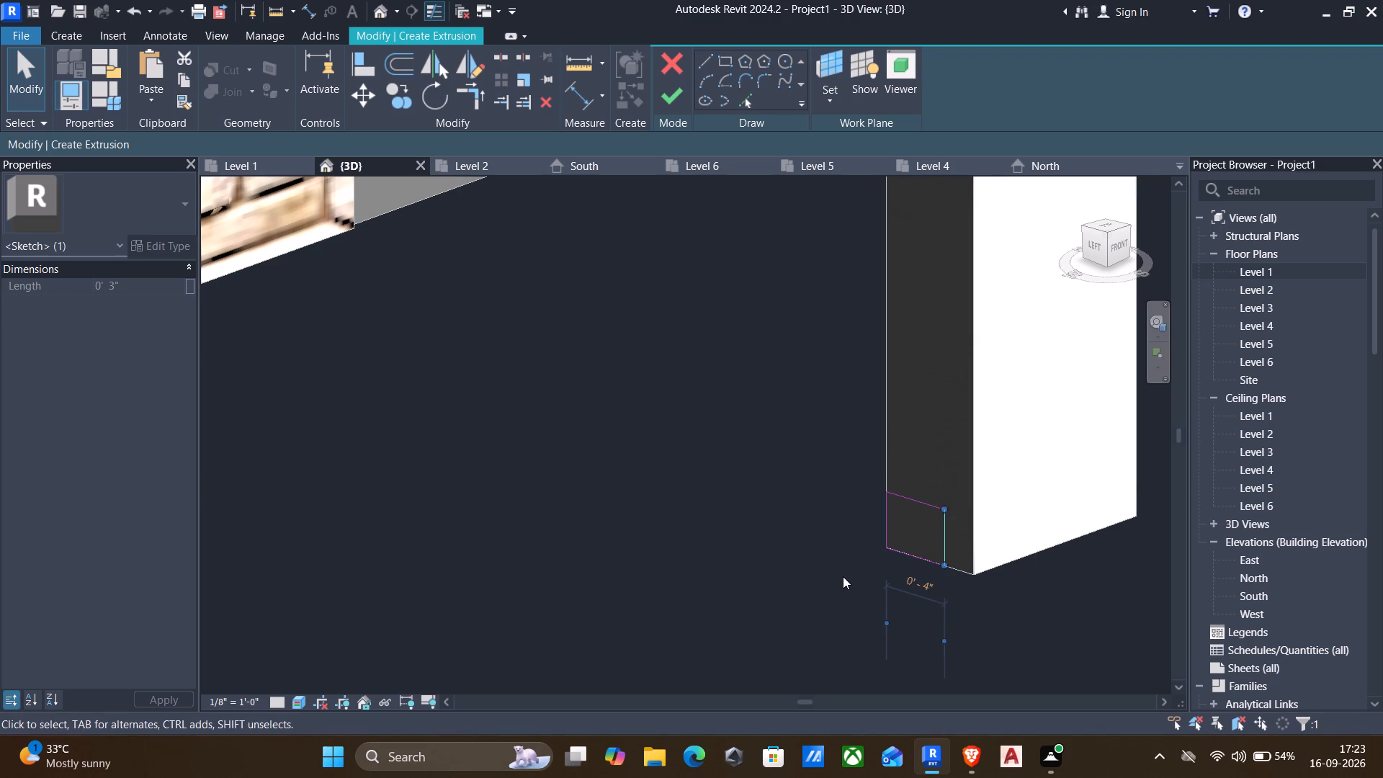
{"action": "key", "text": "Escape"}
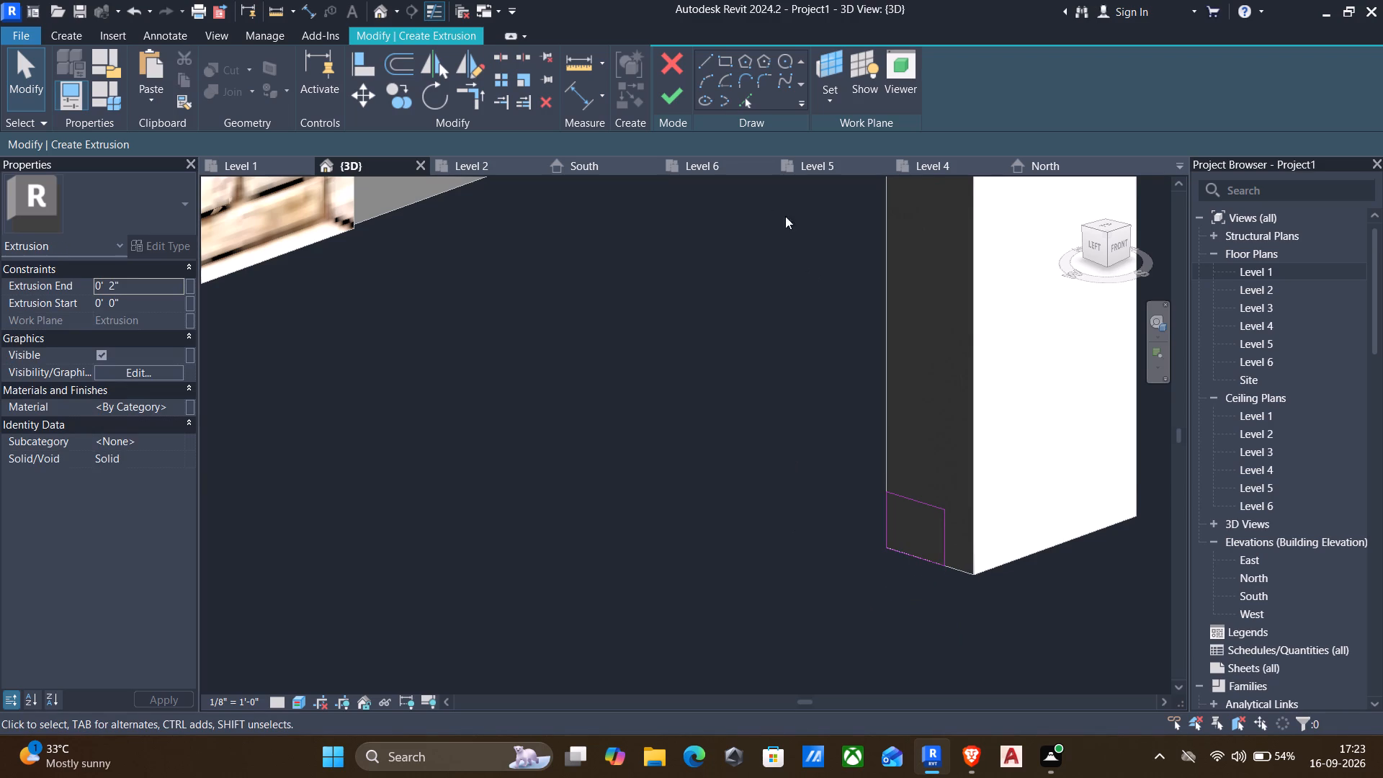
Complete the rectangle as an extrusion 0' 2" deep and finish the in-place model.
{"action": "left_click", "coordinate": [673, 99]}
{"action": "scroll", "coordinate": [772, 415], "scroll_direction": "down", "scroll_amount": 2}
{"action": "middle_click_drag", "start_coordinate": [755, 425], "coordinate": [731, 362]}
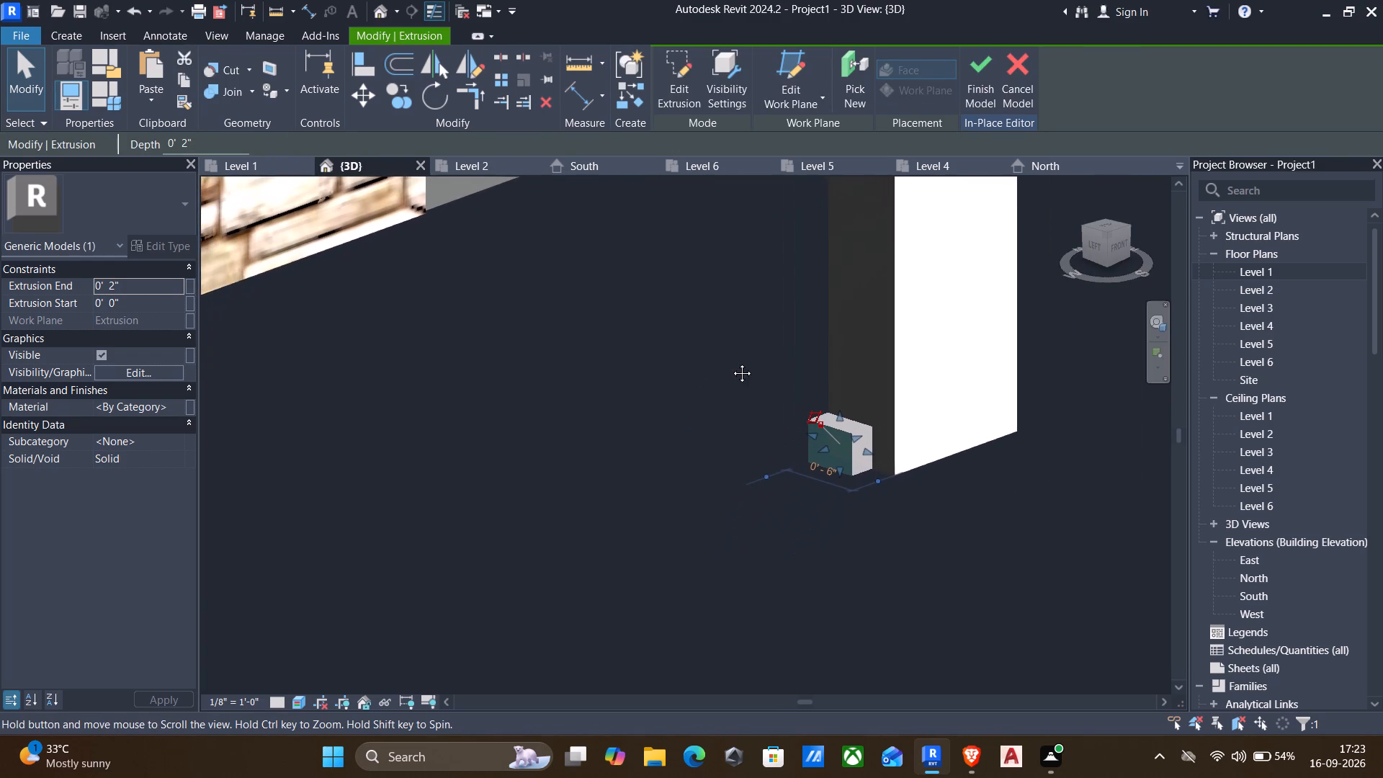
{"action": "middle_click_drag", "start_coordinate": [731, 362], "coordinate": [740, 359]}
{"action": "scroll", "coordinate": [801, 403], "scroll_direction": "down", "scroll_amount": 1}
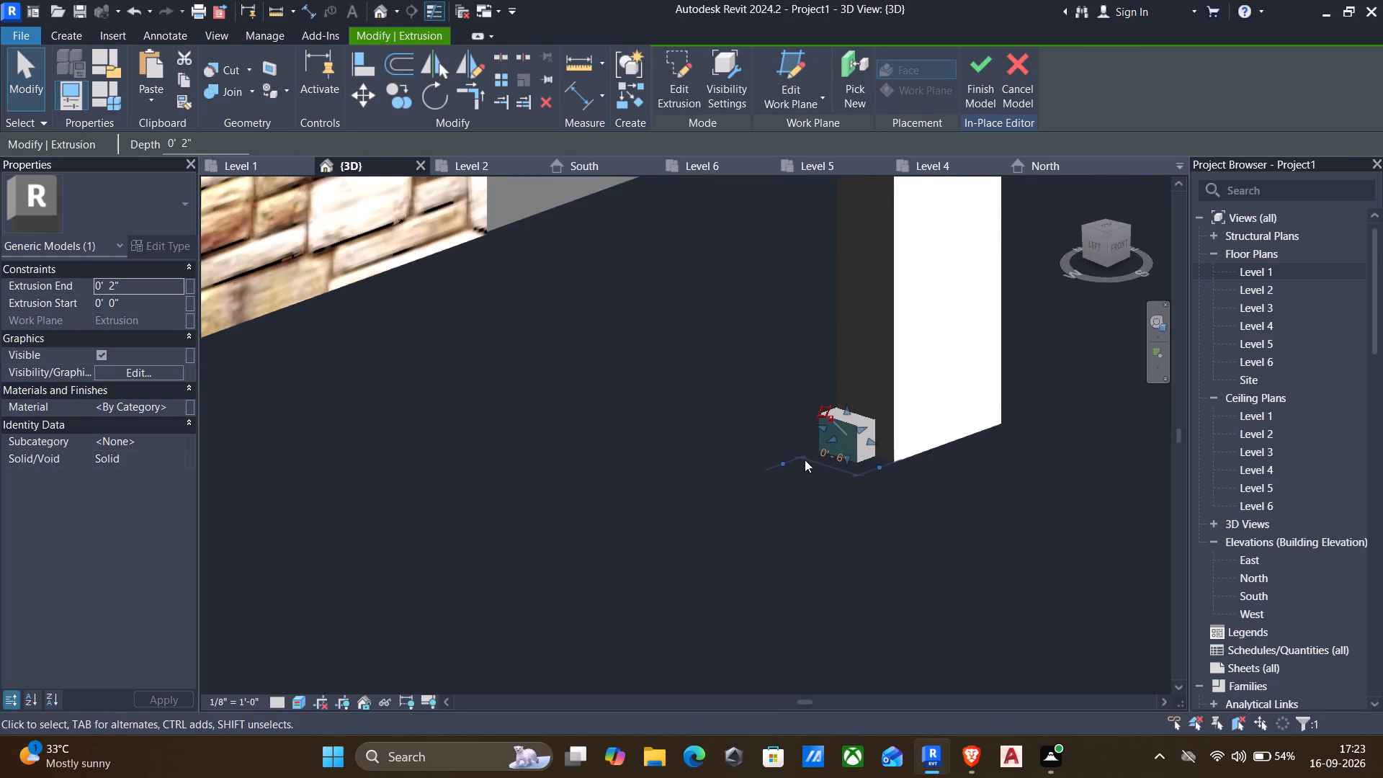
{"action": "middle_click_drag", "start_coordinate": [776, 460], "coordinate": [650, 481], "text": "shift"}
{"action": "scroll", "coordinate": [650, 480], "scroll_direction": "down", "scroll_amount": 2}
{"action": "key", "text": "Escape"}
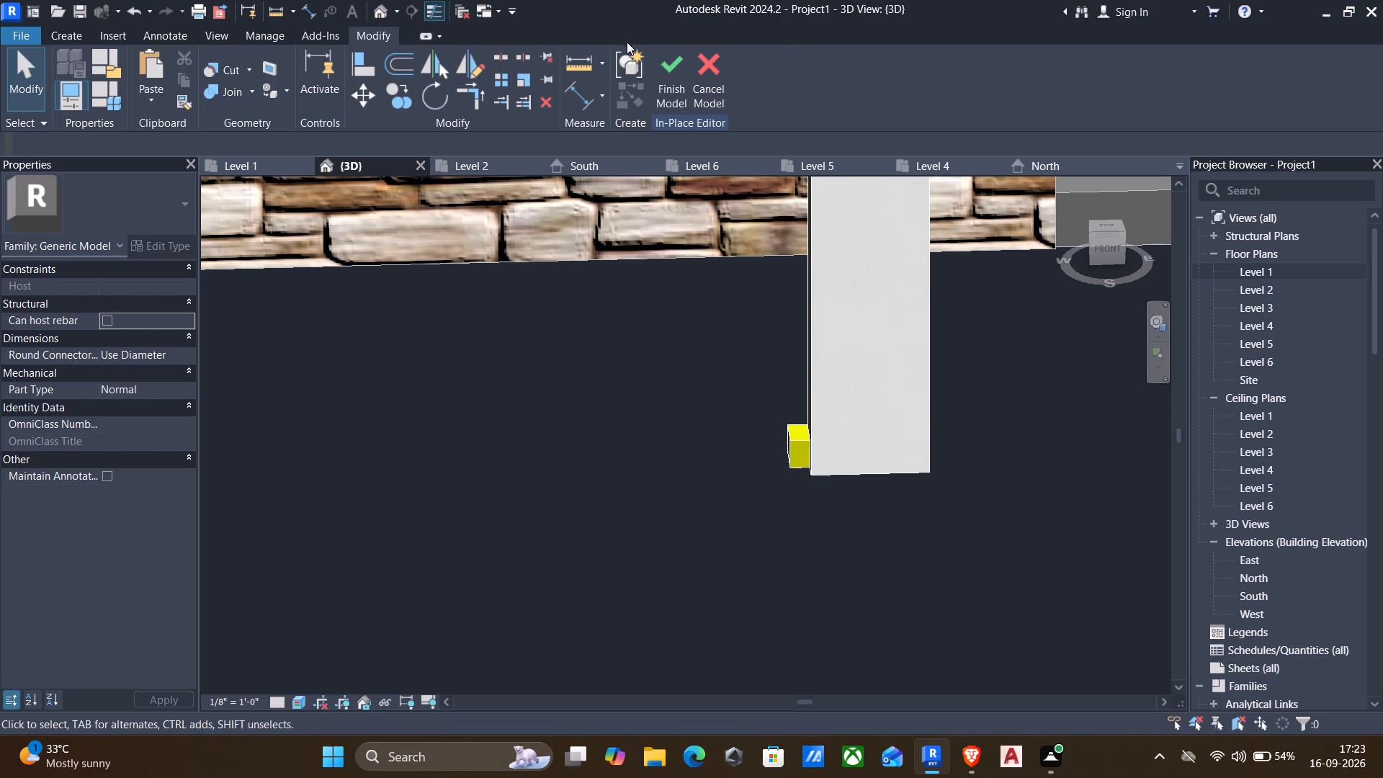
{"action": "left_click", "coordinate": [669, 58]}
Align the free end of the short bottom extrusion to the inner side face of the opposite leg.
{"action": "scroll", "coordinate": [675, 392], "scroll_direction": "down", "scroll_amount": 1}
{"action": "middle_click_drag", "start_coordinate": [684, 401], "coordinate": [702, 402]}
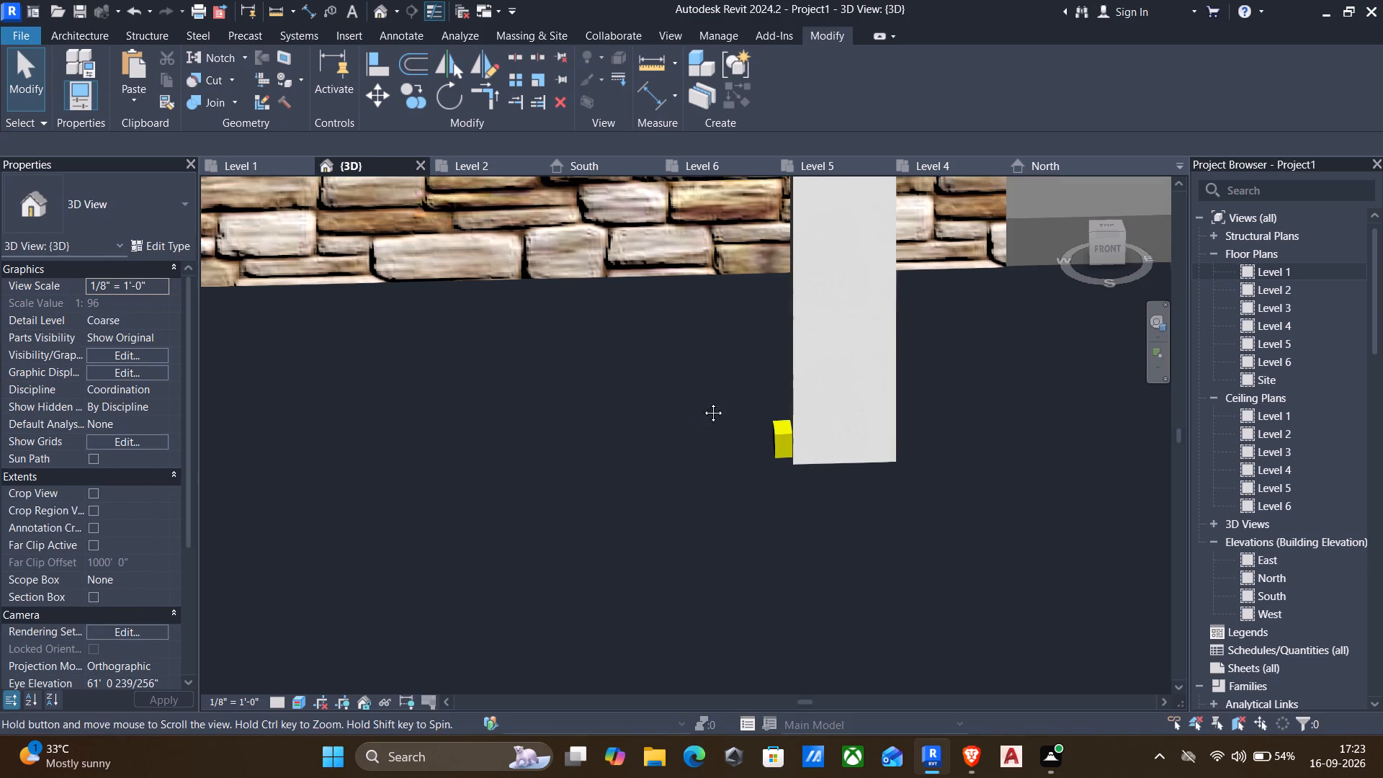
{"action": "middle_click_drag", "start_coordinate": [702, 402], "coordinate": [883, 336]}
{"action": "scroll", "coordinate": [818, 380], "scroll_direction": "down", "scroll_amount": 2}
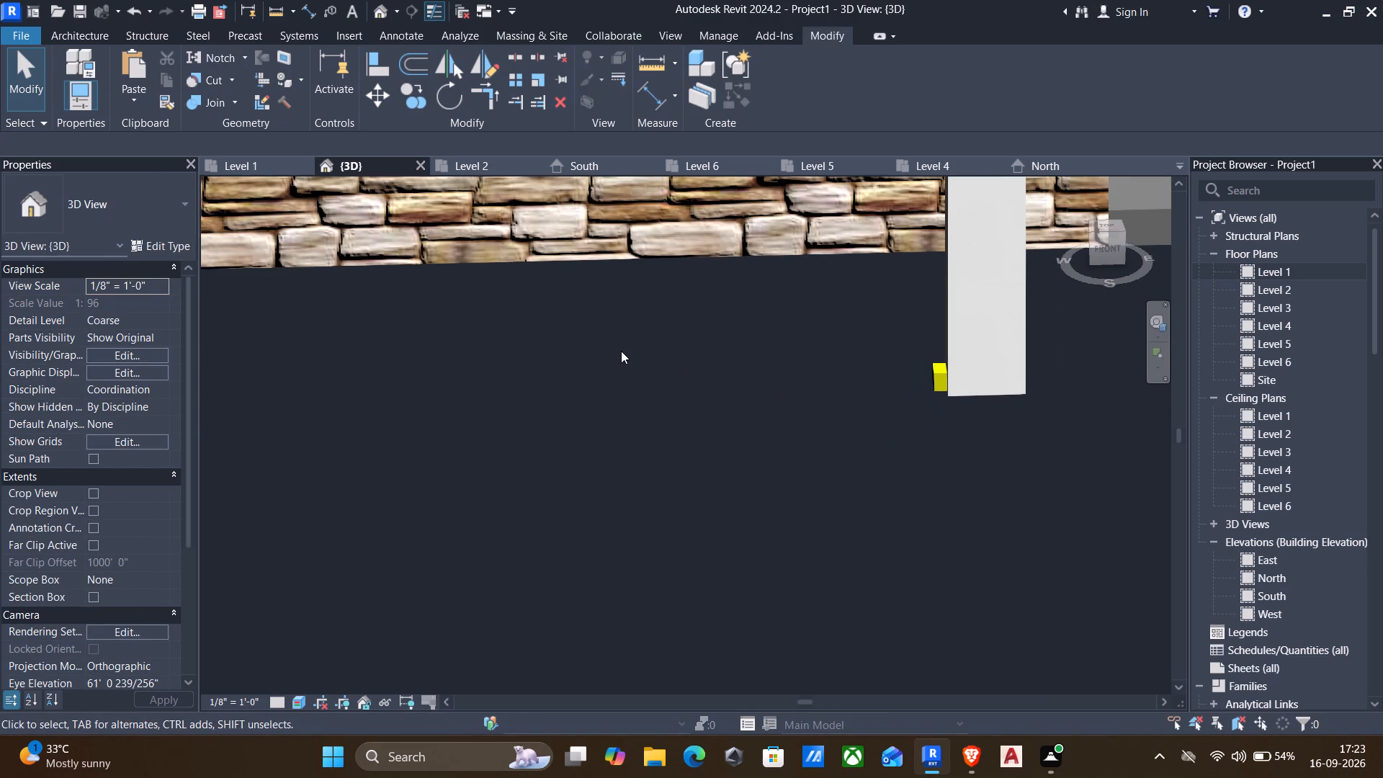
{"action": "key", "text": "a"}
{"action": "key", "text": "l"}
{"action": "middle_click_drag", "start_coordinate": [611, 372], "coordinate": [683, 369]}
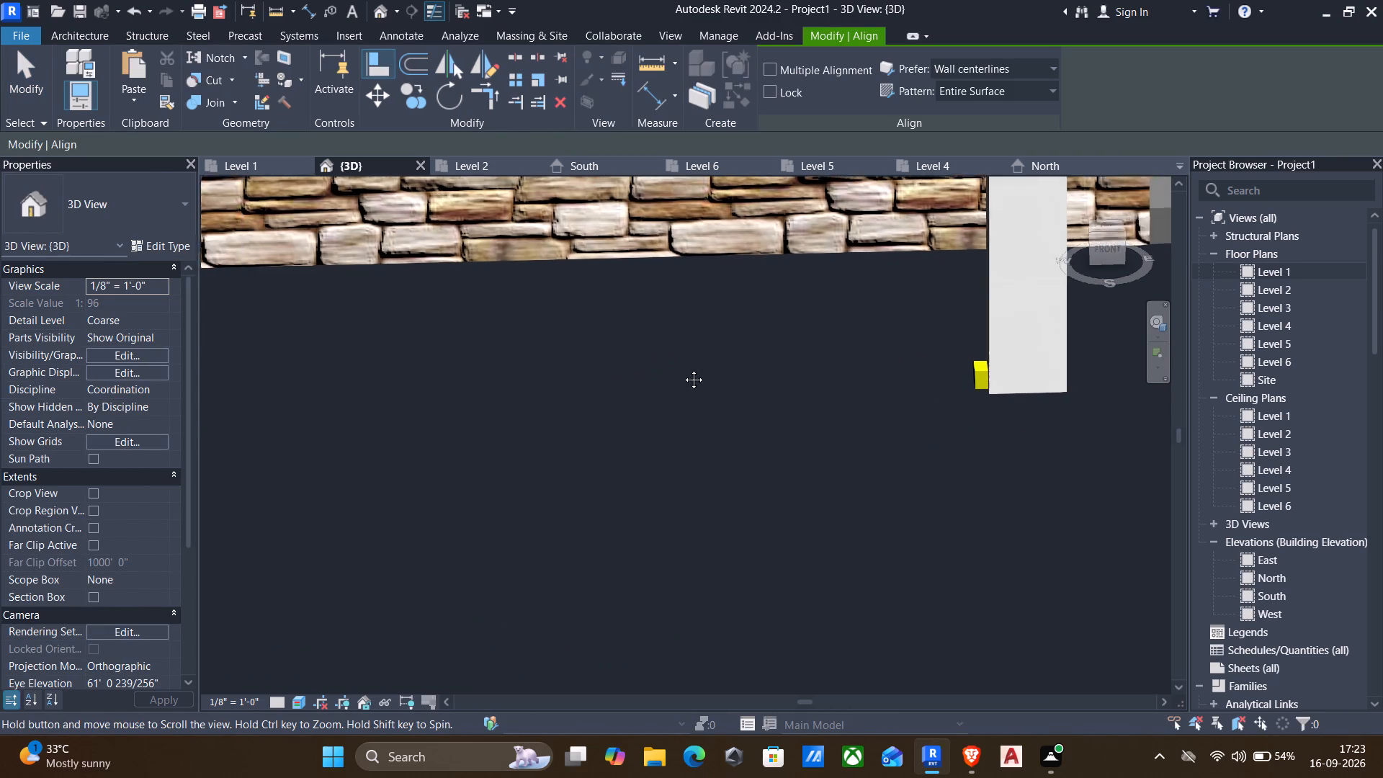
{"action": "middle_click_drag", "start_coordinate": [683, 369], "coordinate": [957, 462]}
{"action": "middle_click_drag", "start_coordinate": [892, 453], "coordinate": [796, 475], "text": "shift"}
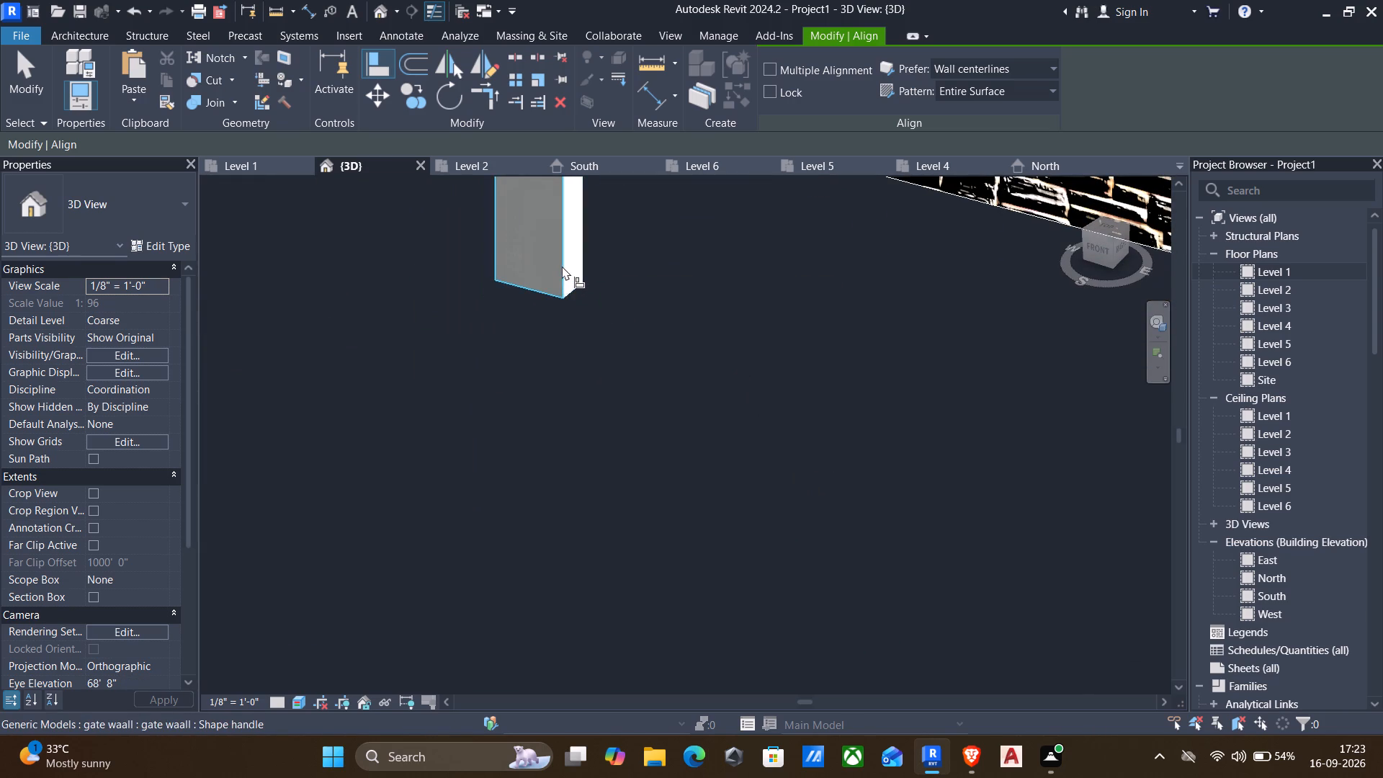
{"action": "scroll", "coordinate": [582, 243], "scroll_direction": "up", "scroll_amount": 3}
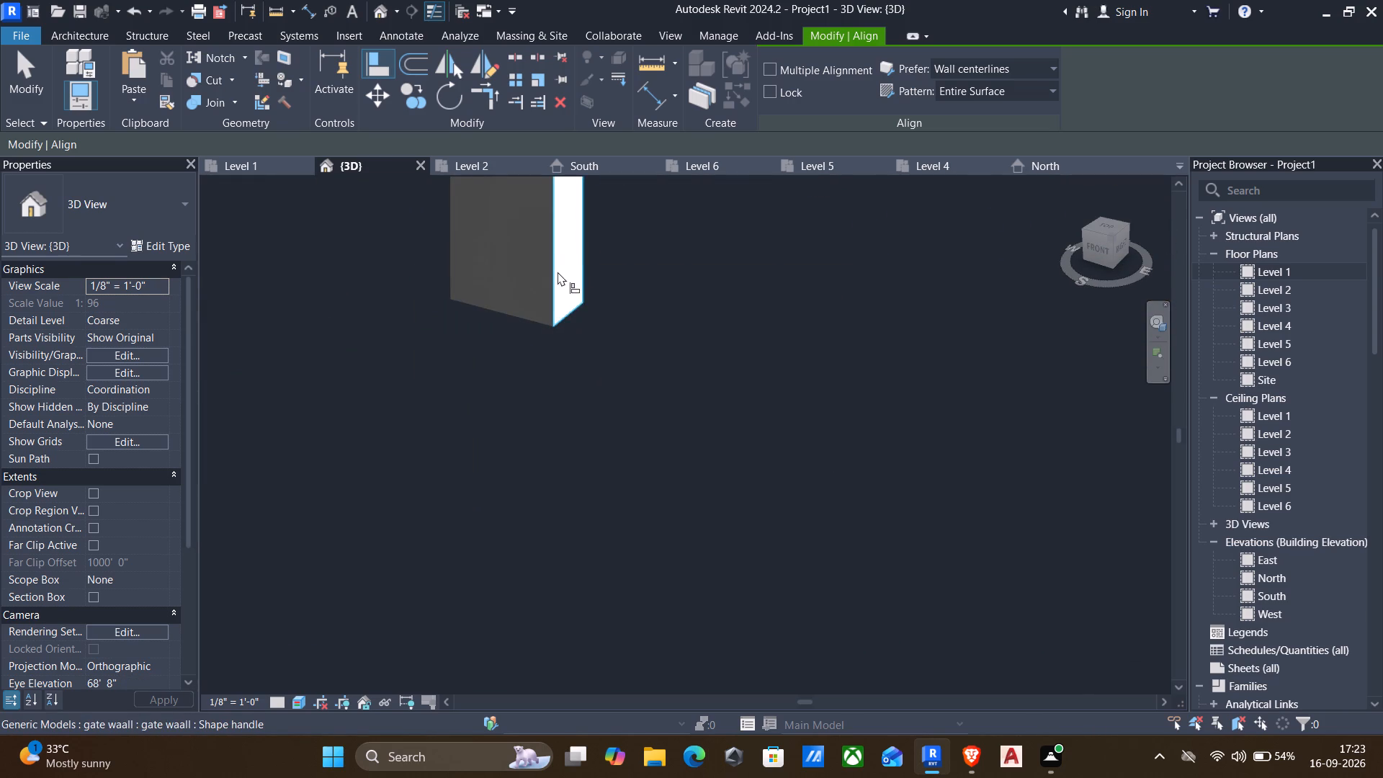
{"action": "left_click", "coordinate": [558, 272]}
{"action": "scroll", "coordinate": [617, 326], "scroll_direction": "down", "scroll_amount": 4}
{"action": "middle_click_drag", "start_coordinate": [700, 359], "coordinate": [474, 356]}
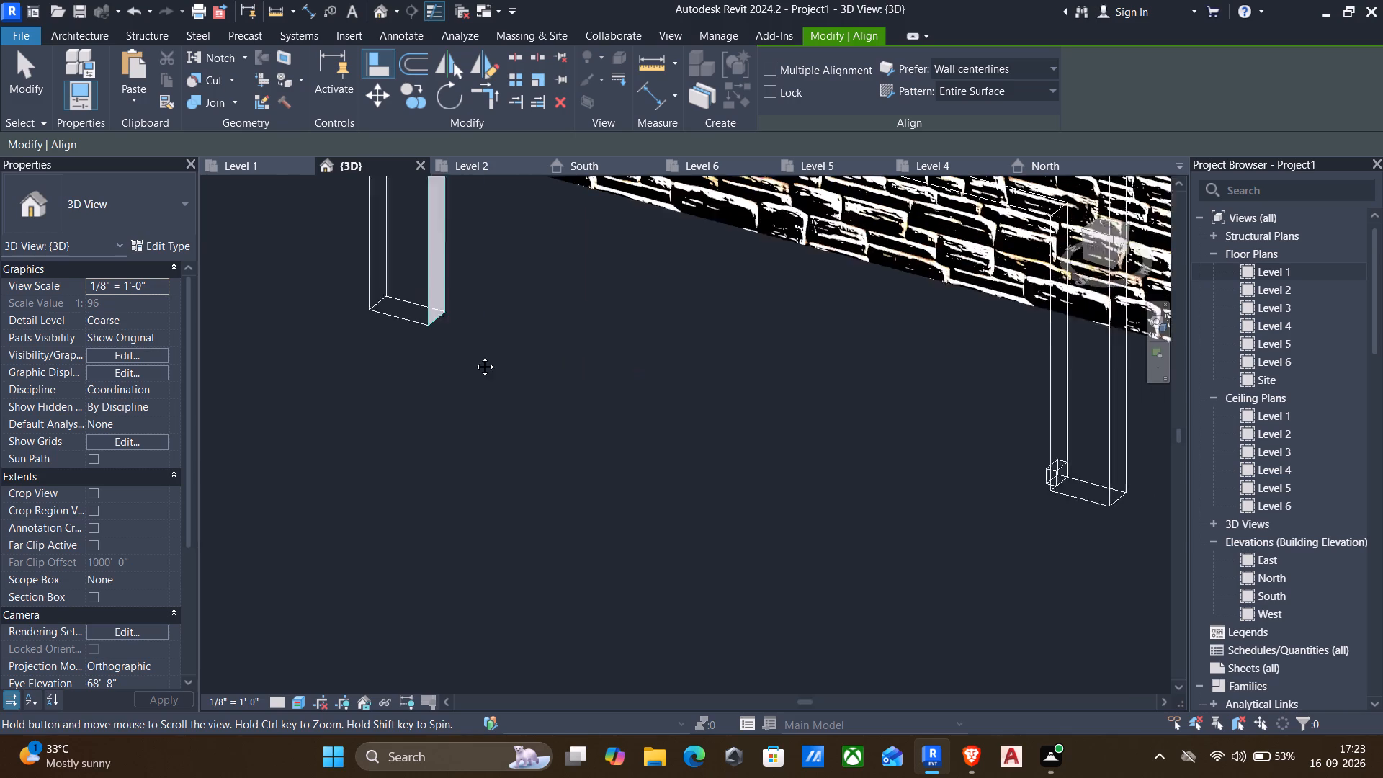
{"action": "middle_click_drag", "start_coordinate": [474, 356], "coordinate": [462, 367]}
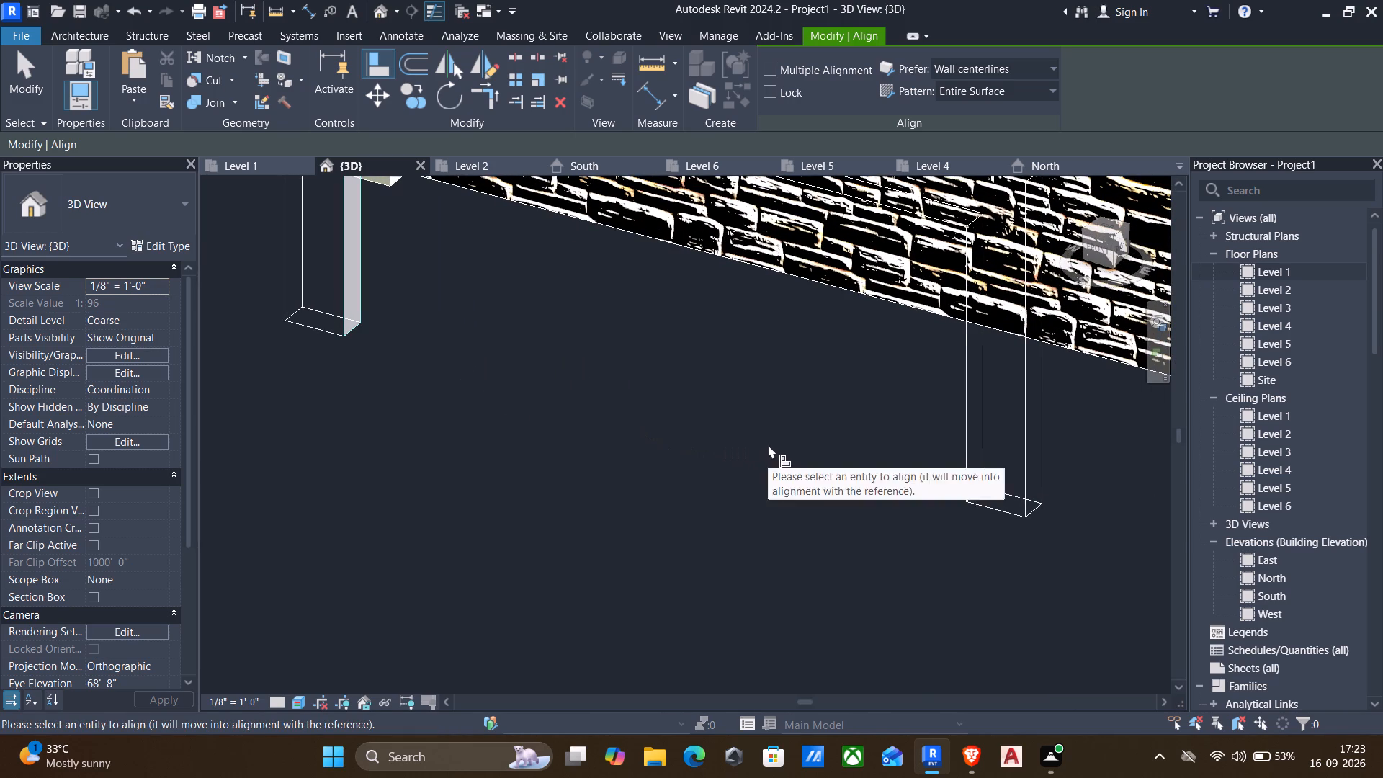
{"action": "middle_click_drag", "start_coordinate": [772, 445], "coordinate": [946, 437], "text": "shift"}
{"action": "scroll", "coordinate": [976, 465], "scroll_direction": "up", "scroll_amount": 3}
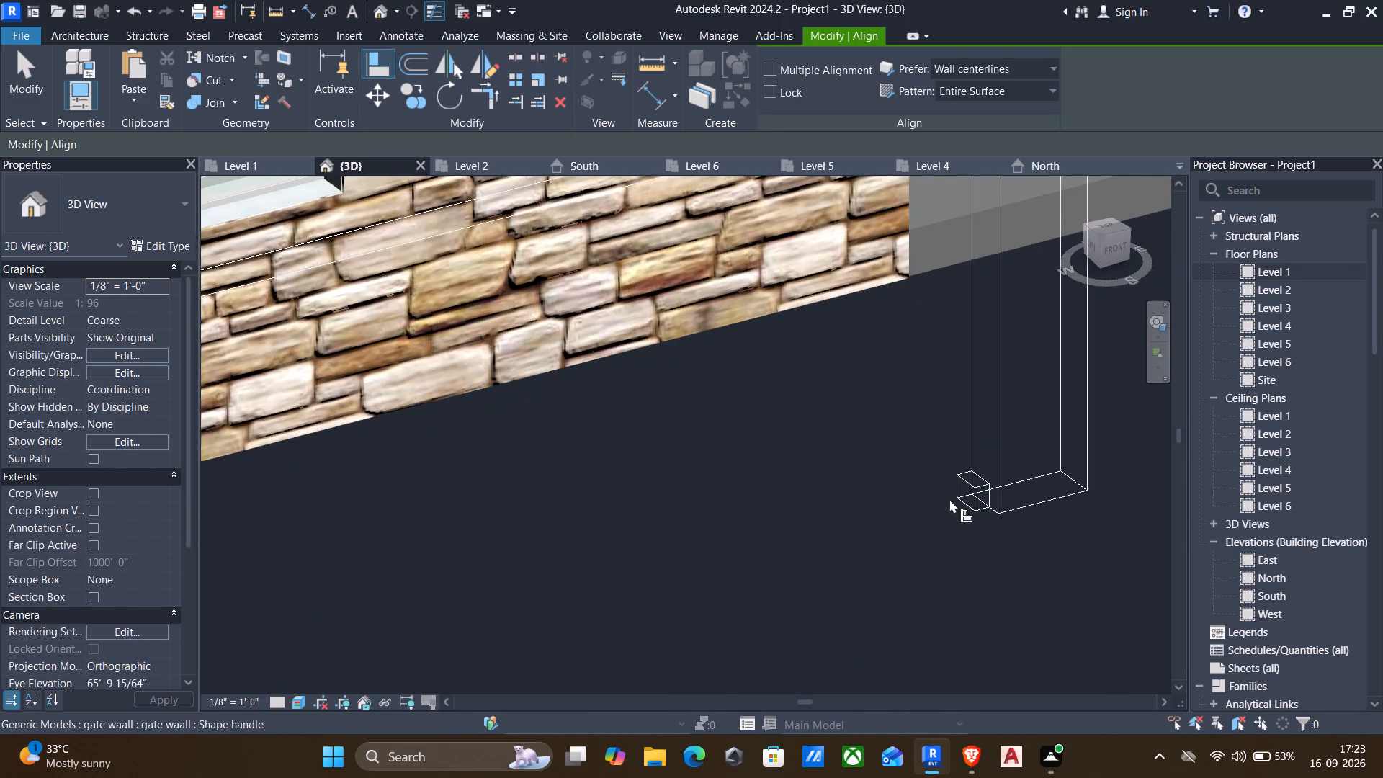
{"action": "left_click", "coordinate": [965, 498]}
{"action": "scroll", "coordinate": [816, 511], "scroll_direction": "down", "scroll_amount": 2}
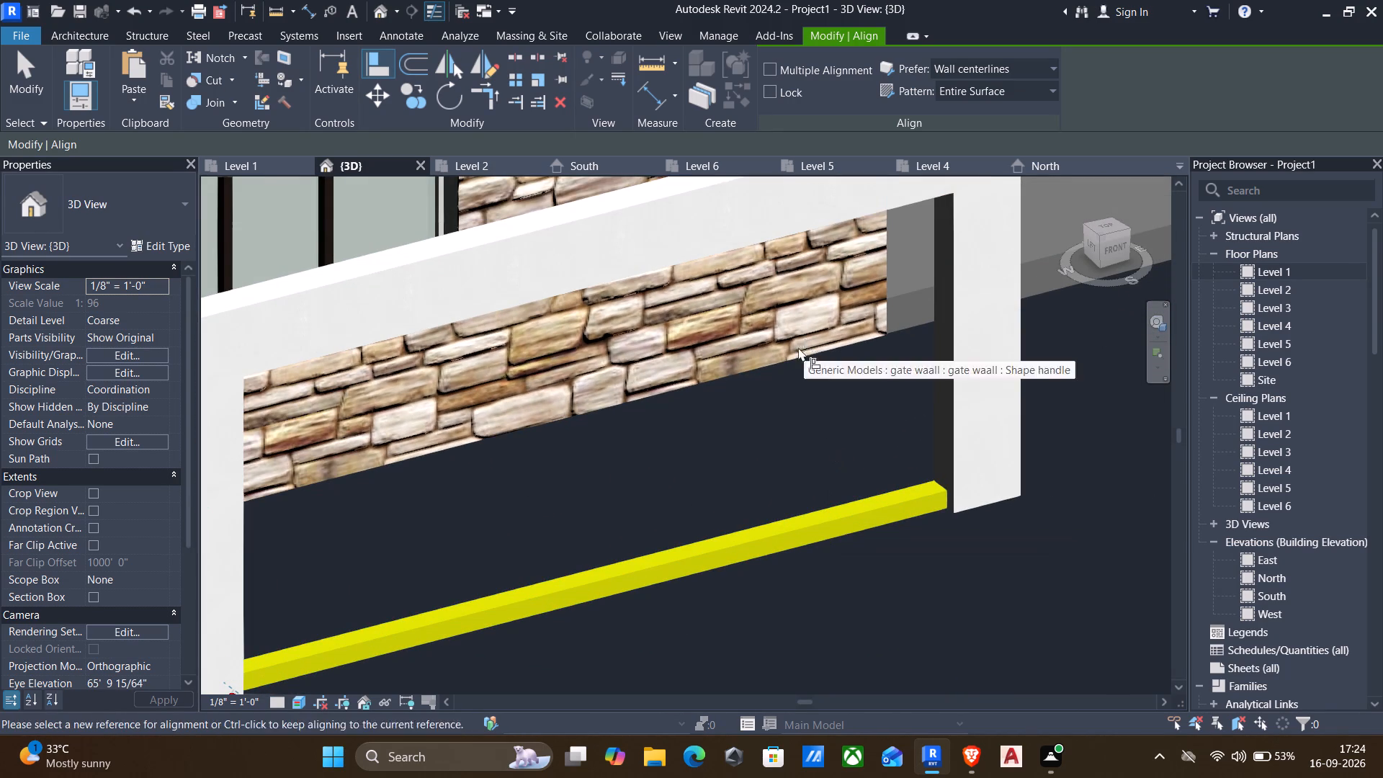
Align the top face of the bottom member to the underside of the frame's top beam.
{"action": "middle_click_drag", "start_coordinate": [792, 364], "coordinate": [753, 127], "text": "shift"}
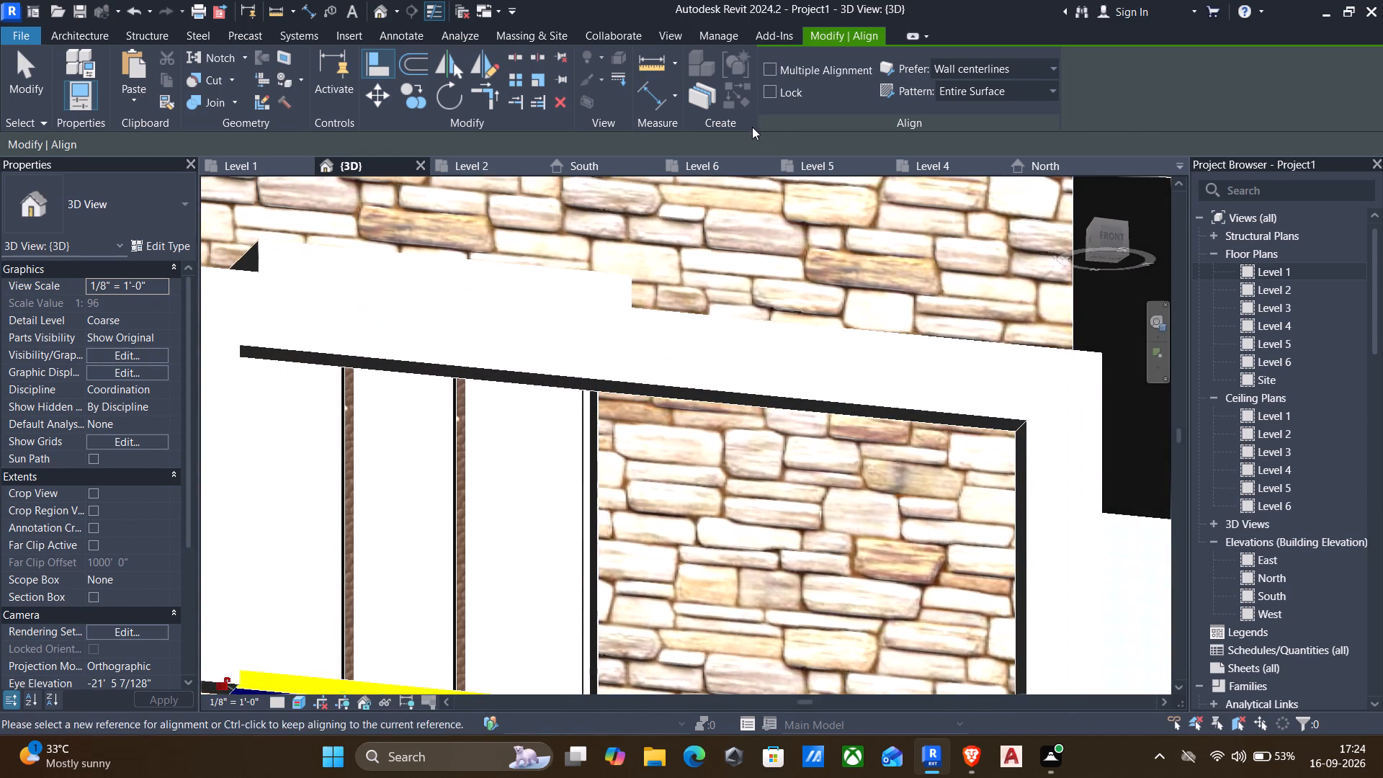
{"action": "left_click", "coordinate": [782, 401]}
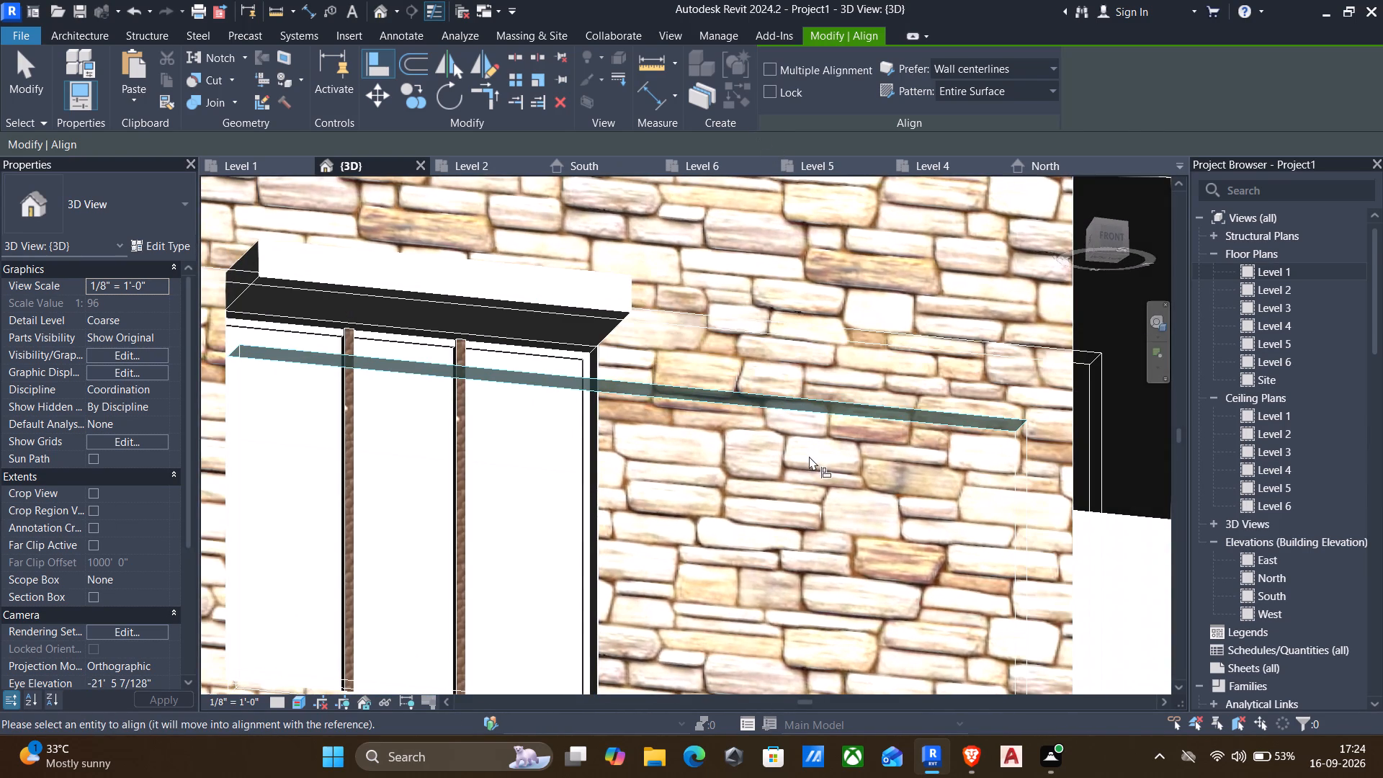
{"action": "middle_click_drag", "start_coordinate": [809, 462], "coordinate": [735, 612], "text": "shift"}
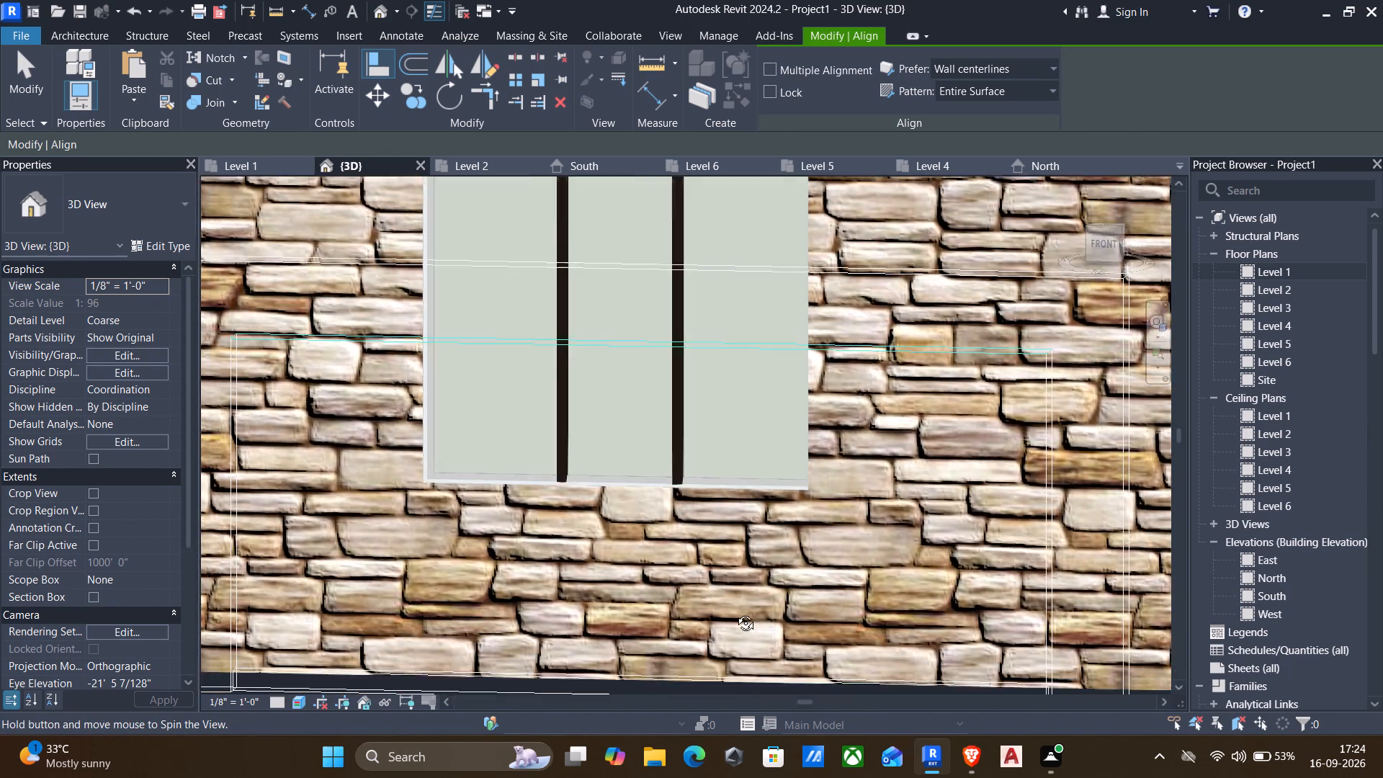
{"action": "middle_click_drag", "start_coordinate": [735, 612], "coordinate": [735, 630], "text": "shift"}
{"action": "scroll", "coordinate": [771, 556], "scroll_direction": "down", "scroll_amount": 3}
{"action": "middle_click_drag", "start_coordinate": [866, 415], "coordinate": [819, 494], "text": "shift"}
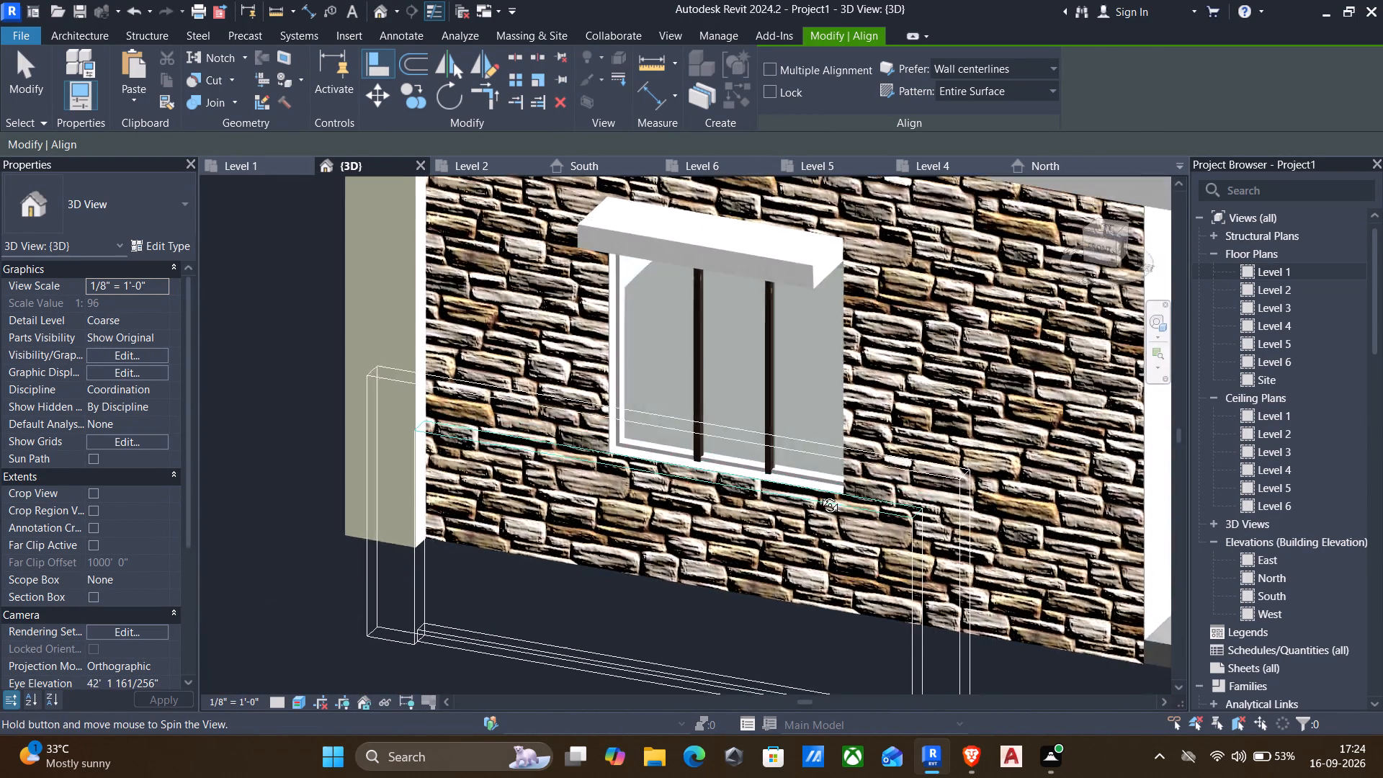
{"action": "middle_click_drag", "start_coordinate": [819, 494], "coordinate": [787, 553], "text": "shift"}
{"action": "middle_click_drag", "start_coordinate": [526, 561], "coordinate": [579, 431]}
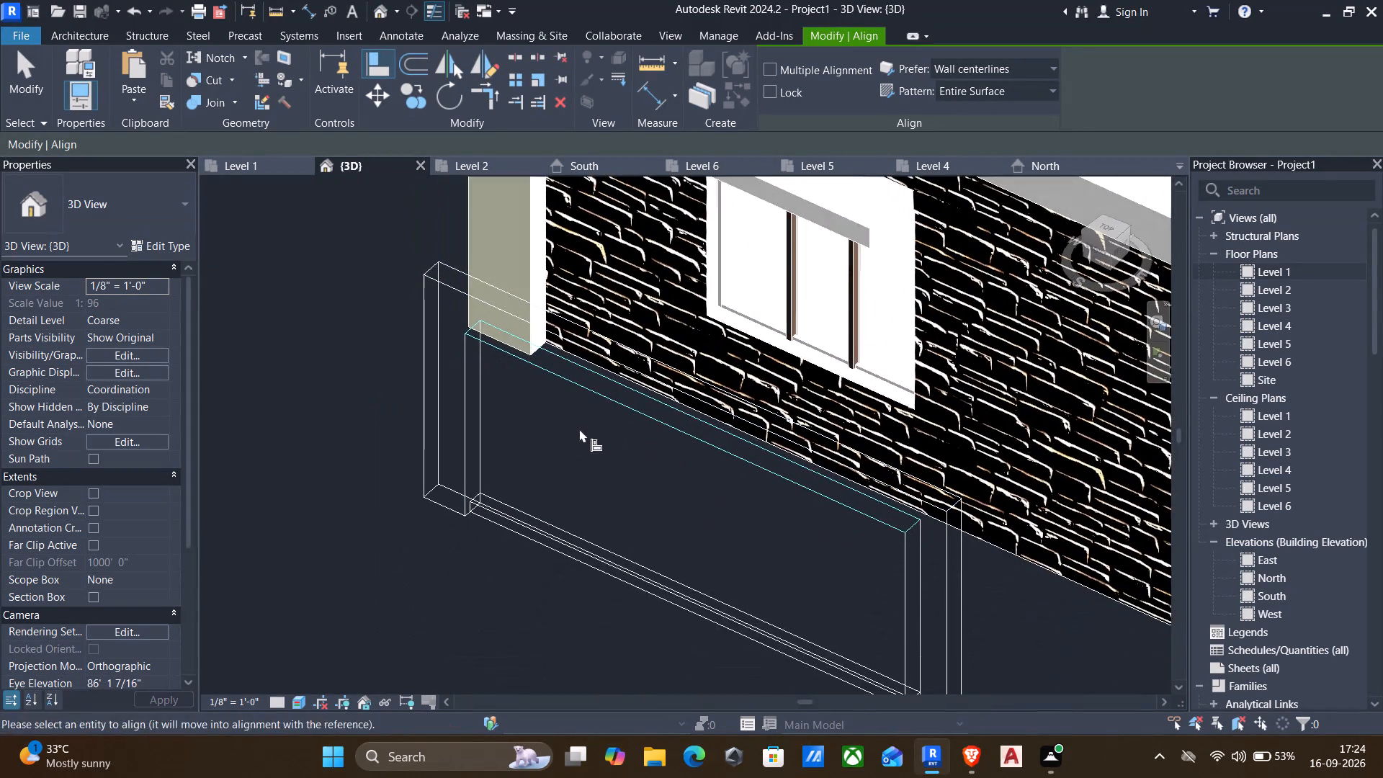
{"action": "scroll", "coordinate": [570, 563], "scroll_direction": "up", "scroll_amount": 2}
{"action": "middle_click_drag", "start_coordinate": [547, 538], "coordinate": [507, 588], "text": "shift"}
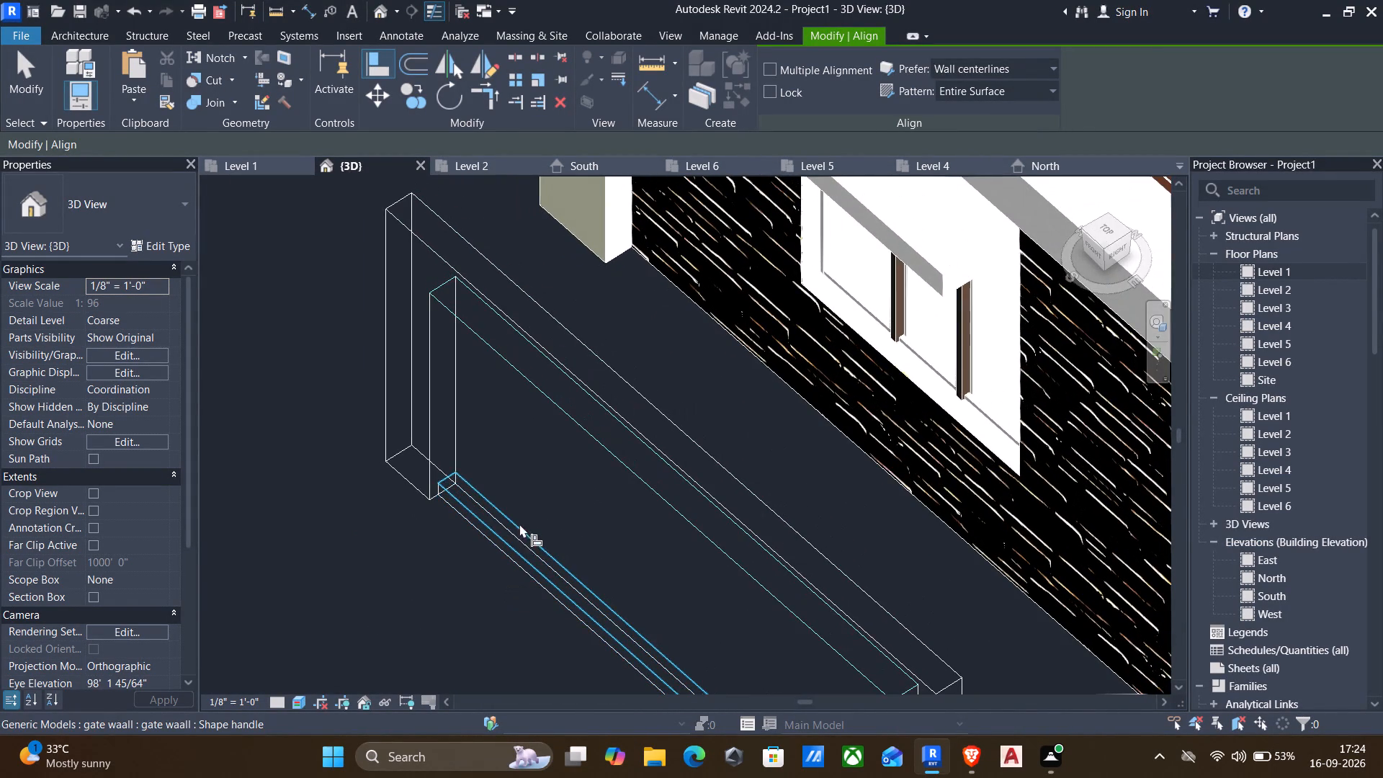
{"action": "scroll", "coordinate": [509, 535], "scroll_direction": "up", "scroll_amount": 4}
{"action": "left_click", "coordinate": [467, 514]}
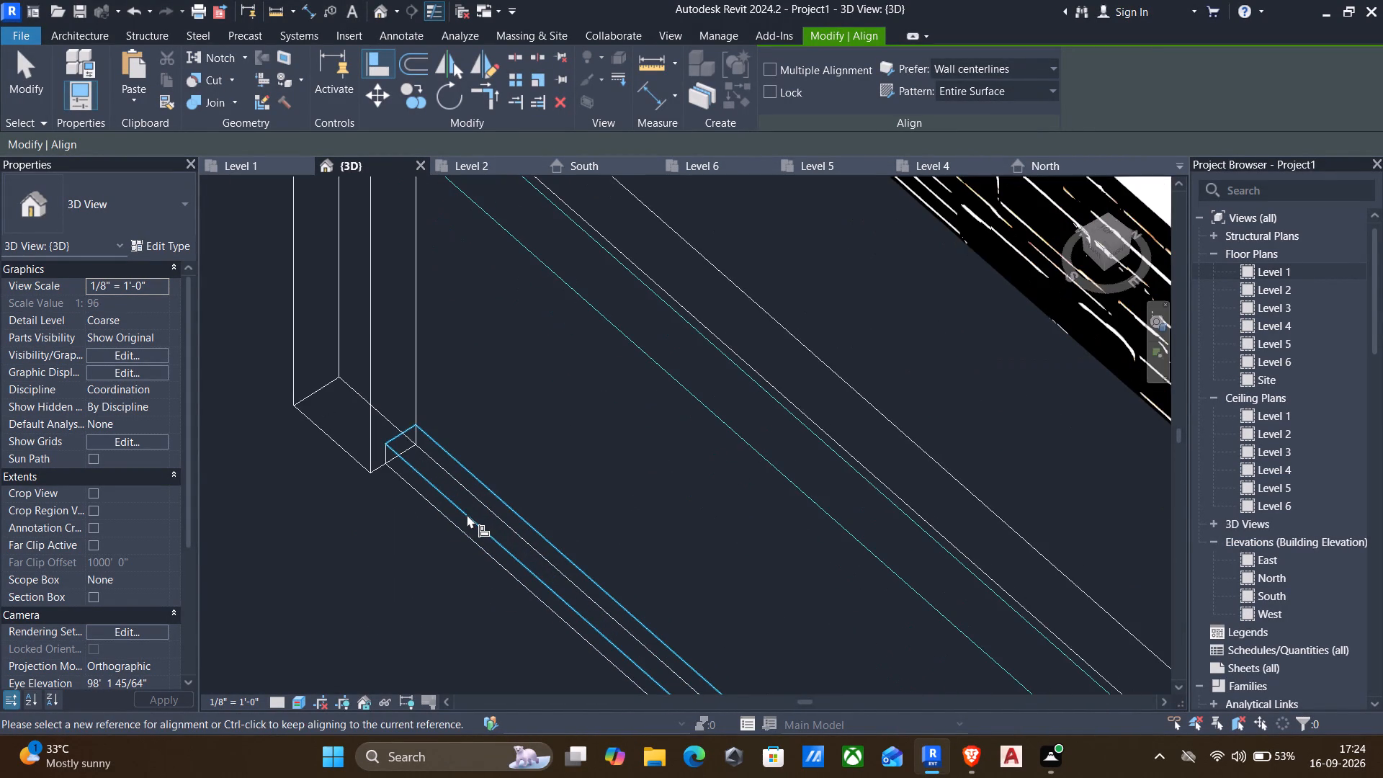
{"action": "scroll", "coordinate": [473, 519], "scroll_direction": "down", "scroll_amount": 4}
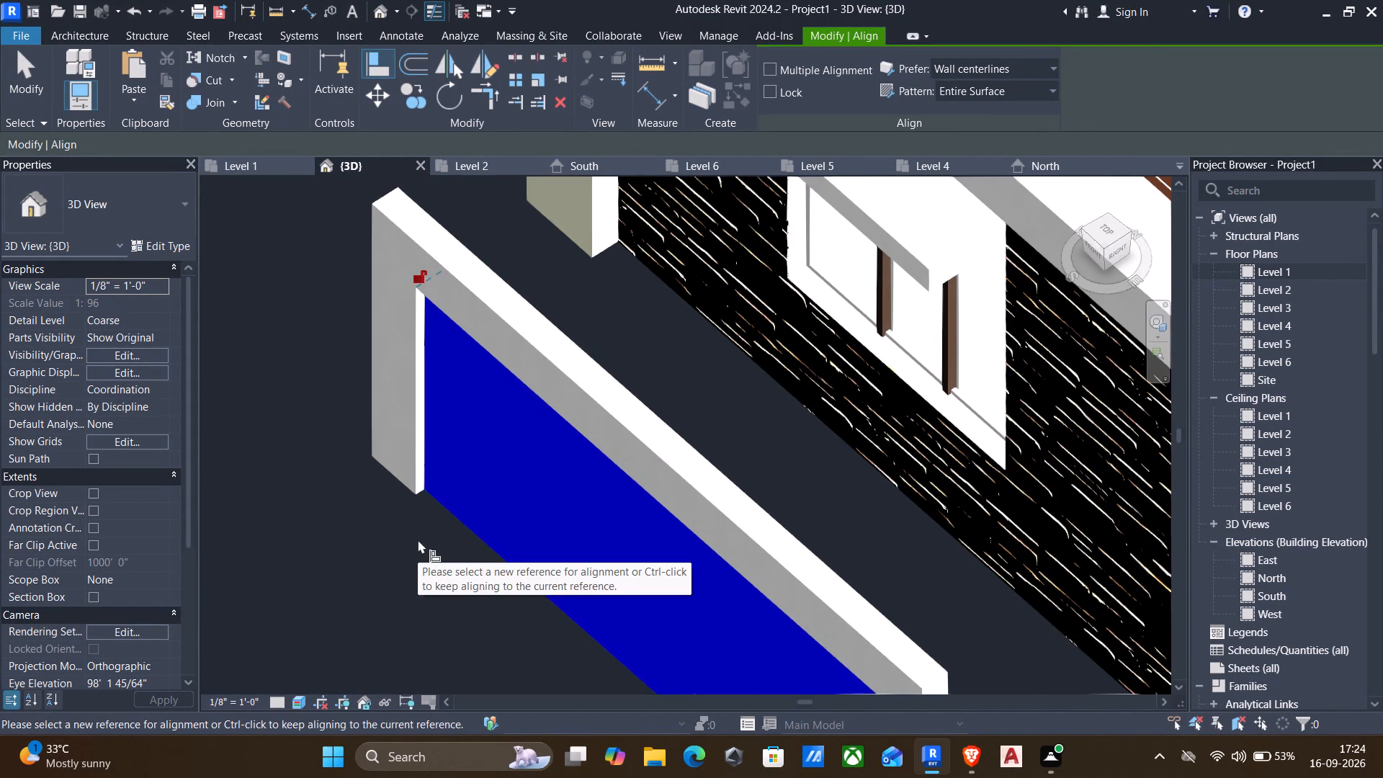
{"action": "key", "text": "Escape"}
{"action": "key", "text": "Escape"}
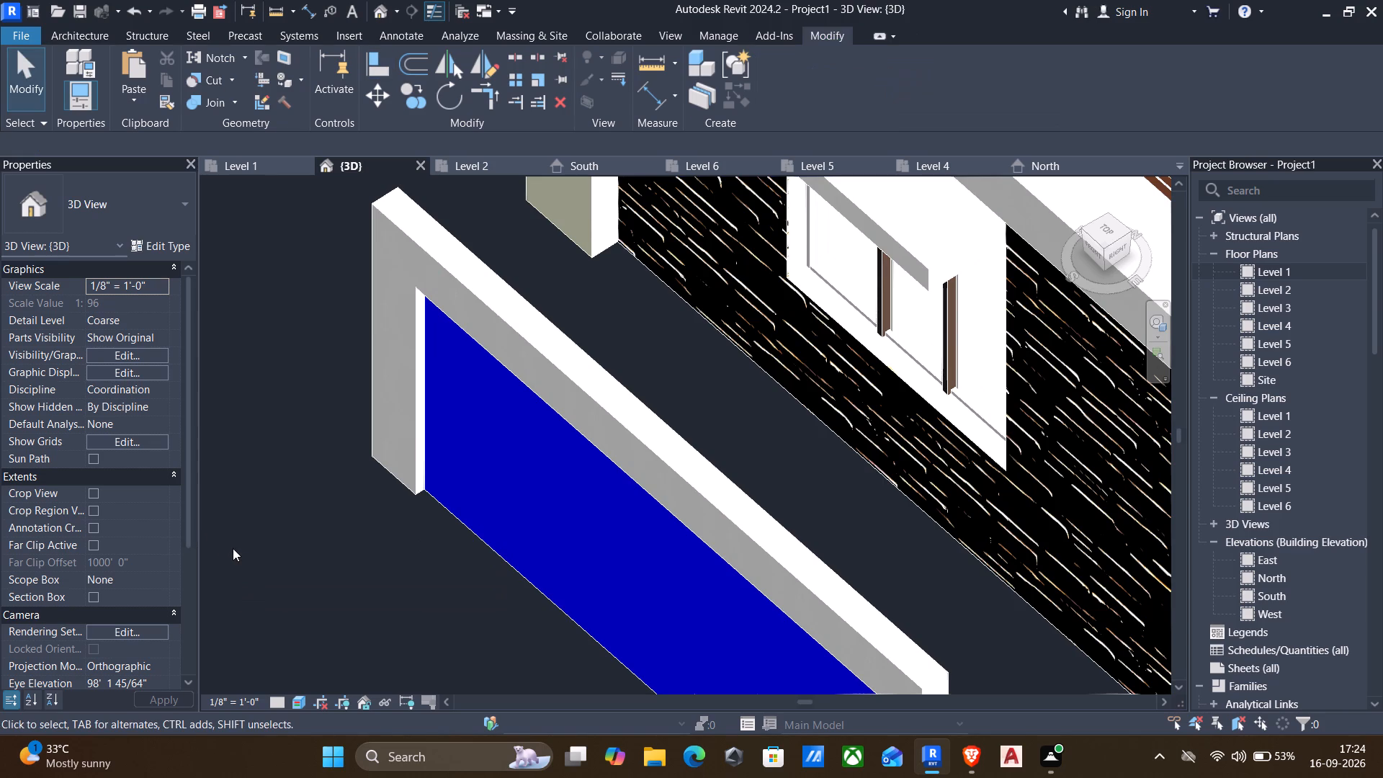
Open the in-place gate model for editing and set the material of its infill panel extrusion to Door - Frame.
{"action": "middle_click_drag", "start_coordinate": [372, 533], "coordinate": [477, 395], "text": "shift"}
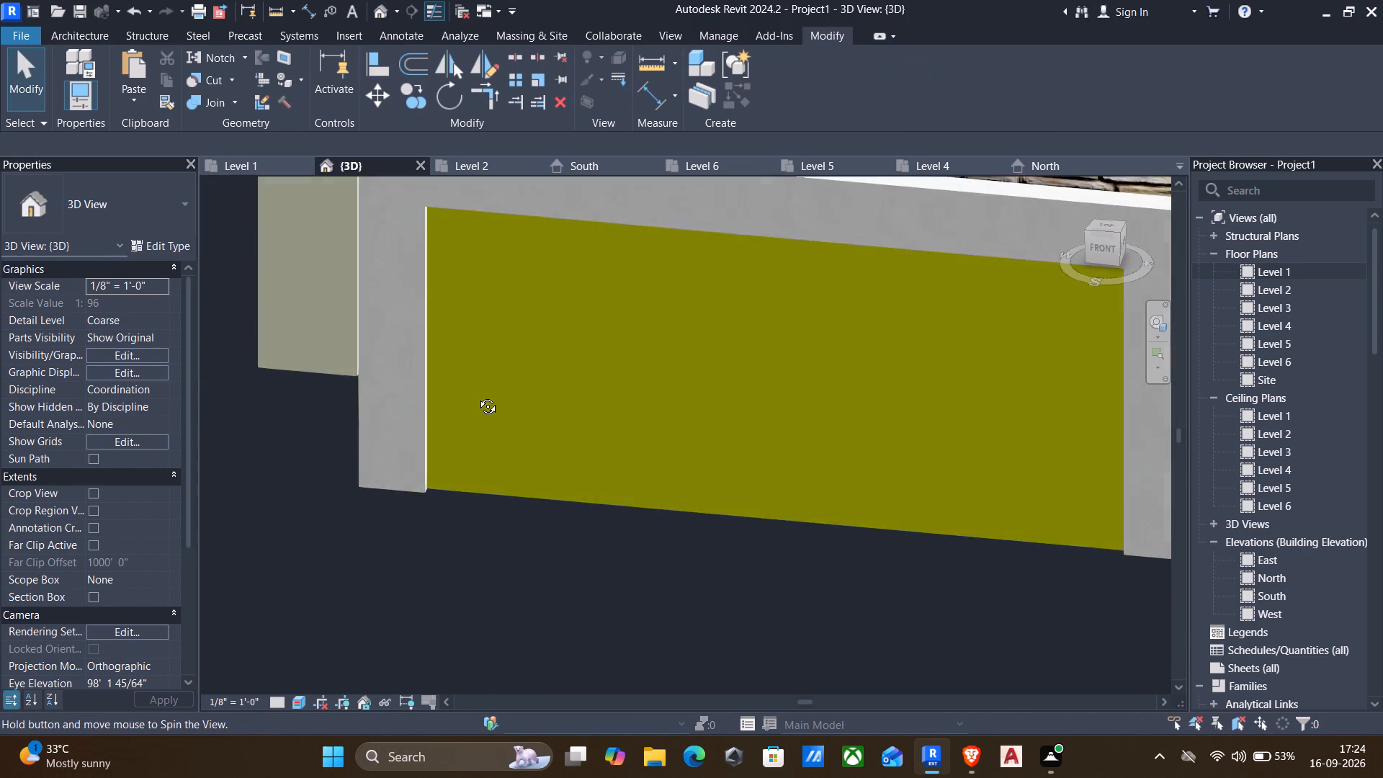
{"action": "middle_click_drag", "start_coordinate": [477, 395], "coordinate": [476, 395], "text": "shift"}
{"action": "left_click", "coordinate": [480, 491]}
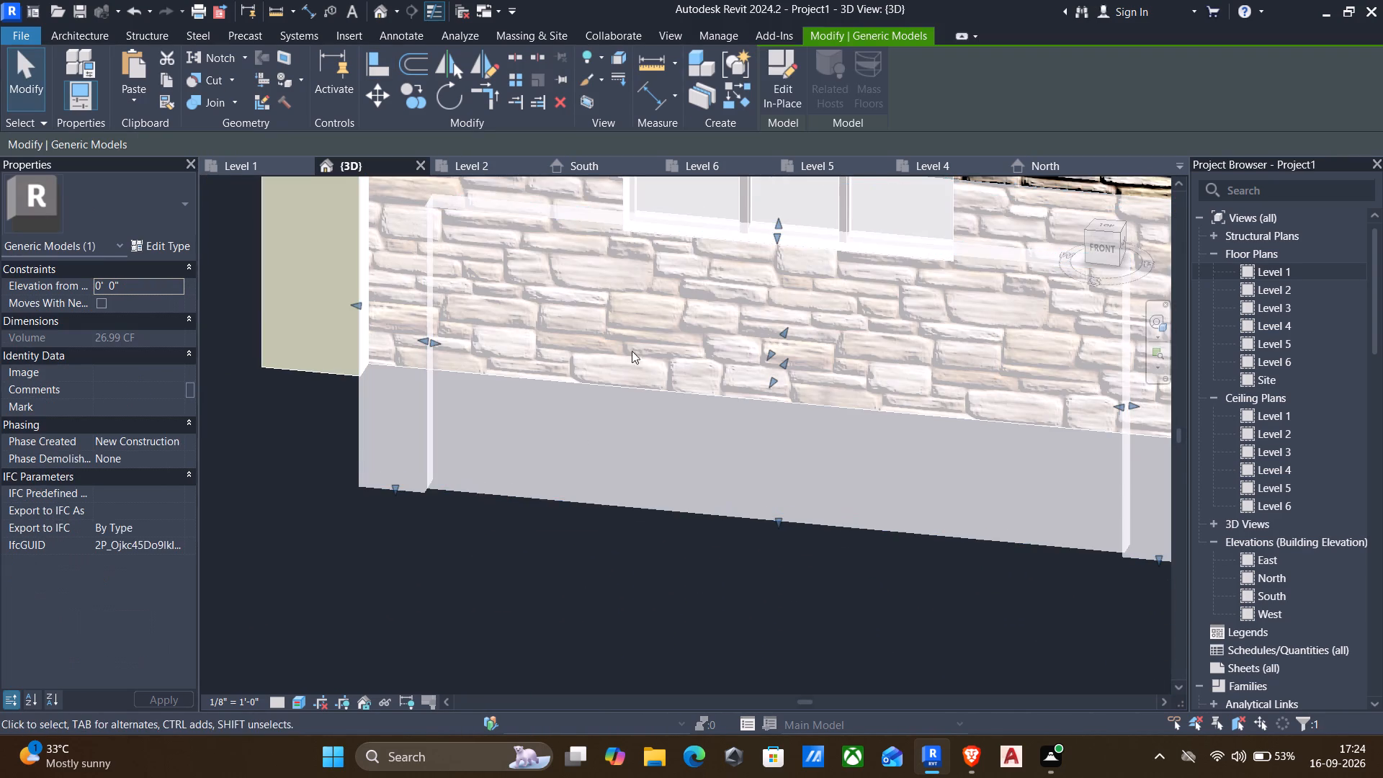
{"action": "left_click", "coordinate": [771, 68]}
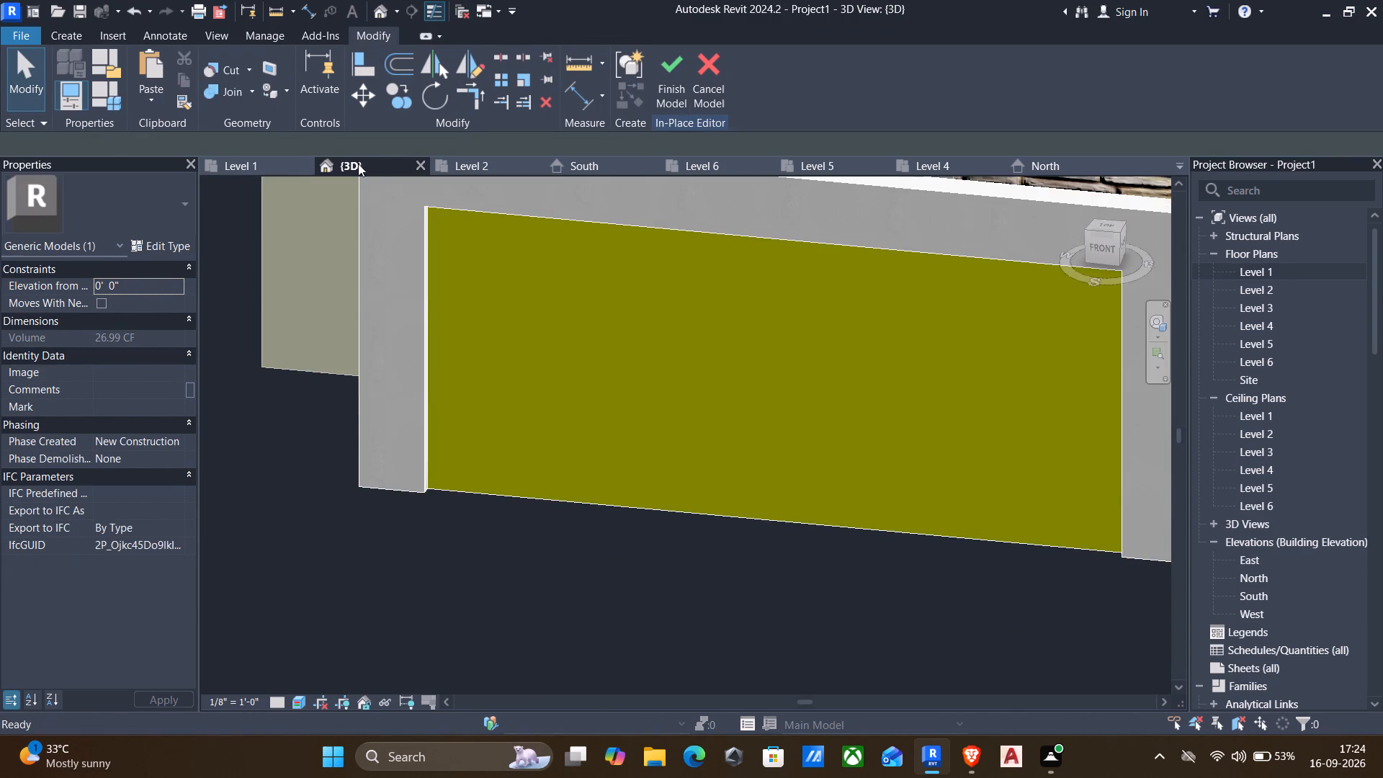
{"action": "left_click", "coordinate": [545, 504]}
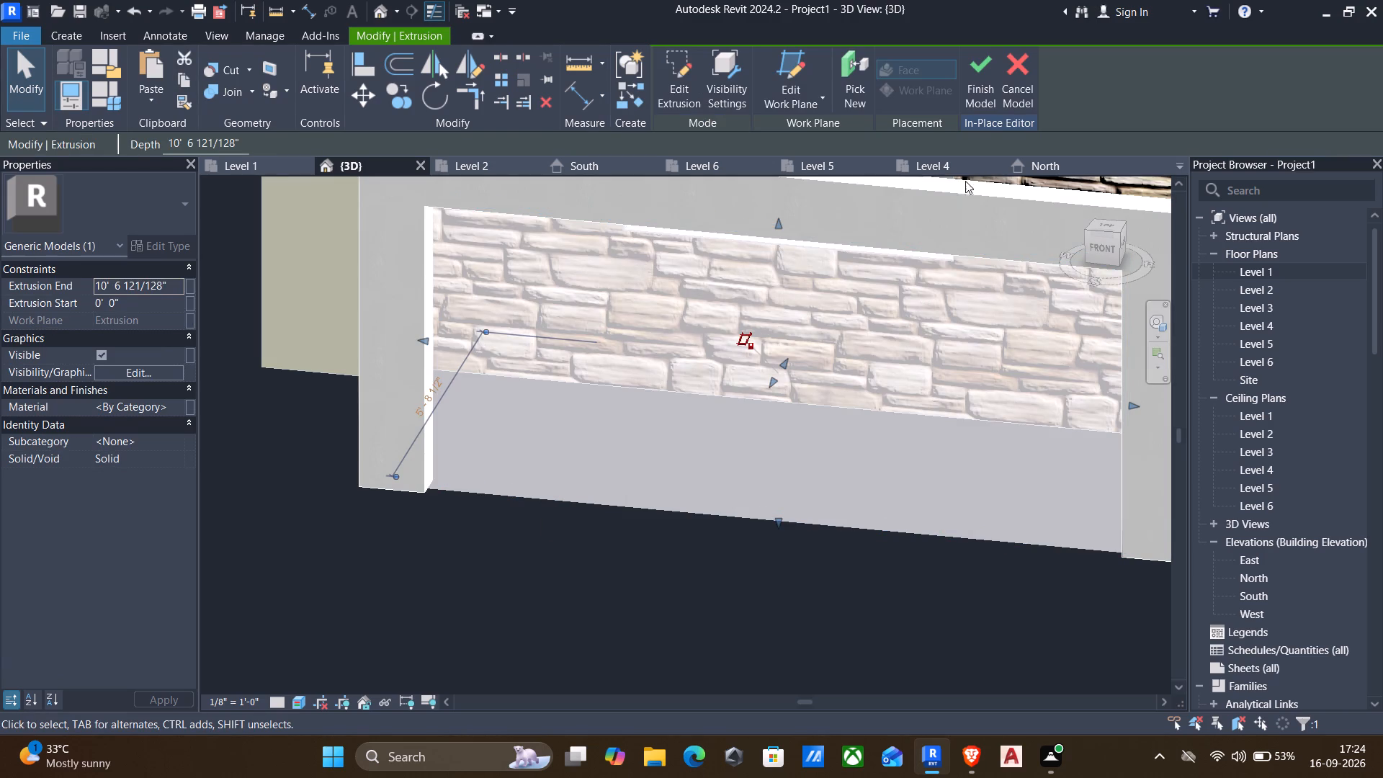
{"action": "left_click", "coordinate": [175, 407]}
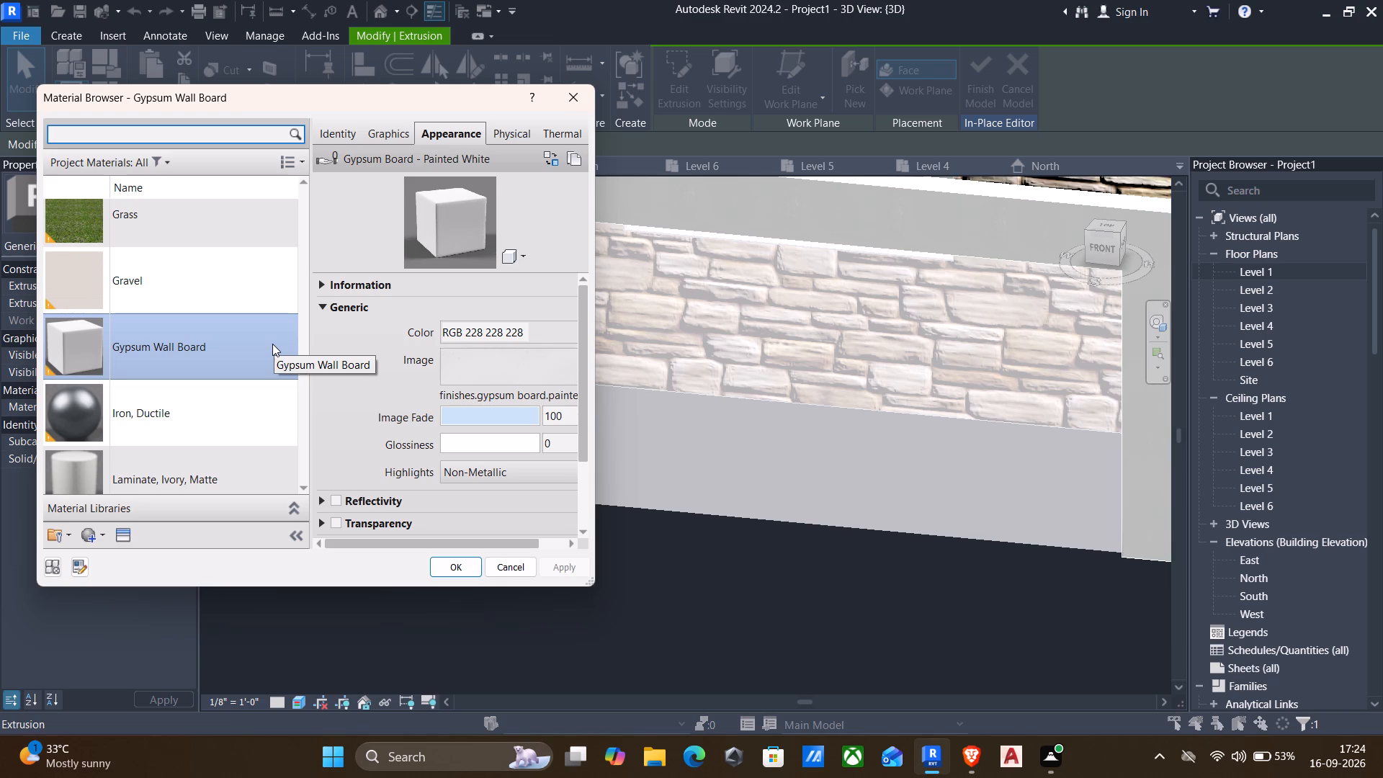
{"action": "scroll", "coordinate": [272, 344], "scroll_direction": "down", "scroll_amount": 18}
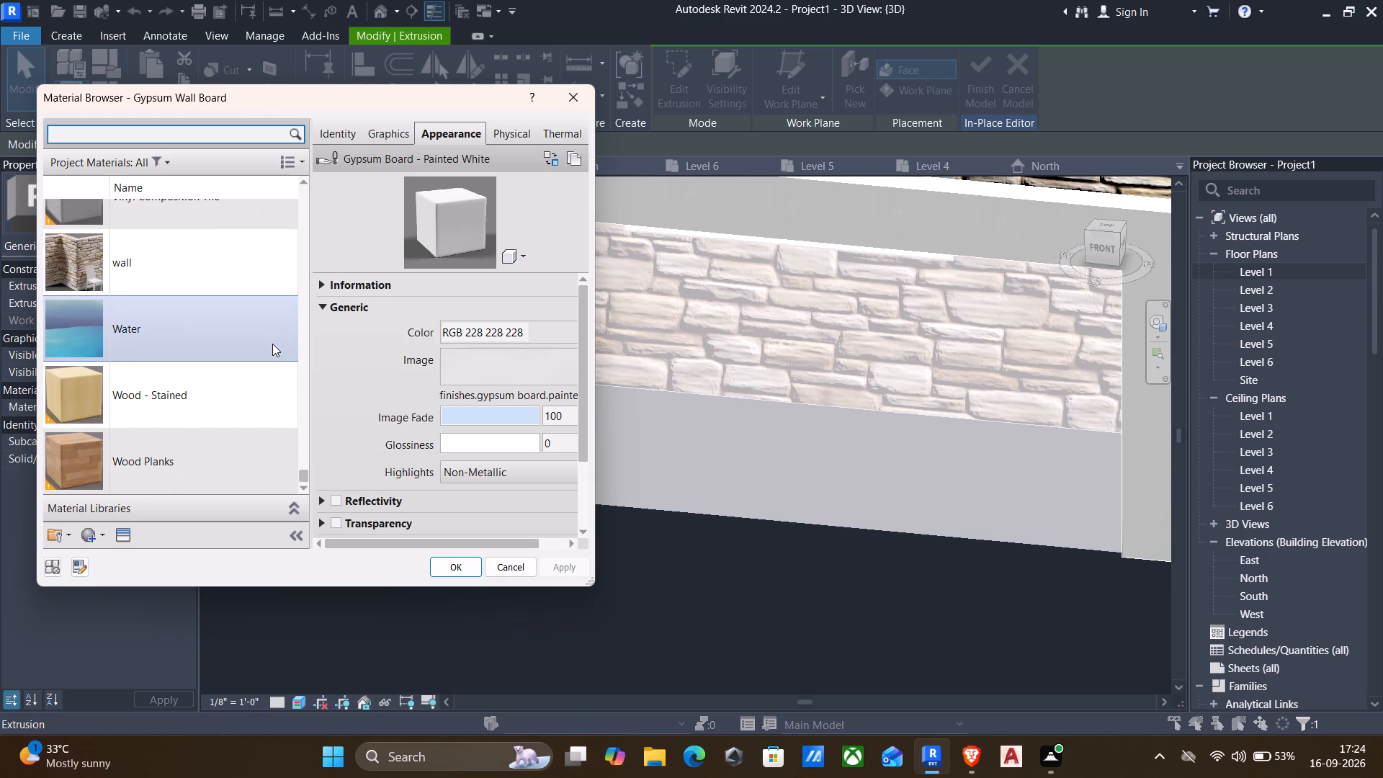
{"action": "scroll", "coordinate": [272, 344], "scroll_direction": "down", "scroll_amount": 3}
{"action": "scroll", "coordinate": [272, 344], "scroll_direction": "up", "scroll_amount": 18}
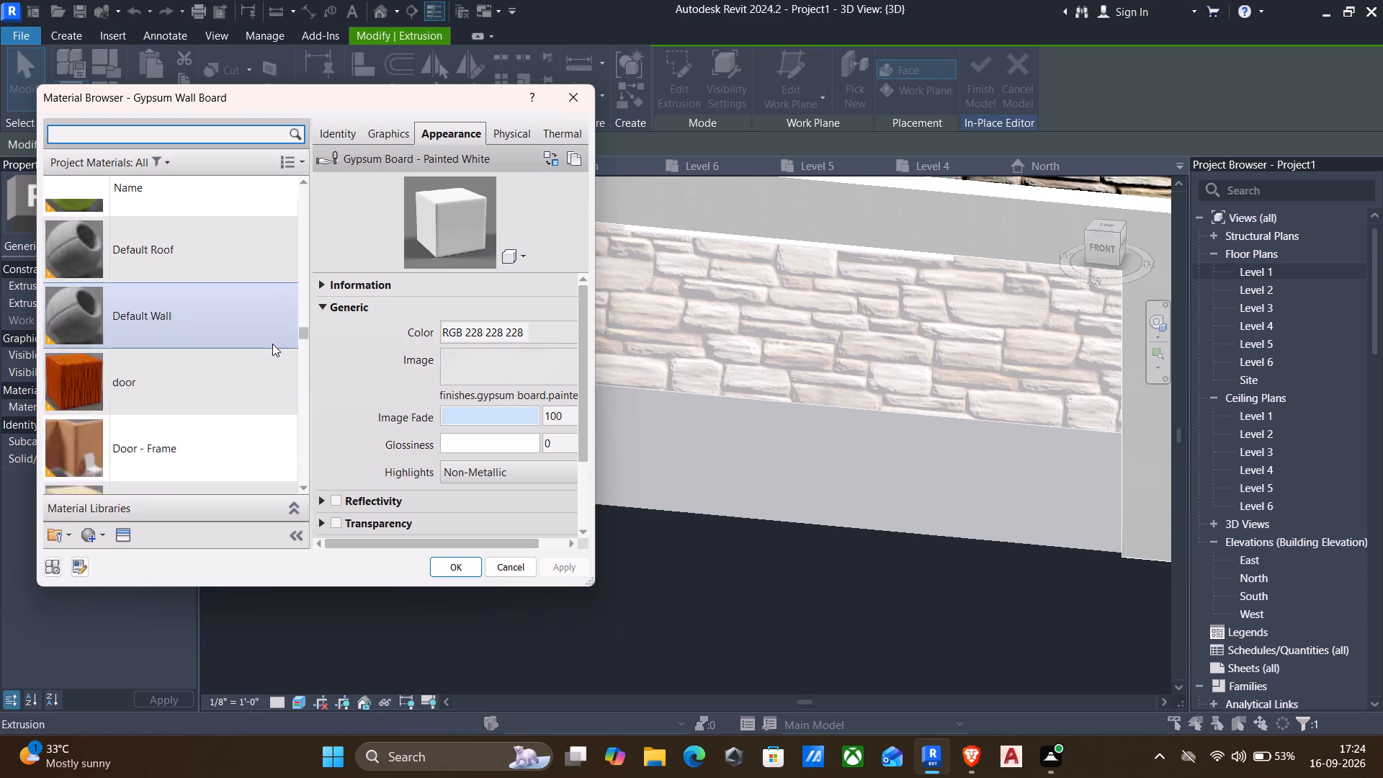
{"action": "scroll", "coordinate": [272, 344], "scroll_direction": "up", "scroll_amount": 6}
{"action": "scroll", "coordinate": [272, 344], "scroll_direction": "down", "scroll_amount": 7}
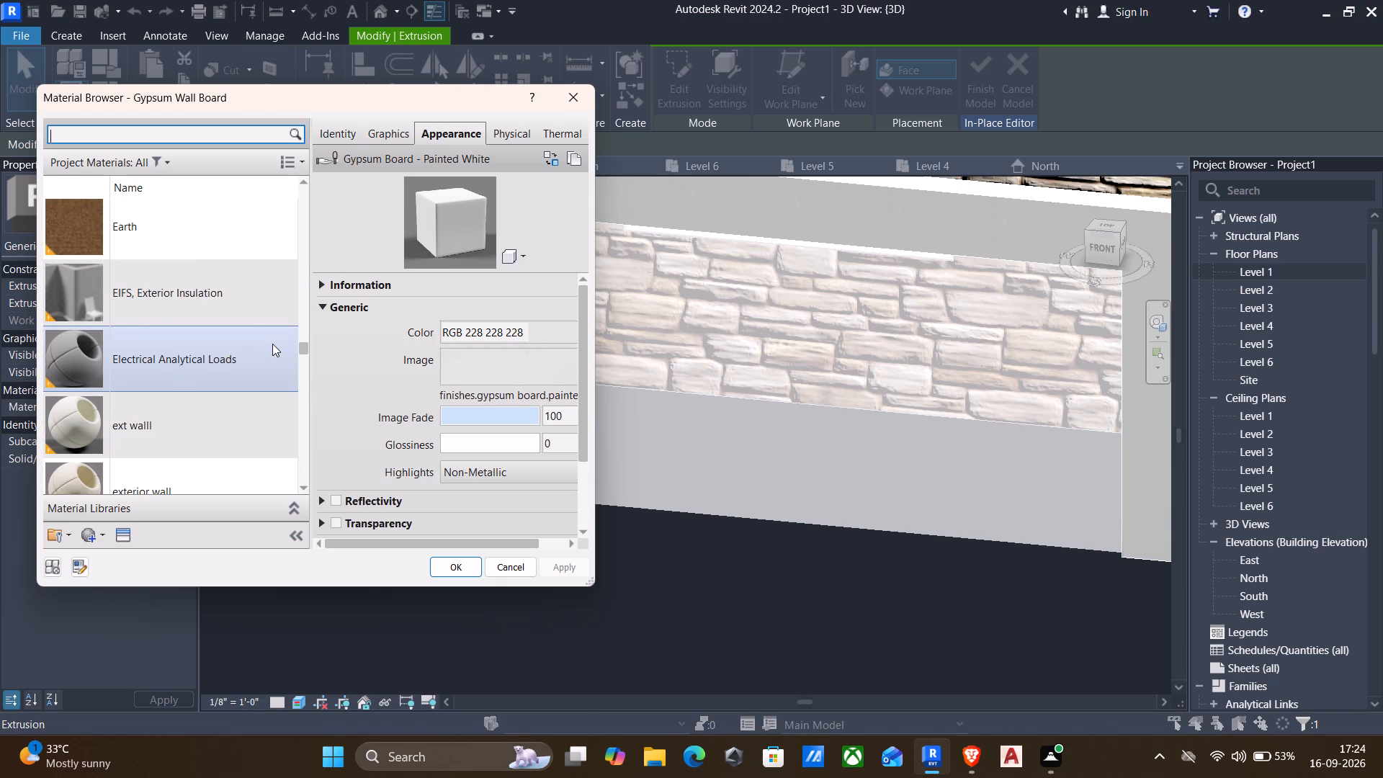
{"action": "scroll", "coordinate": [272, 344], "scroll_direction": "up", "scroll_amount": 4}
{"action": "scroll", "coordinate": [272, 344], "scroll_direction": "down", "scroll_amount": 3}
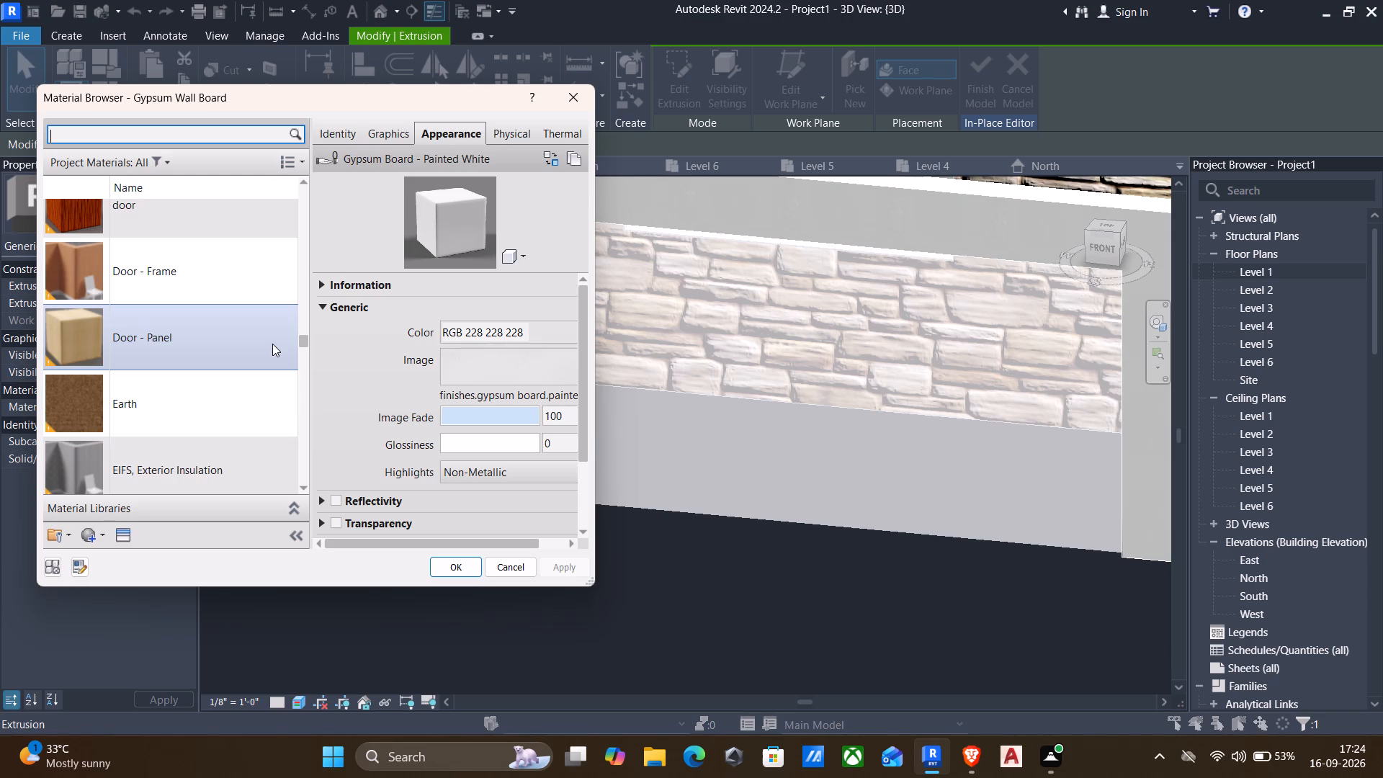
{"action": "left_click", "coordinate": [153, 278]}
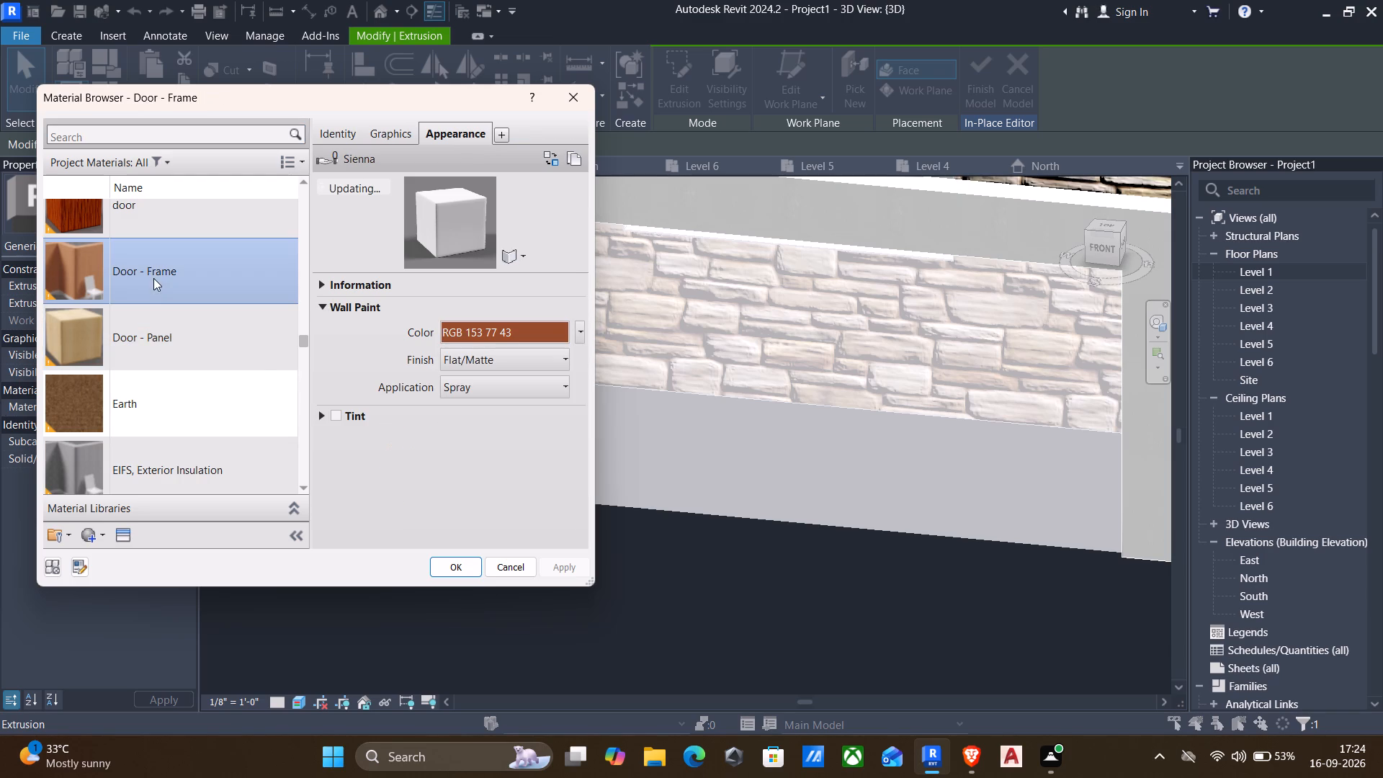
{"action": "left_click", "coordinate": [444, 558]}
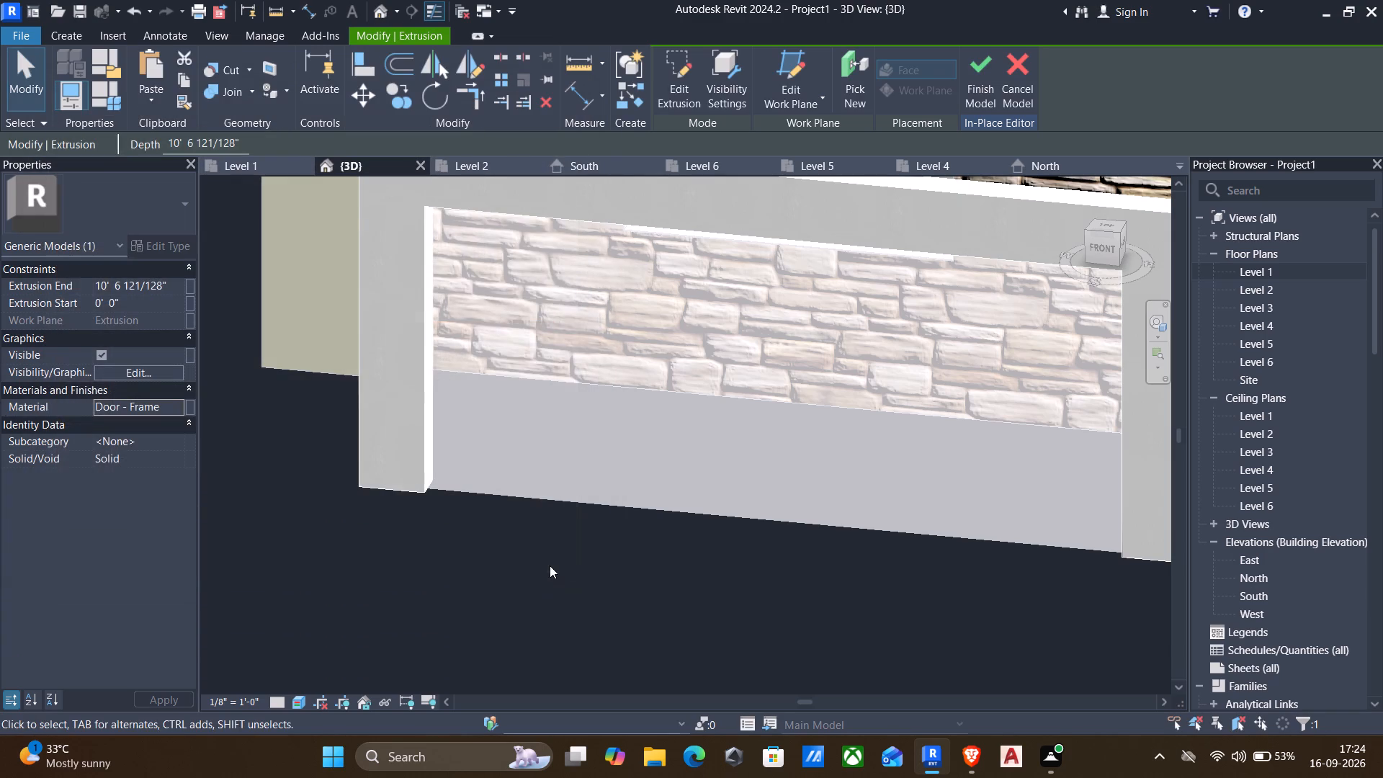
{"action": "key", "text": "Escape"}
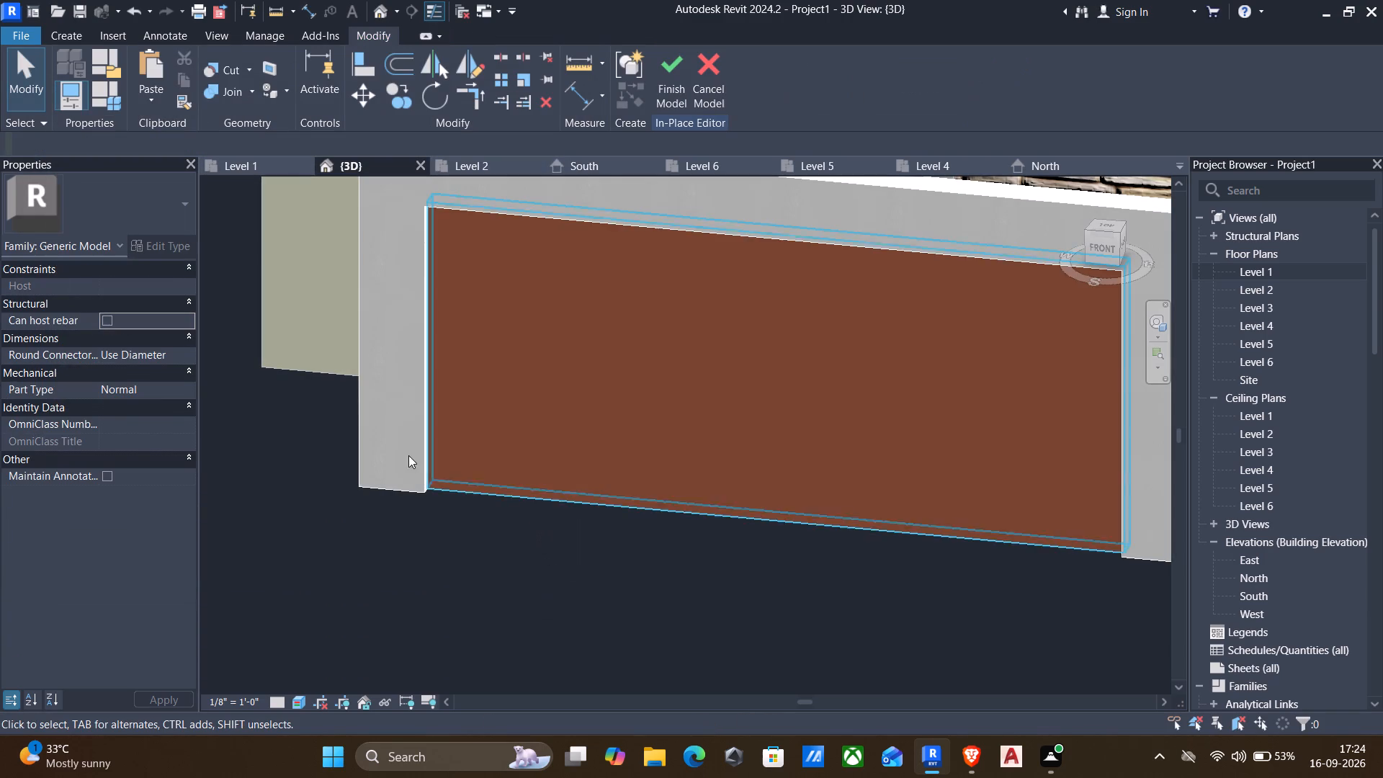
Turn to the front of the house and finish the in-place gate model.
{"action": "scroll", "coordinate": [352, 411], "scroll_direction": "down", "scroll_amount": 5}
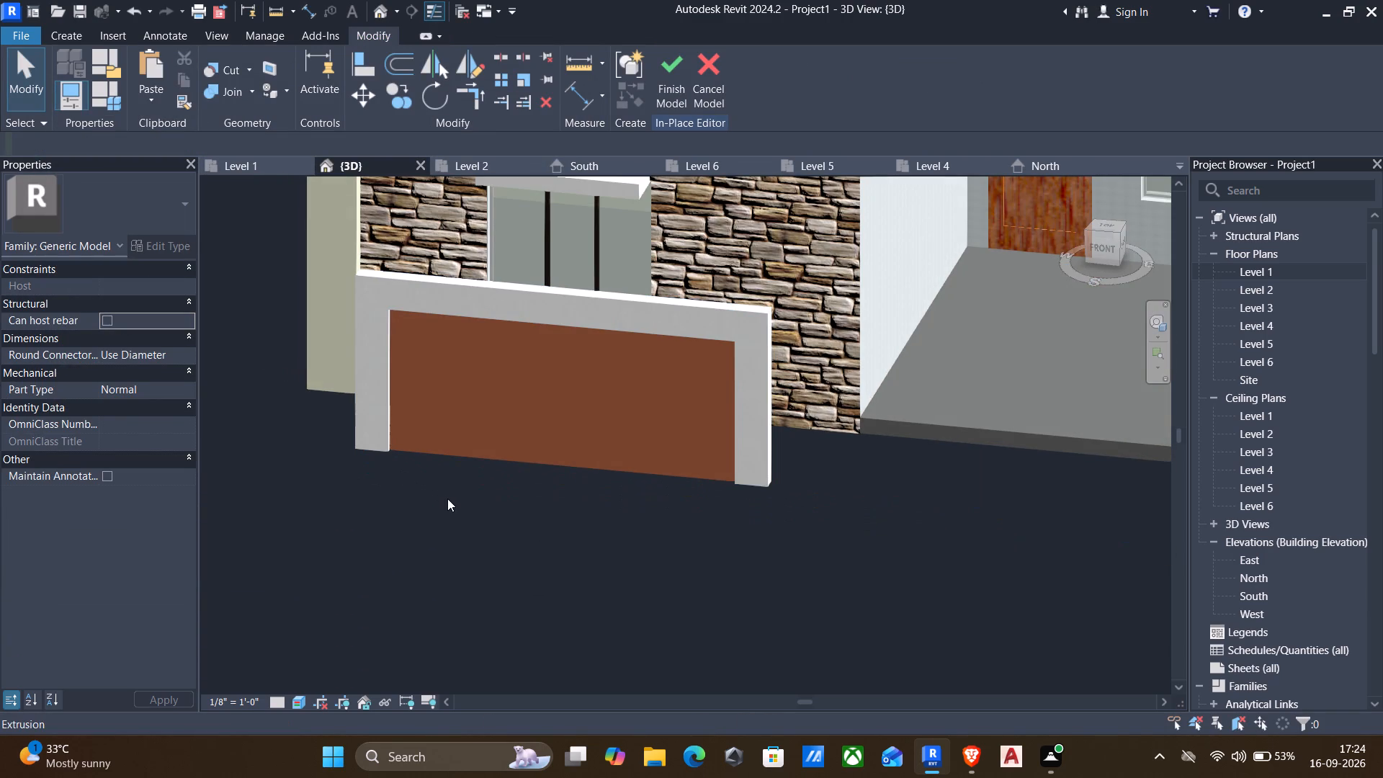
{"action": "middle_click_drag", "start_coordinate": [452, 501], "coordinate": [474, 495], "text": "shift"}
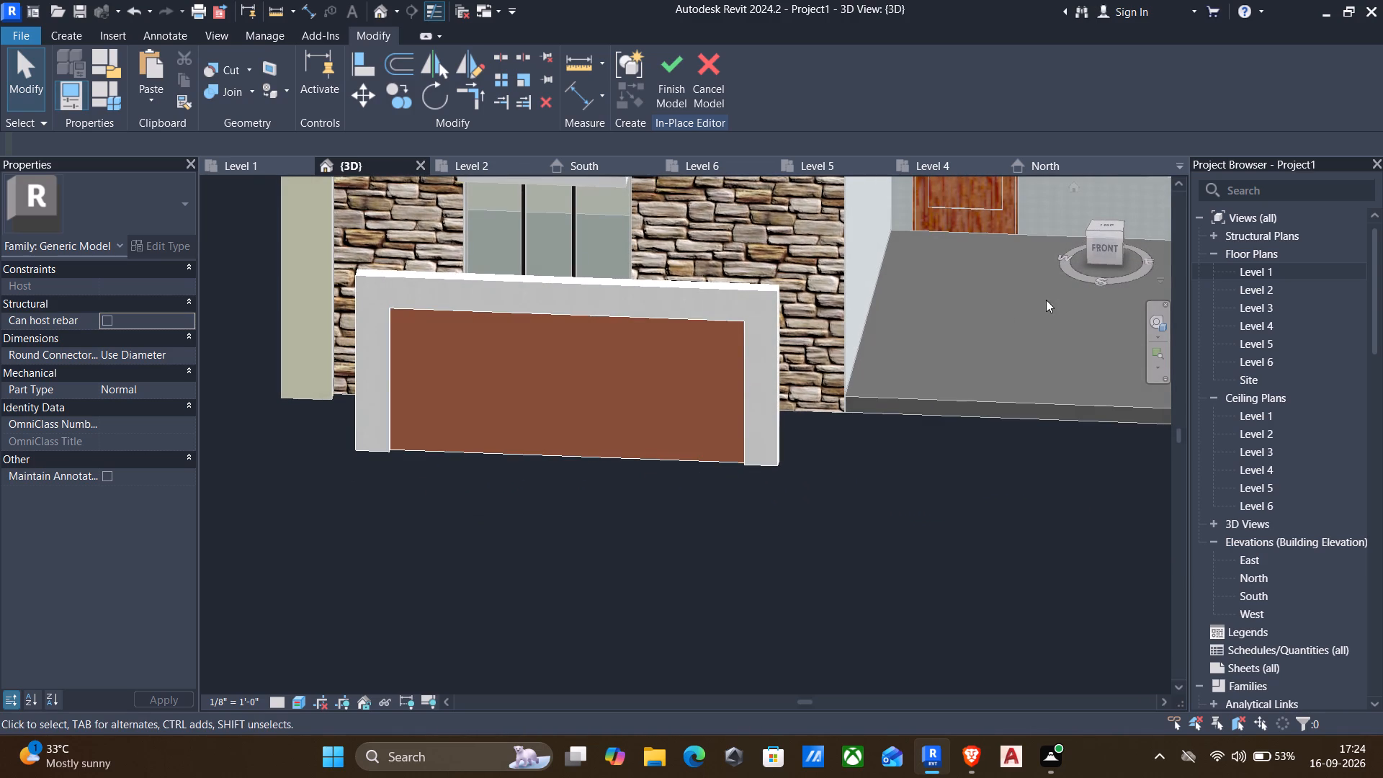
{"action": "left_click", "coordinate": [1109, 246]}
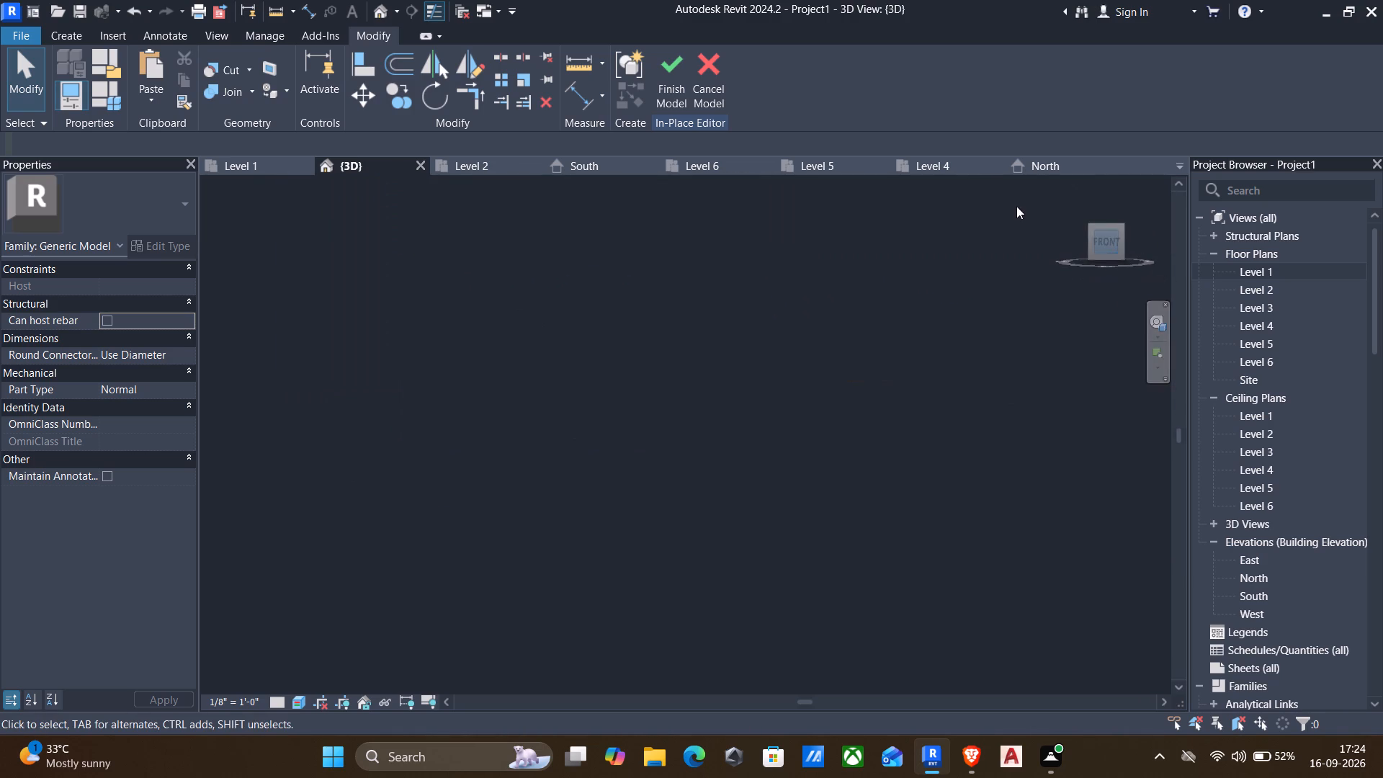
{"action": "left_click", "coordinate": [668, 68]}
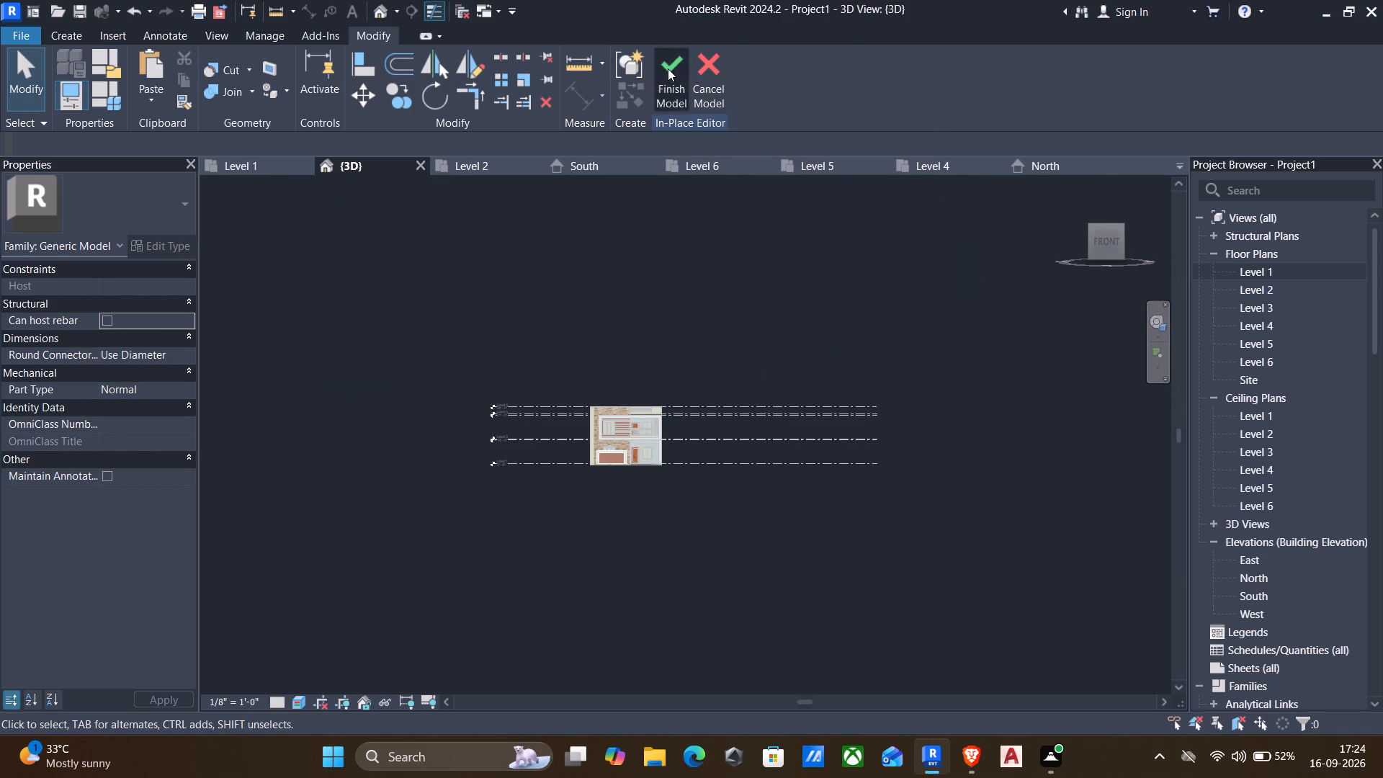
Reopen the gate at the house front for in-place editing and select its inverted-U frame extrusion.
{"action": "scroll", "coordinate": [647, 511], "scroll_direction": "up", "scroll_amount": 3}
{"action": "scroll", "coordinate": [633, 406], "scroll_direction": "up", "scroll_amount": 8}
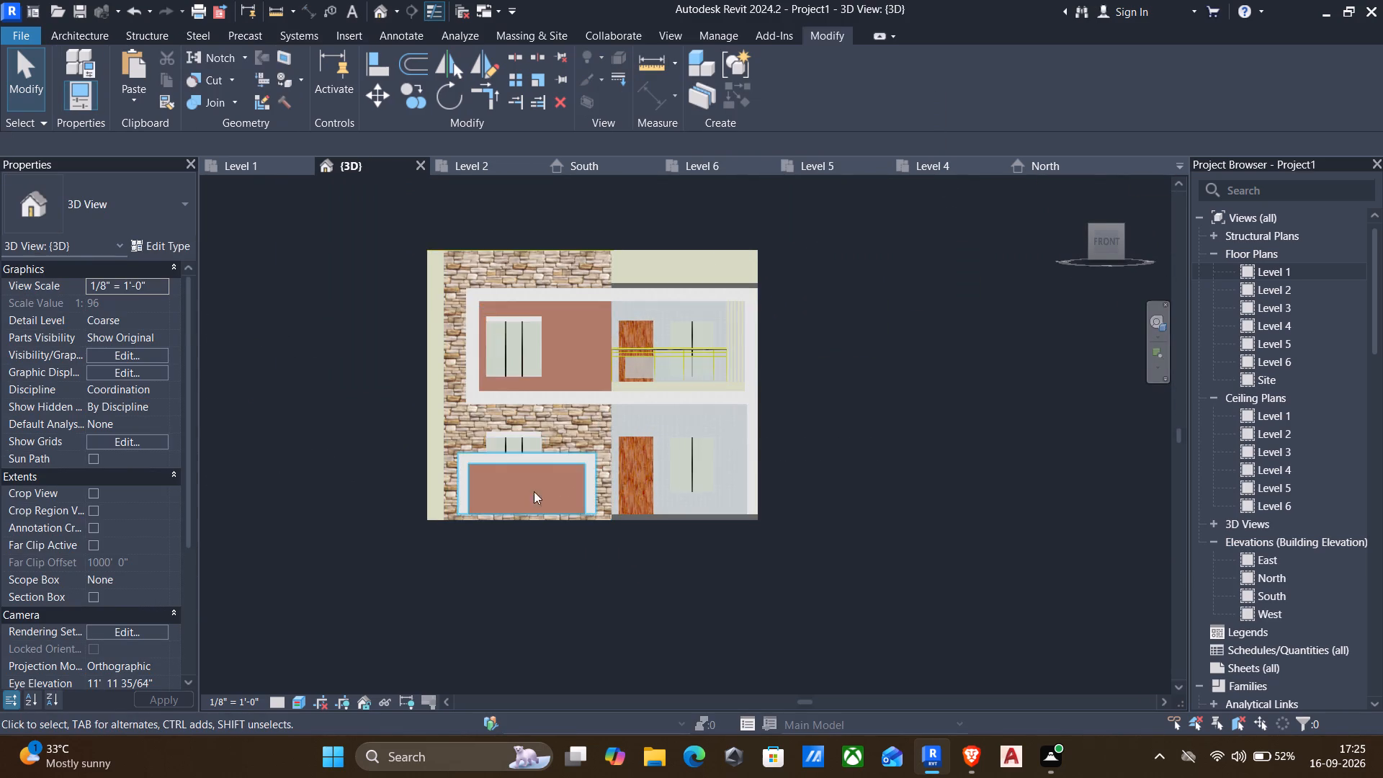
{"action": "scroll", "coordinate": [528, 498], "scroll_direction": "up", "scroll_amount": 4}
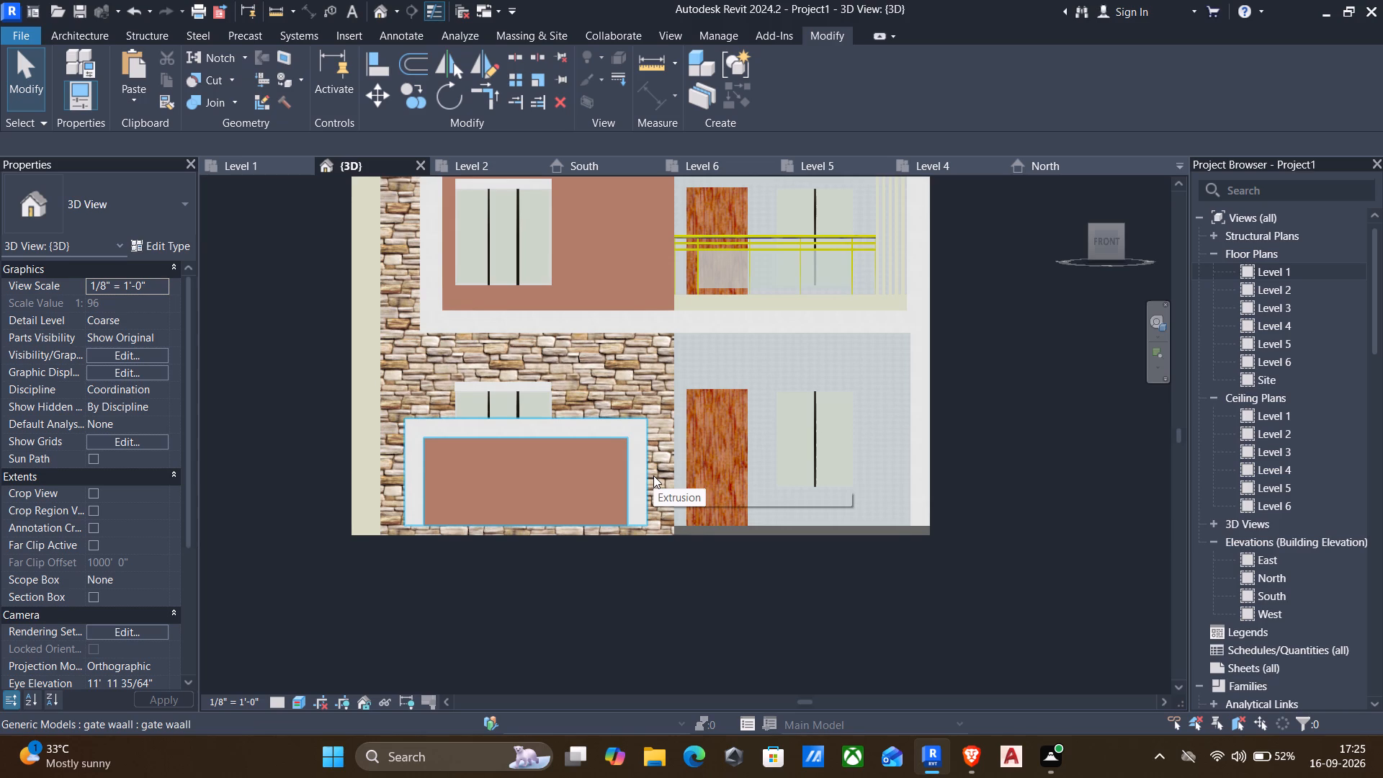
{"action": "scroll", "coordinate": [512, 254], "scroll_direction": "down", "scroll_amount": 2}
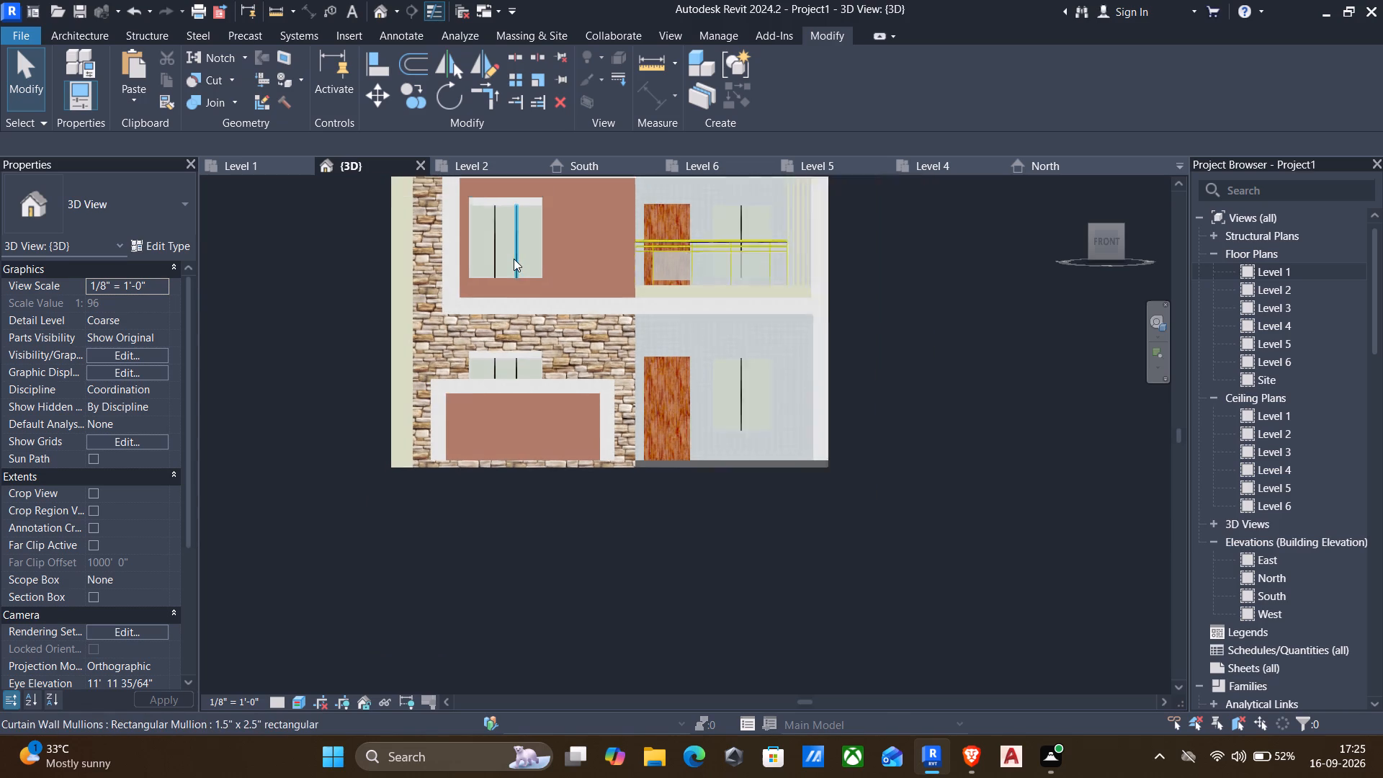
{"action": "scroll", "coordinate": [514, 259], "scroll_direction": "down", "scroll_amount": 1}
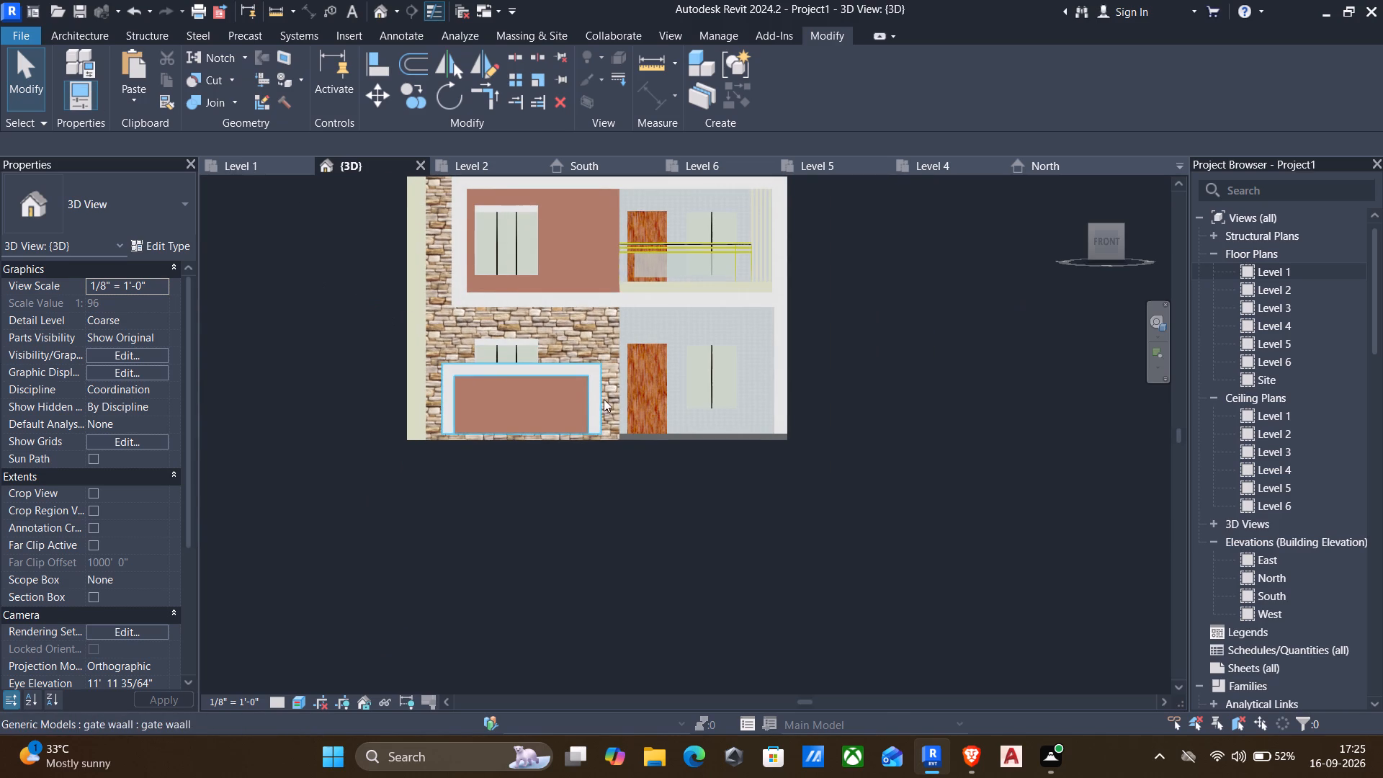
{"action": "left_click", "coordinate": [588, 369]}
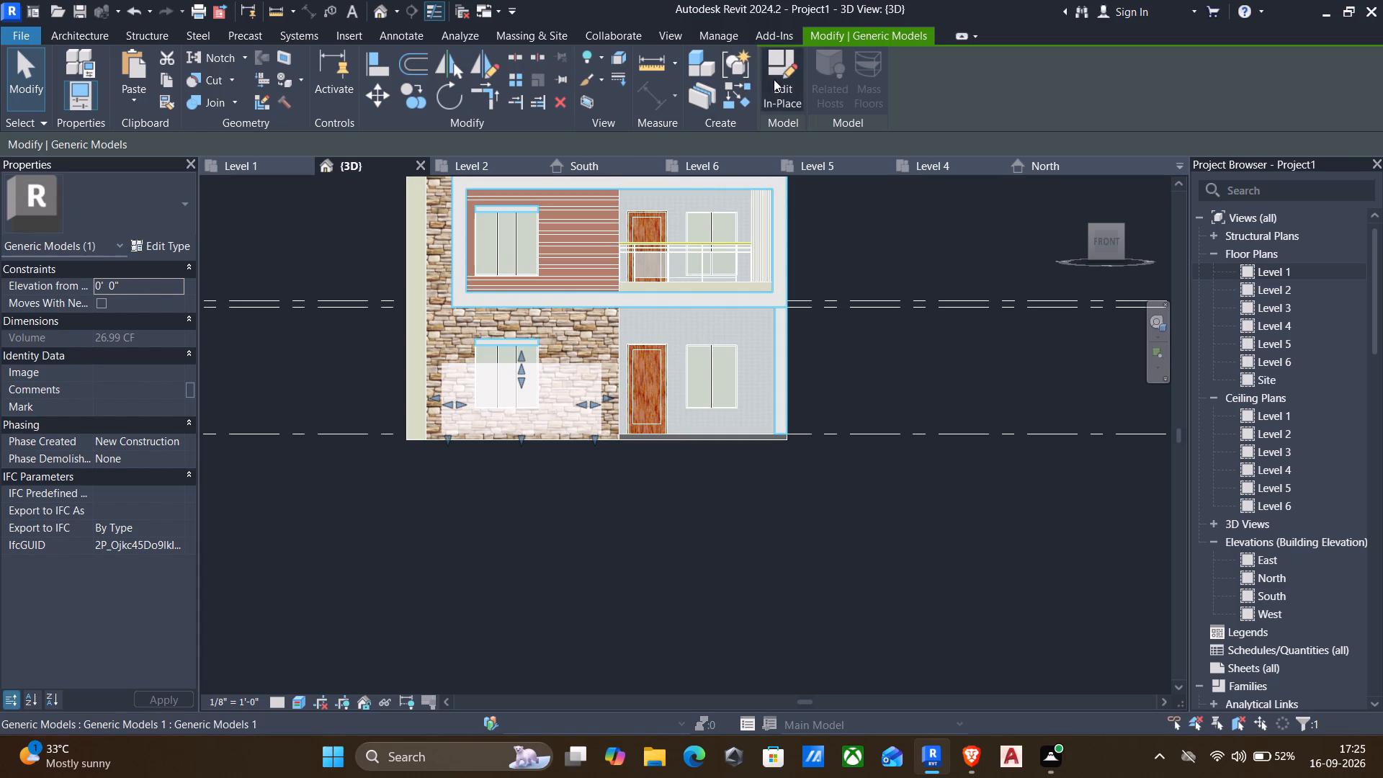
{"action": "left_click", "coordinate": [779, 79]}
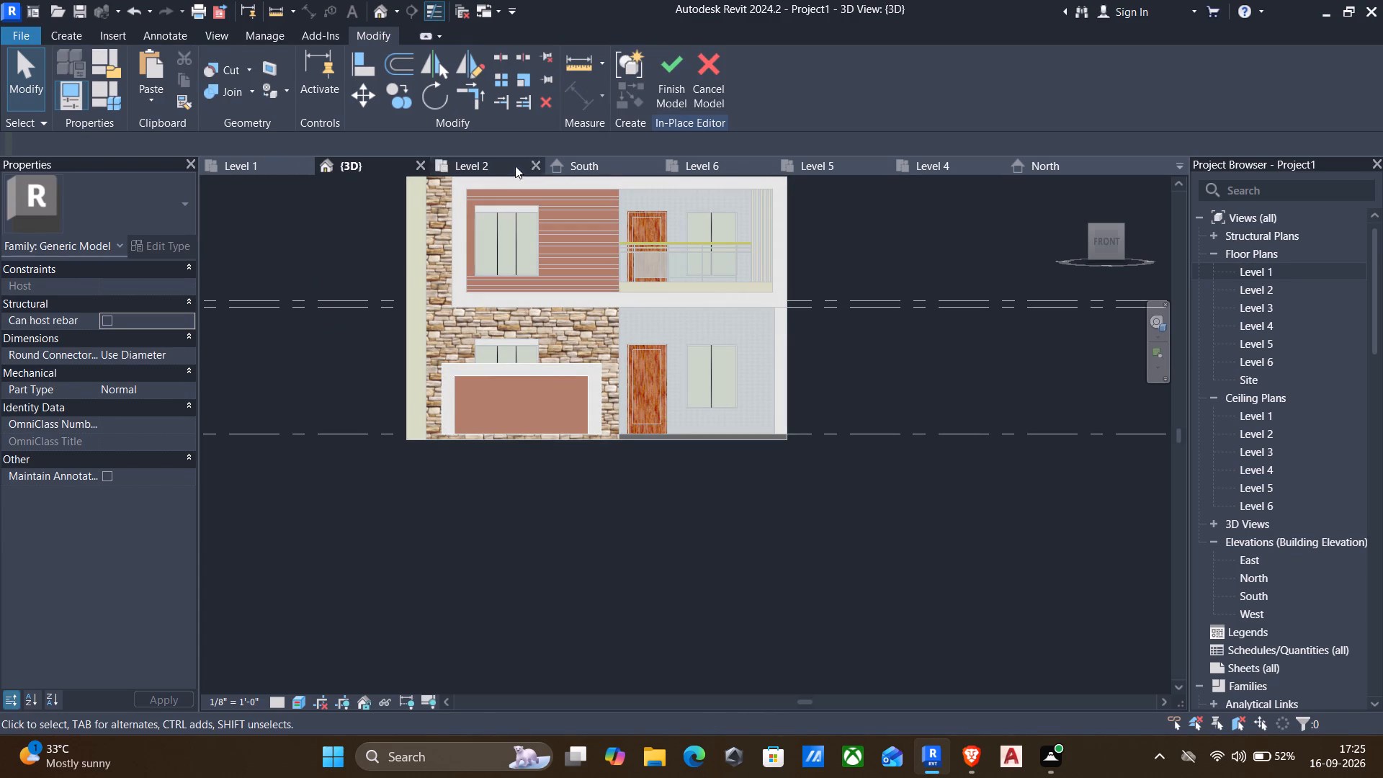
{"action": "left_click", "coordinate": [564, 370]}
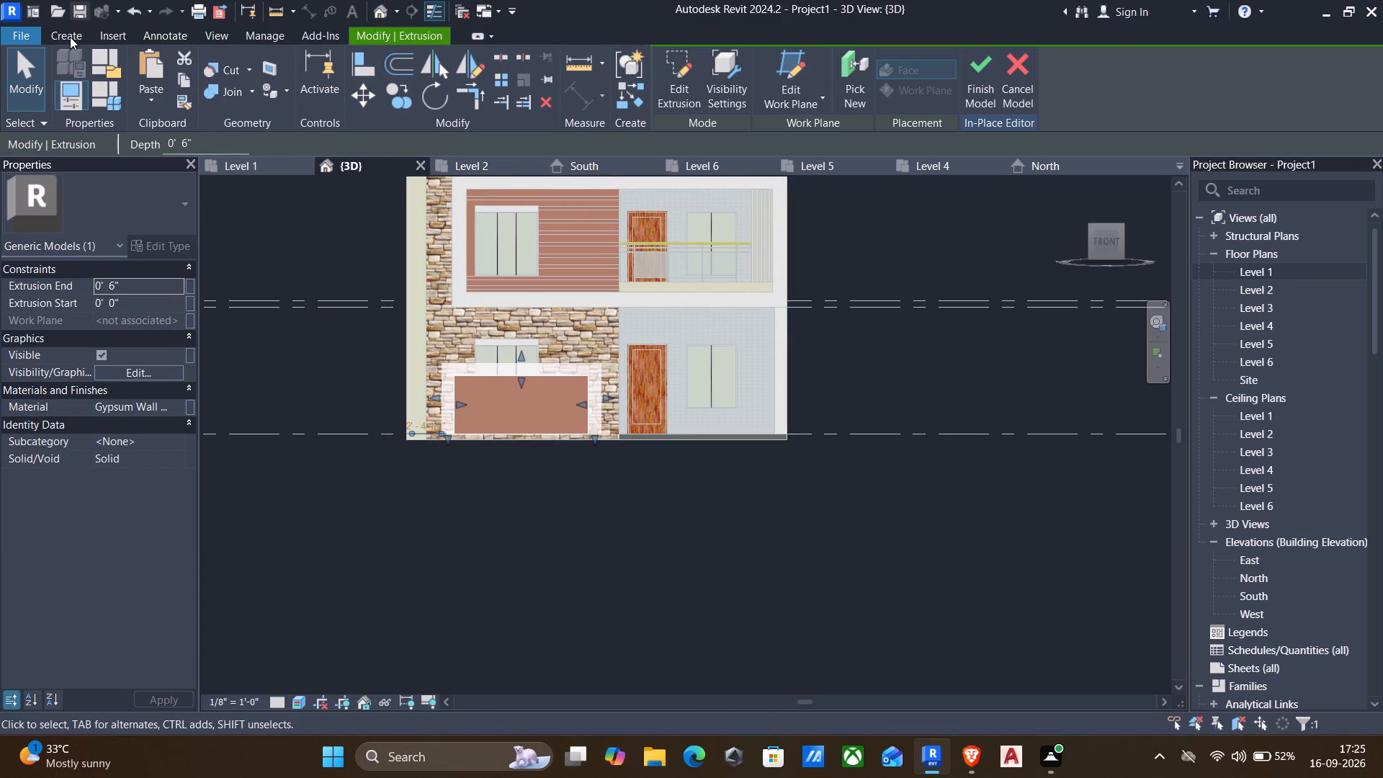
Start a new extrusion and pick the outer end face of the gate frame's leg nearest the entrance as its work plane.
{"action": "left_click", "coordinate": [70, 37]}
{"action": "left_click", "coordinate": [165, 78]}
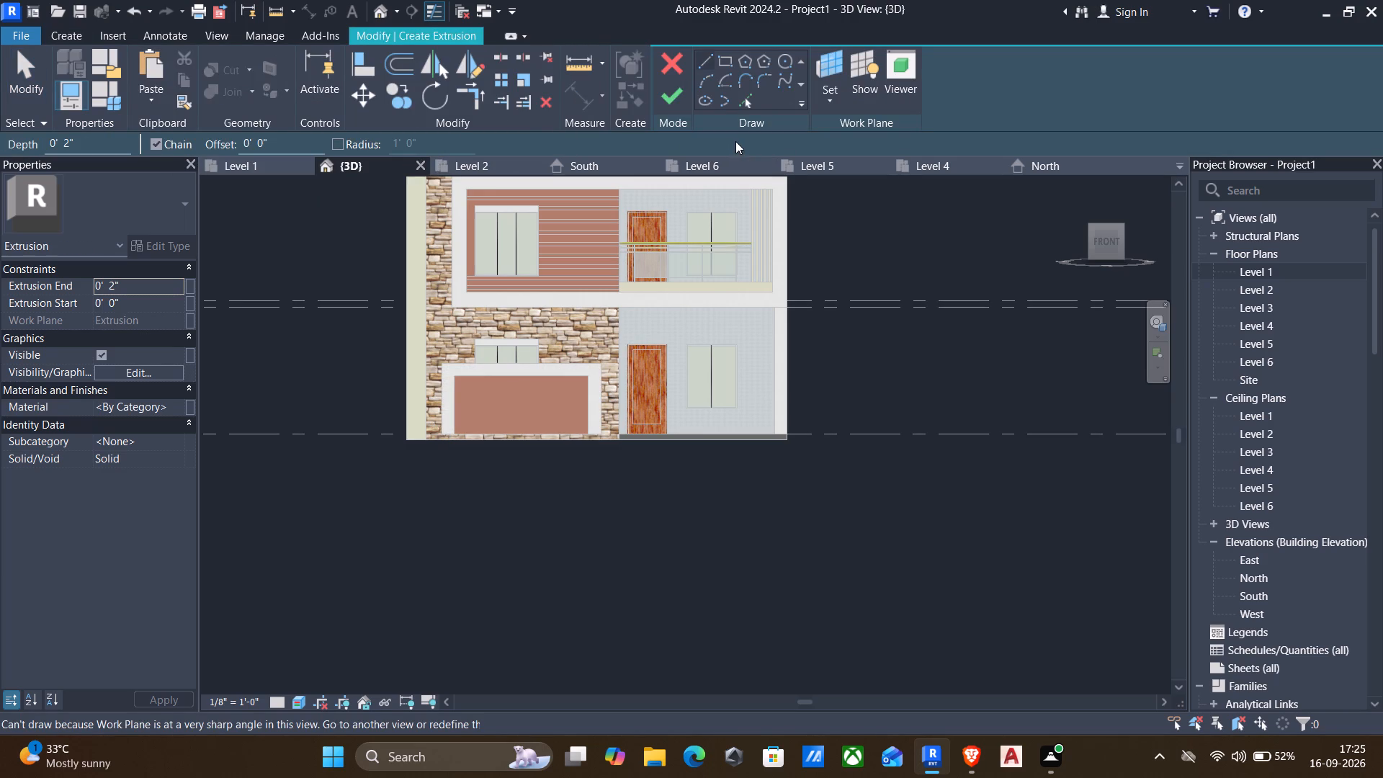
{"action": "left_click", "coordinate": [828, 104]}
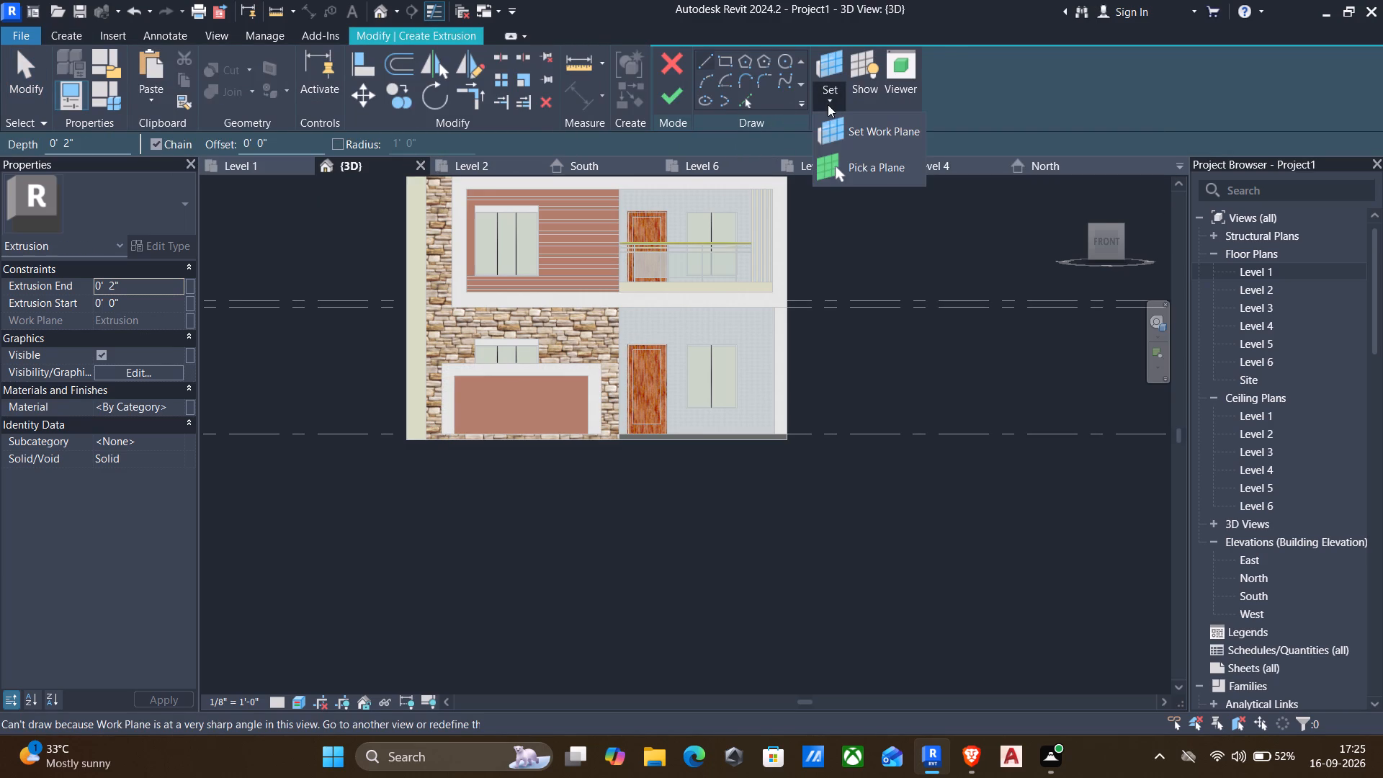
{"action": "left_click", "coordinate": [838, 153]}
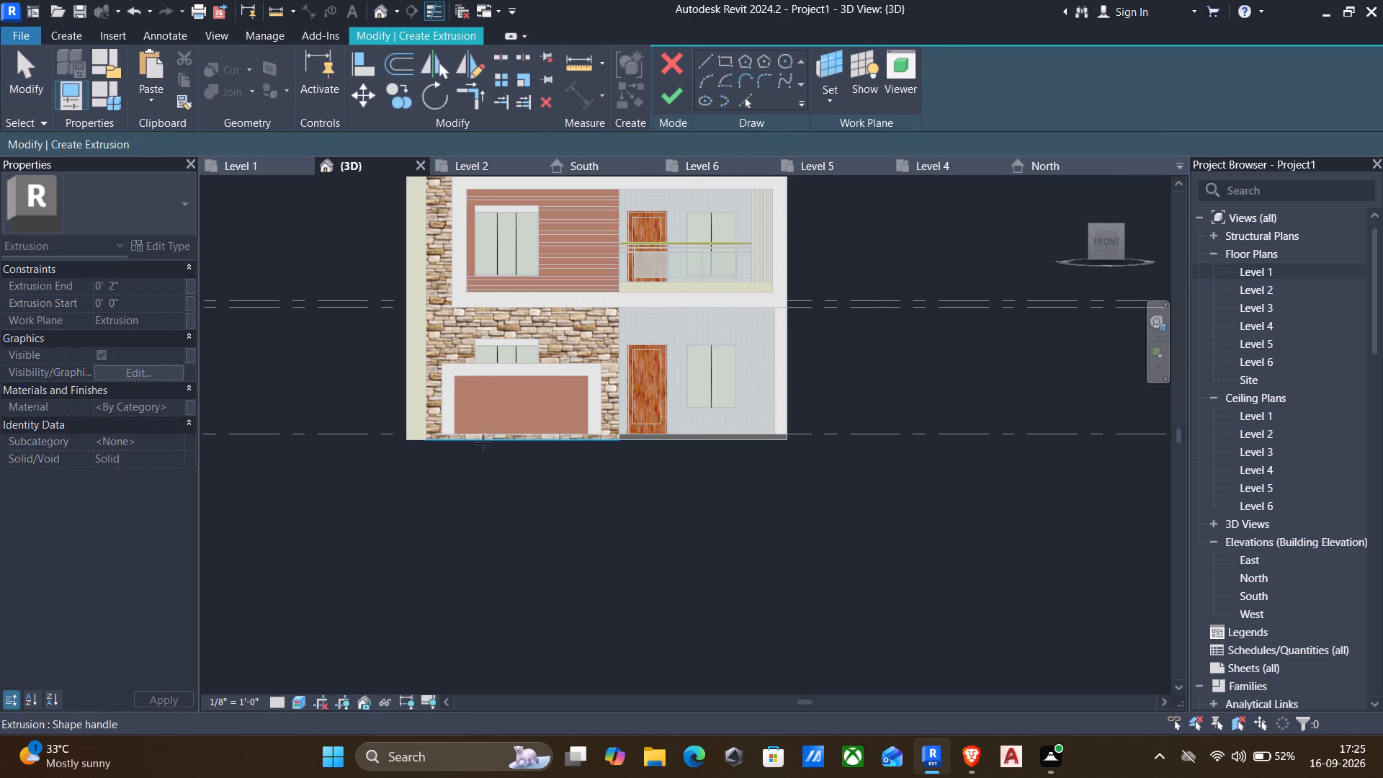
{"action": "middle_click_drag", "start_coordinate": [637, 479], "coordinate": [539, 532], "text": "shift"}
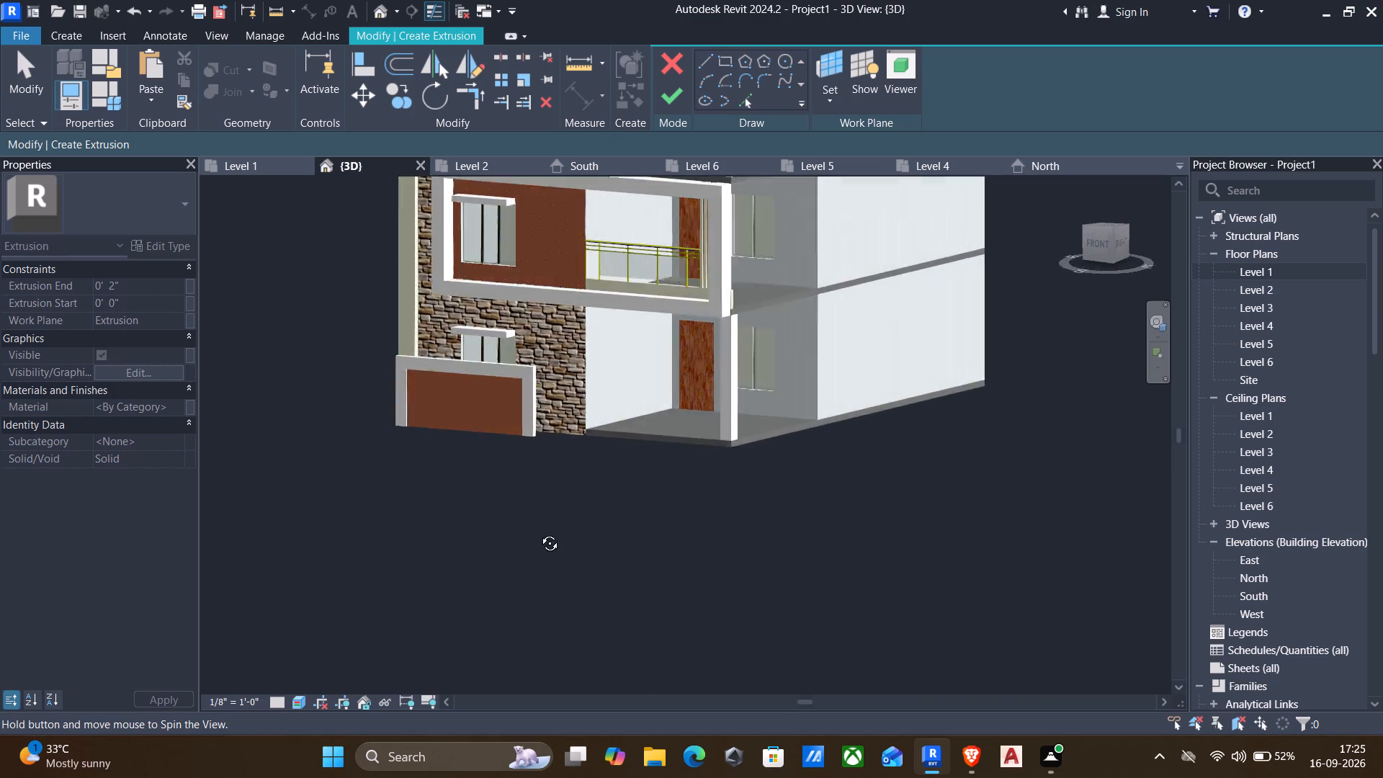
{"action": "middle_click_drag", "start_coordinate": [539, 532], "coordinate": [506, 560], "text": "shift"}
{"action": "scroll", "coordinate": [570, 326], "scroll_direction": "up", "scroll_amount": 4}
{"action": "scroll", "coordinate": [539, 377], "scroll_direction": "up", "scroll_amount": 8}
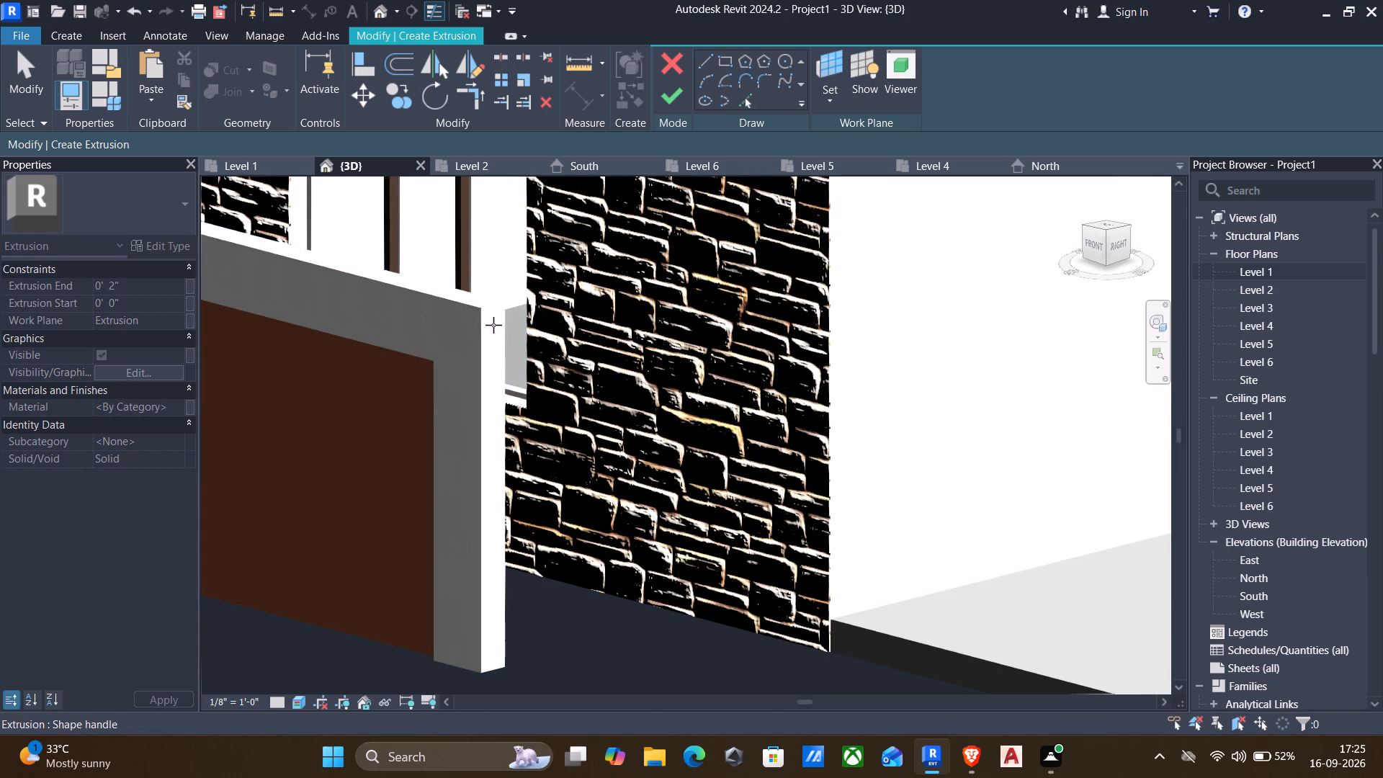
{"action": "left_click", "coordinate": [490, 313]}
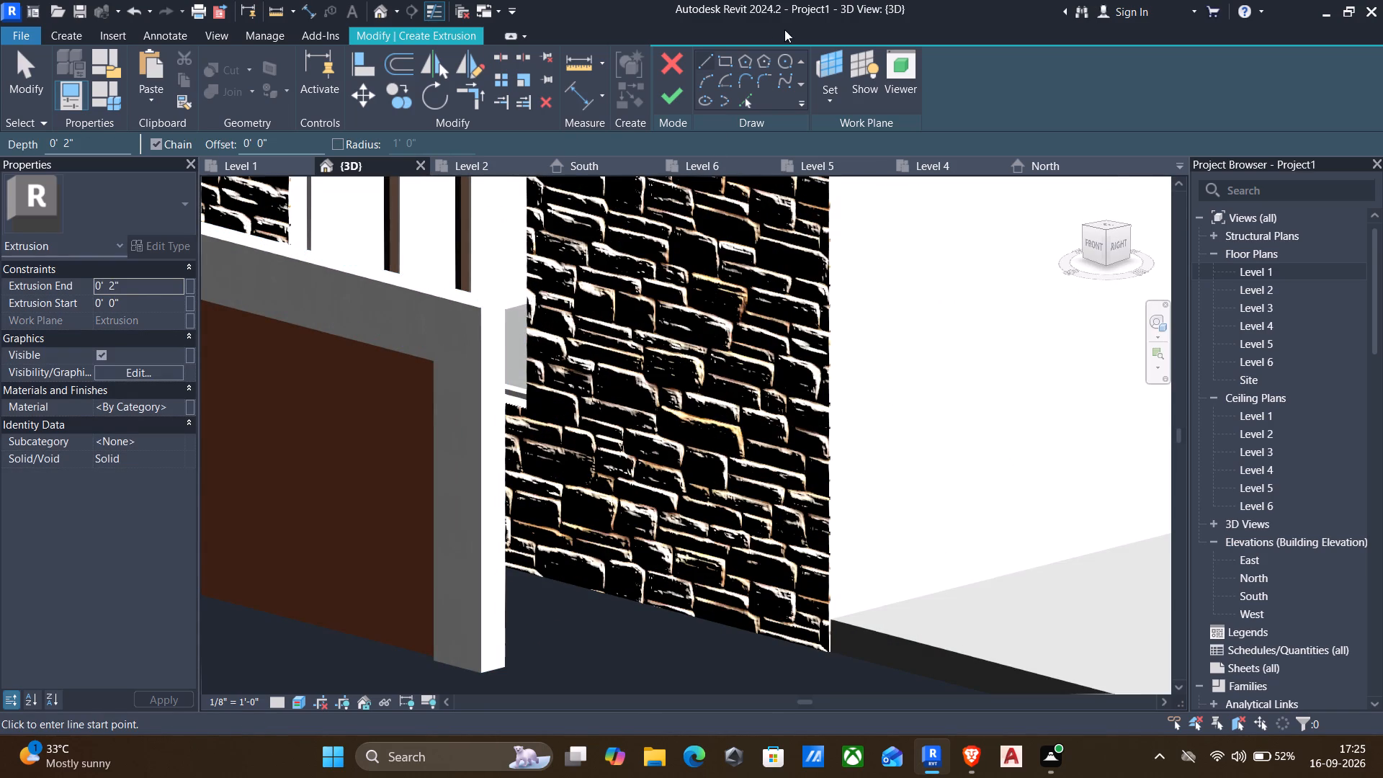
Sketch a rectangle corner to corner over the leg's outer end face, 0' 6" wide and about 5' 7" high.
{"action": "left_click", "coordinate": [722, 55]}
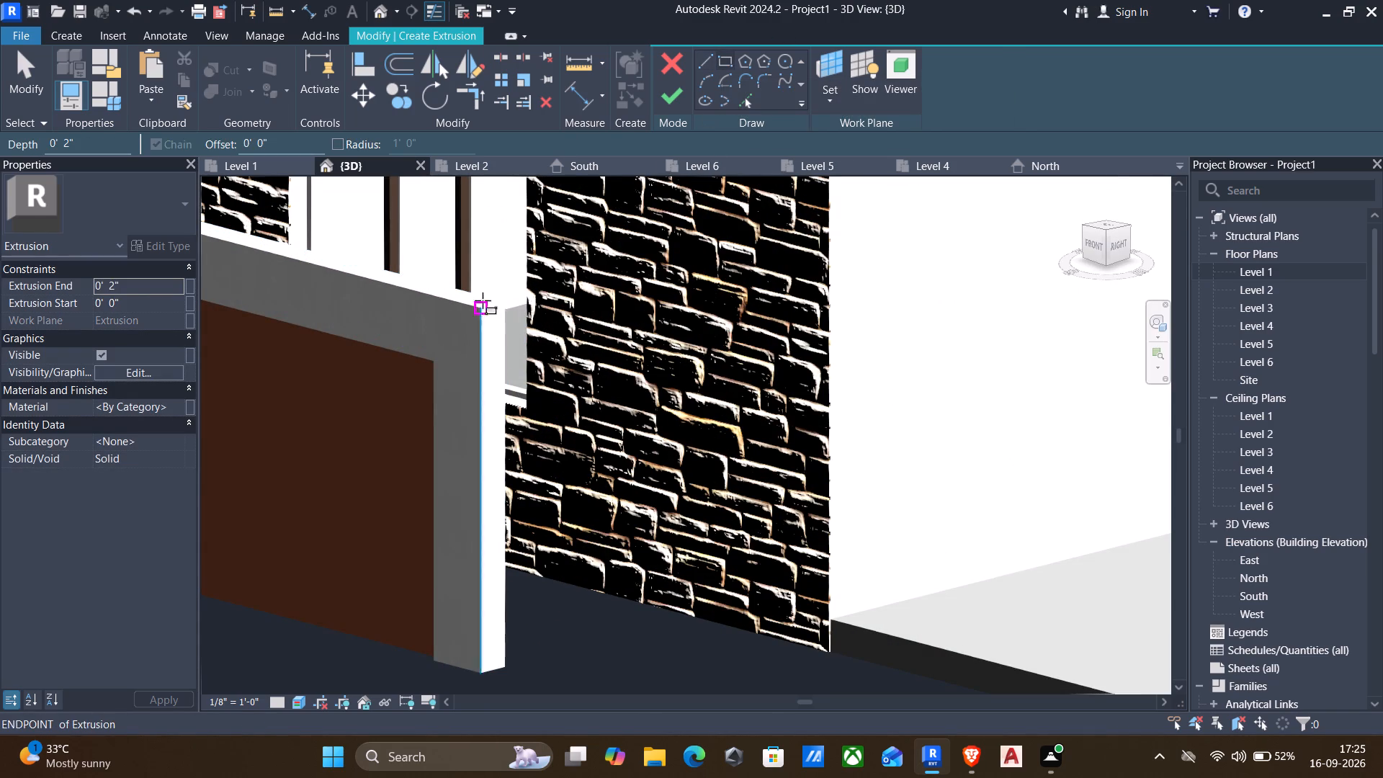
{"action": "left_click", "coordinate": [481, 300]}
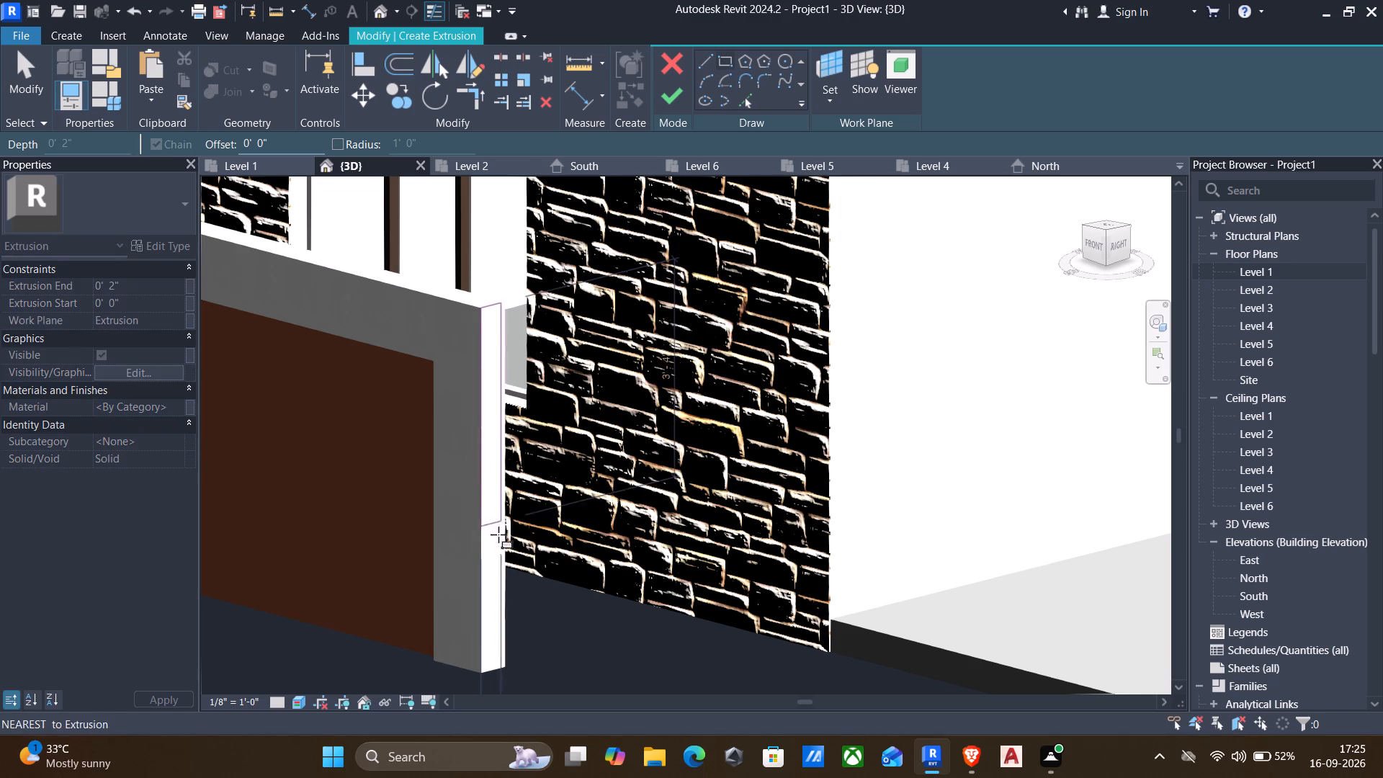
{"action": "left_click", "coordinate": [500, 669]}
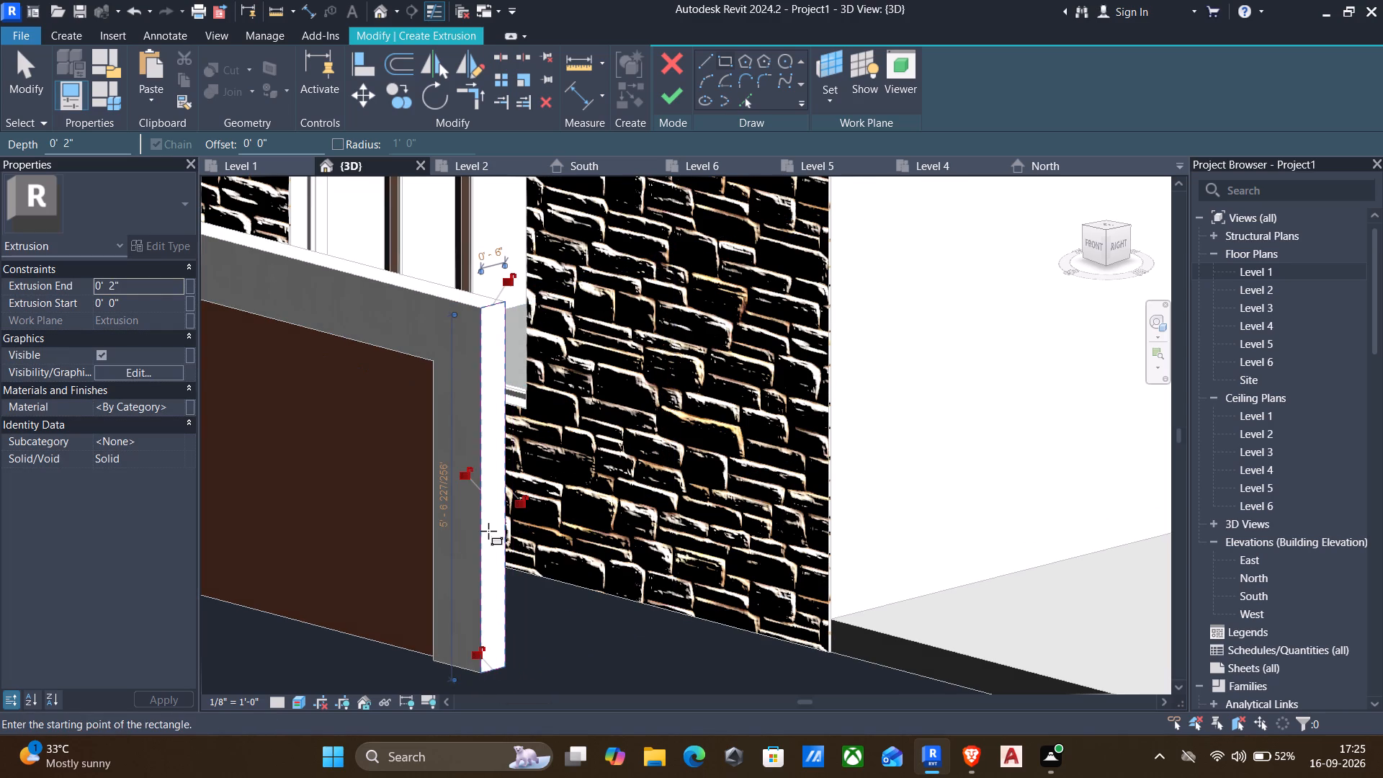
{"action": "key", "text": "Escape"}
Stop drawing and select the rectangle's full-height vertical edge on the side facing away from the house.
{"action": "middle_click_drag", "start_coordinate": [556, 470], "coordinate": [497, 479], "text": "shift"}
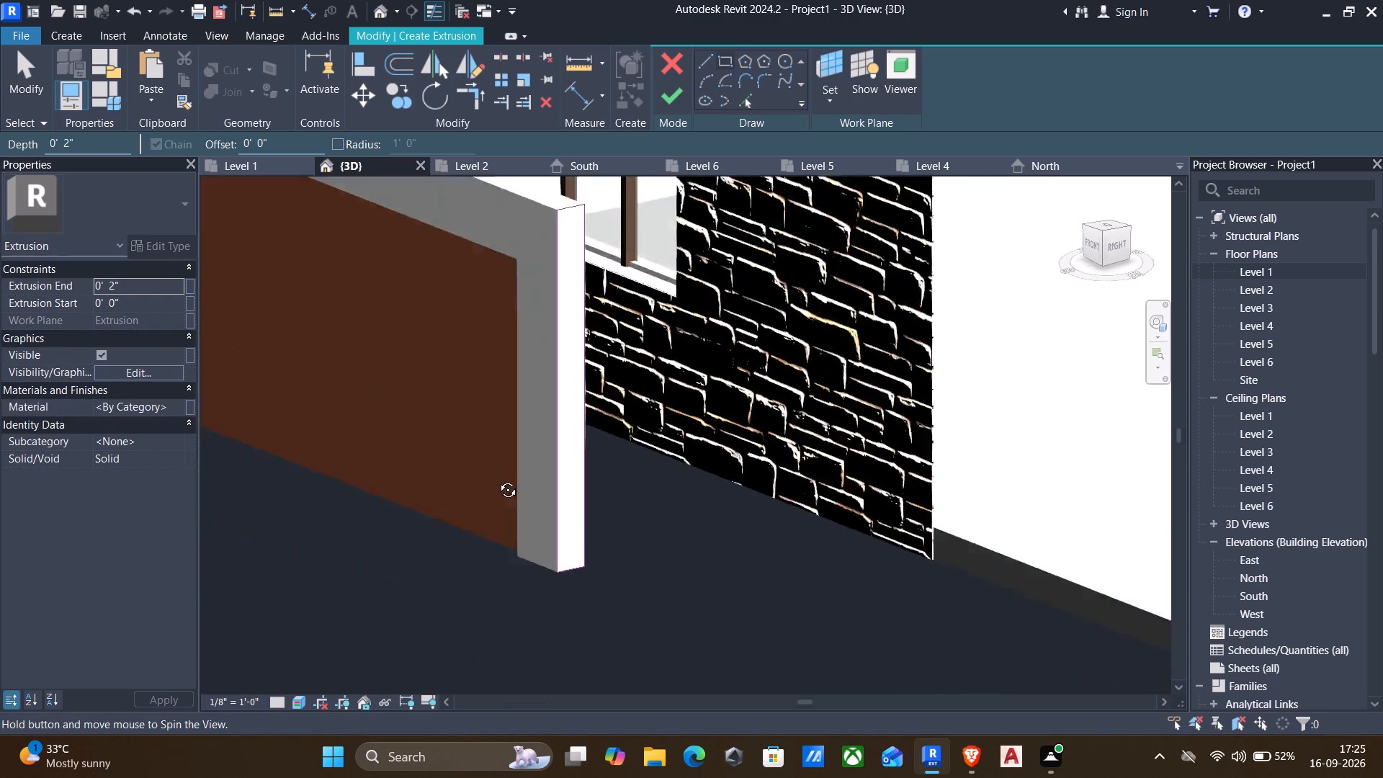
{"action": "middle_click_drag", "start_coordinate": [497, 479], "coordinate": [473, 482], "text": "shift"}
{"action": "scroll", "coordinate": [631, 373], "scroll_direction": "down", "scroll_amount": 1}
{"action": "middle_click_drag", "start_coordinate": [808, 322], "coordinate": [724, 422]}
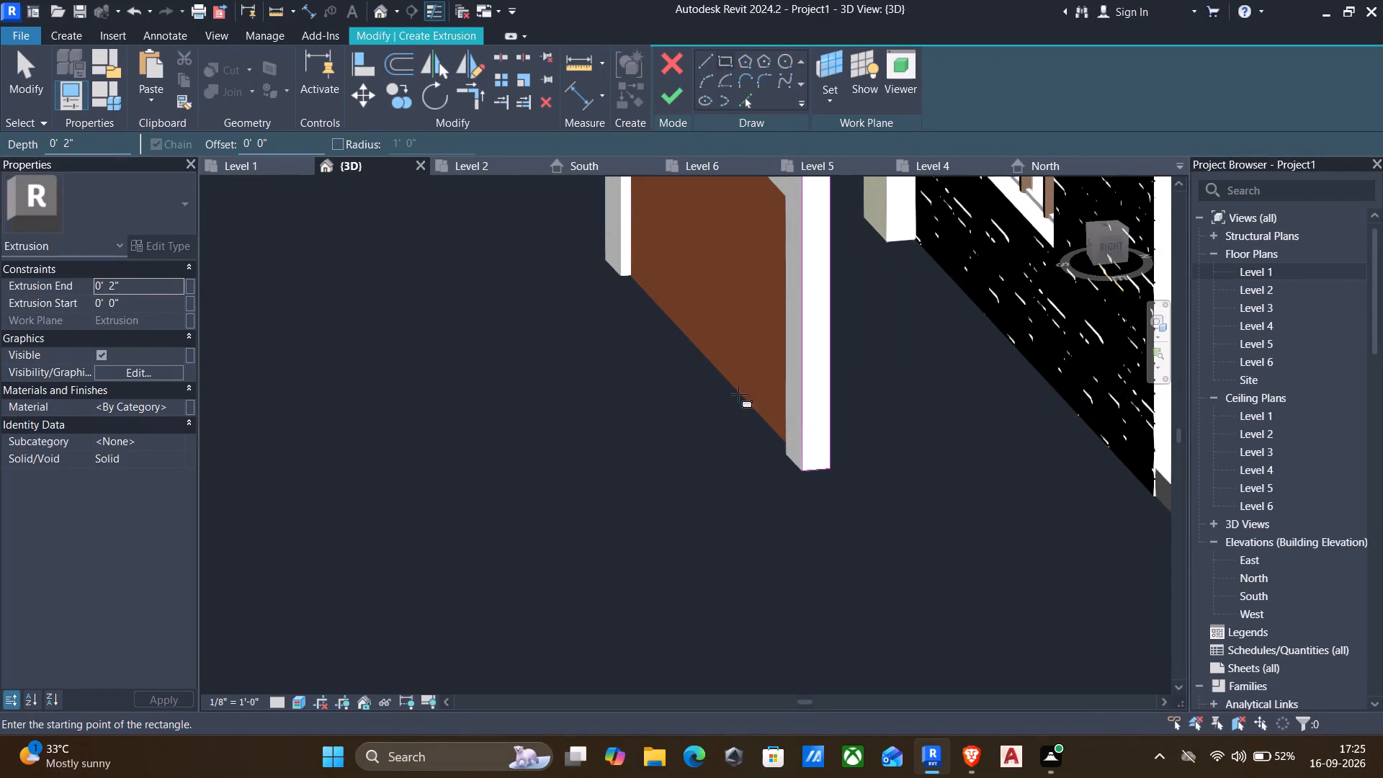
{"action": "key", "text": "Escape"}
{"action": "left_click", "coordinate": [804, 321]}
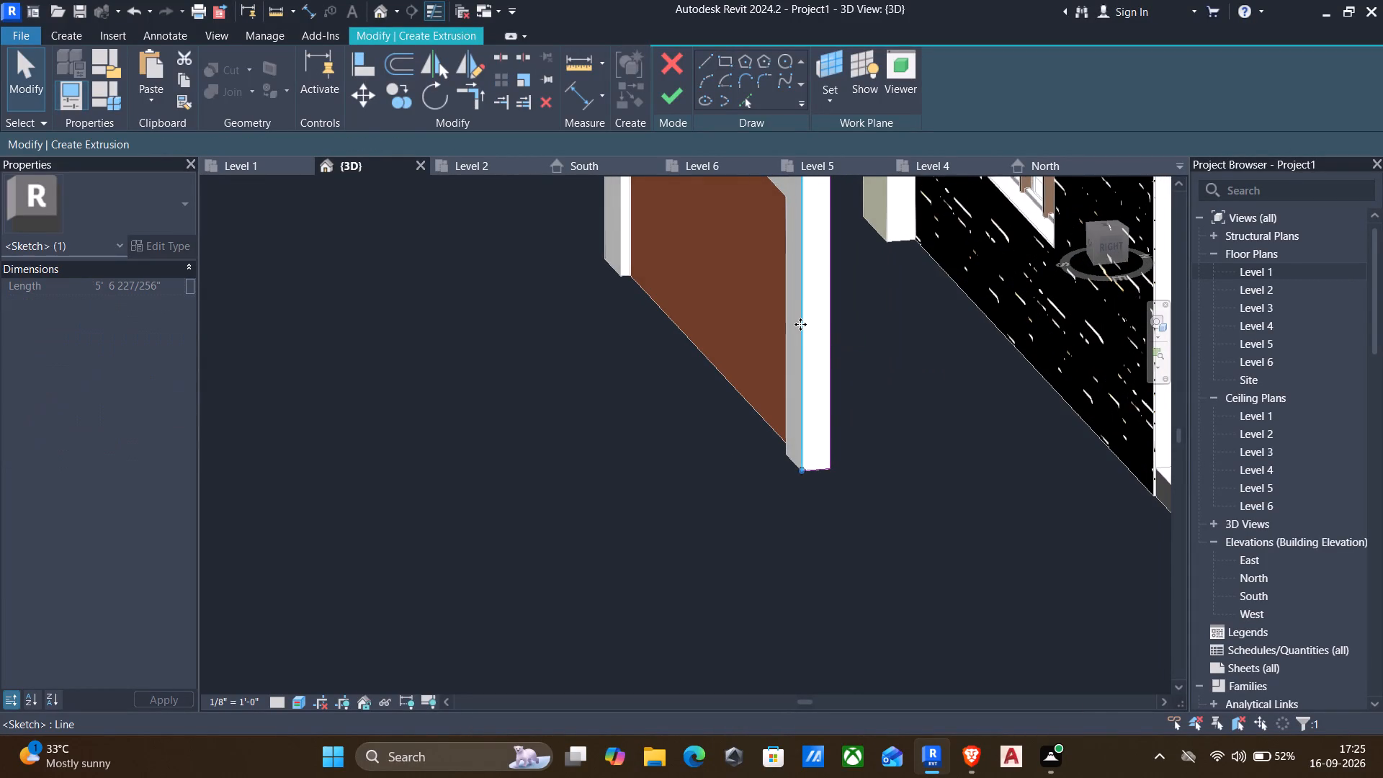
{"action": "middle_click_drag", "start_coordinate": [802, 405], "coordinate": [781, 563]}
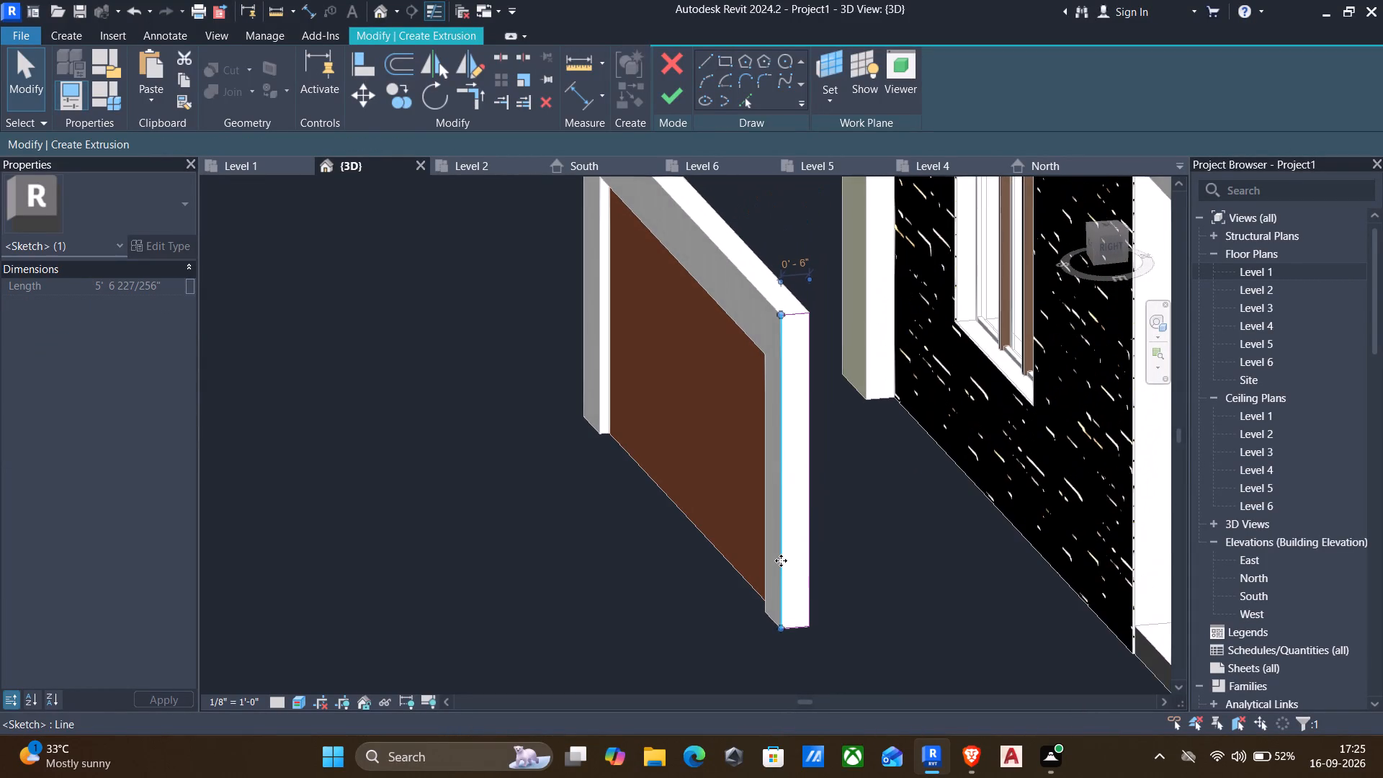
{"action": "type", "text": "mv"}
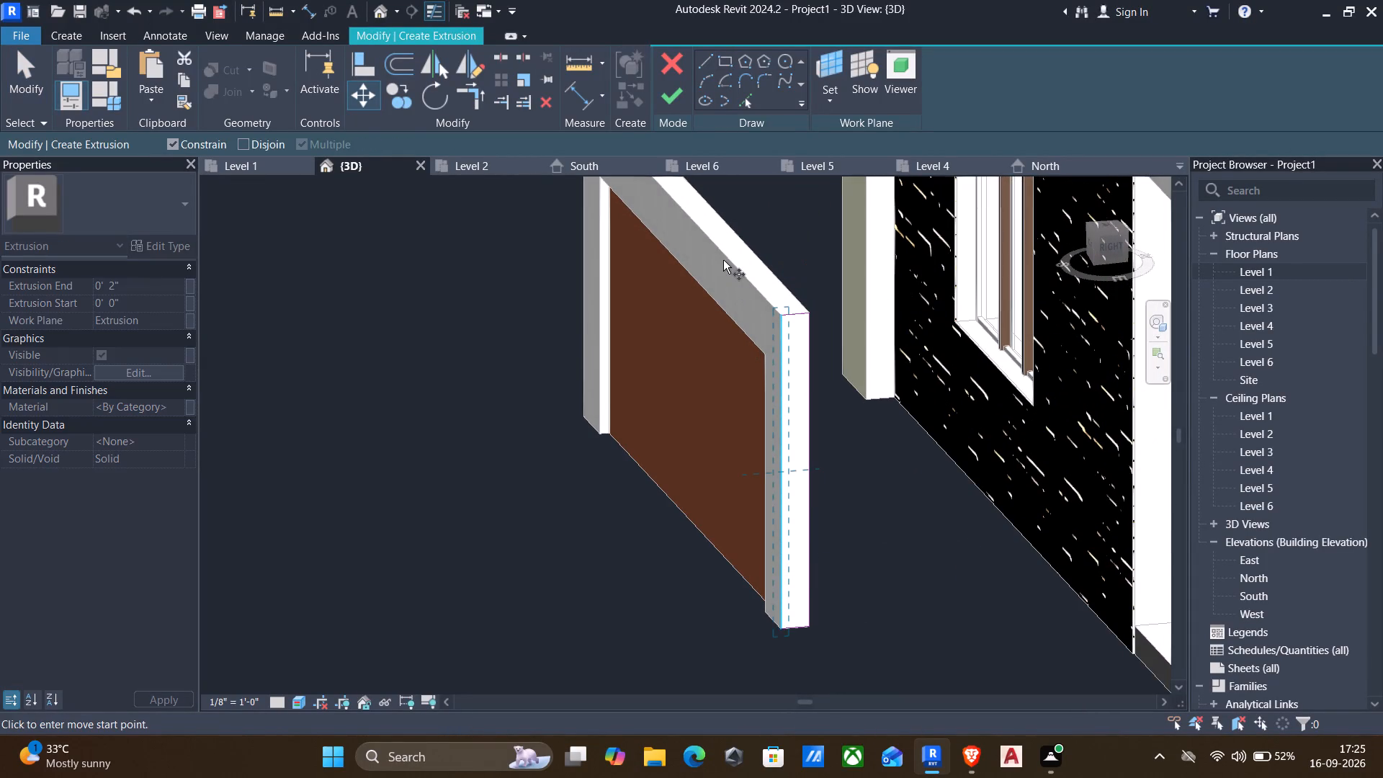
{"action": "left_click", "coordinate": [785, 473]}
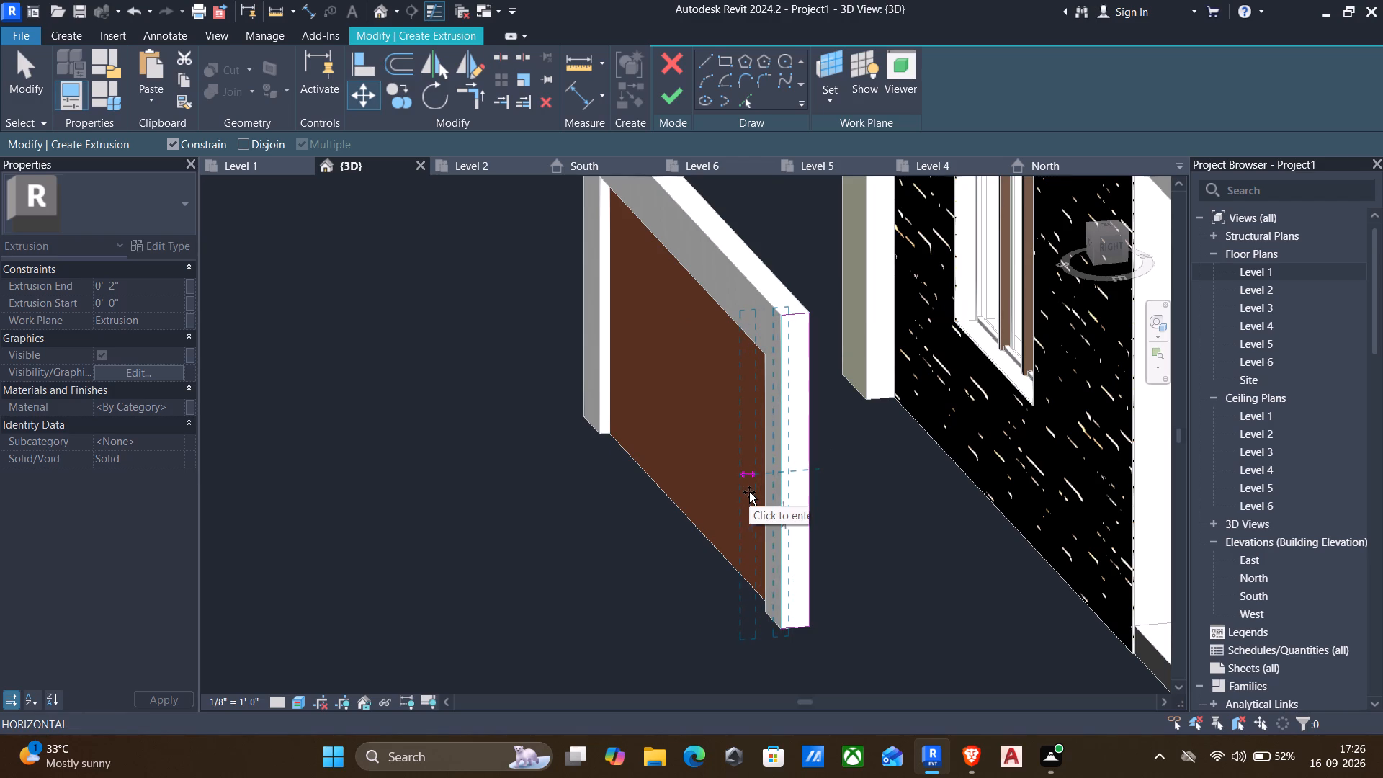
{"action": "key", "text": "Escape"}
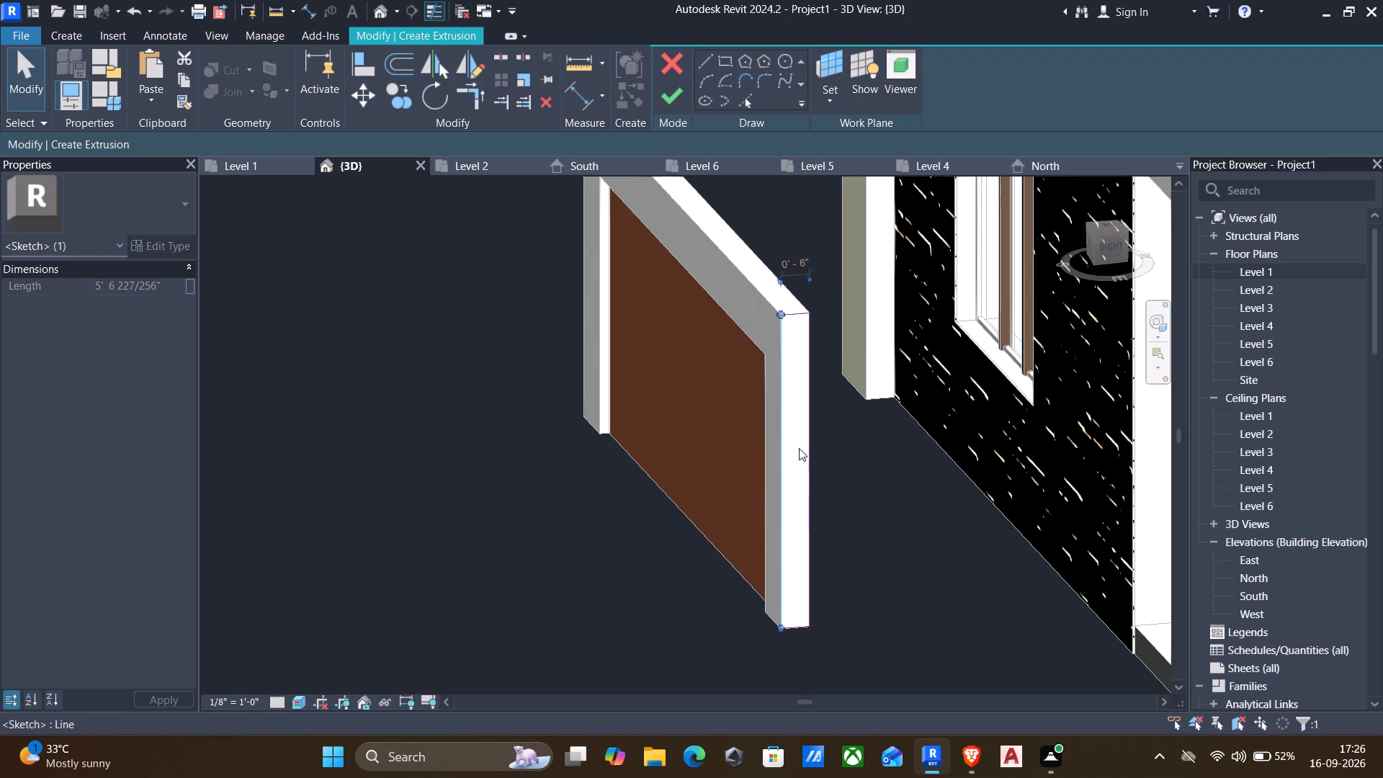
Nudge the selected edge outward, away from the house, until the rectangle is 0' 10 1/2" wide, and finish the extrusion.
{"action": "key", "text": "Left"}
{"action": "key", "text": "Left"}
{"action": "key", "text": "Left"}
{"action": "key", "text": "Left"}
{"action": "key", "text": "Left"}
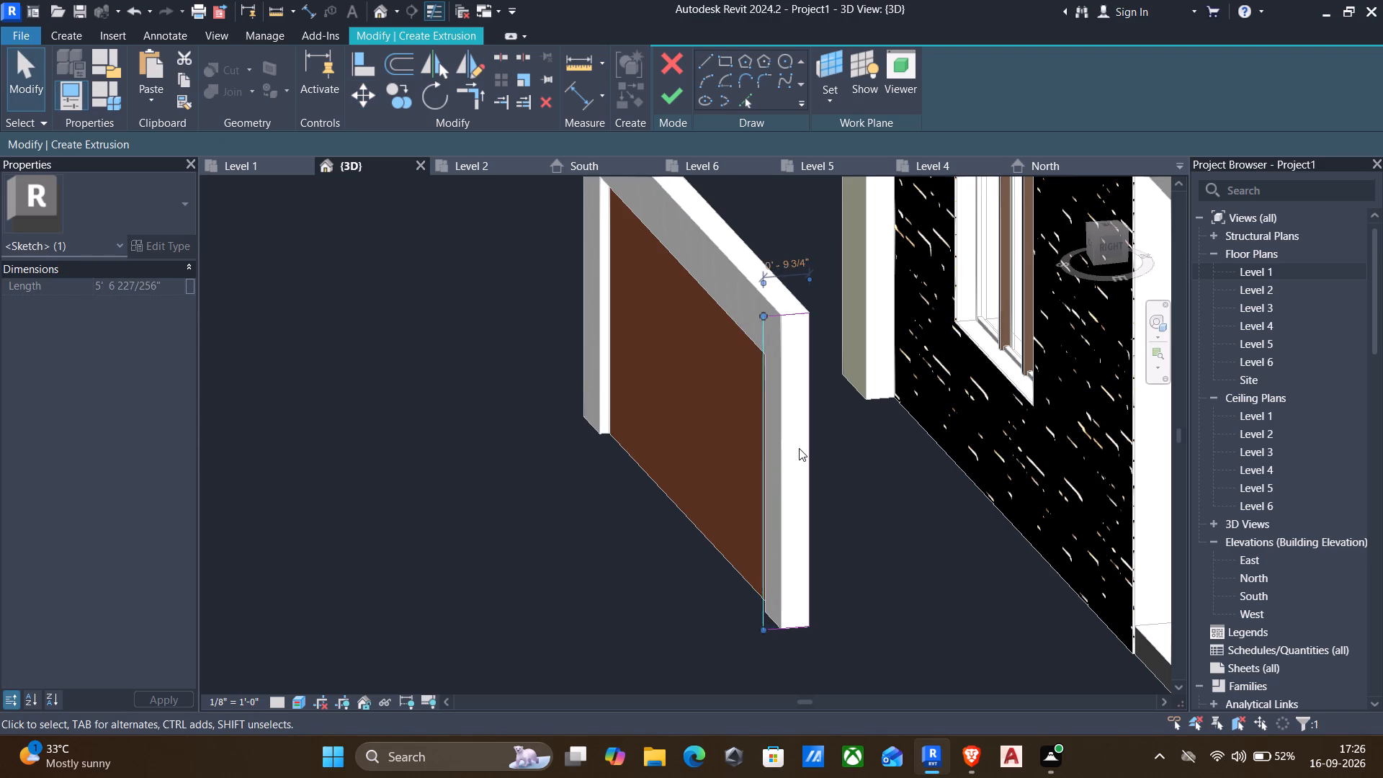
{"action": "key", "text": "Left"}
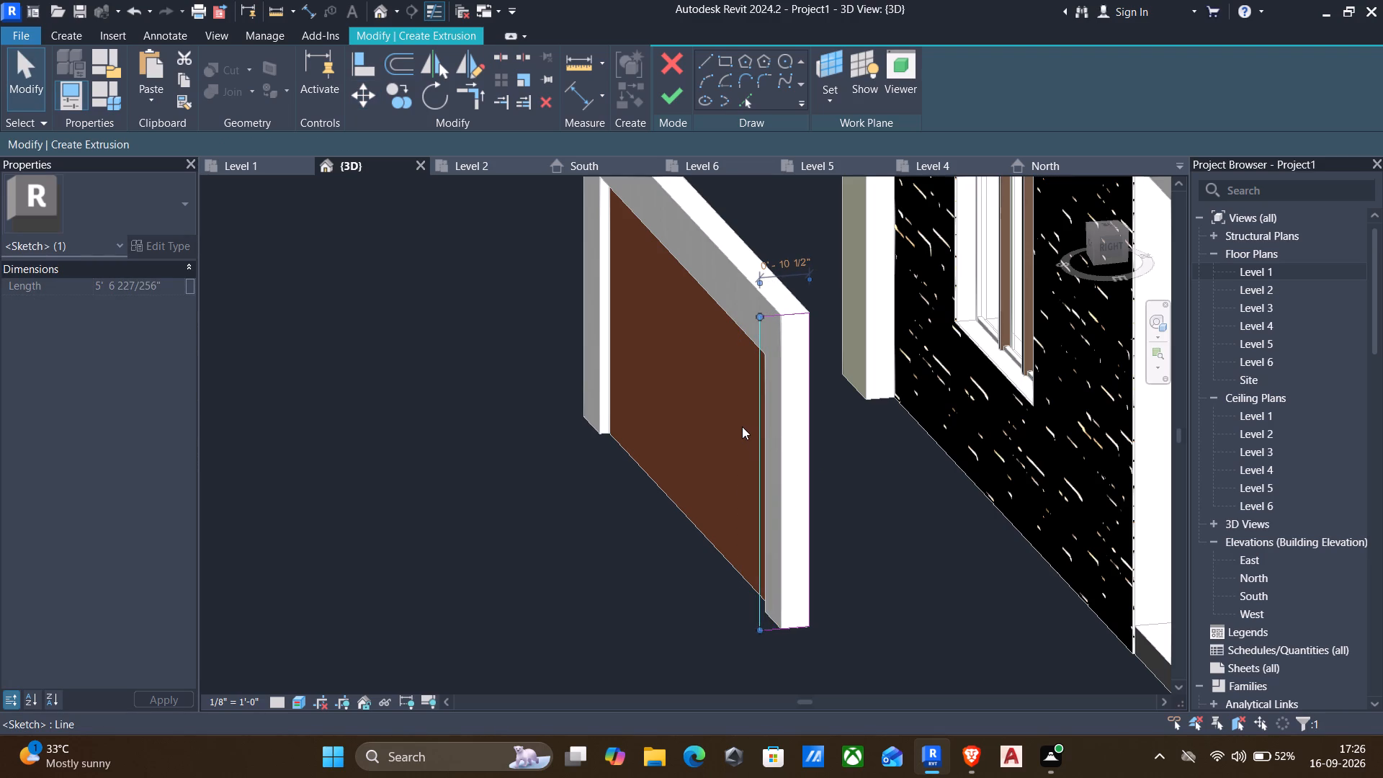
{"action": "key", "text": "Right"}
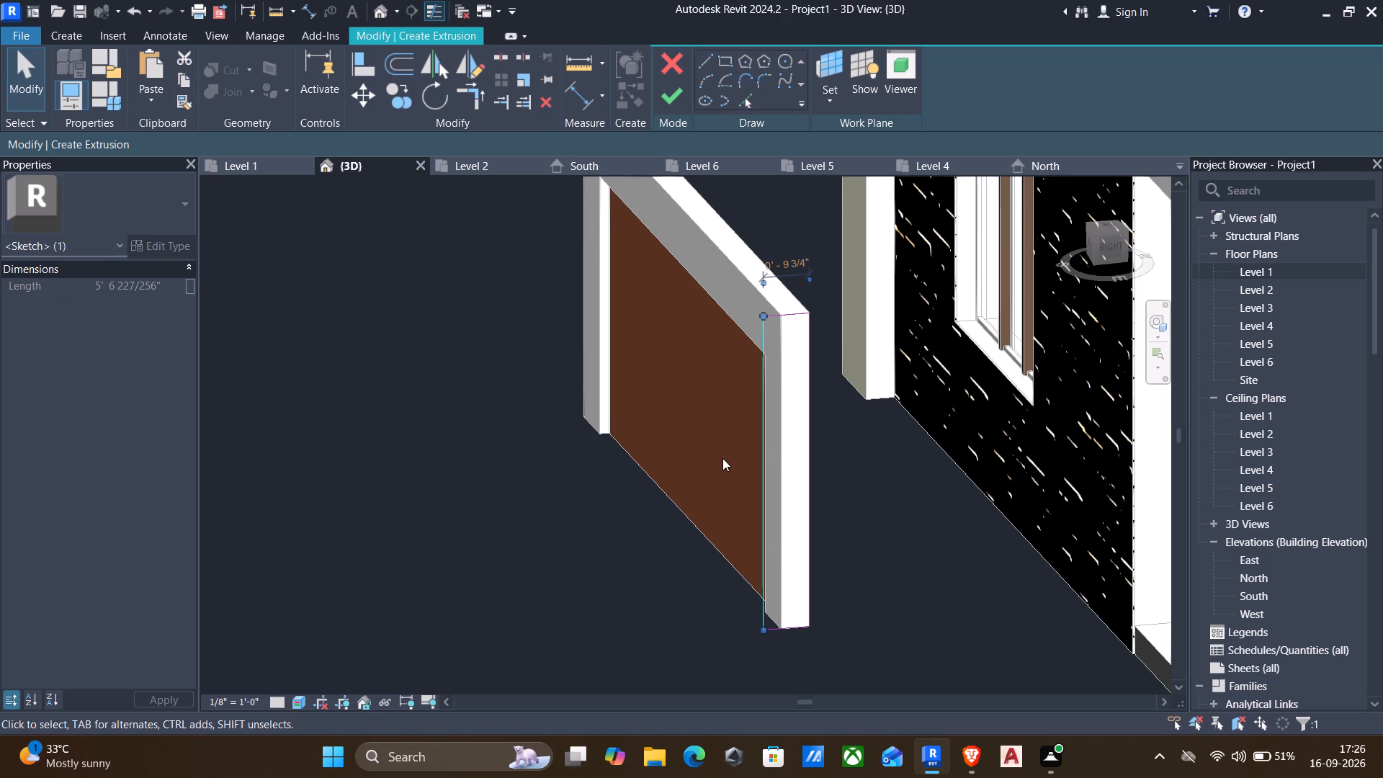
{"action": "key", "text": "Left"}
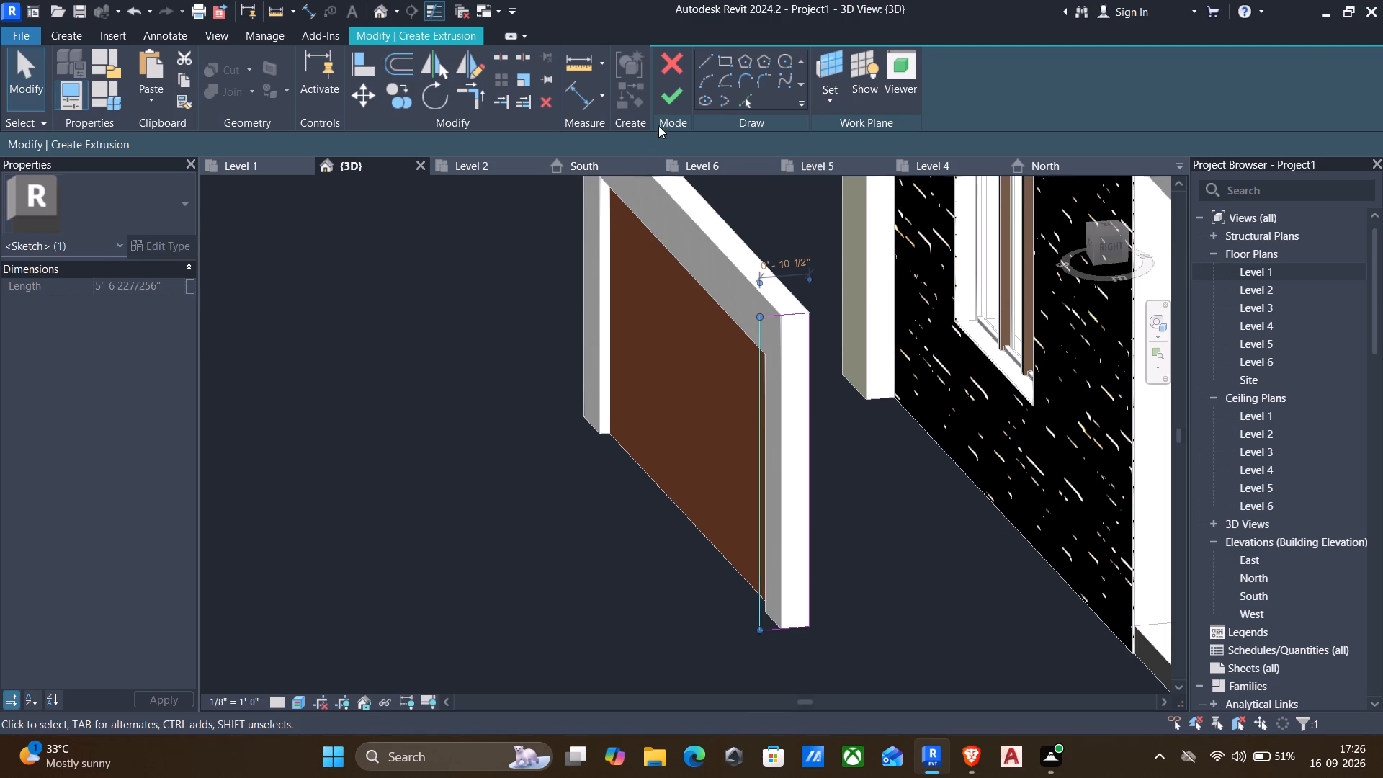
{"action": "left_click", "coordinate": [673, 100]}
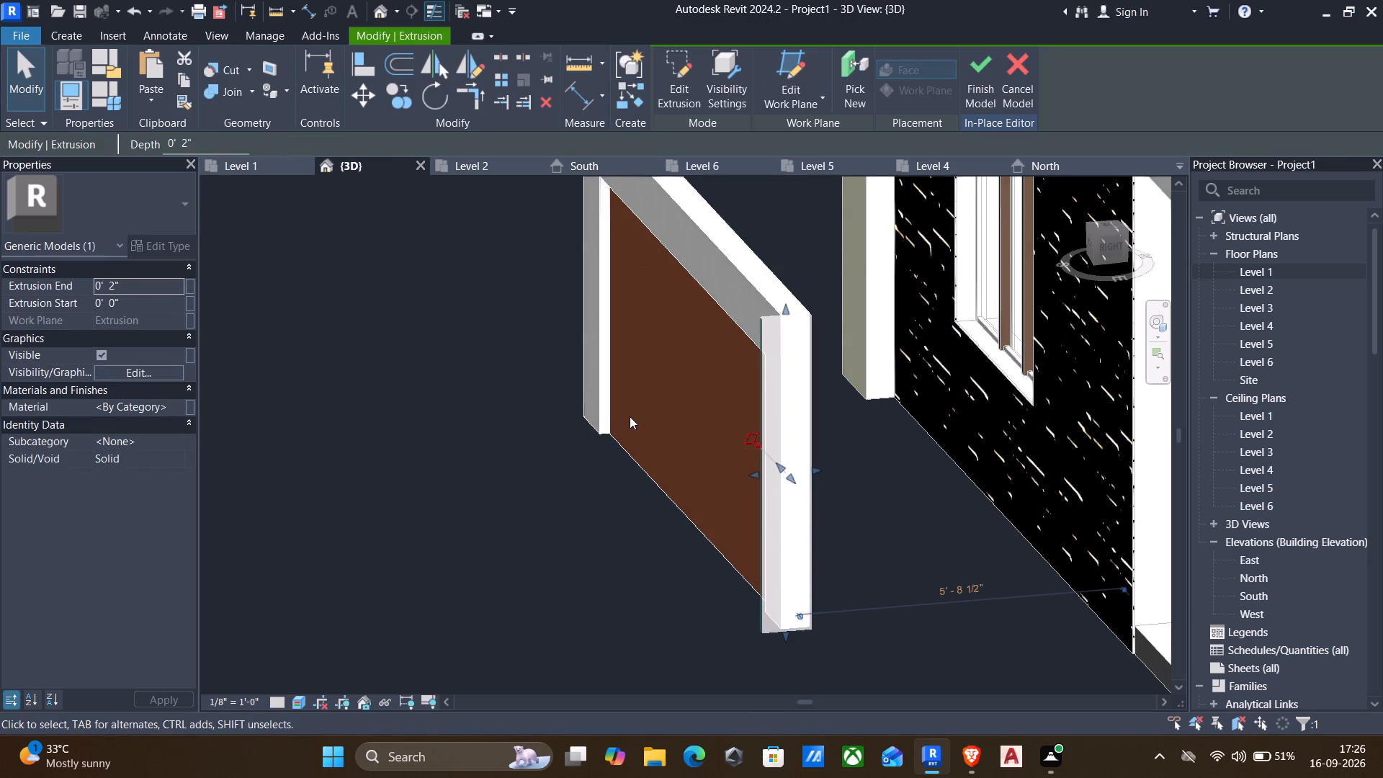
Stretch the new end extrusion's outer face away from the gate frame to a depth of about 1' 5".
{"action": "middle_click_drag", "start_coordinate": [625, 457], "coordinate": [797, 441], "text": "shift"}
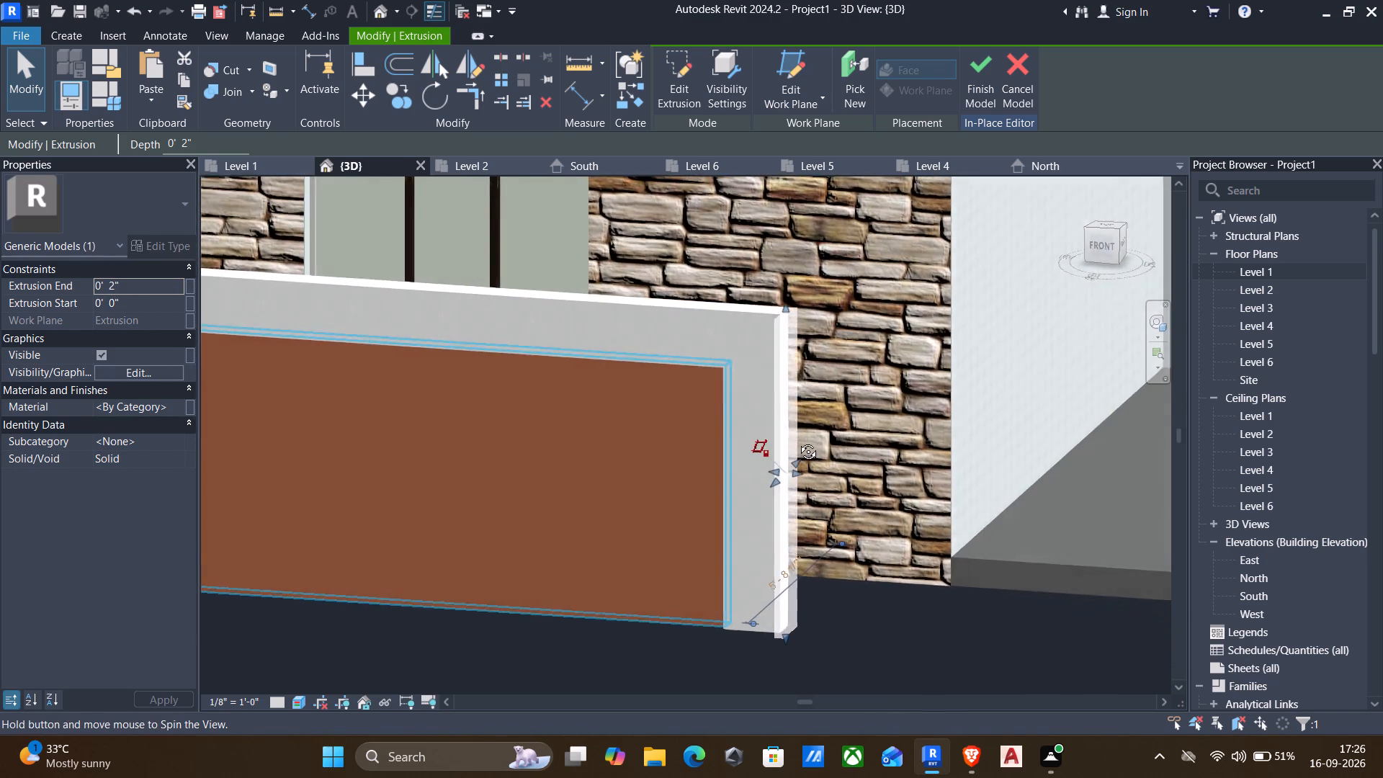
{"action": "middle_click_drag", "start_coordinate": [797, 441], "coordinate": [797, 440], "text": "shift"}
{"action": "scroll", "coordinate": [647, 468], "scroll_direction": "up", "scroll_amount": 3}
{"action": "key", "text": "Escape"}
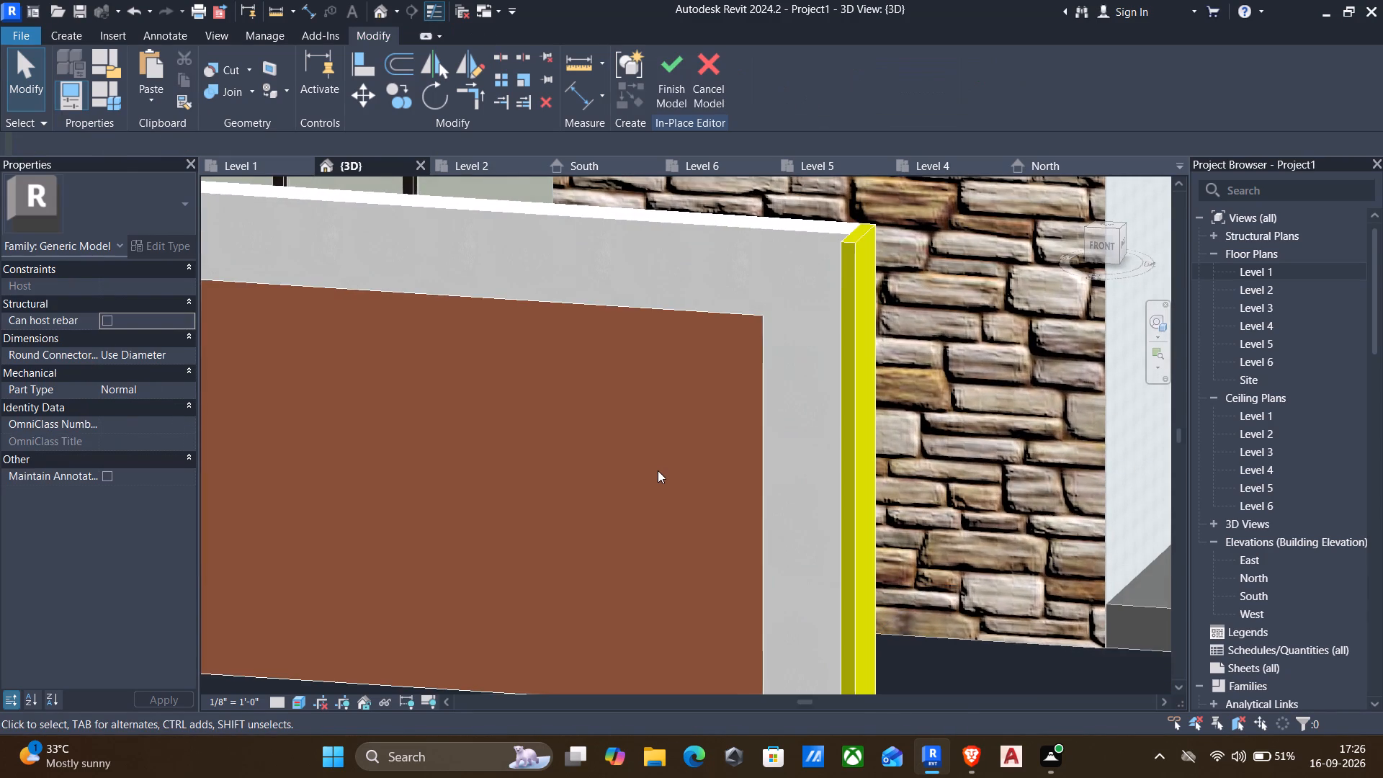
{"action": "scroll", "coordinate": [658, 470], "scroll_direction": "down", "scroll_amount": 3}
{"action": "middle_click_drag", "start_coordinate": [658, 475], "coordinate": [728, 491], "text": "shift"}
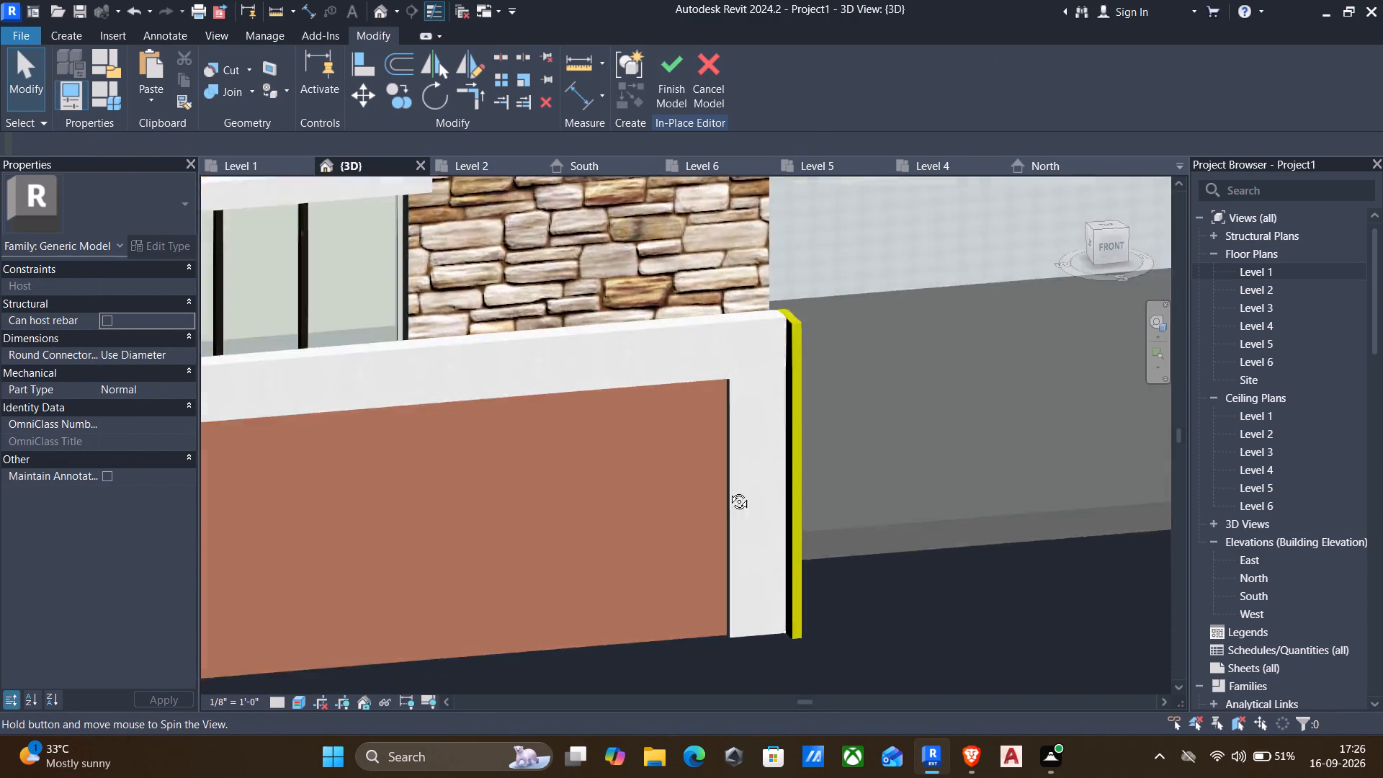
{"action": "middle_click_drag", "start_coordinate": [728, 491], "coordinate": [682, 498], "text": "shift"}
{"action": "left_click", "coordinate": [787, 436]}
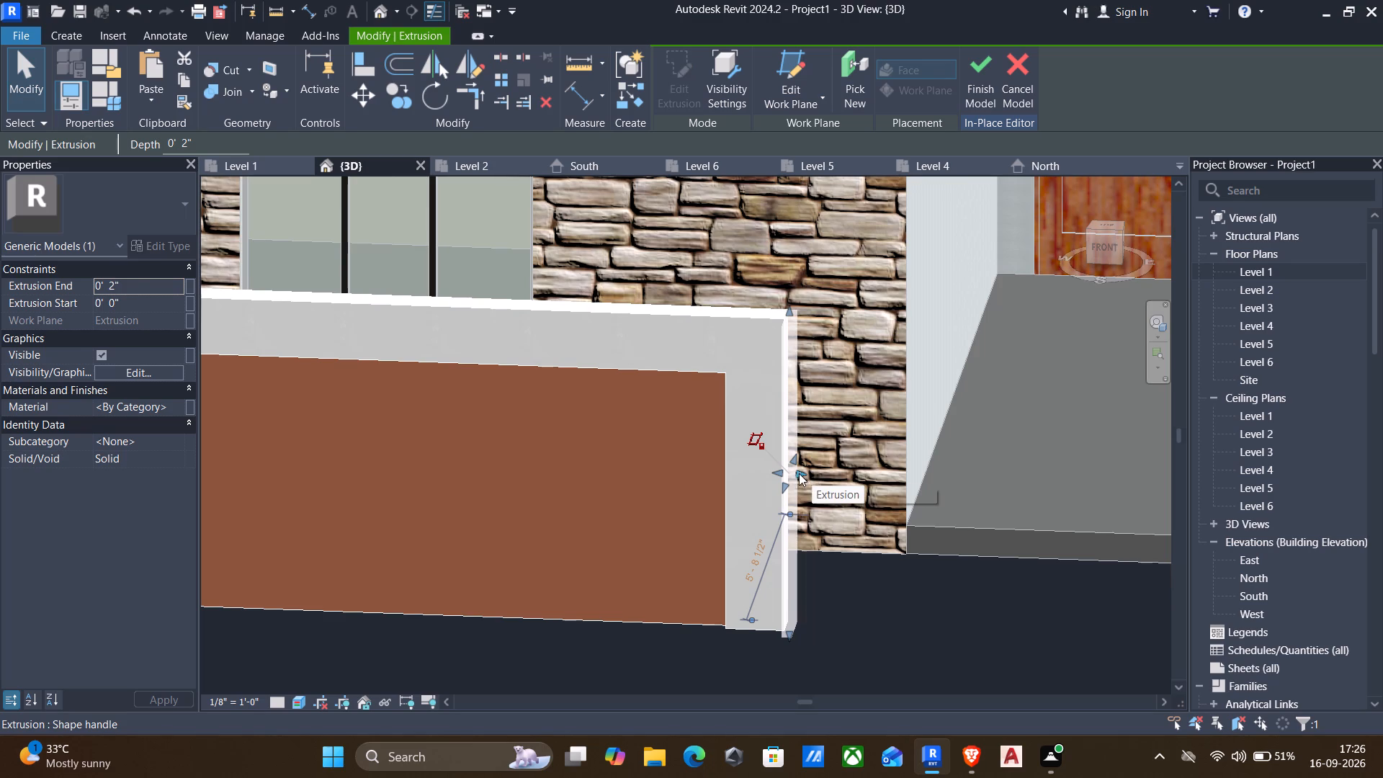
{"action": "left_click_drag", "start_coordinate": [799, 473], "coordinate": [825, 466]}
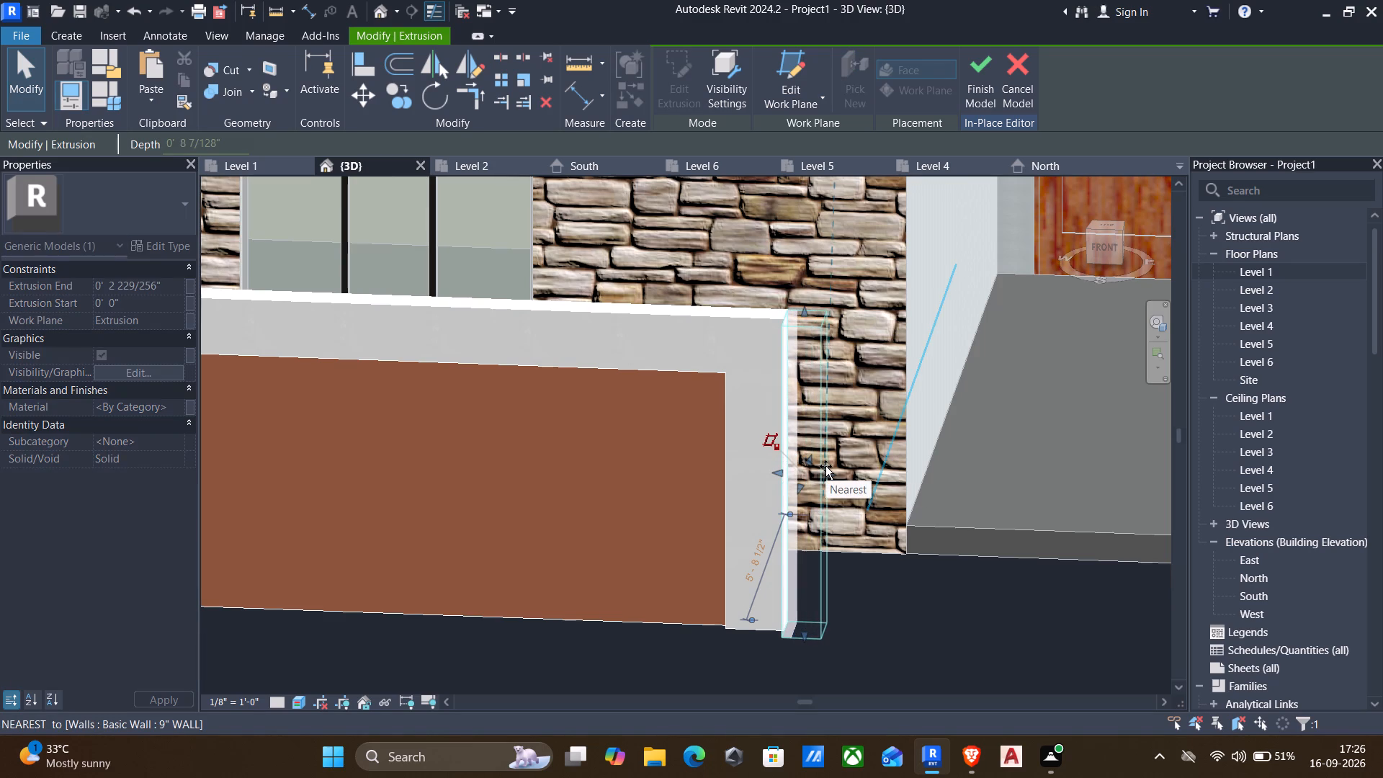
{"action": "left_click_drag", "start_coordinate": [825, 466], "coordinate": [881, 448]}
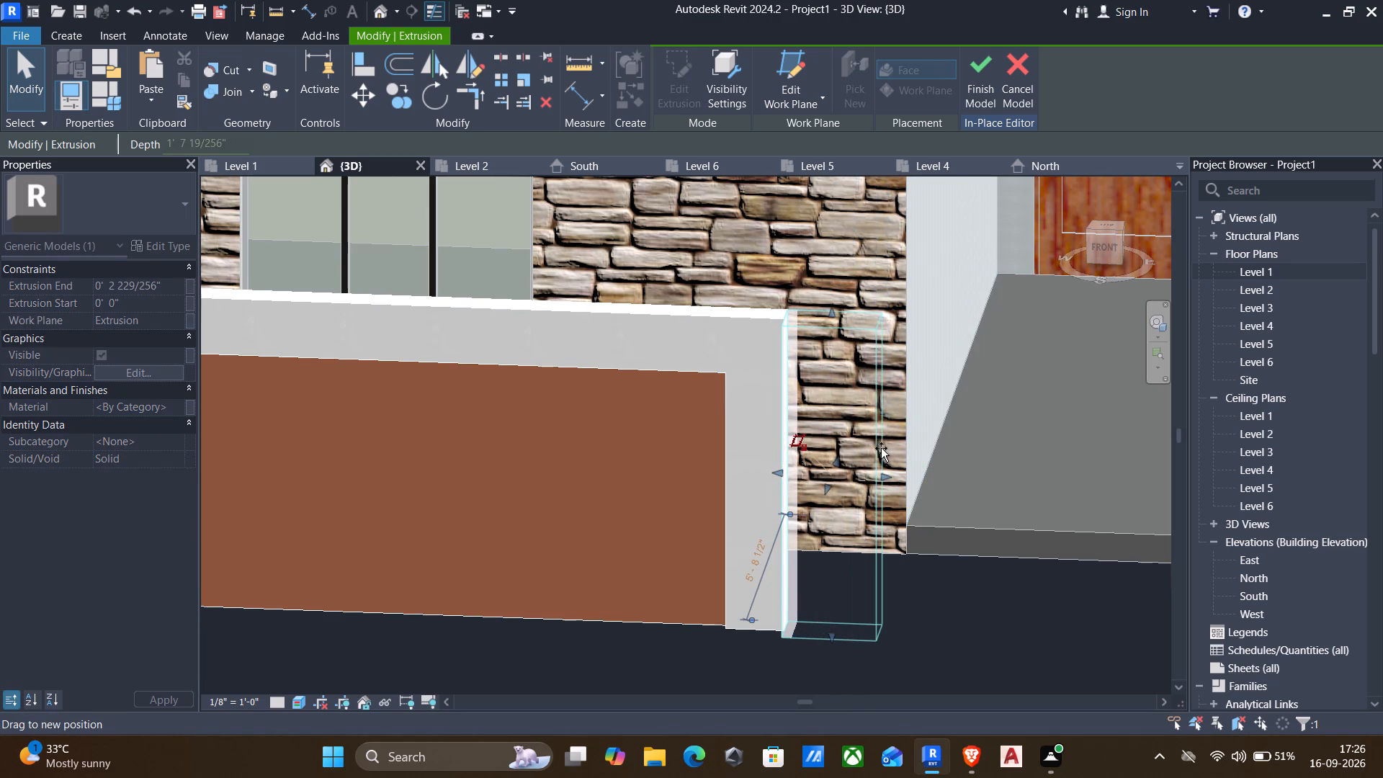
{"action": "left_click_drag", "start_coordinate": [881, 448], "coordinate": [866, 452]}
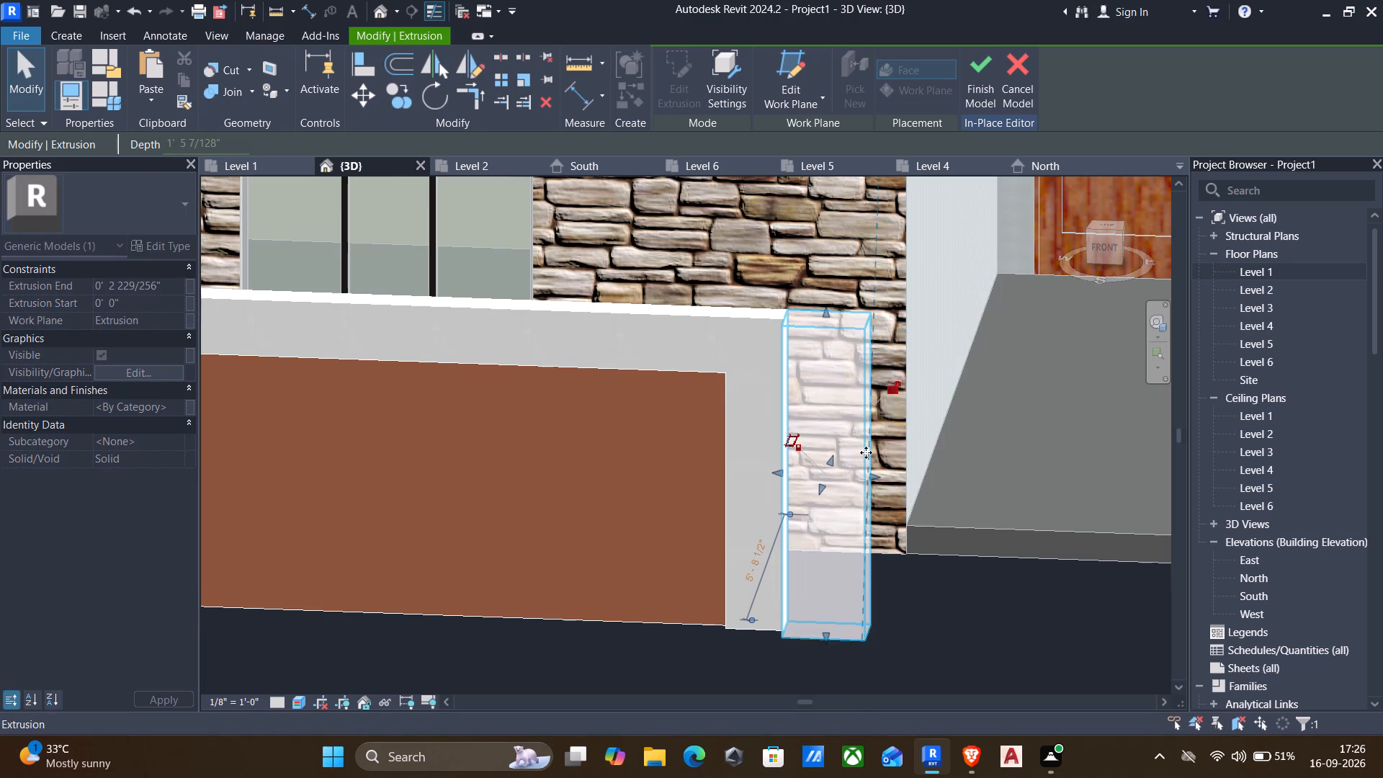
{"action": "key", "text": "Escape"}
Raise the end pillar's top face above the gate frame's top, partway up the ground-floor window.
{"action": "scroll", "coordinate": [606, 559], "scroll_direction": "down", "scroll_amount": 1}
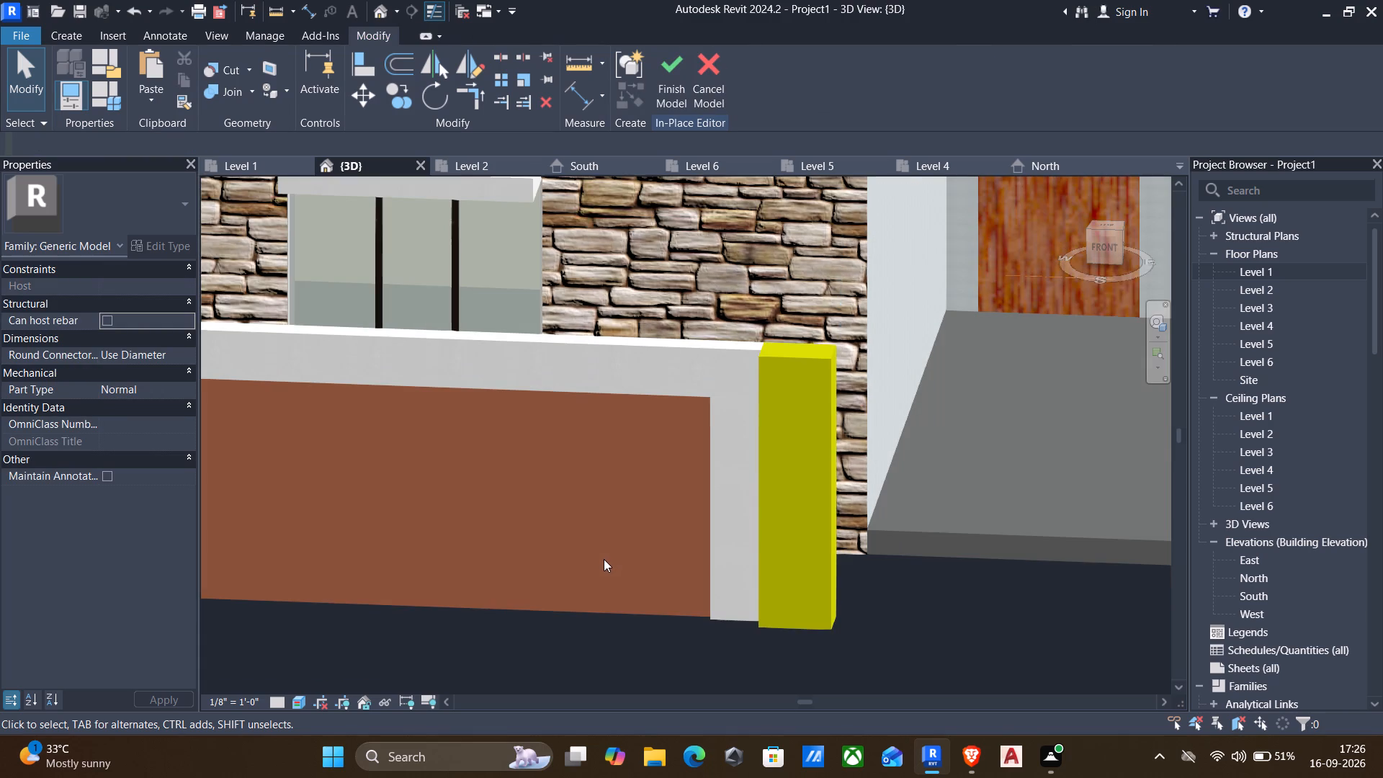
{"action": "middle_click_drag", "start_coordinate": [604, 566], "coordinate": [623, 553], "text": "shift"}
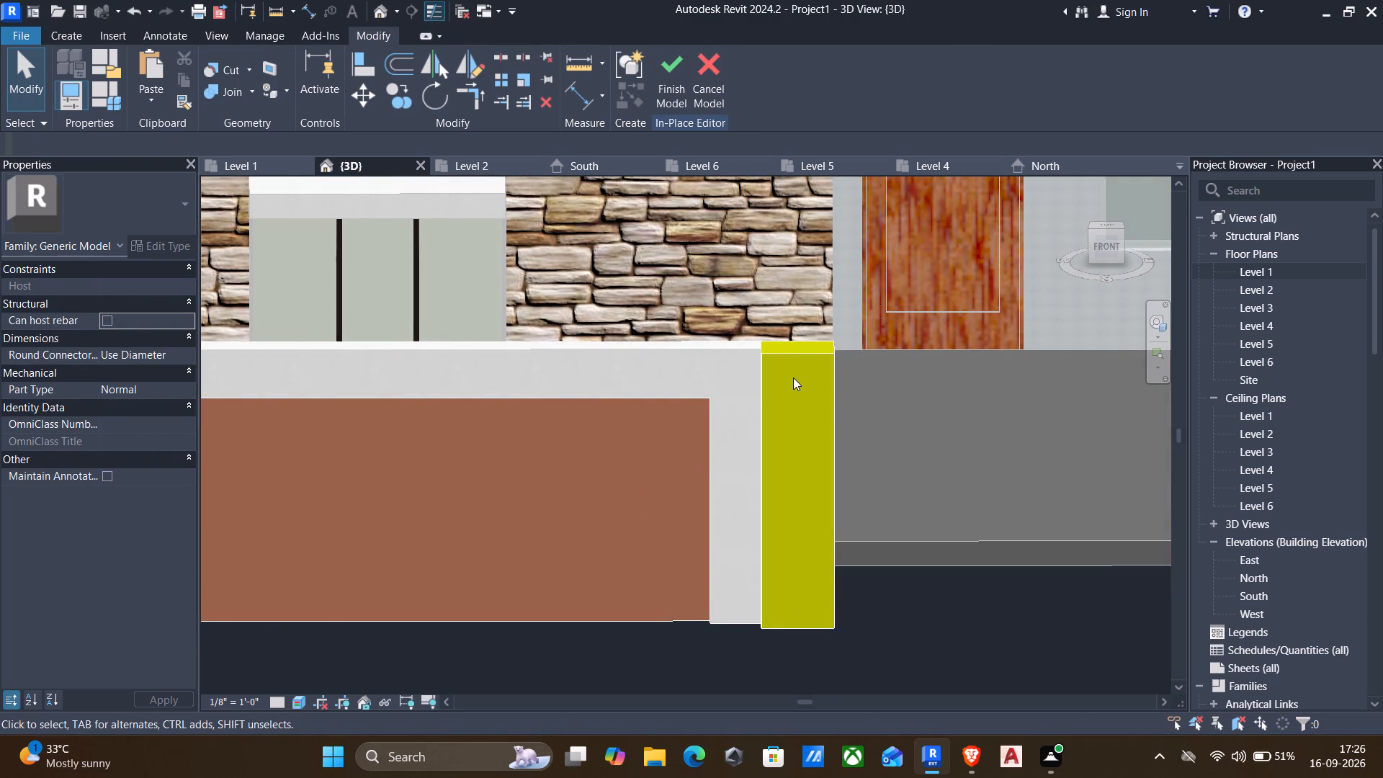
{"action": "left_click", "coordinate": [804, 359]}
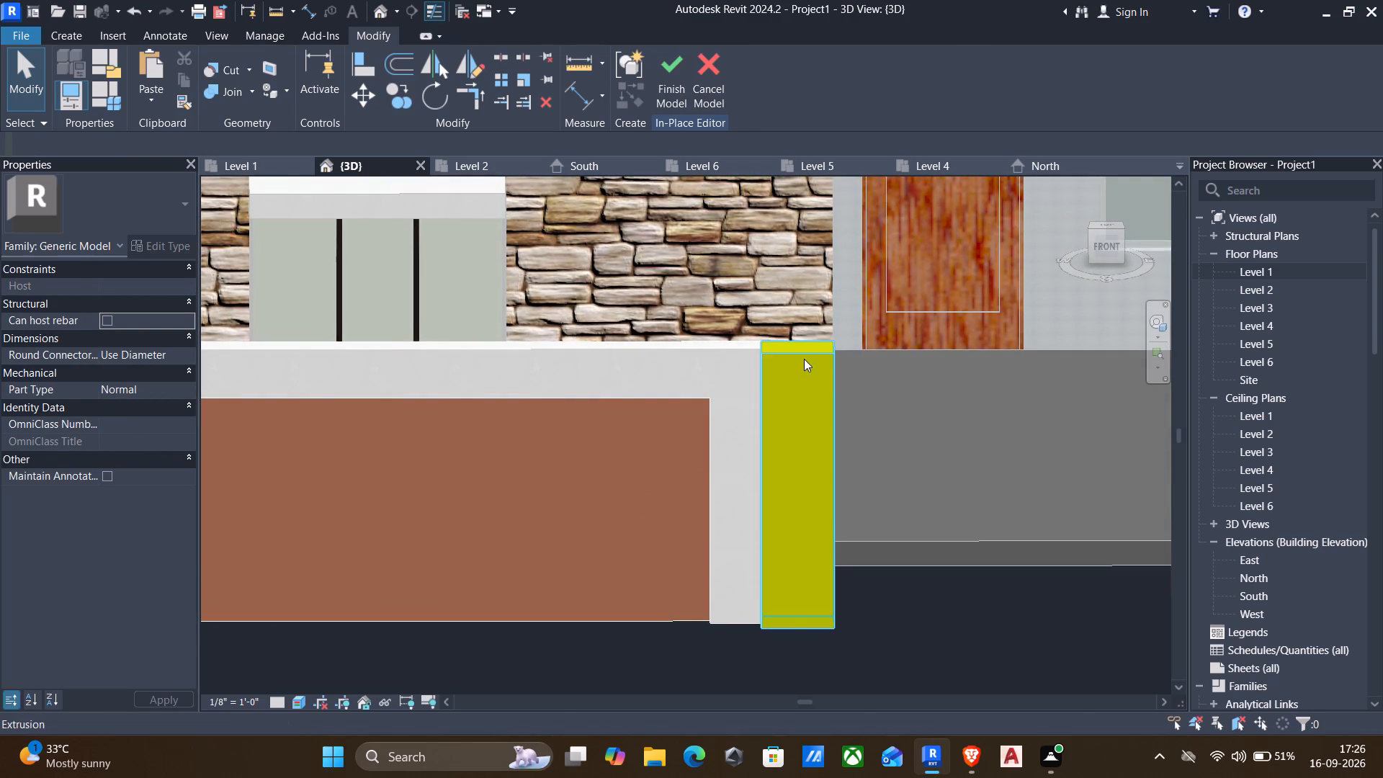
{"action": "left_click_drag", "start_coordinate": [802, 342], "coordinate": [777, 290]}
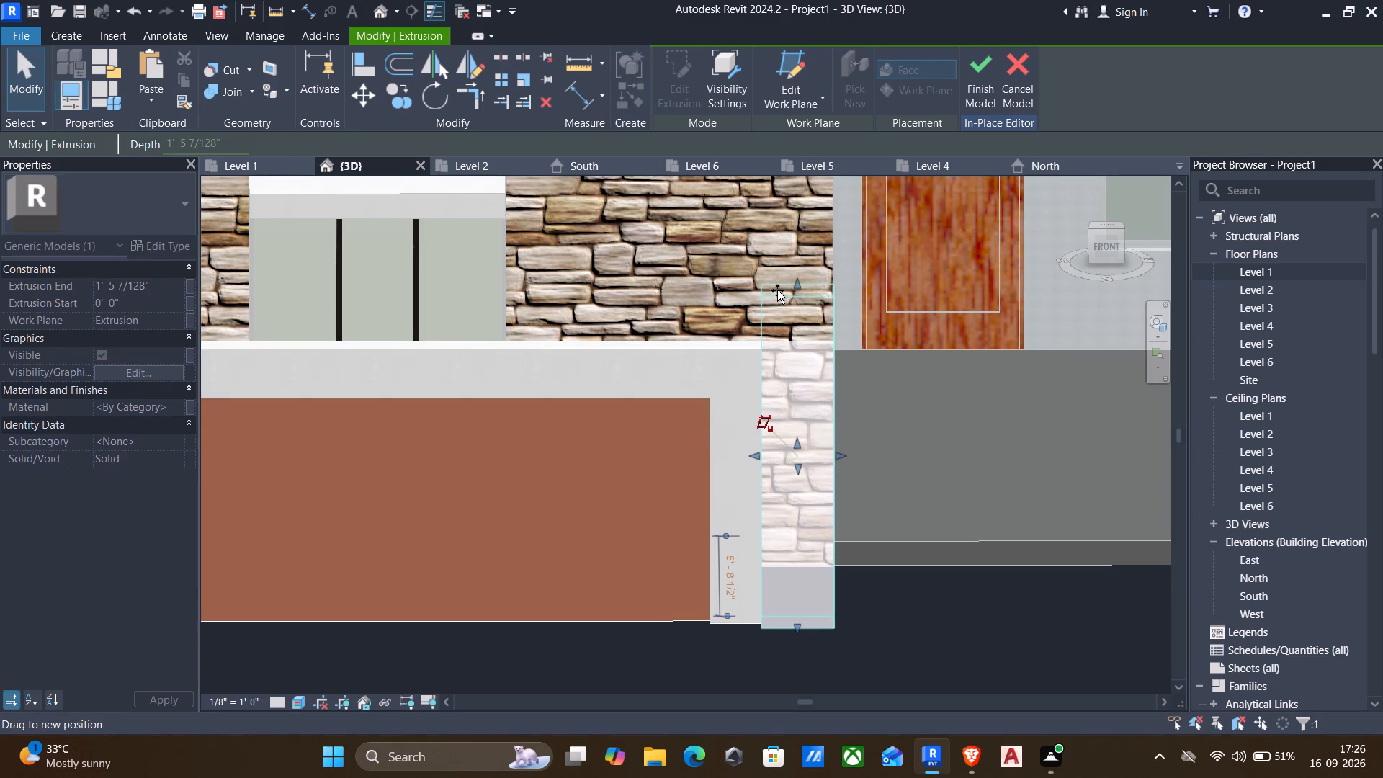
{"action": "left_click_drag", "start_coordinate": [777, 290], "coordinate": [782, 291]}
{"action": "scroll", "coordinate": [784, 290], "scroll_direction": "down", "scroll_amount": 2}
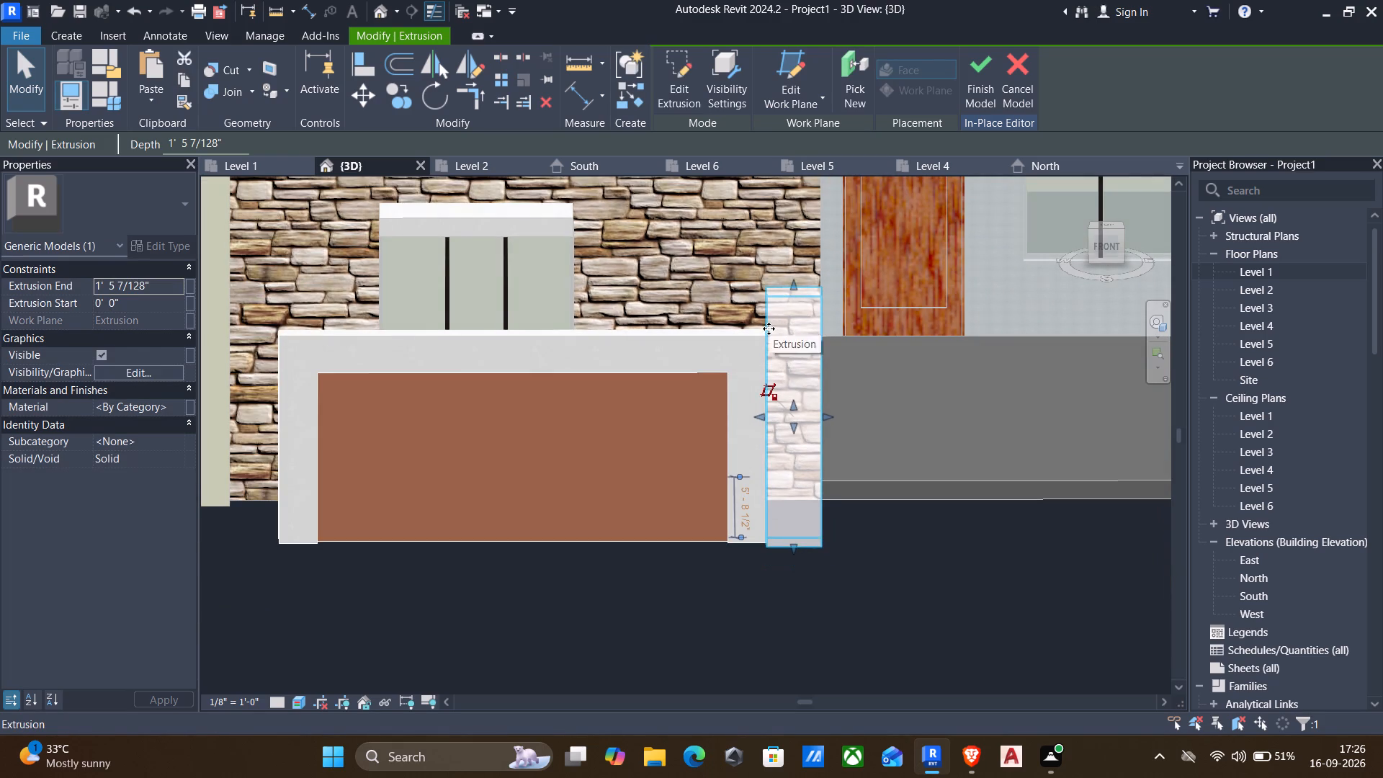
{"action": "key", "text": "Escape"}
Assign the stone material "wall" to the end pillar extrusion and finish the in-place model.
{"action": "left_click", "coordinate": [795, 292]}
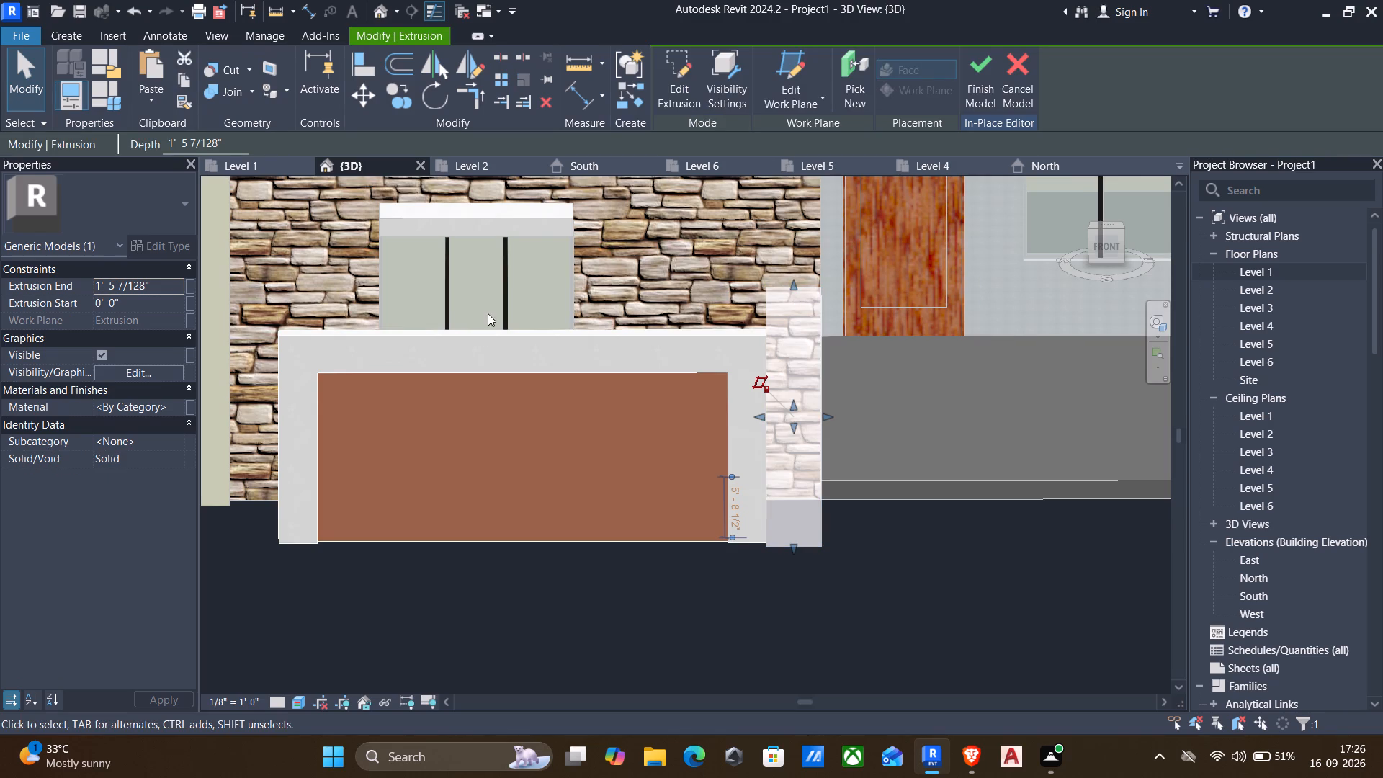
{"action": "left_click", "coordinate": [181, 413]}
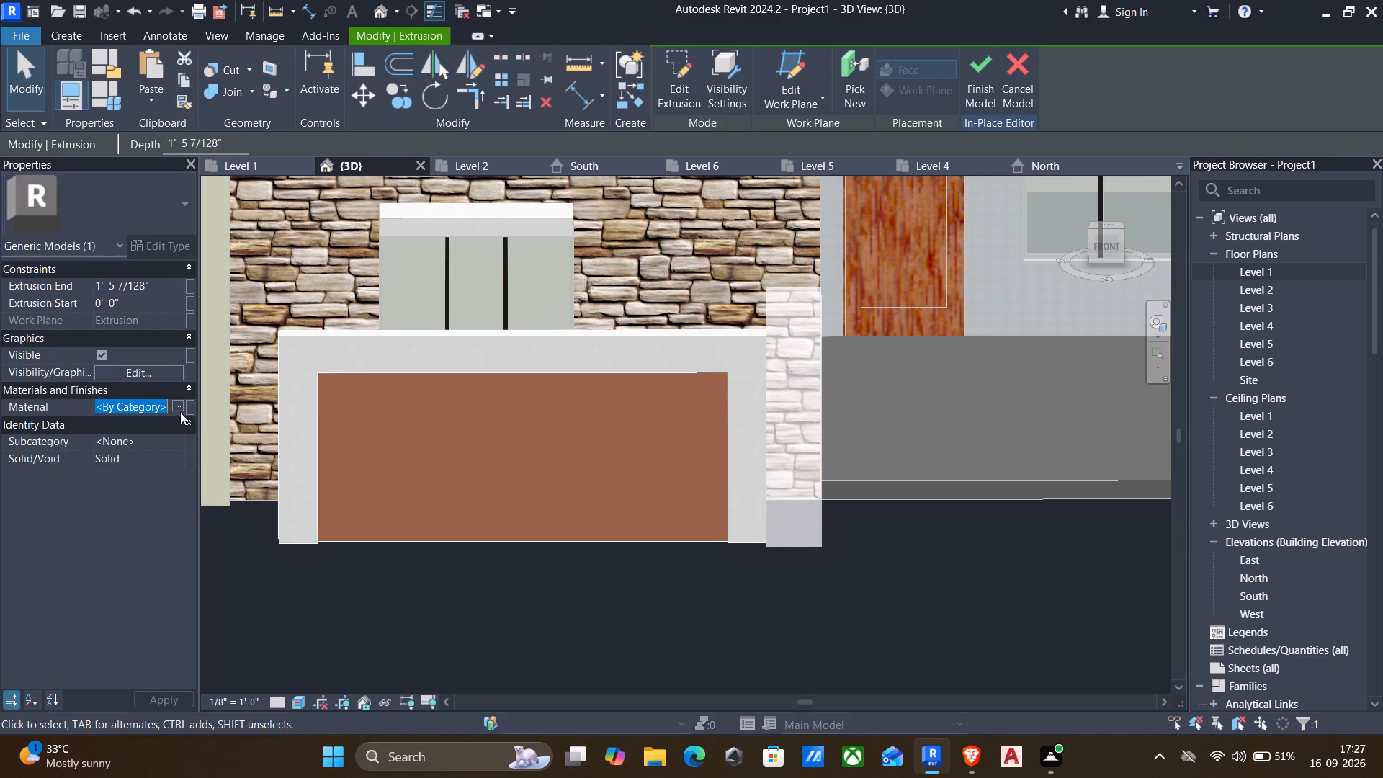
{"action": "left_click", "coordinate": [179, 406]}
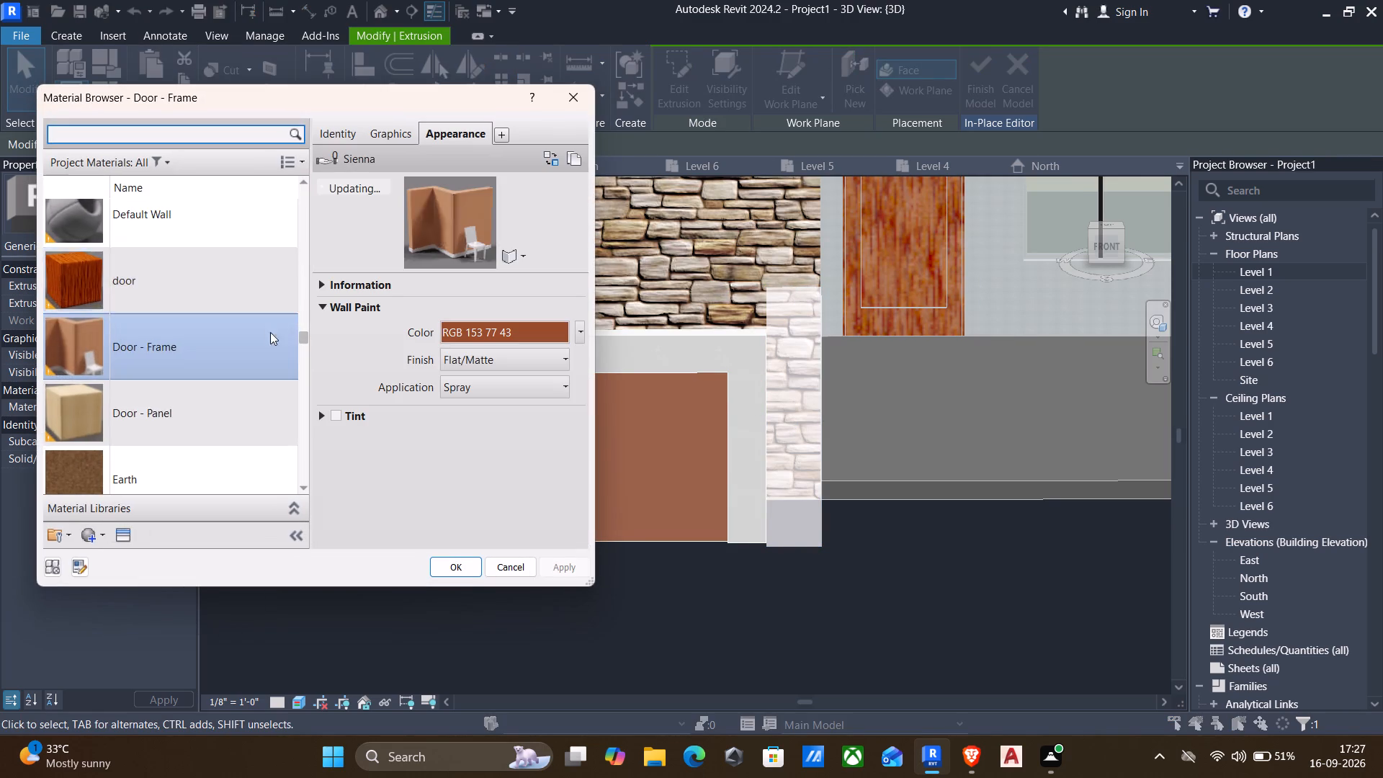
{"action": "scroll", "coordinate": [256, 346], "scroll_direction": "down", "scroll_amount": 3}
{"action": "scroll", "coordinate": [200, 392], "scroll_direction": "down", "scroll_amount": 16}
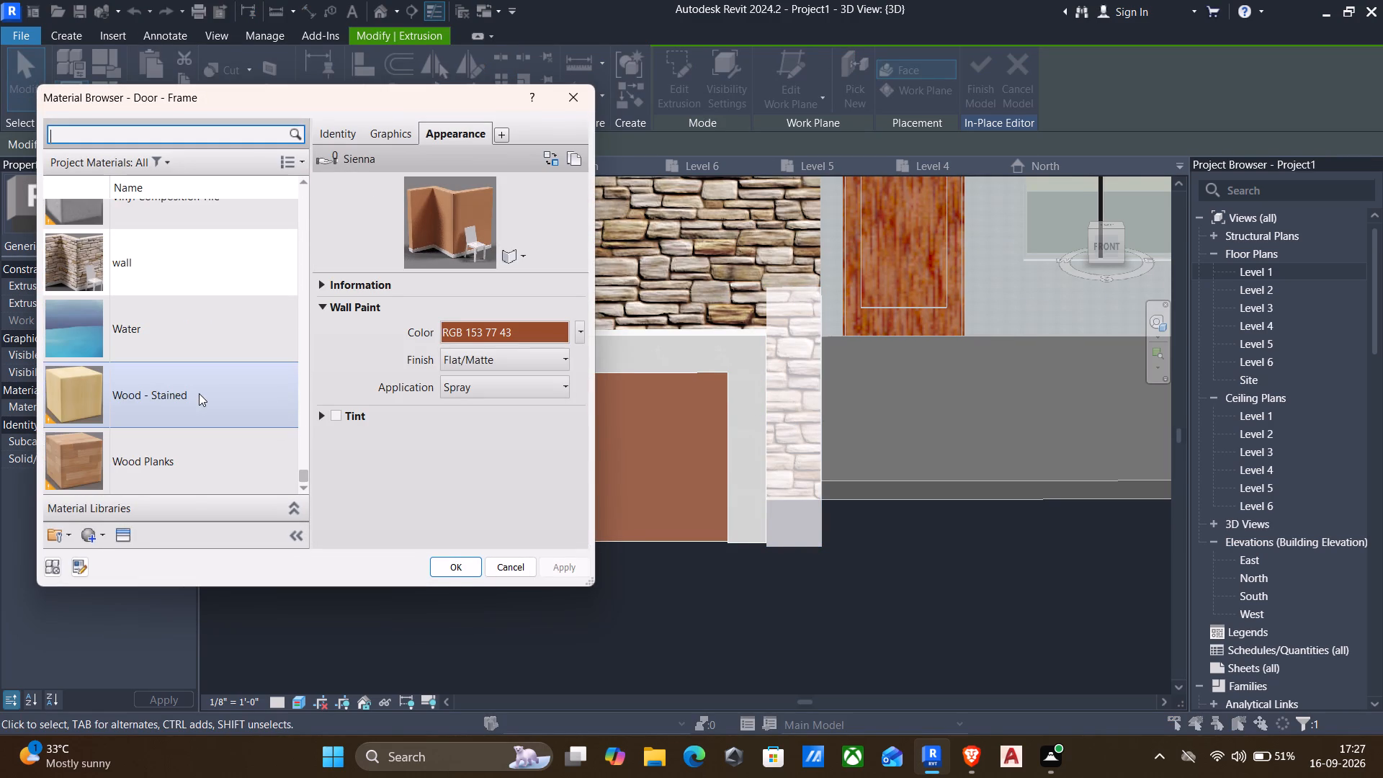
{"action": "scroll", "coordinate": [199, 393], "scroll_direction": "down", "scroll_amount": 5}
{"action": "left_click", "coordinate": [174, 273]}
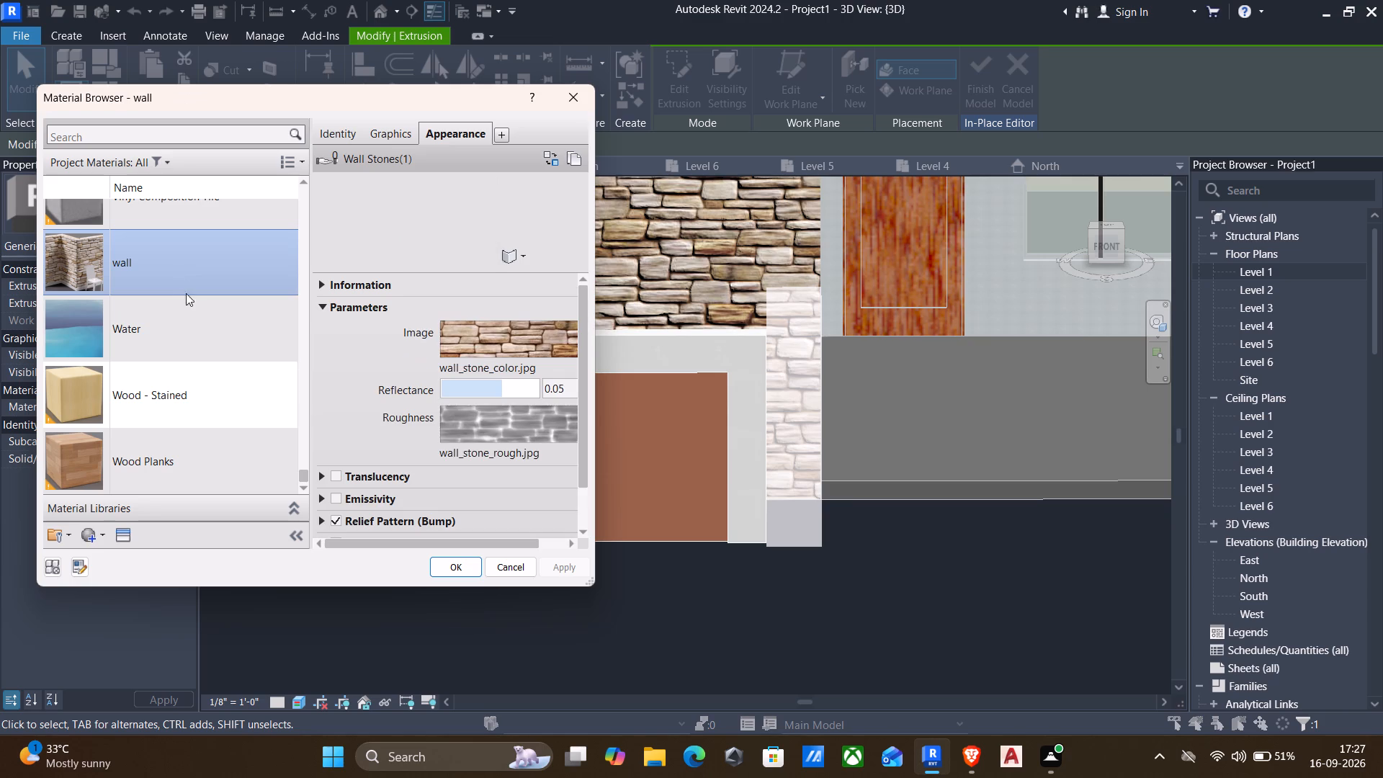
{"action": "left_click", "coordinate": [430, 563]}
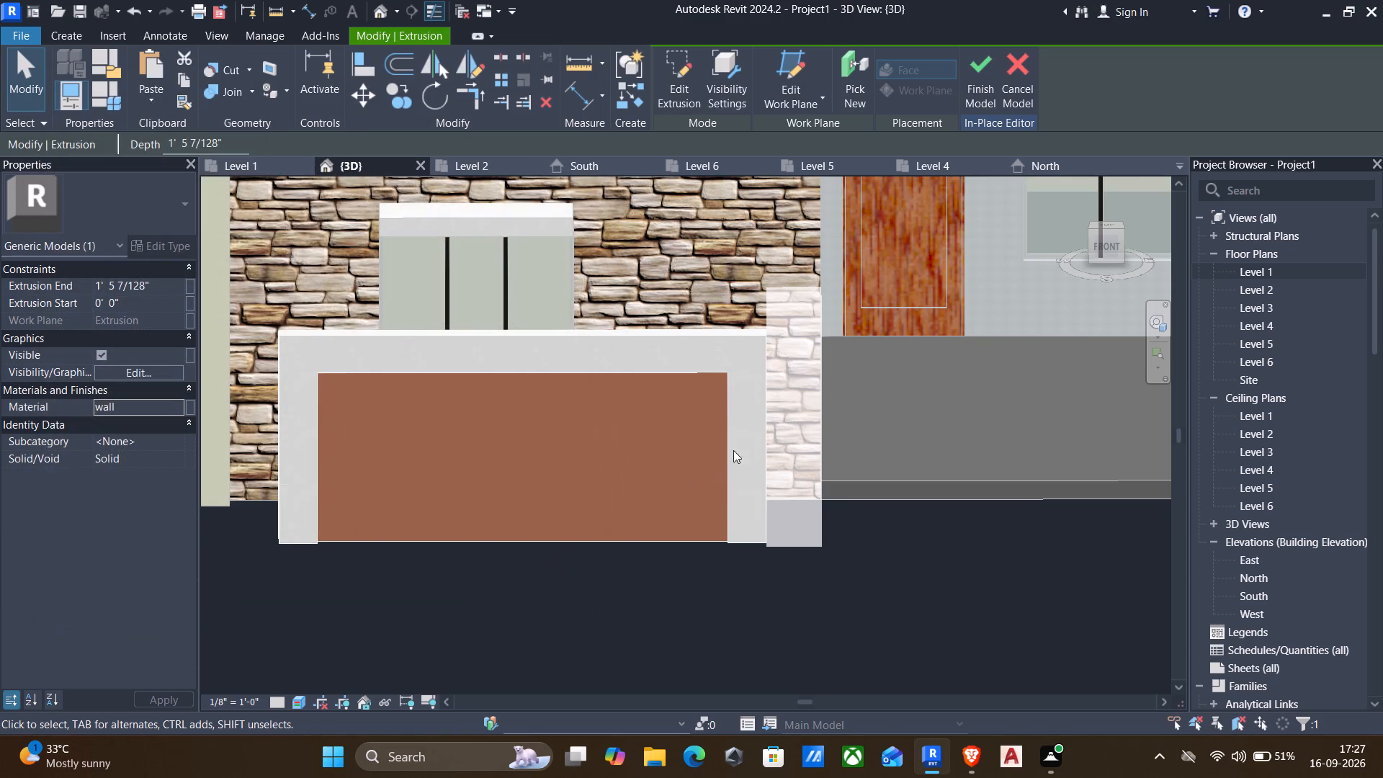
{"action": "left_click", "coordinate": [989, 55]}
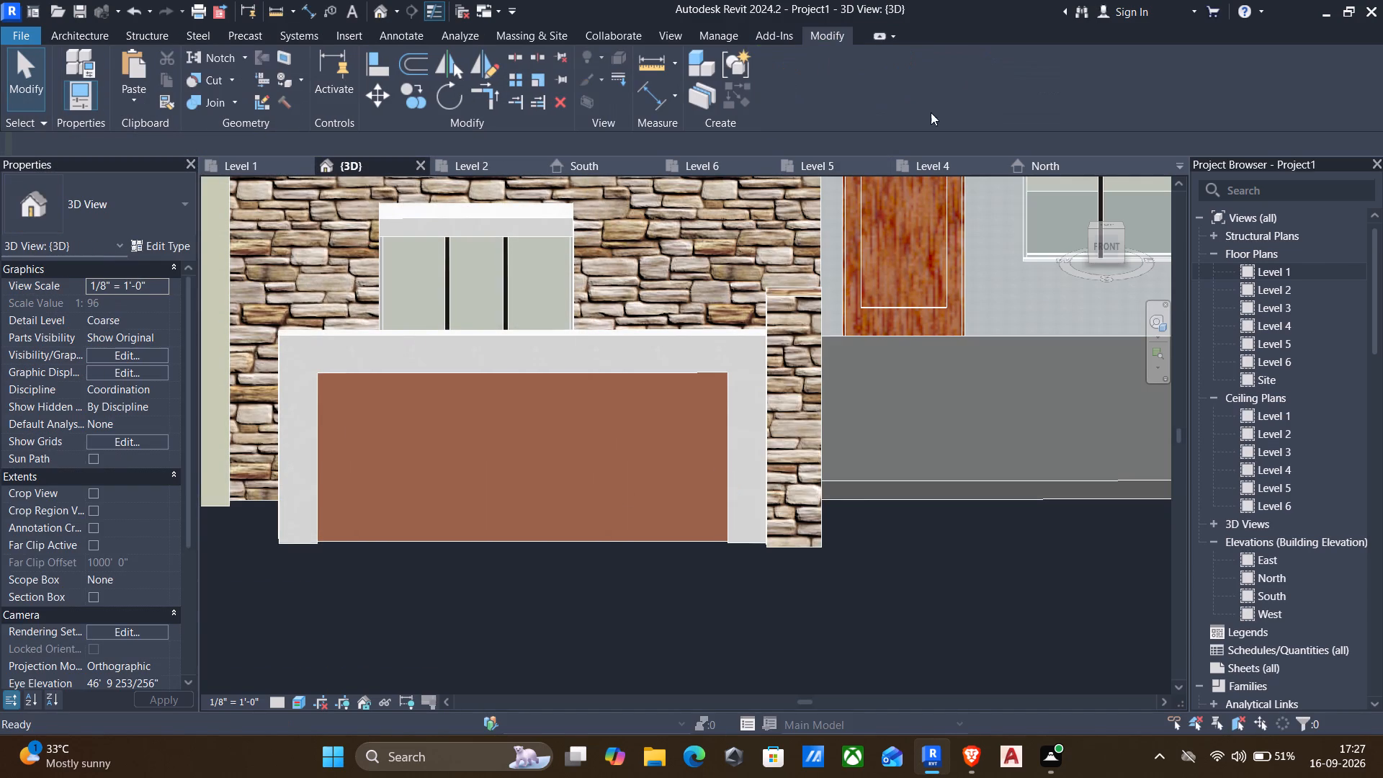
Copy the stone end pillar 13' 3" away from the gate, in line with the porch's outer wall, and finish the in-place model.
{"action": "scroll", "coordinate": [888, 393], "scroll_direction": "down", "scroll_amount": 4}
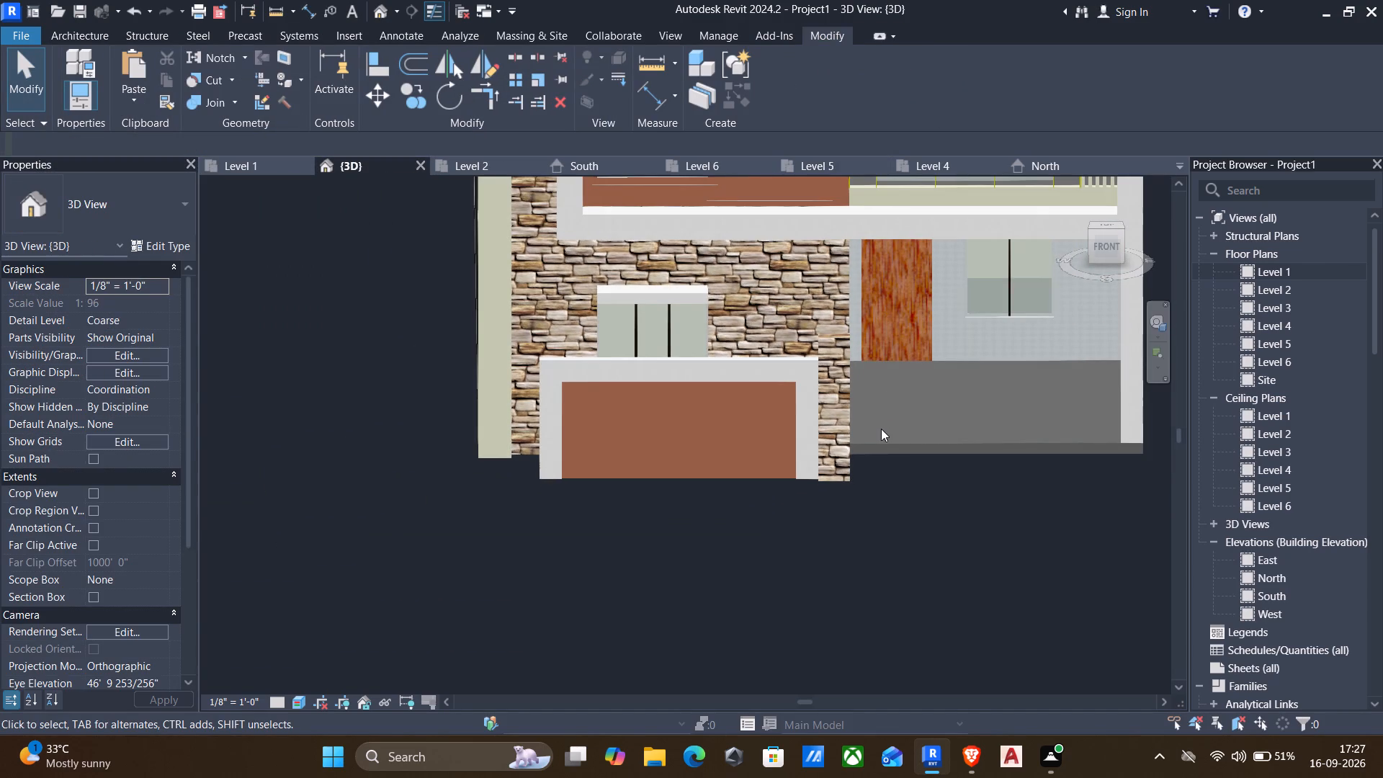
{"action": "key", "text": "Escape"}
{"action": "scroll", "coordinate": [817, 387], "scroll_direction": "down", "scroll_amount": 1}
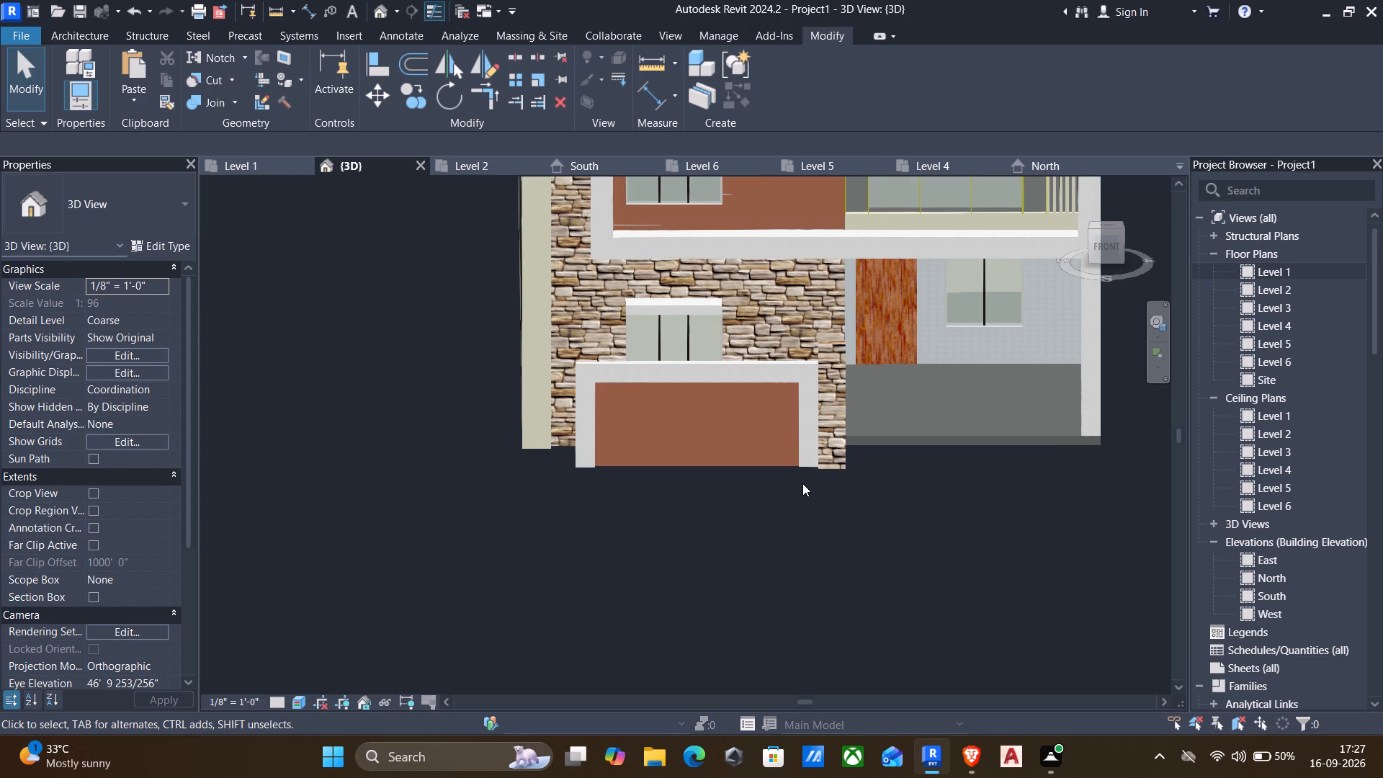
{"action": "left_click", "coordinate": [843, 341]}
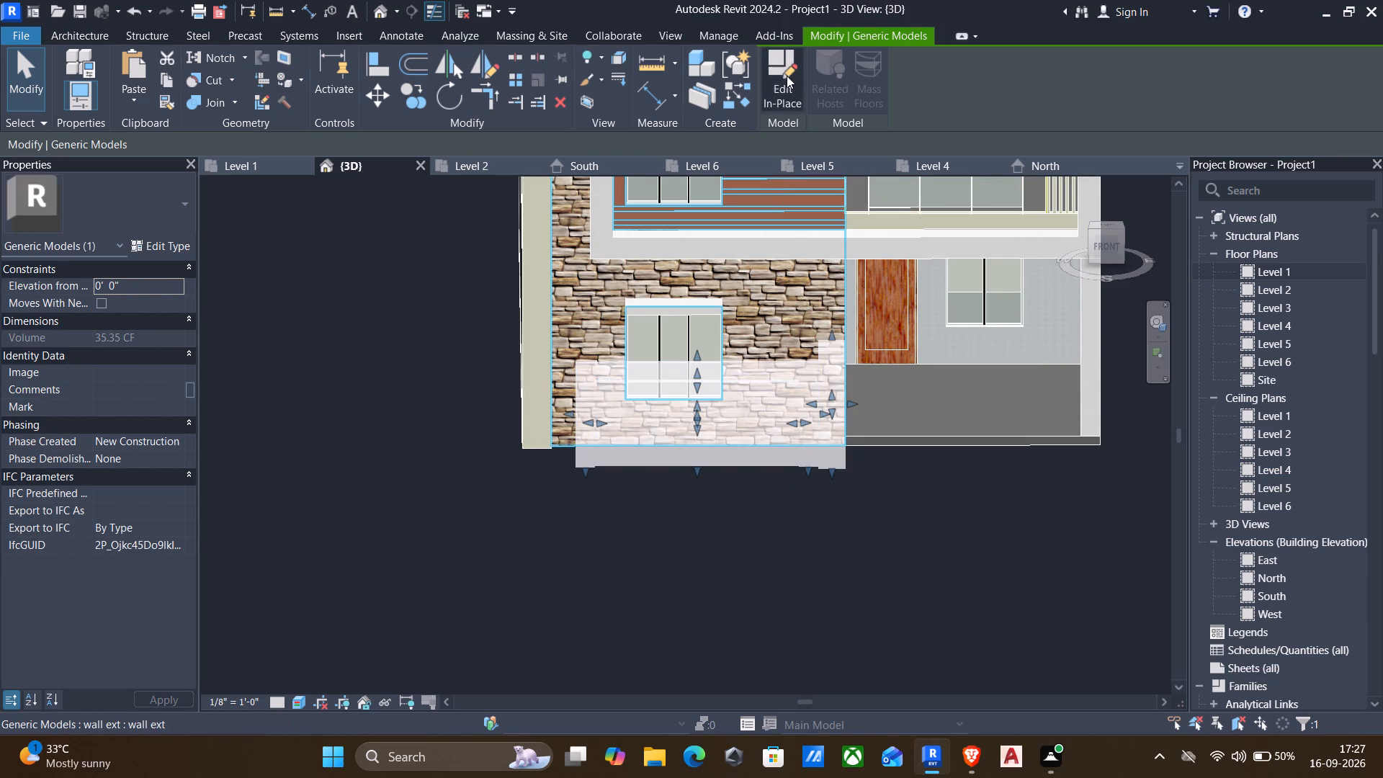
{"action": "left_click", "coordinate": [787, 69]}
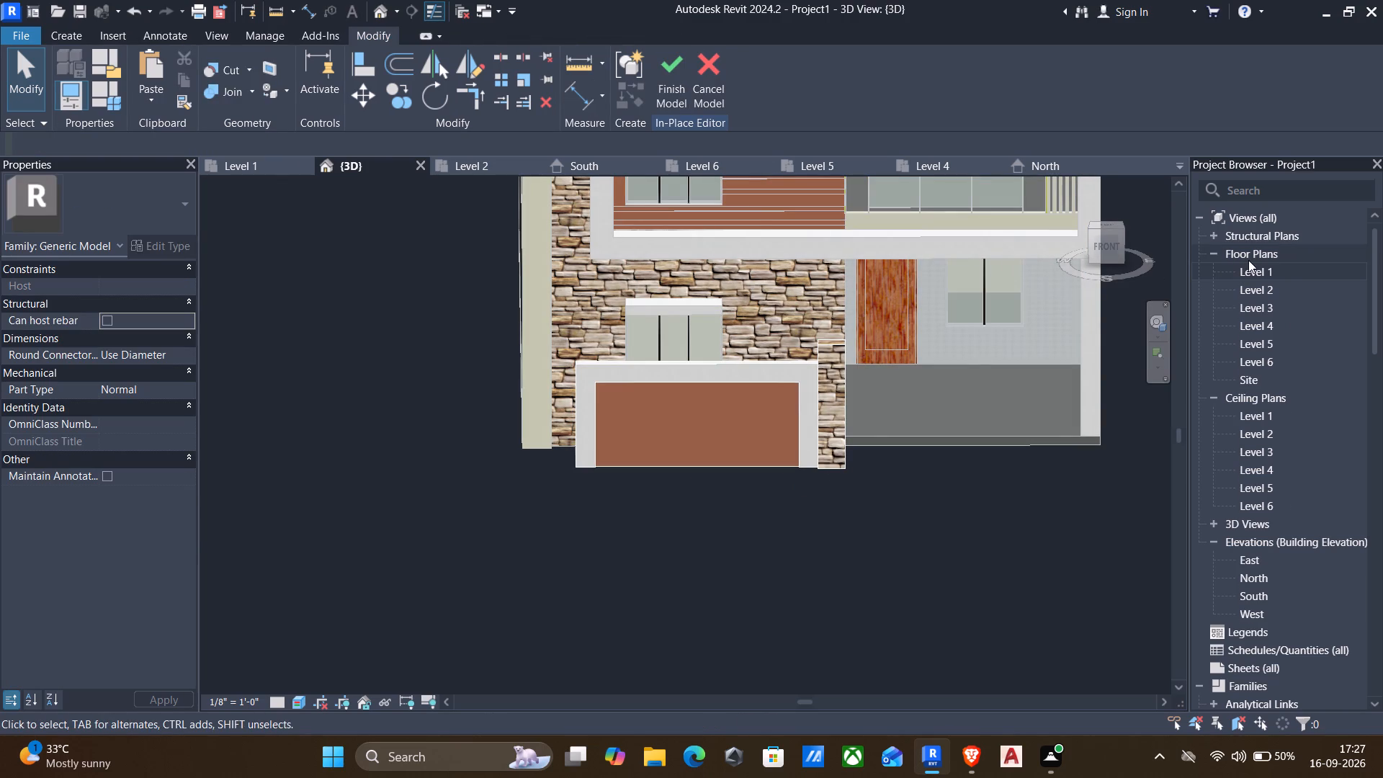
{"action": "double_click", "coordinate": [1258, 270]}
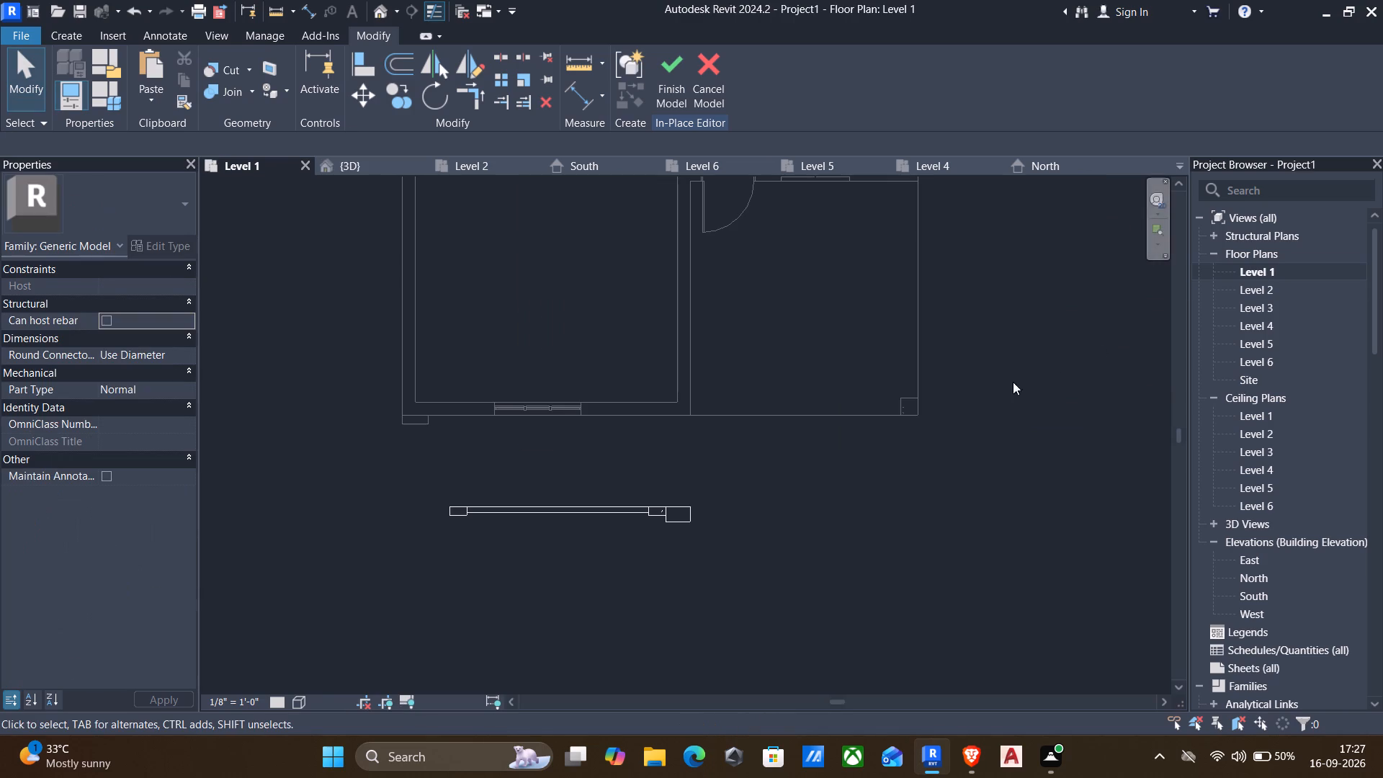
{"action": "left_click", "coordinate": [690, 517]}
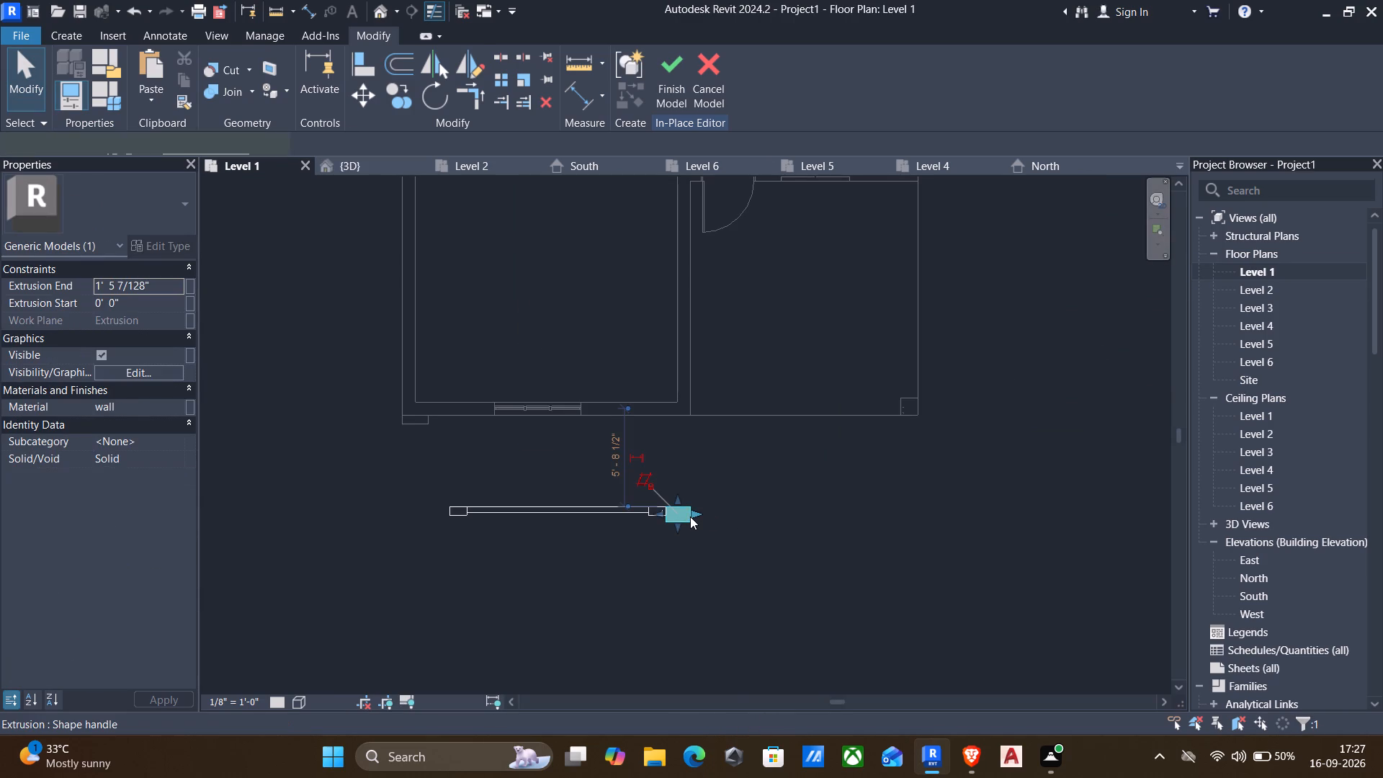
{"action": "key", "text": "c"}
{"action": "key", "text": "o"}
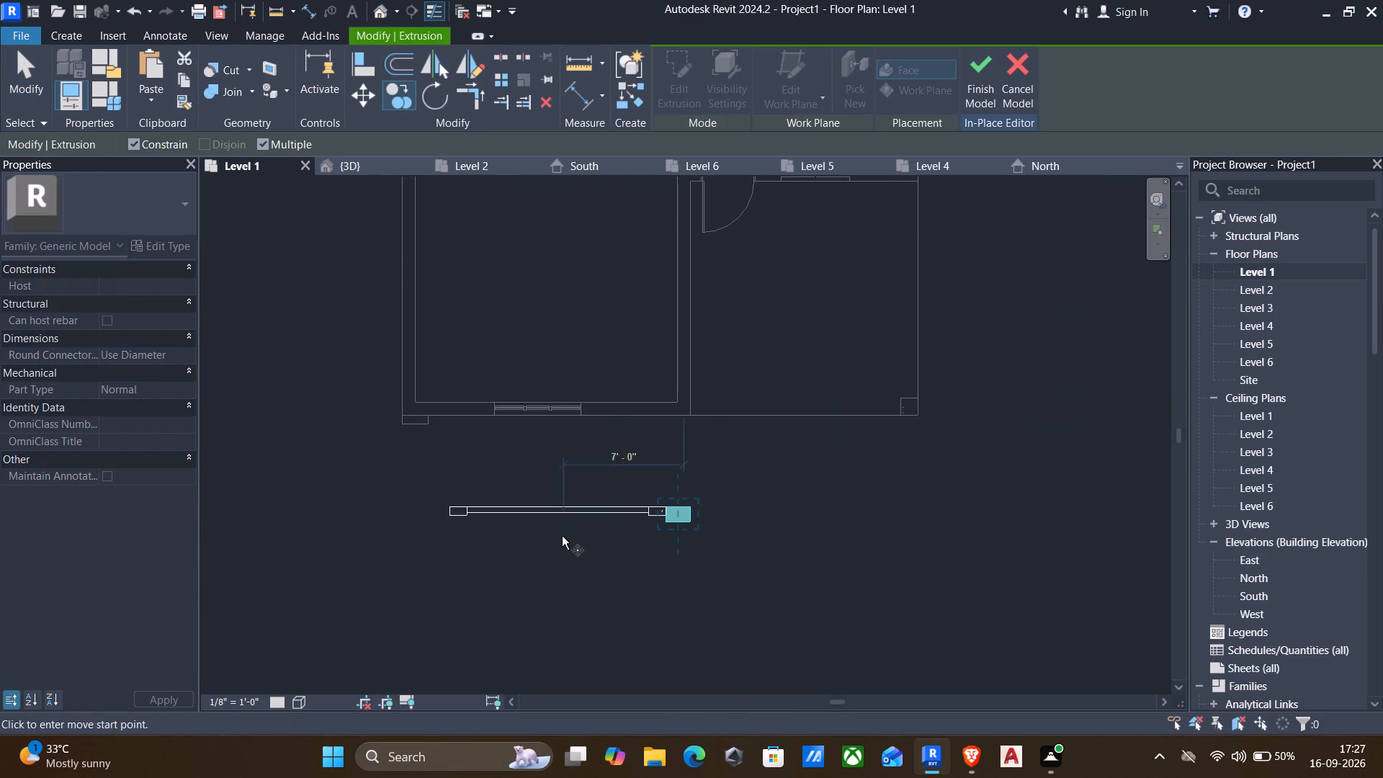
{"action": "left_click", "coordinate": [686, 506]}
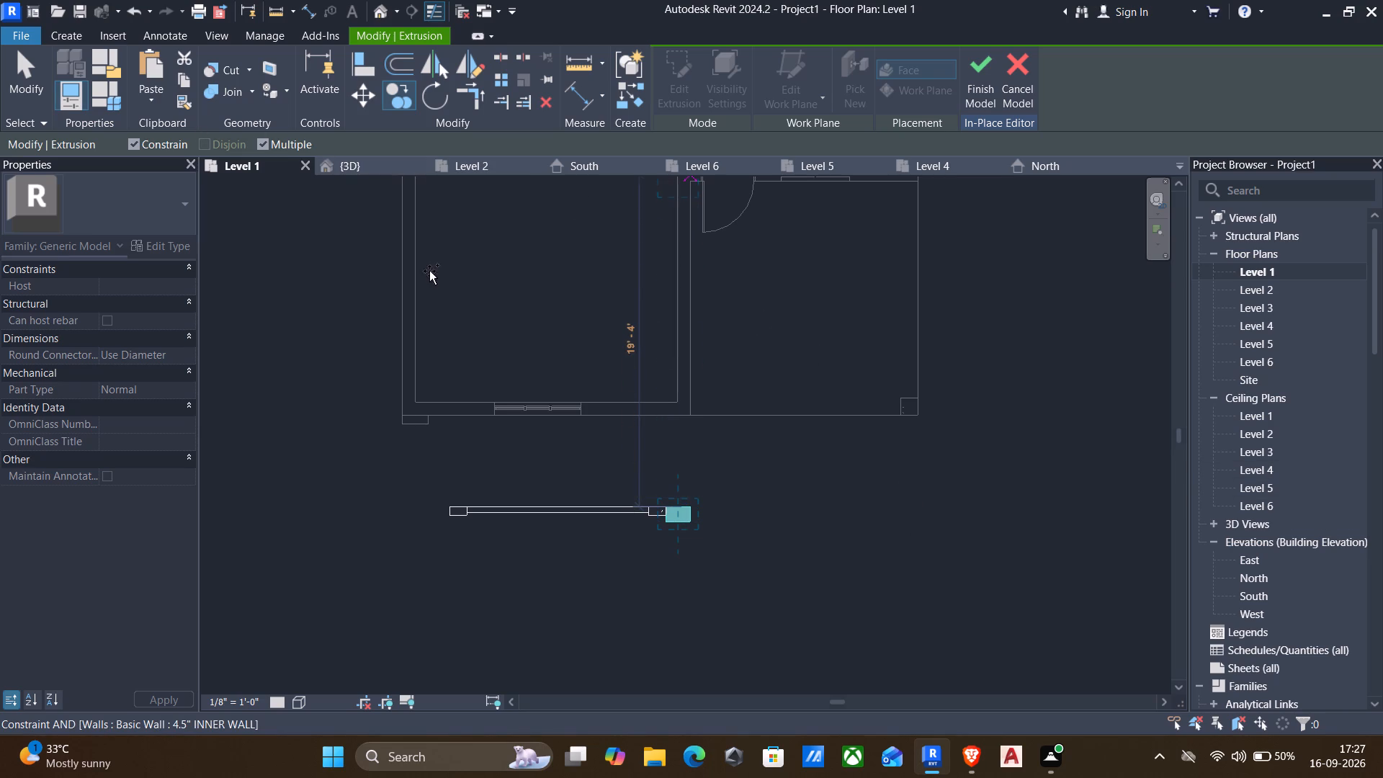
{"action": "left_click", "coordinate": [131, 142]}
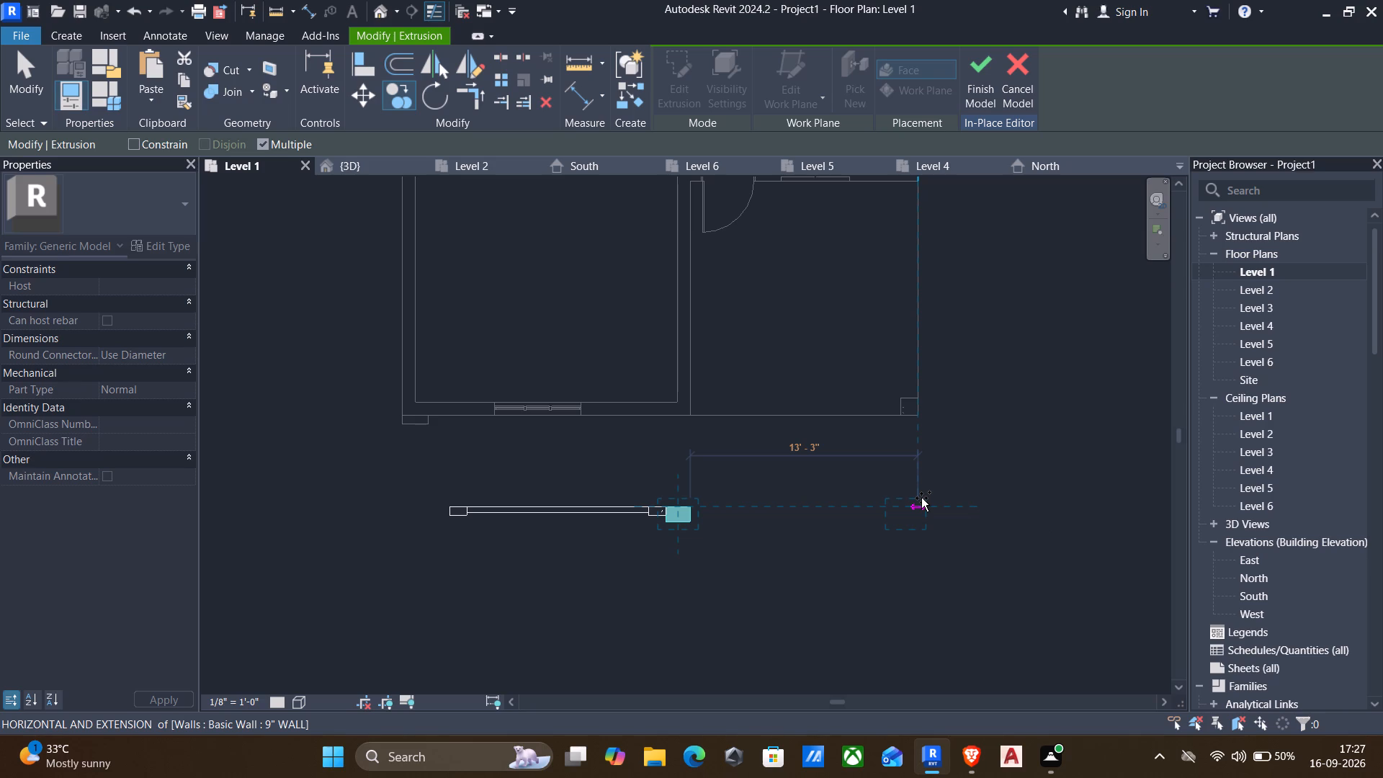
{"action": "left_click", "coordinate": [921, 498]}
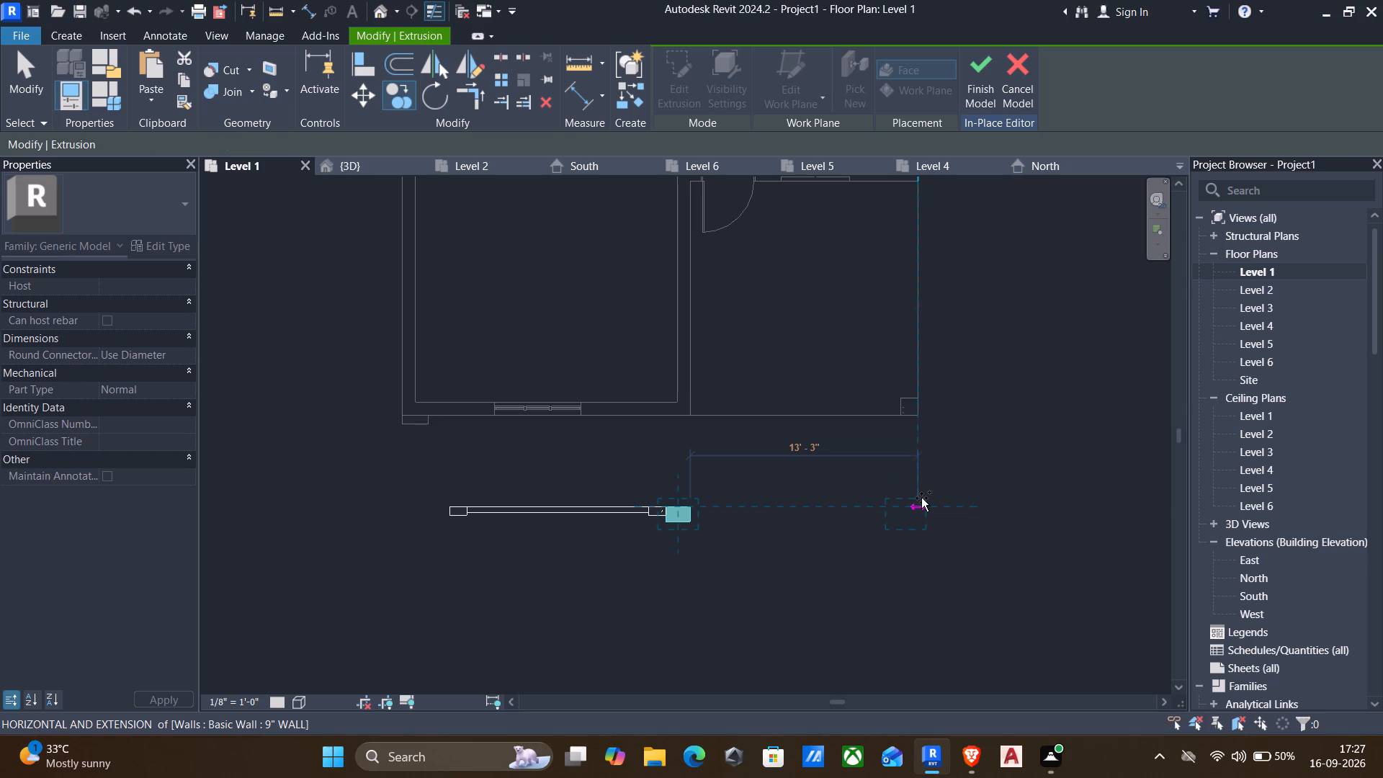
{"action": "key", "text": "Escape"}
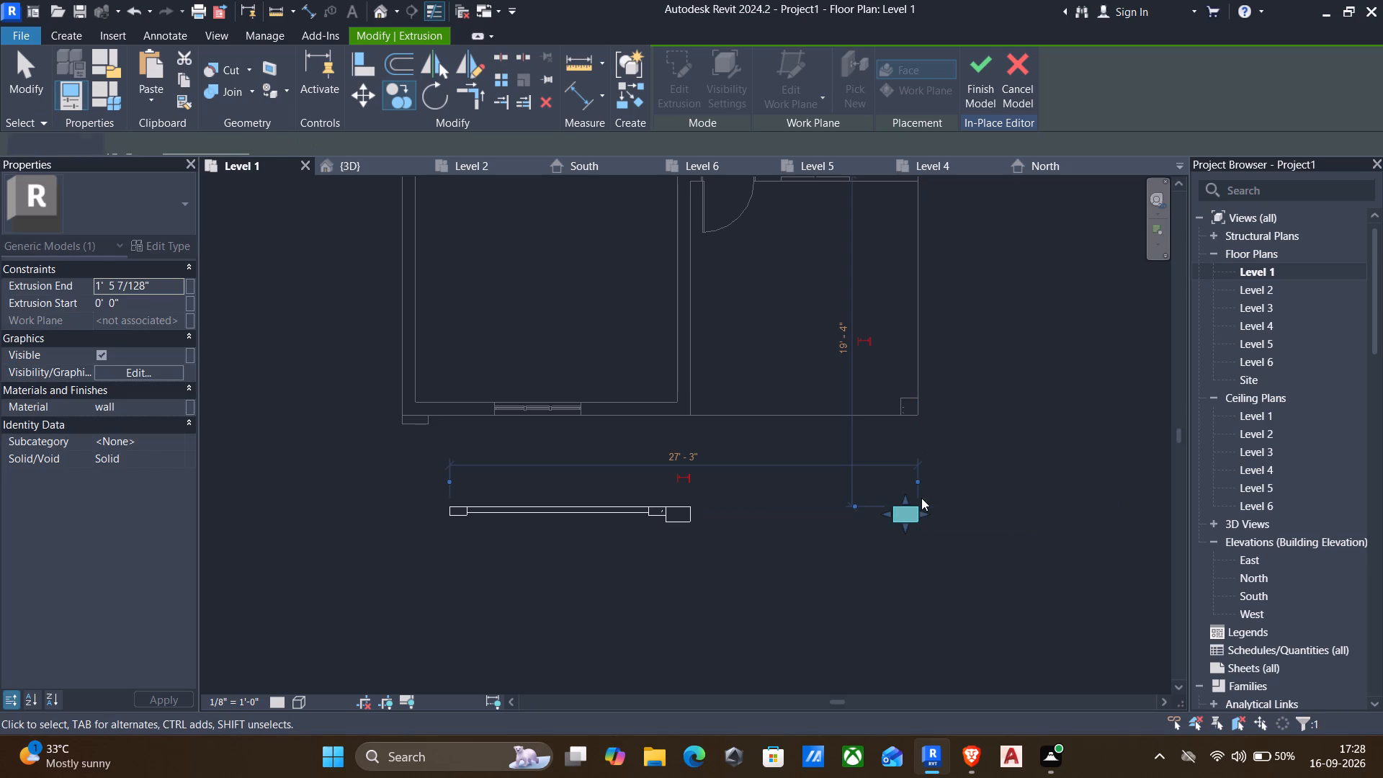
{"action": "key", "text": "Escape"}
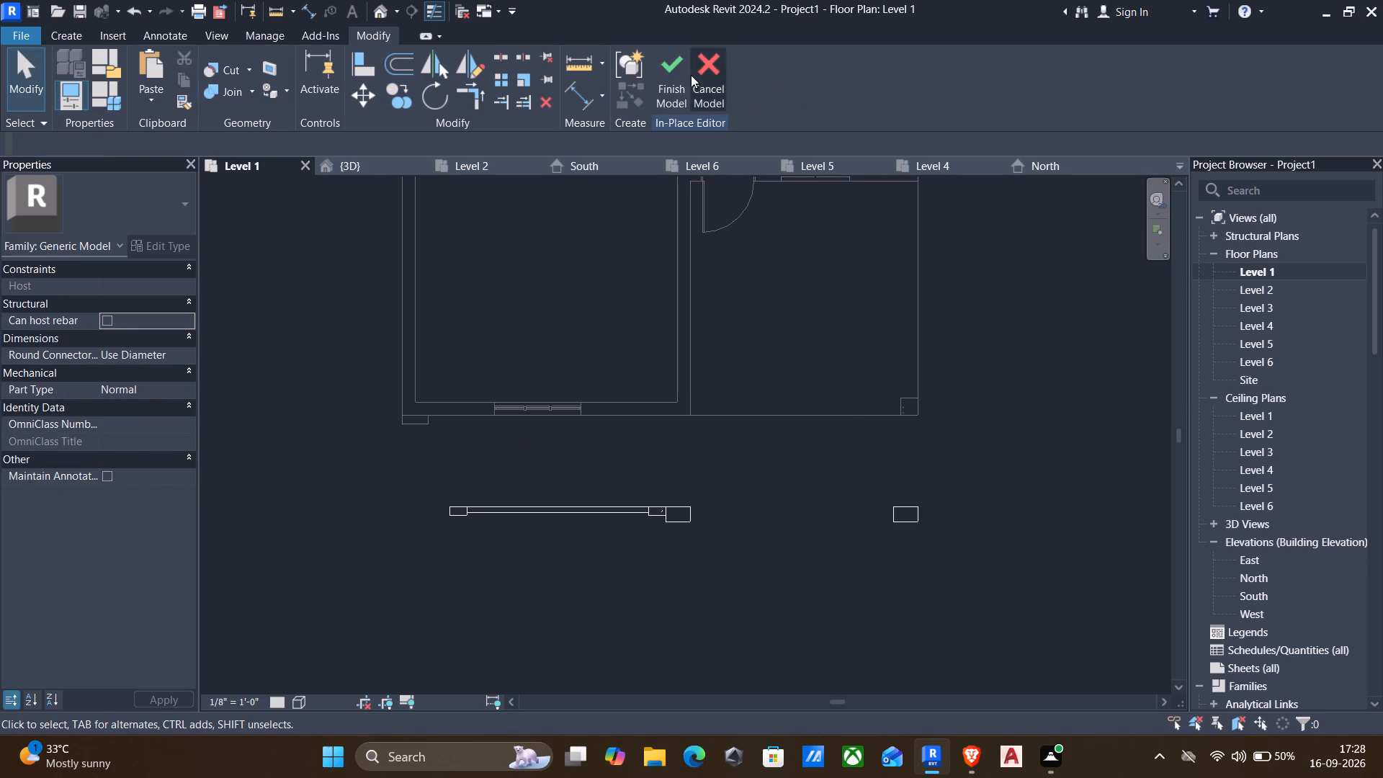
{"action": "left_click", "coordinate": [676, 75]}
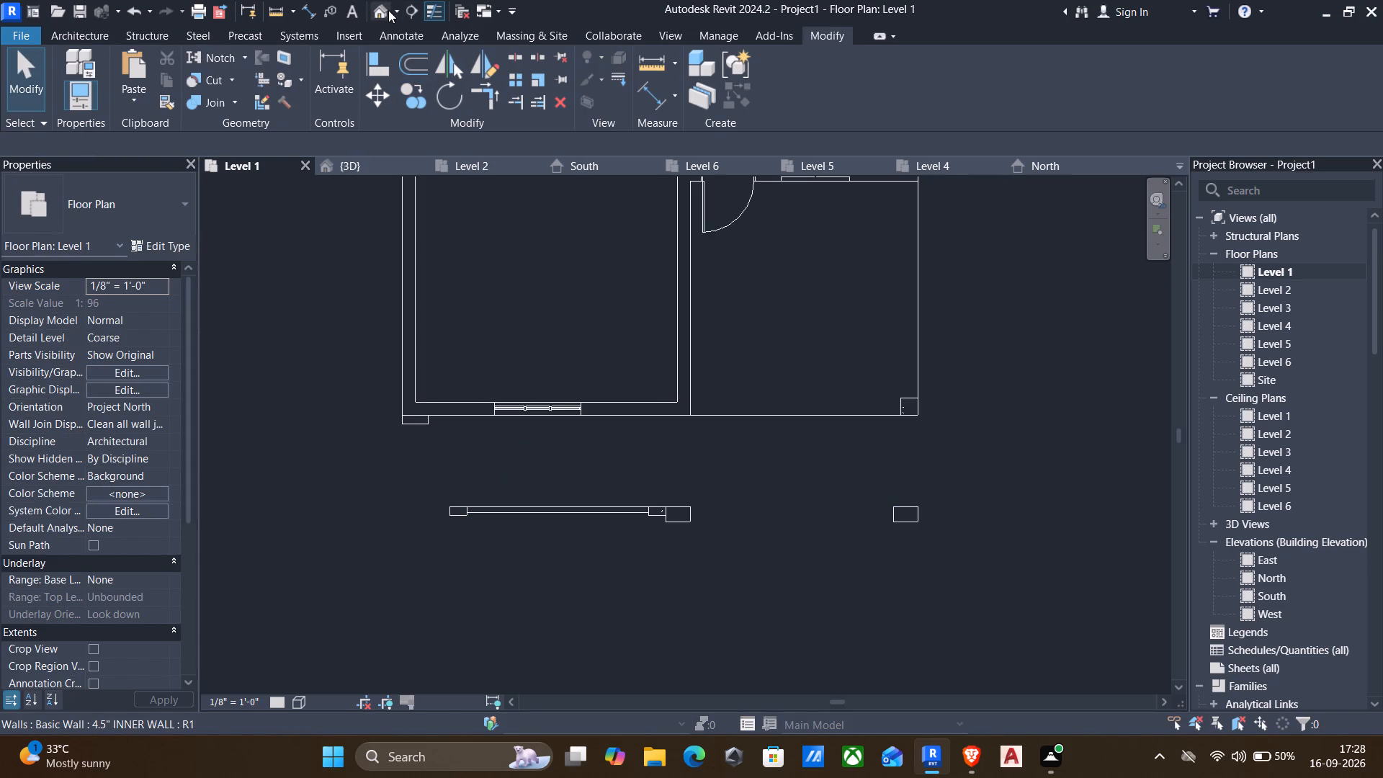
Examine the gate, both stone pillars and the house front in 3D from several angles.
{"action": "left_click", "coordinate": [388, 10]}
{"action": "scroll", "coordinate": [537, 277], "scroll_direction": "down", "scroll_amount": 1}
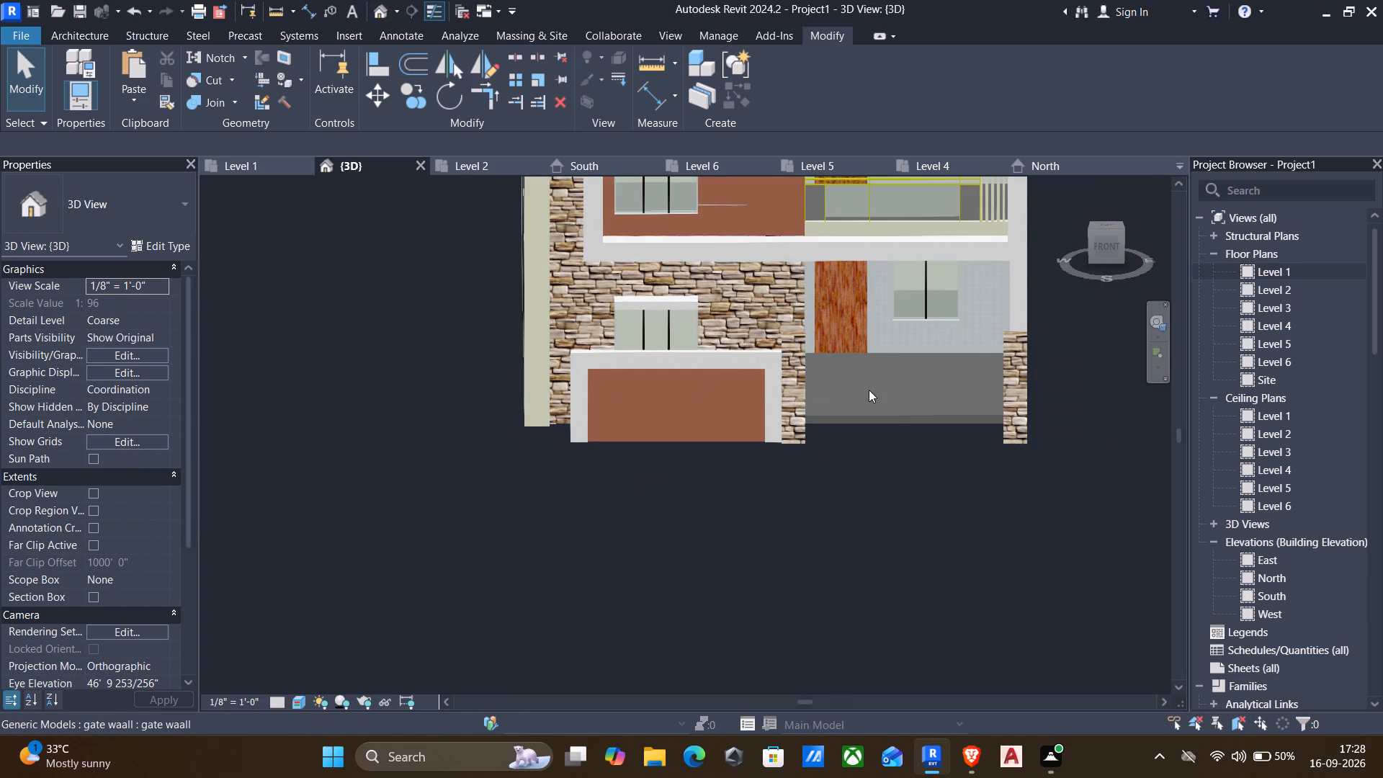
{"action": "middle_click_drag", "start_coordinate": [871, 393], "coordinate": [648, 424], "text": "shift"}
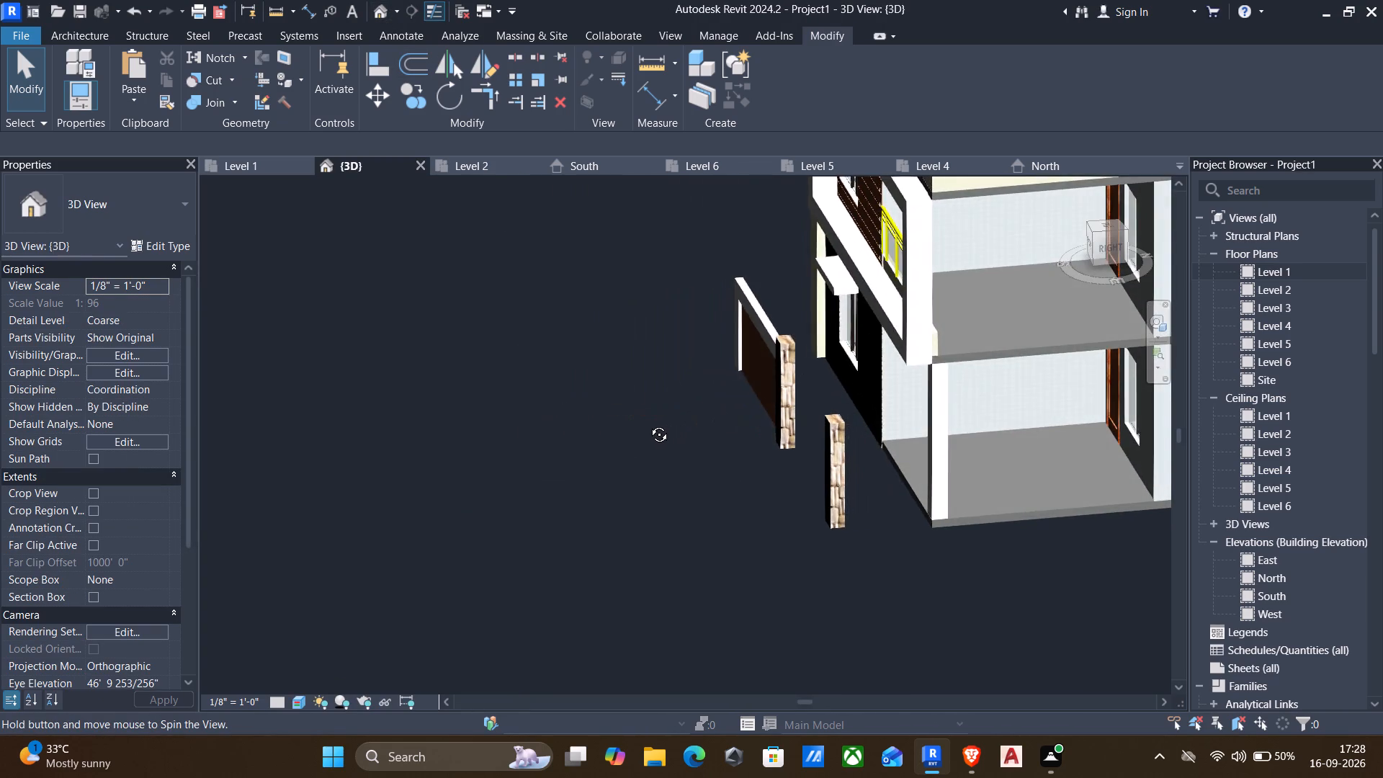
{"action": "middle_click_drag", "start_coordinate": [648, 424], "coordinate": [798, 421], "text": "shift"}
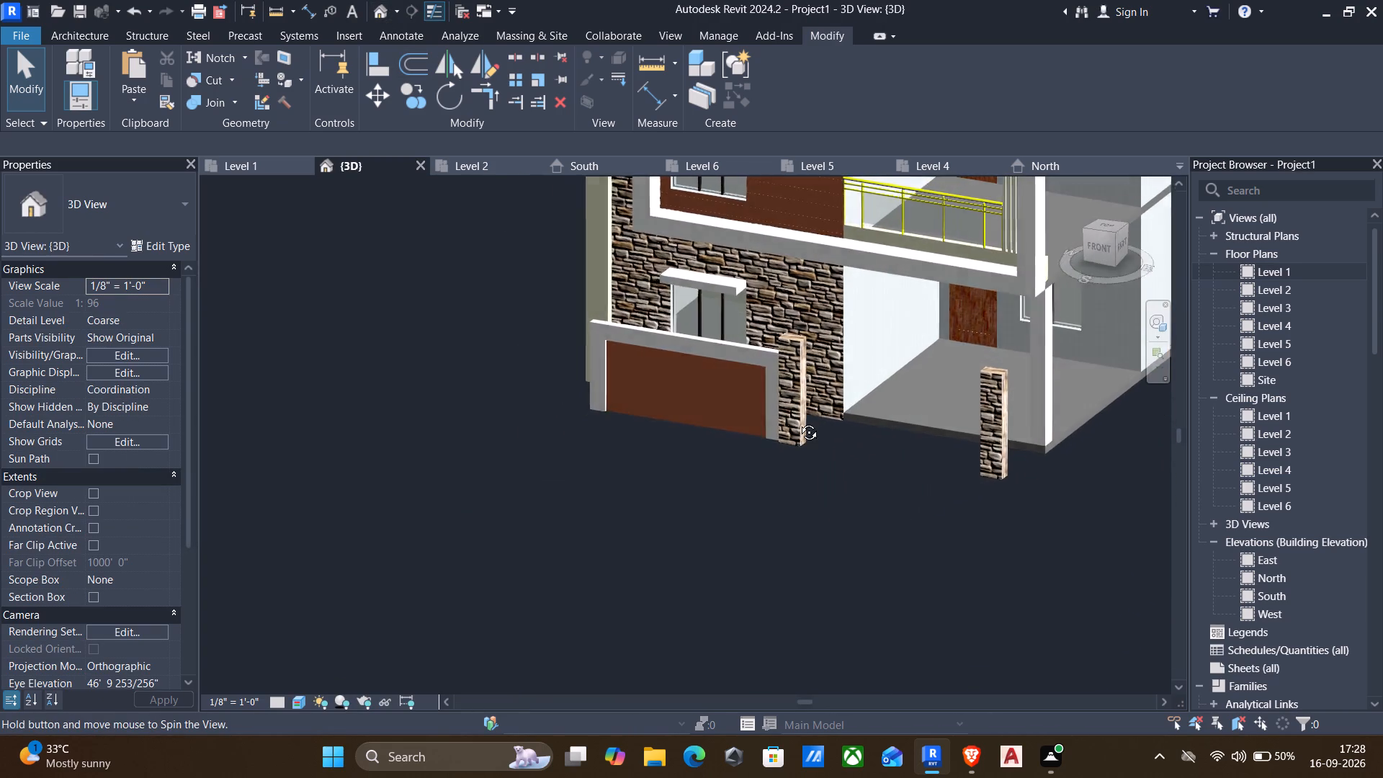
{"action": "middle_click_drag", "start_coordinate": [798, 421], "coordinate": [833, 426], "text": "shift"}
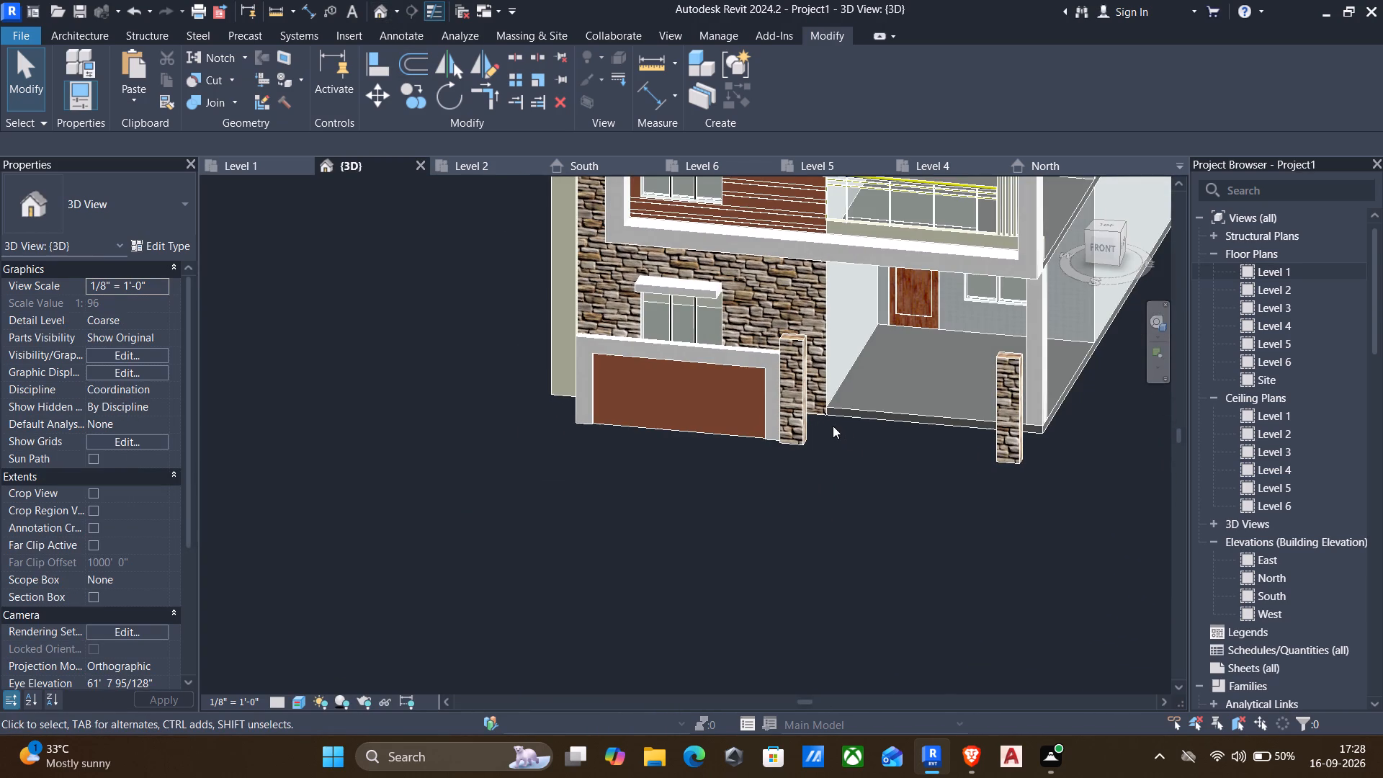
{"action": "scroll", "coordinate": [876, 325], "scroll_direction": "down", "scroll_amount": 1}
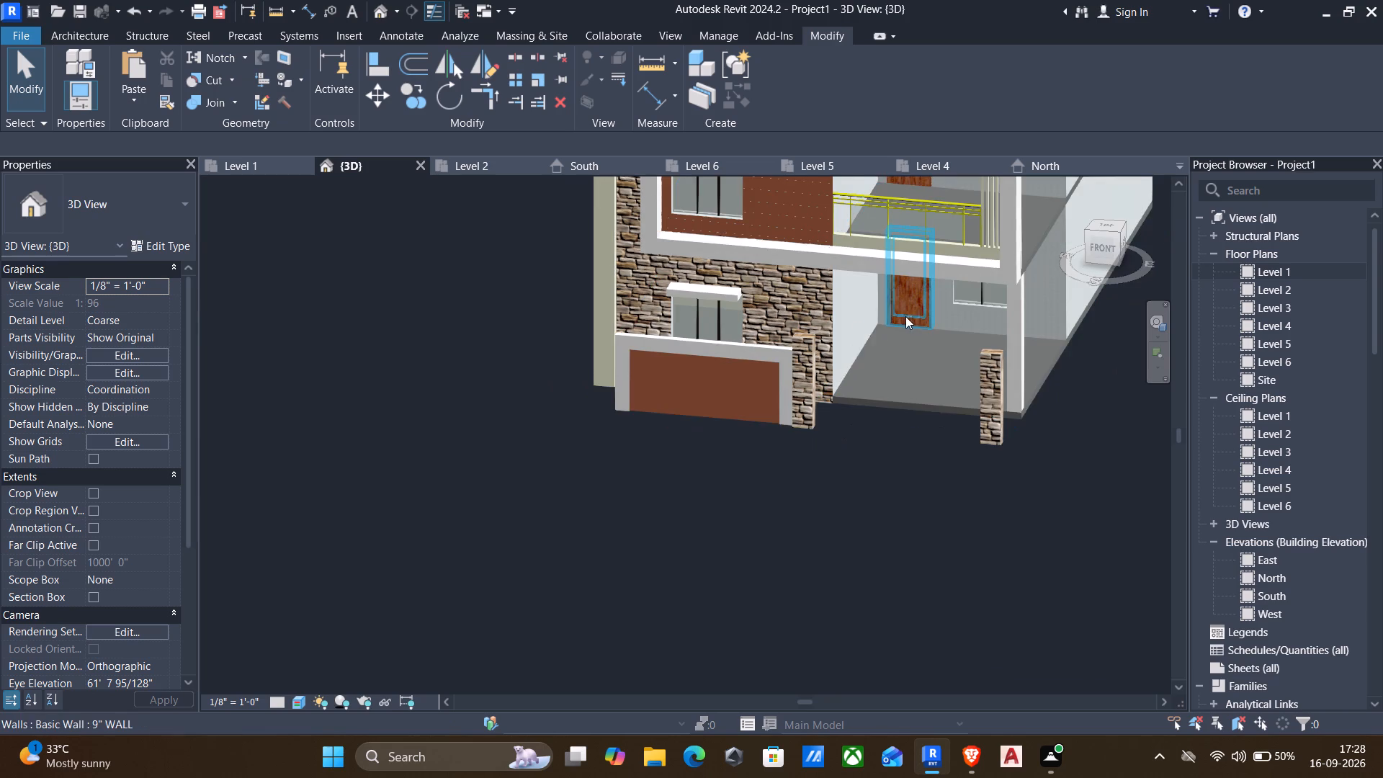
{"action": "middle_click_drag", "start_coordinate": [908, 318], "coordinate": [813, 361]}
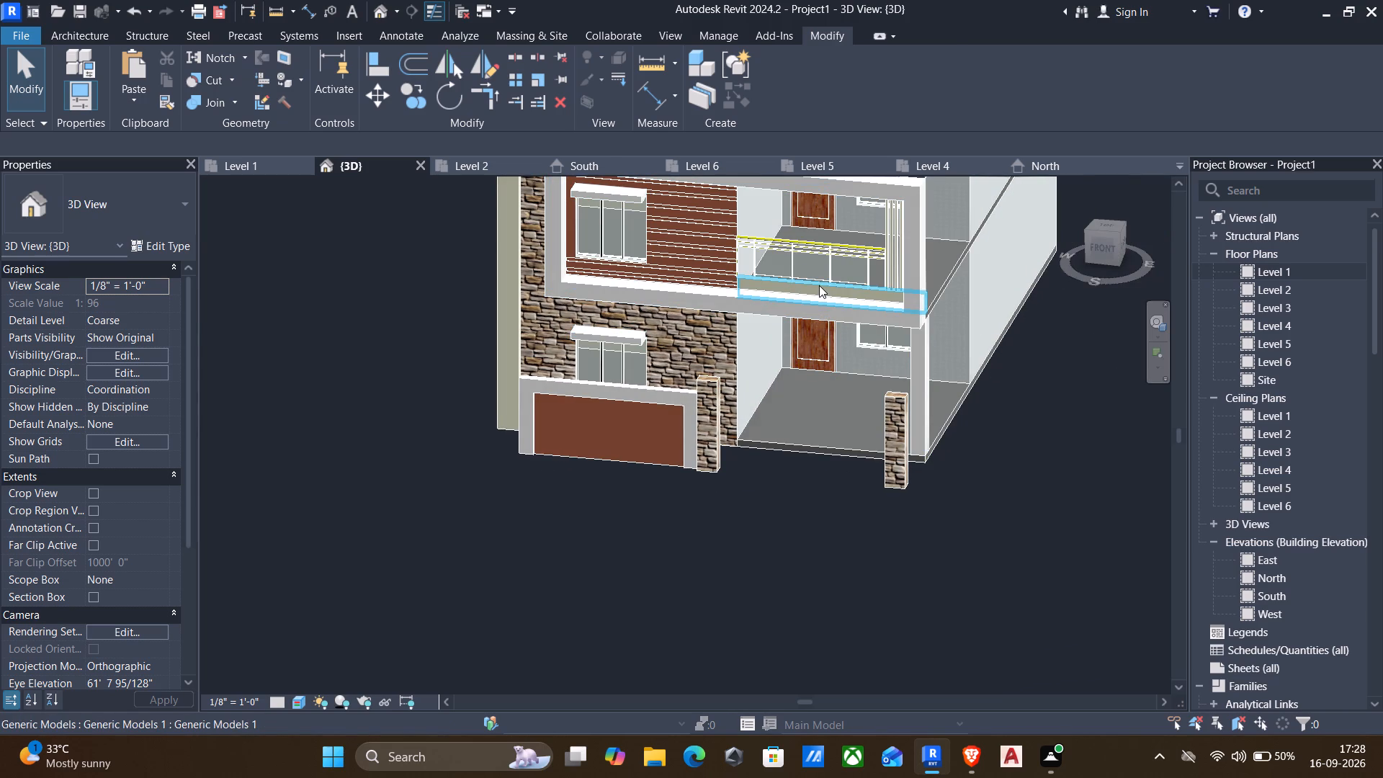
{"action": "middle_click_drag", "start_coordinate": [828, 255], "coordinate": [766, 311]}
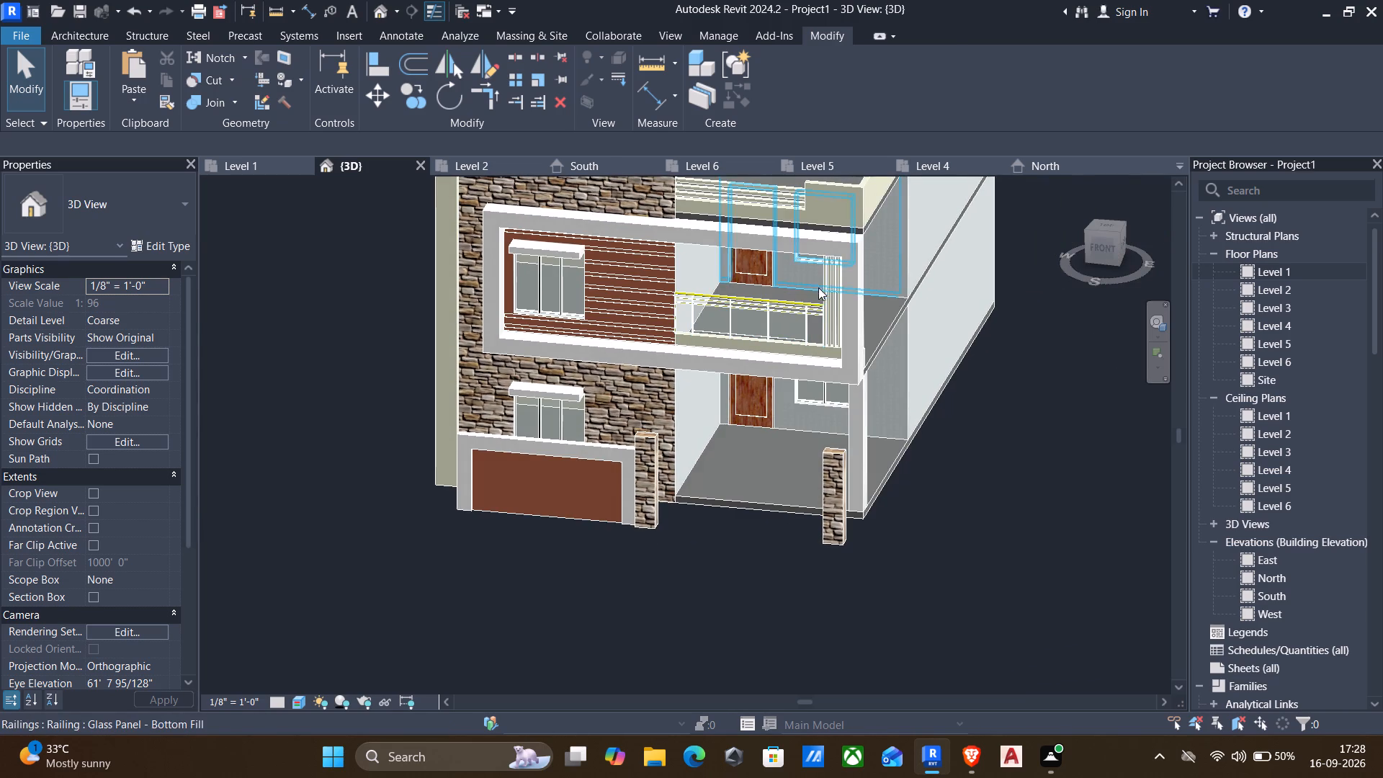
{"action": "middle_click_drag", "start_coordinate": [880, 297], "coordinate": [821, 368]}
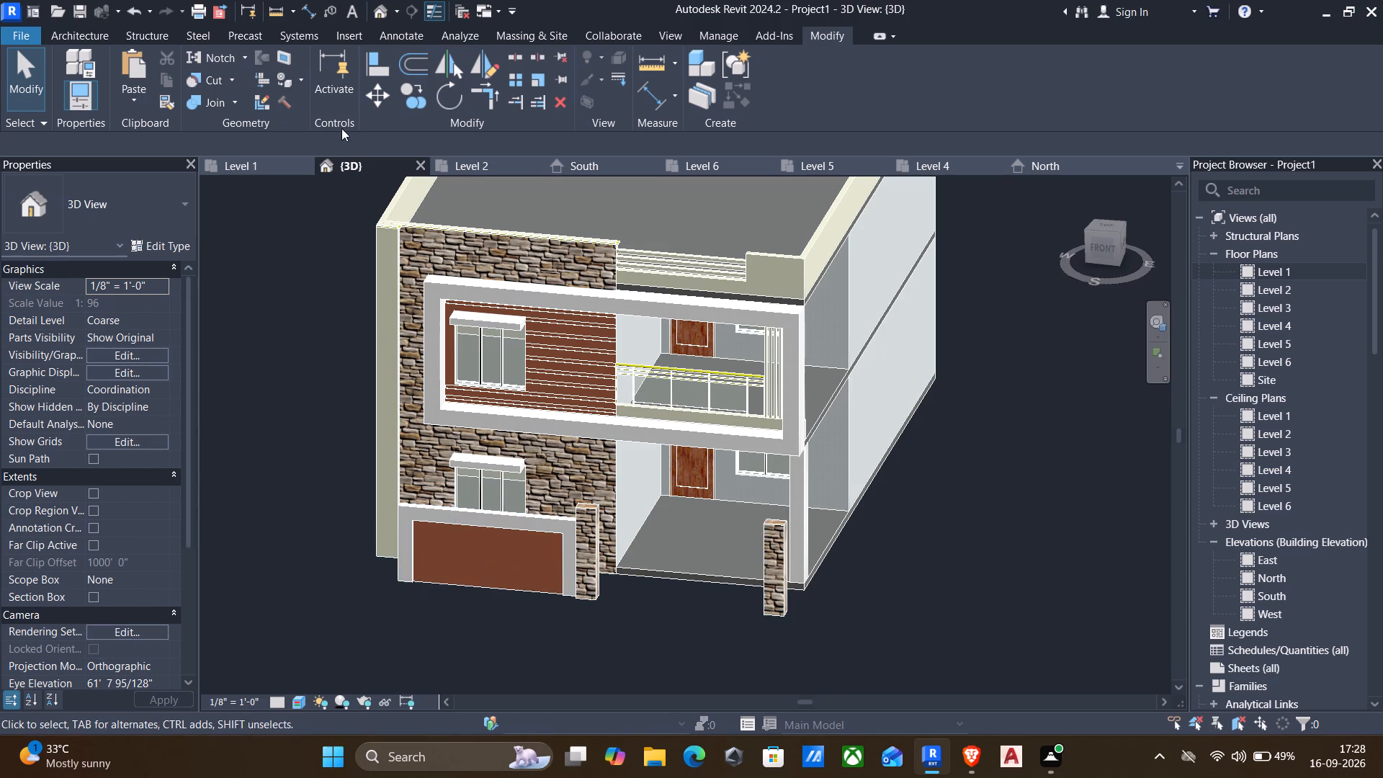
Reopen the gate model in place and start an extrusion on Level 1 with a 2" square against the frame's free end.
{"action": "left_click", "coordinate": [267, 161]}
{"action": "middle_click_drag", "start_coordinate": [401, 496], "coordinate": [428, 476]}
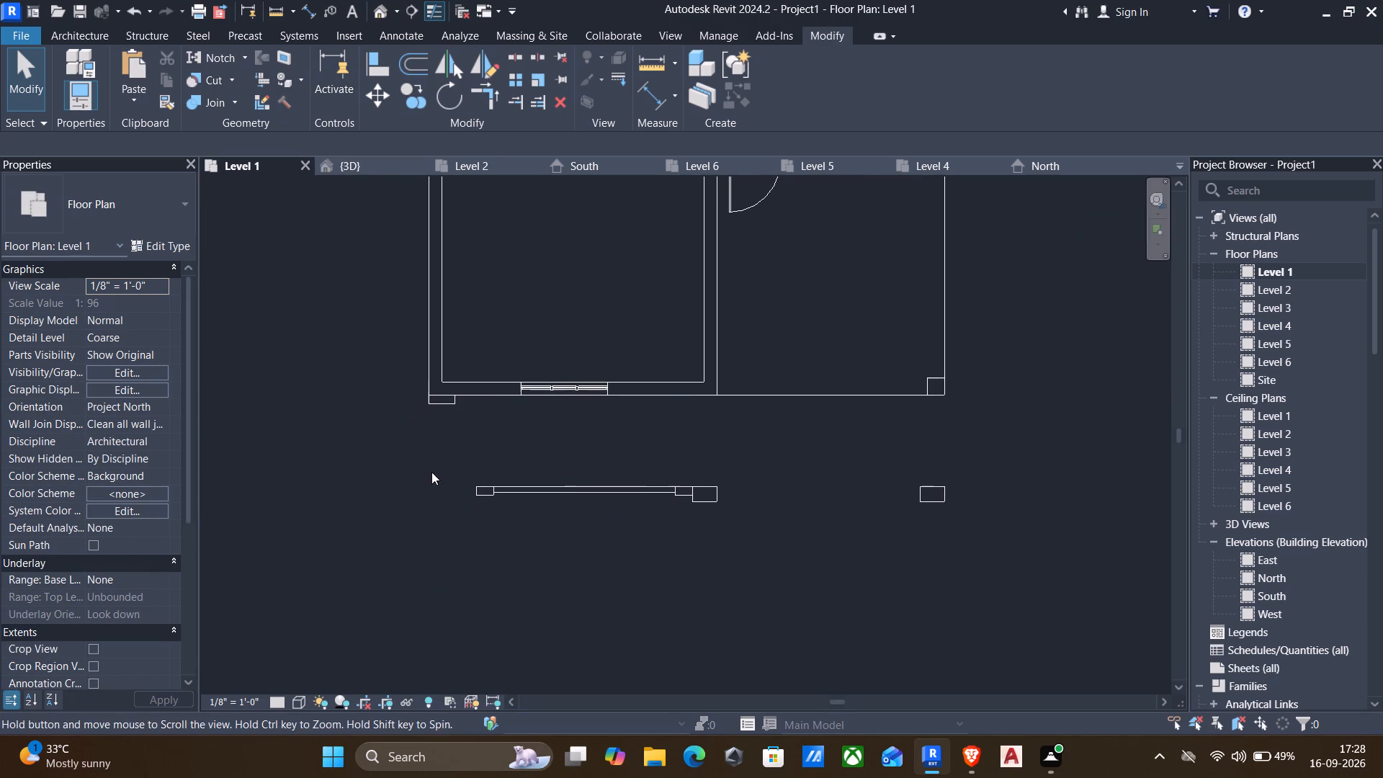
{"action": "left_click", "coordinate": [499, 493]}
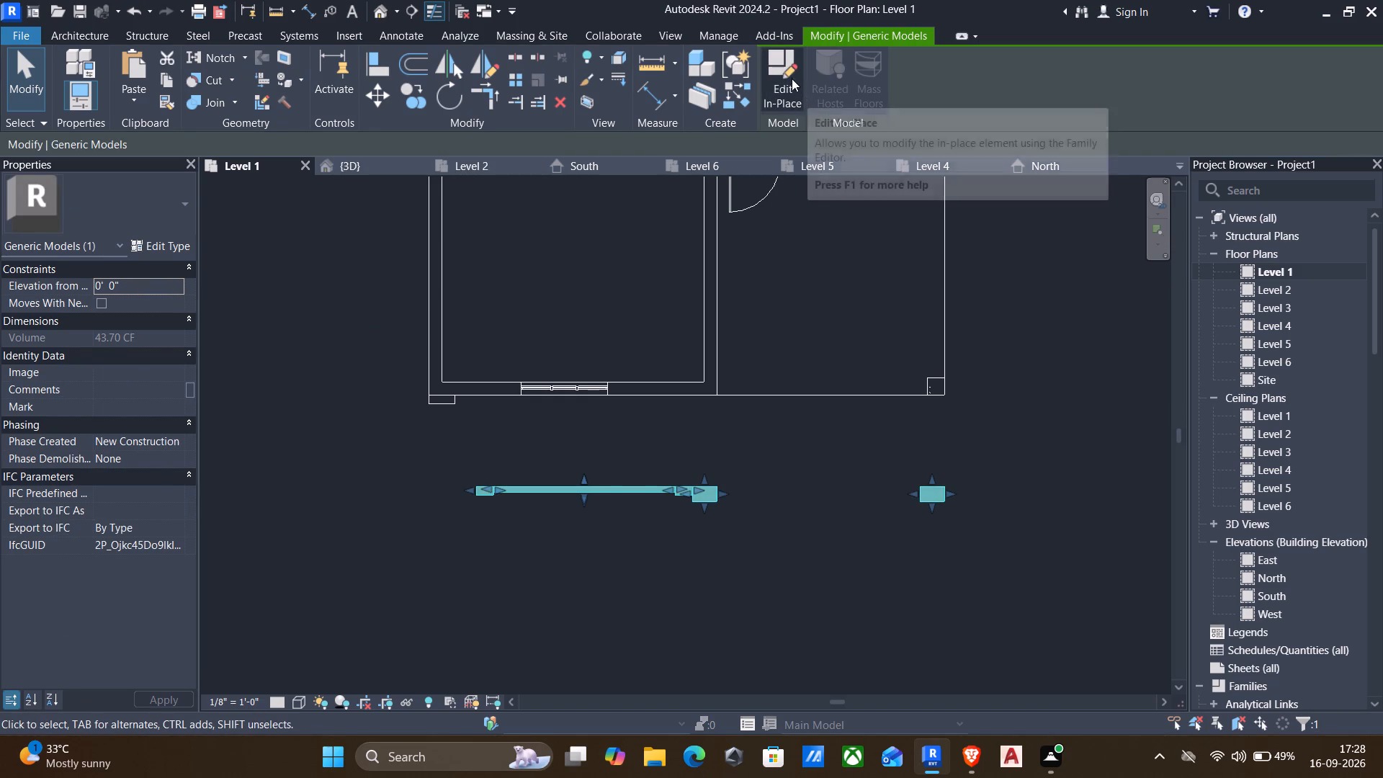
{"action": "left_click", "coordinate": [784, 76]}
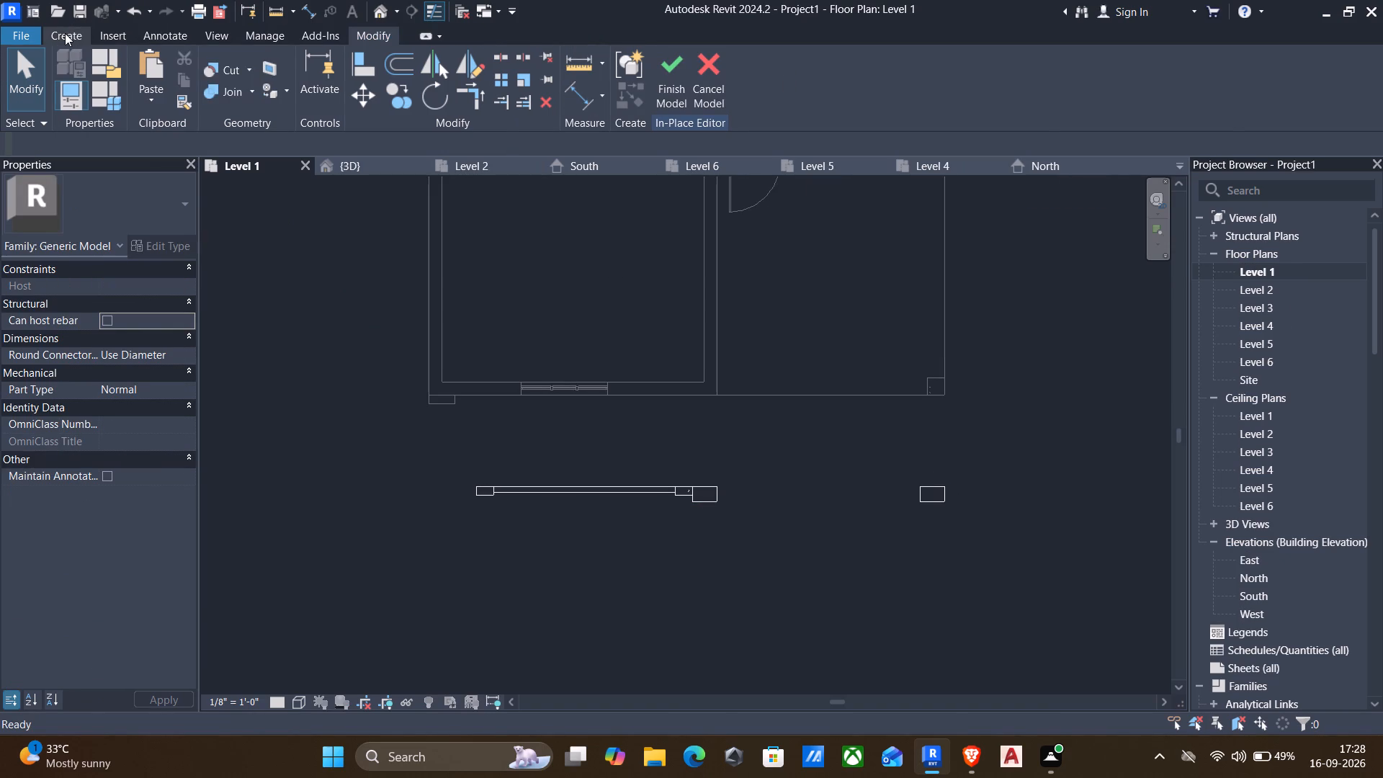
{"action": "left_click", "coordinate": [65, 33]}
{"action": "left_click", "coordinate": [146, 72]}
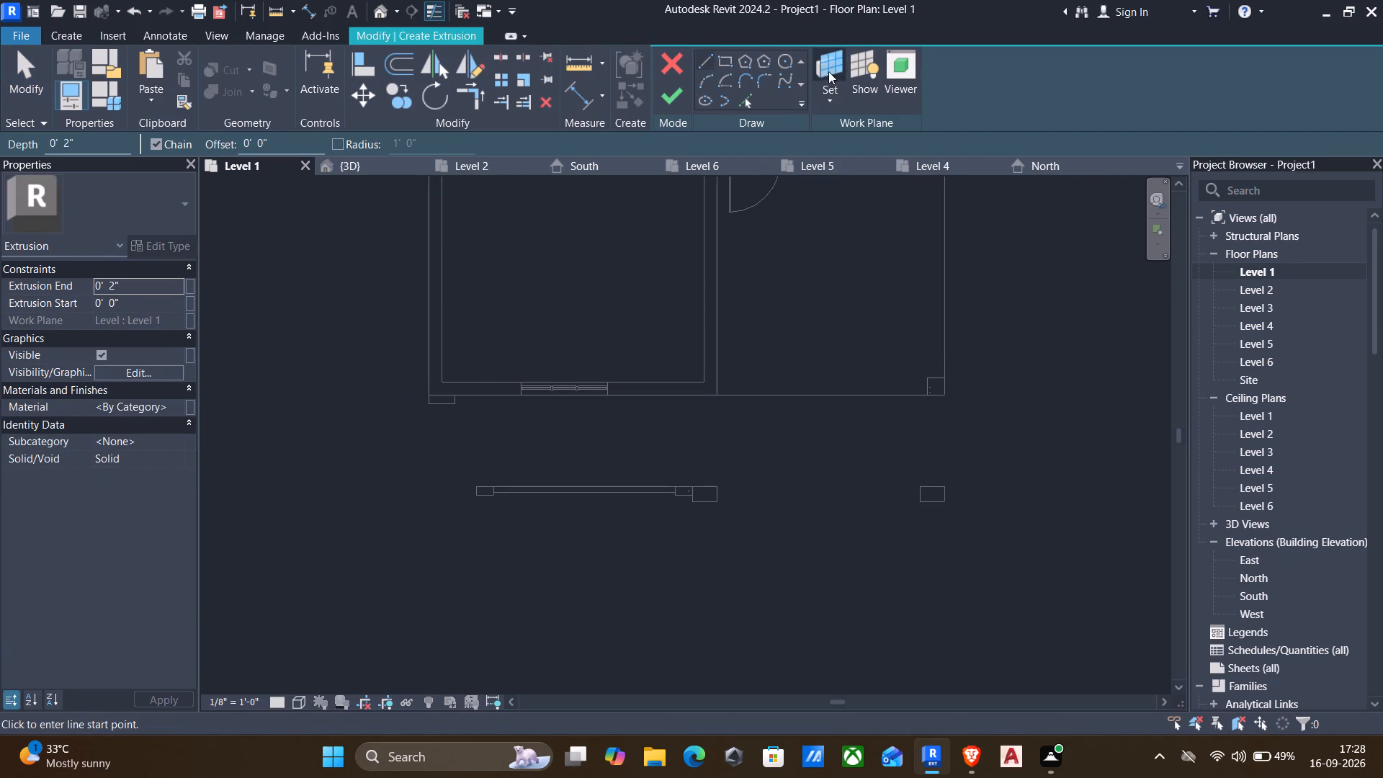
{"action": "left_click", "coordinate": [726, 60]}
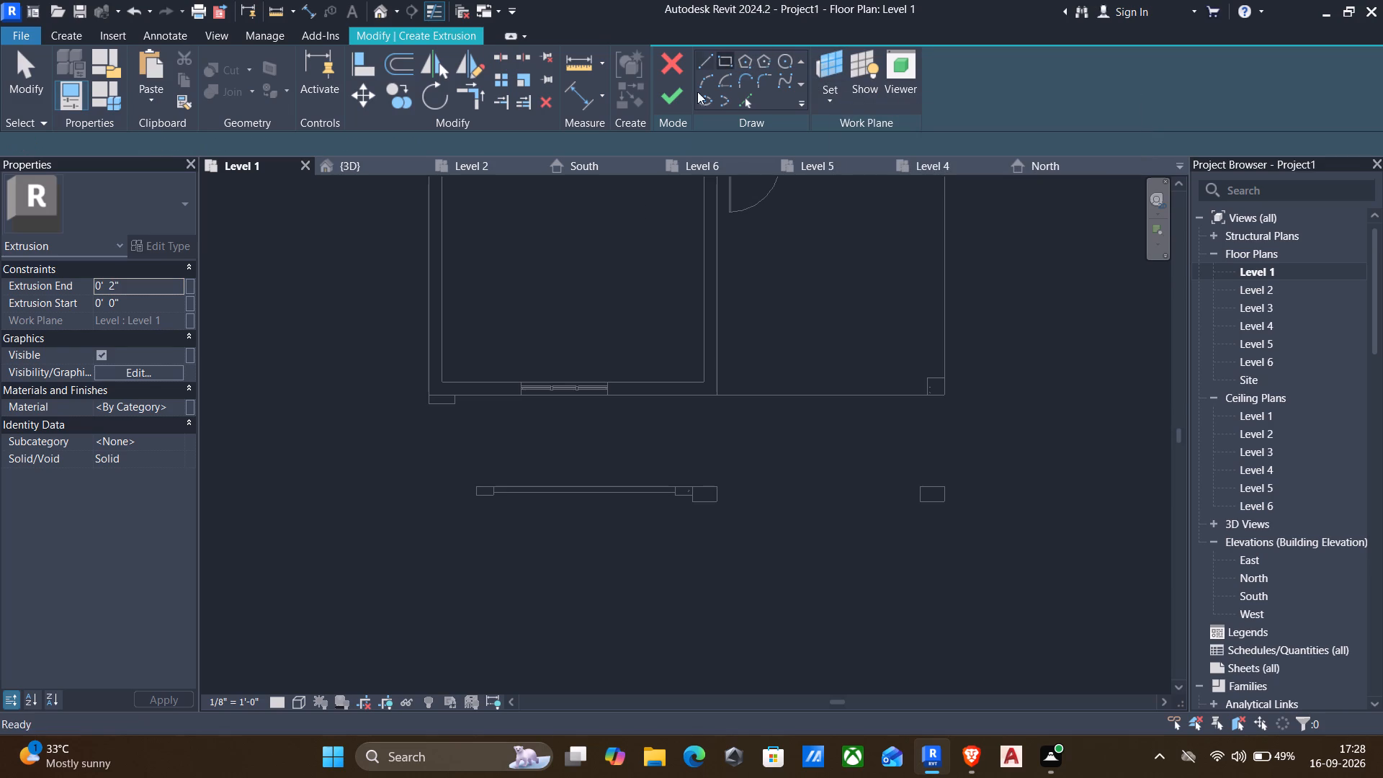
{"action": "scroll", "coordinate": [503, 504], "scroll_direction": "up", "scroll_amount": 11}
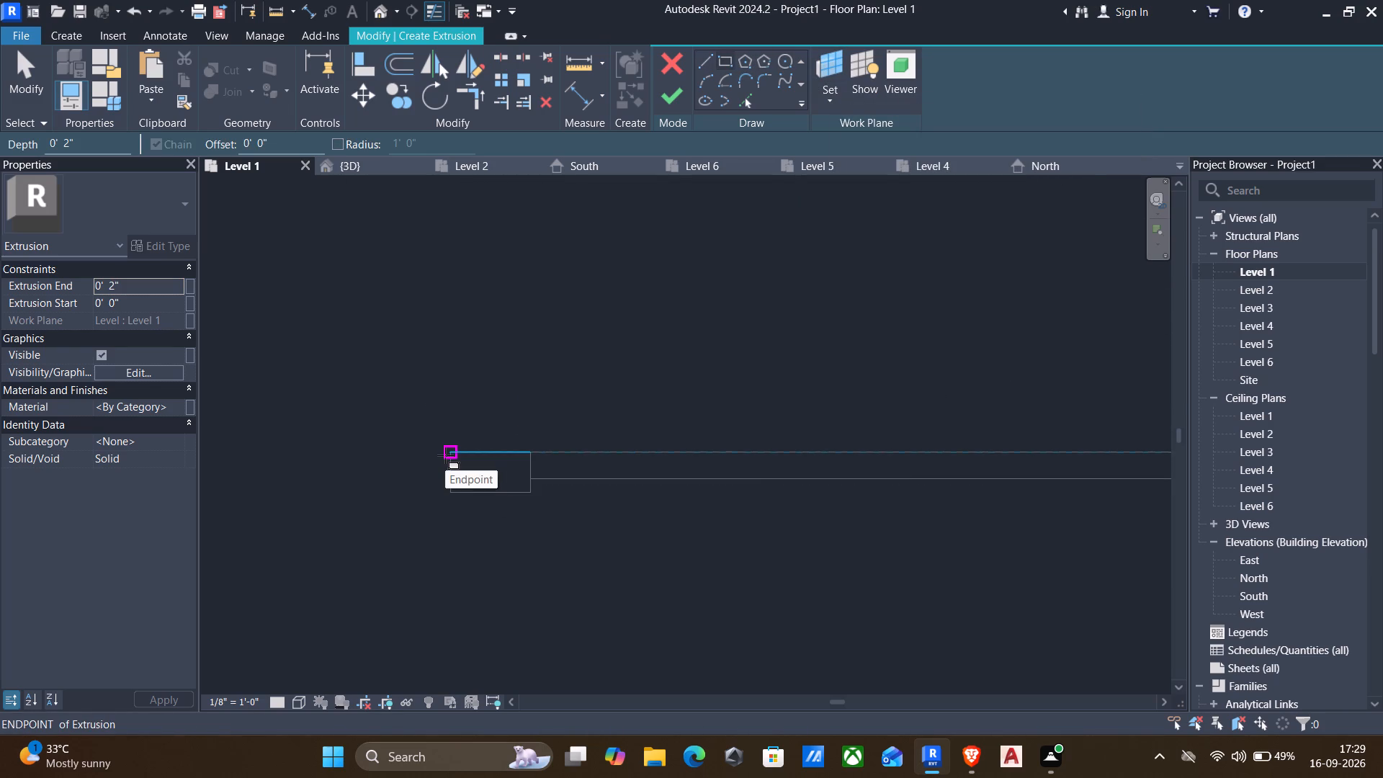
{"action": "left_click", "coordinate": [445, 455]}
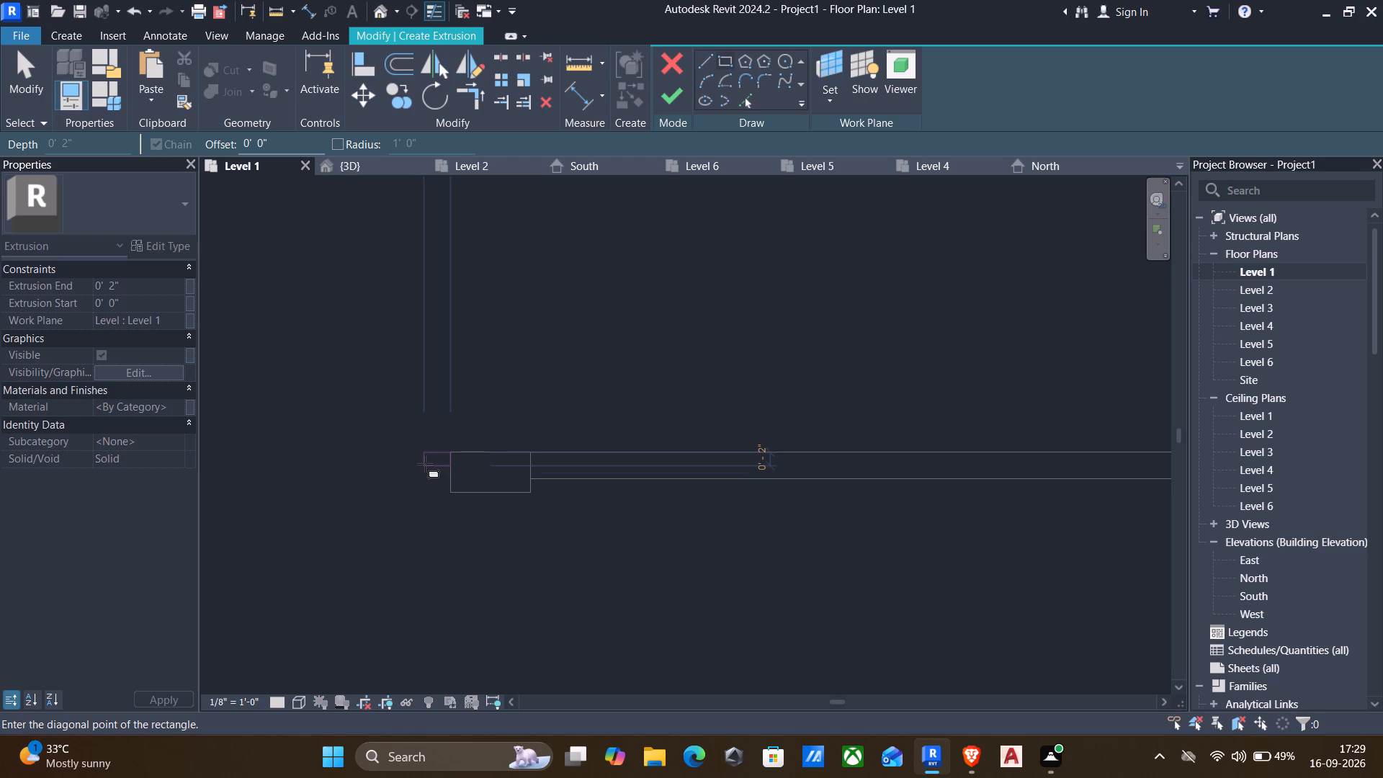
{"action": "scroll", "coordinate": [474, 463], "scroll_direction": "up", "scroll_amount": 3}
{"action": "left_click", "coordinate": [419, 471]}
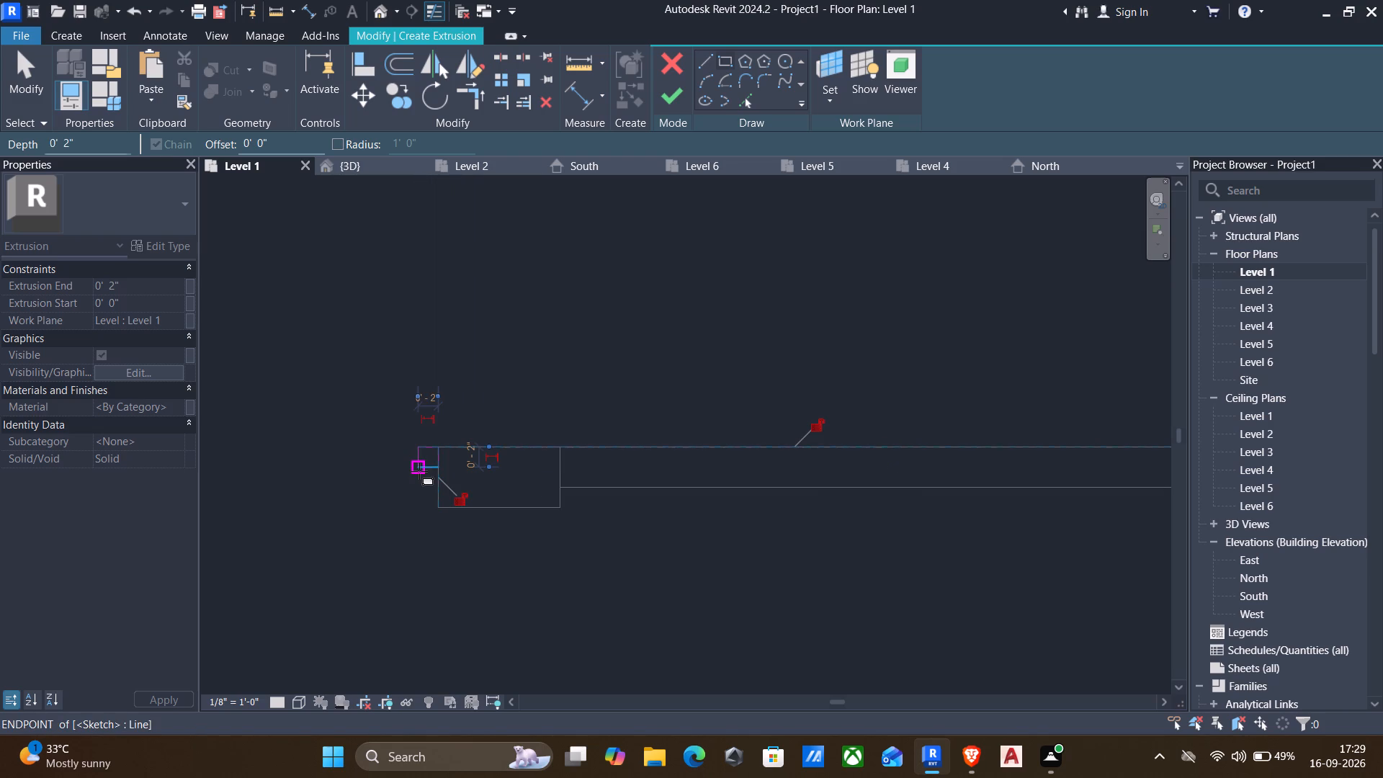
{"action": "key", "text": "Escape"}
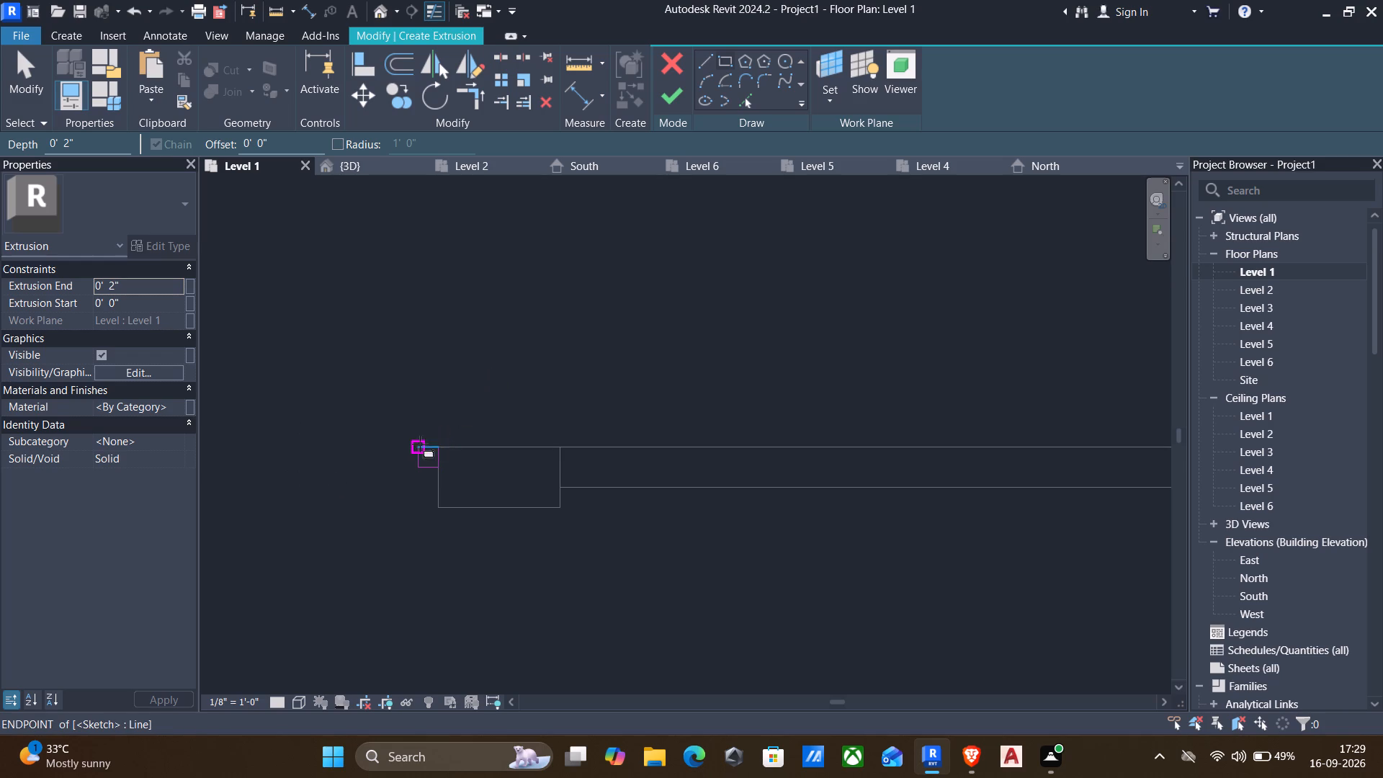
{"action": "key", "text": "Escape"}
Nudge the 2" square sketch along the frame's end face towards the middle of its thickness.
{"action": "left_click_drag", "start_coordinate": [393, 429], "coordinate": [418, 454]}
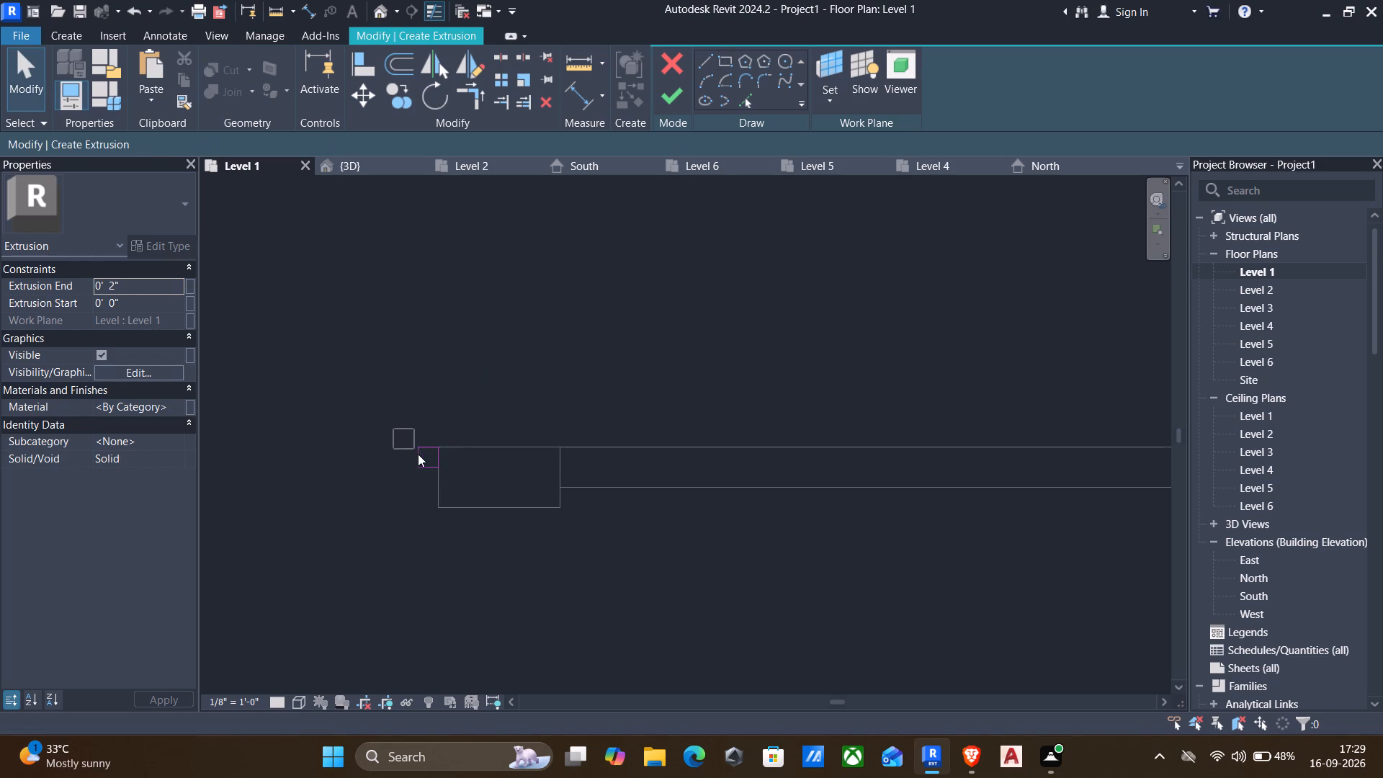
{"action": "left_click_drag", "start_coordinate": [418, 454], "coordinate": [541, 614]}
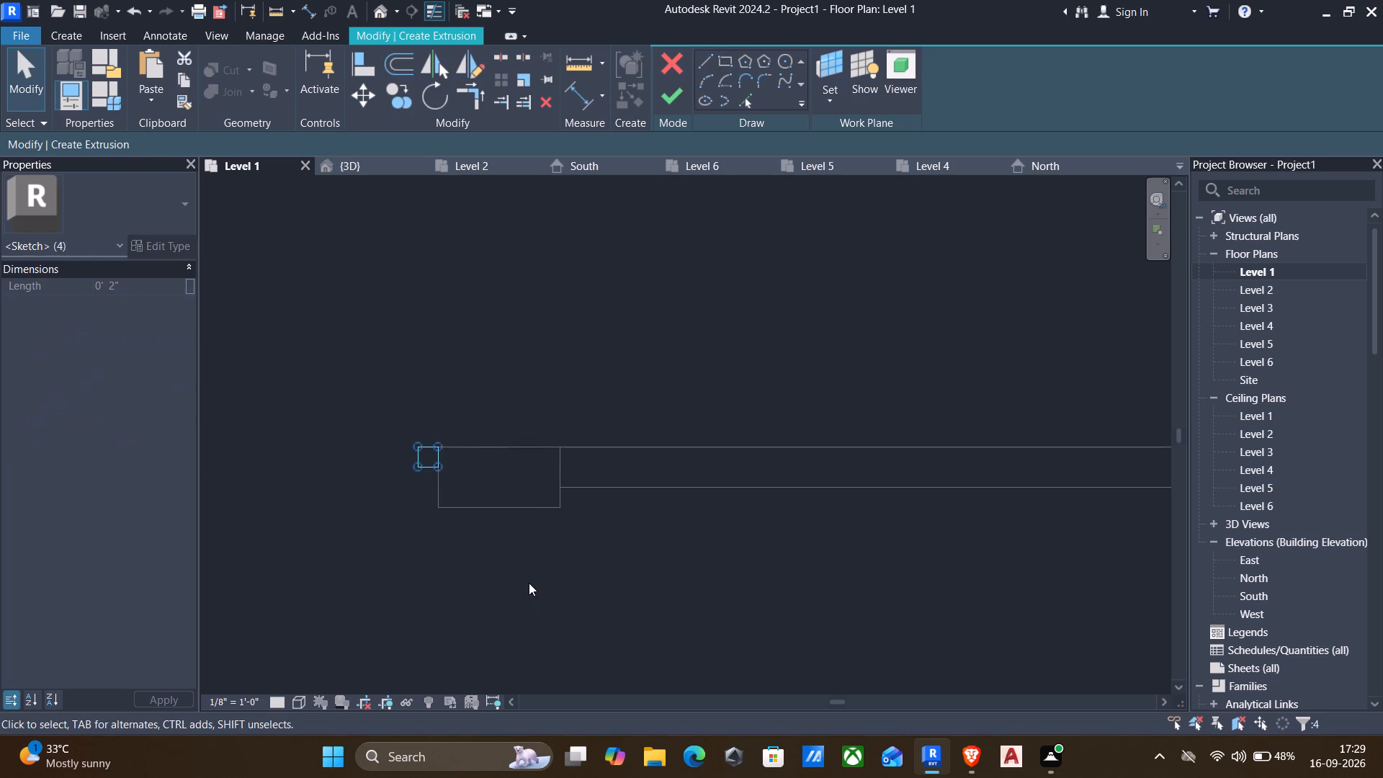
{"action": "key", "text": "Down"}
{"action": "key", "text": "Down"}
{"action": "key", "text": "Down"}
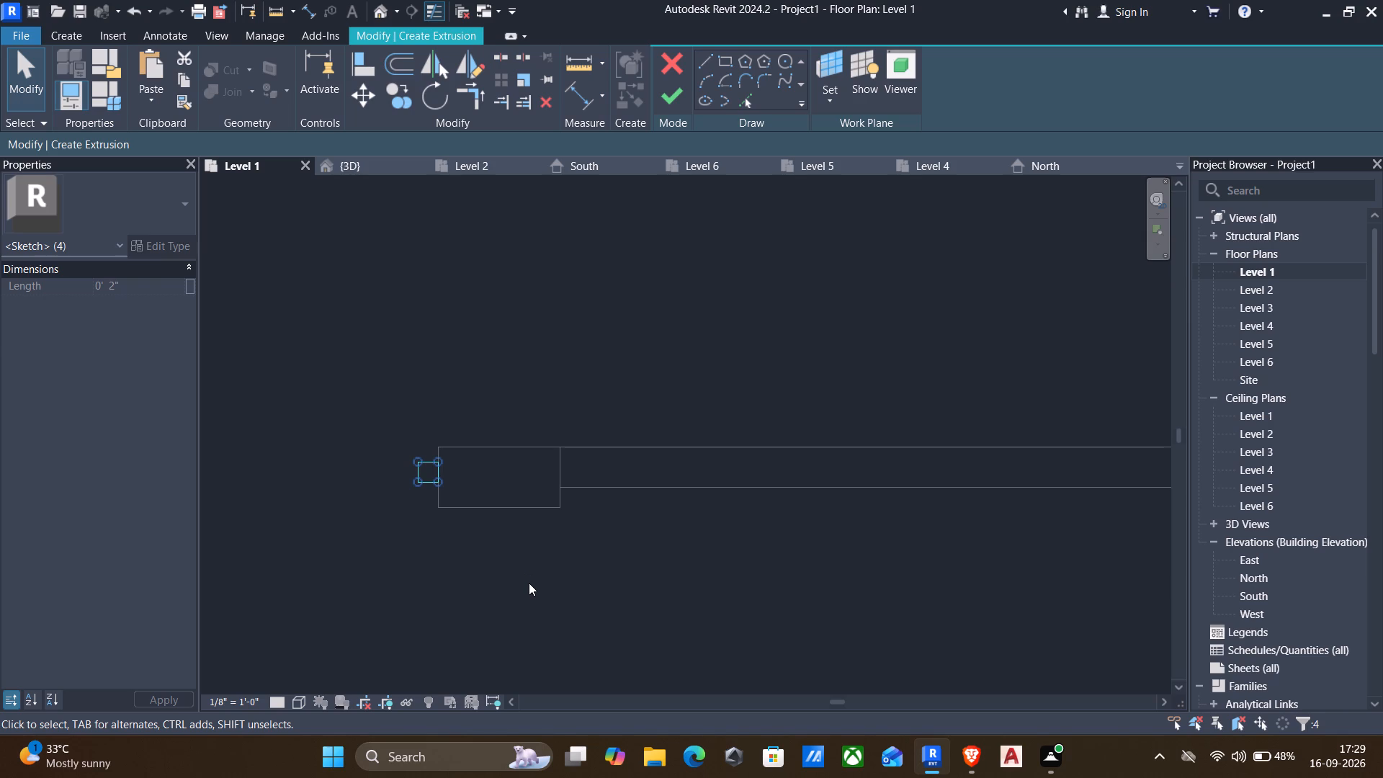
{"action": "key", "text": "Escape"}
Copy the 2" square sketch 4" straight out from the frame's free end.
{"action": "left_click_drag", "start_coordinate": [382, 421], "coordinate": [534, 645]}
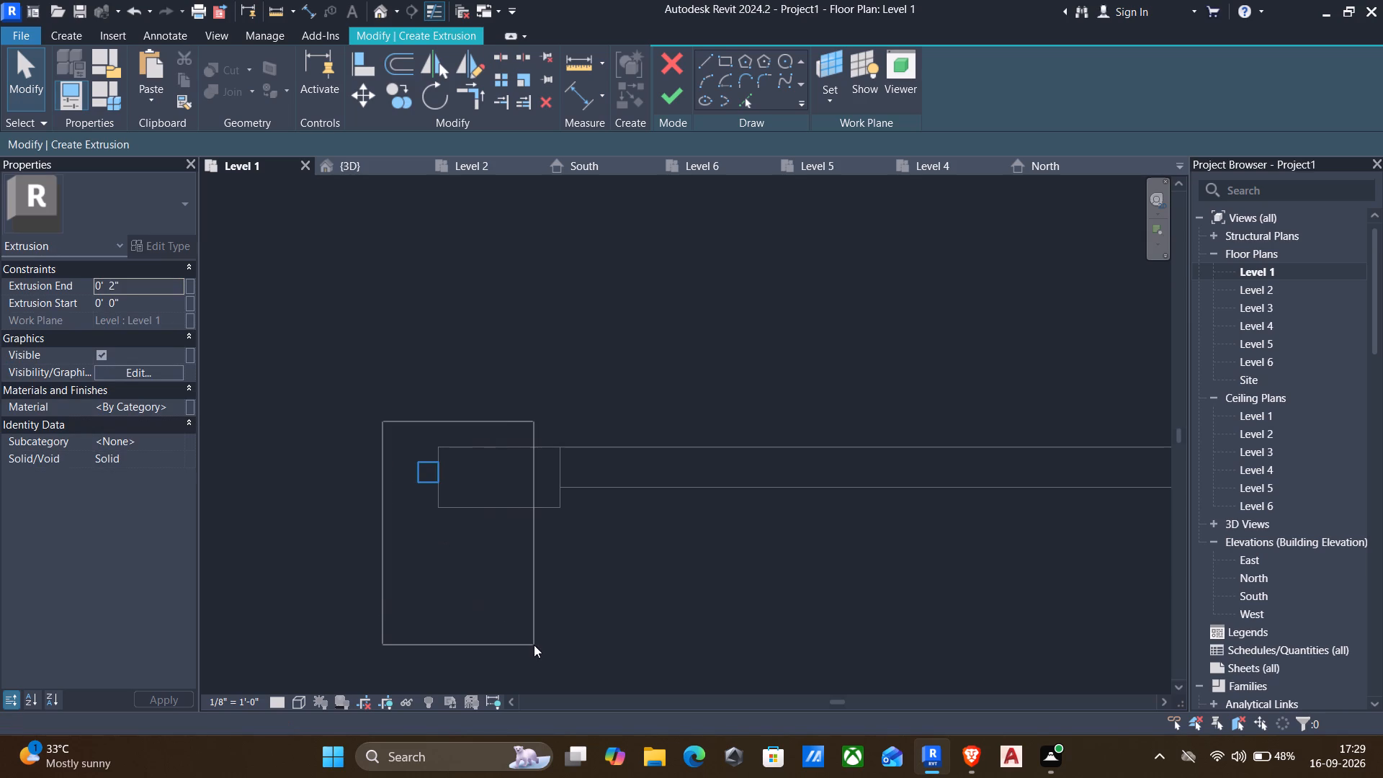
{"action": "left_click_drag", "start_coordinate": [534, 645], "coordinate": [476, 519]}
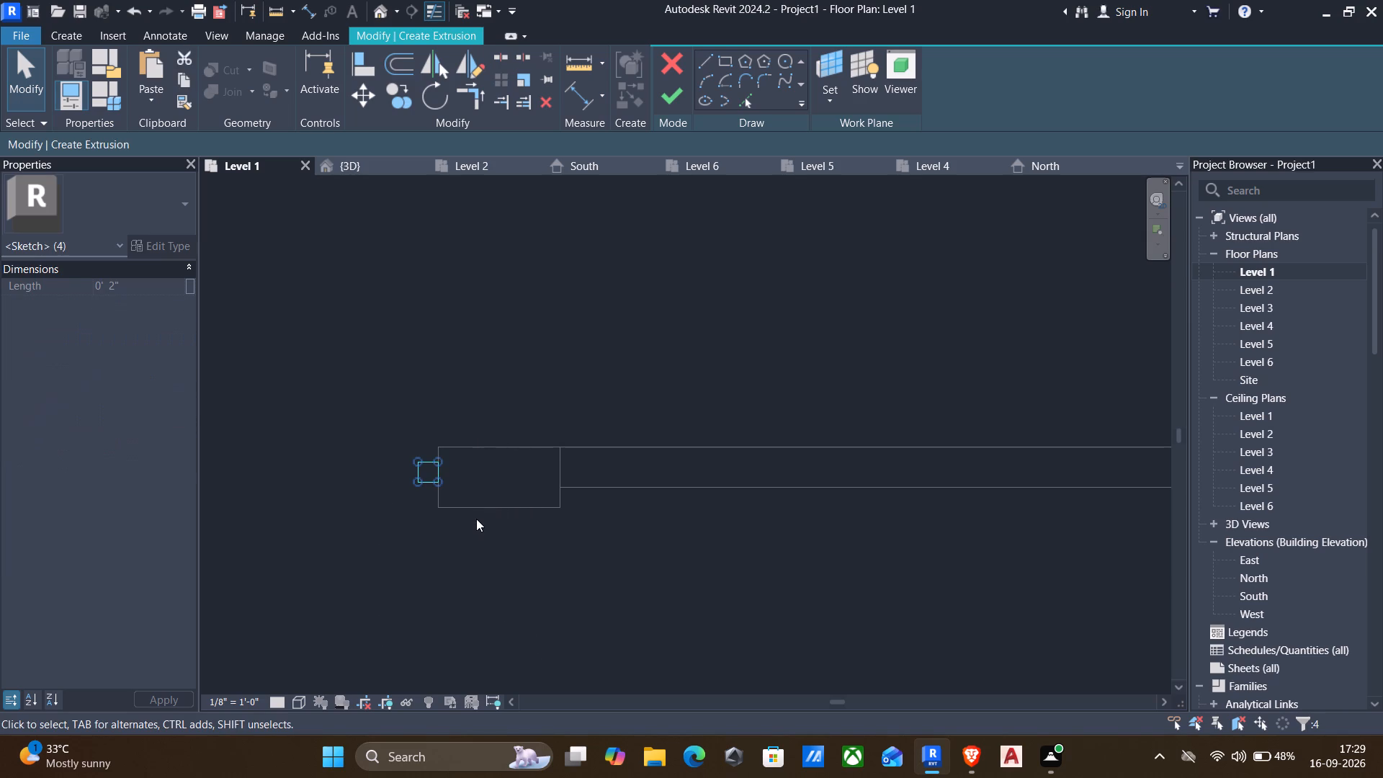
{"action": "type", "text": "co"}
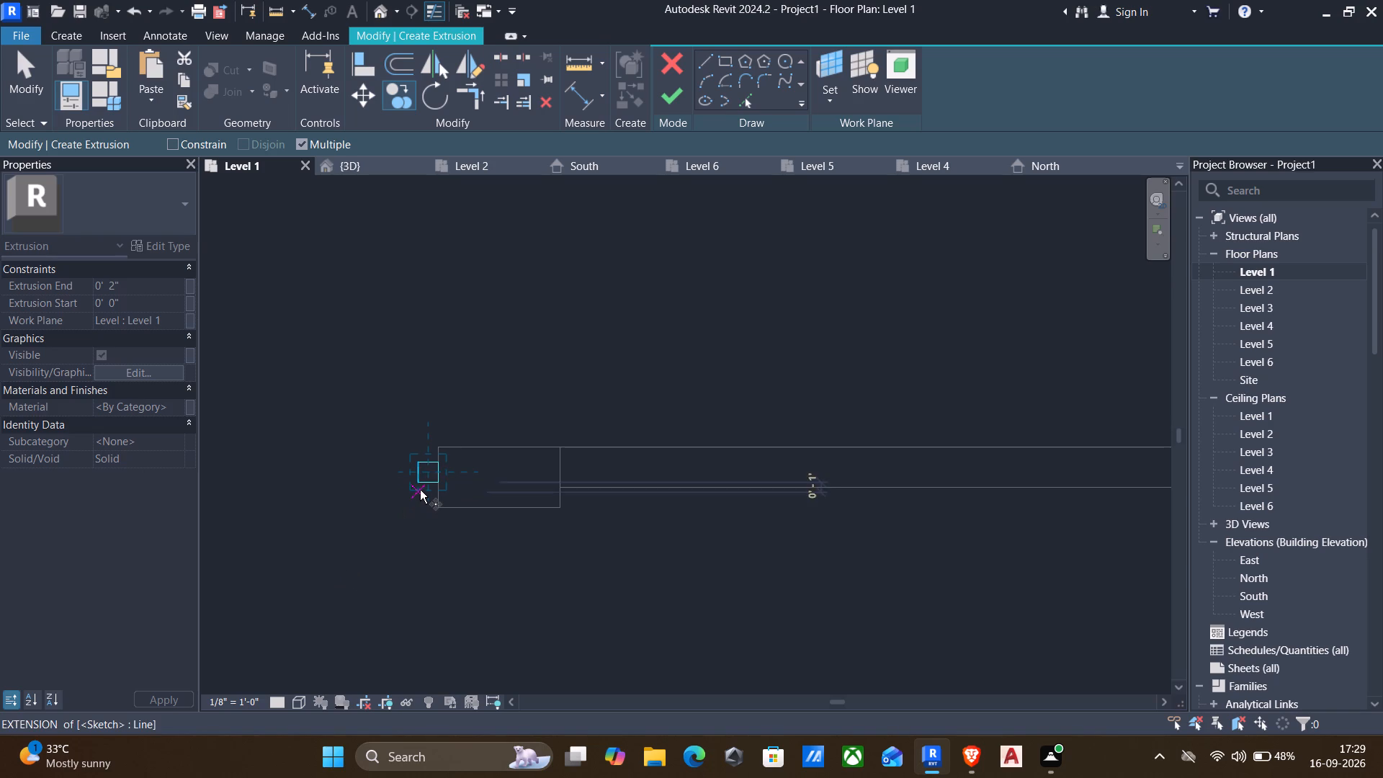
{"action": "left_click", "coordinate": [420, 490]}
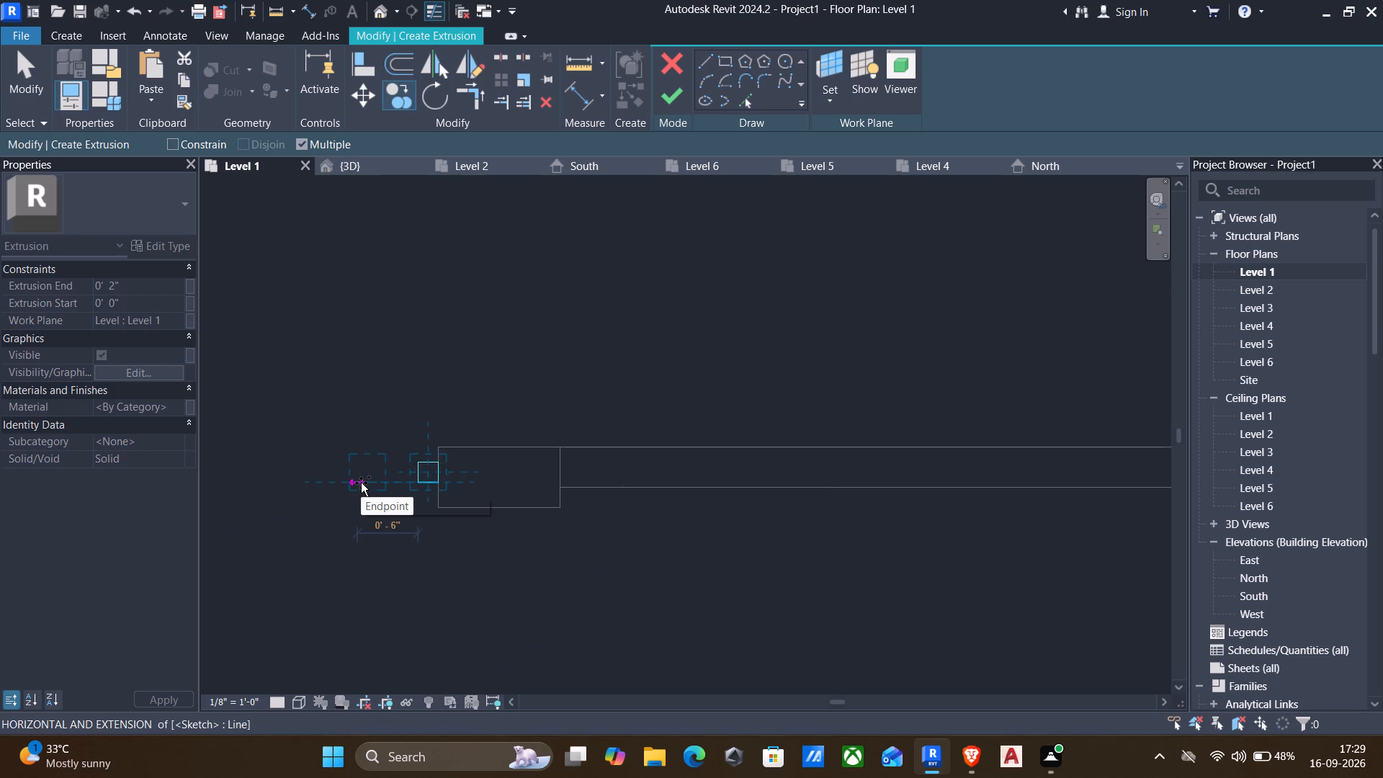
{"action": "type", "text": "4\""}
{"action": "key", "text": "Return"}
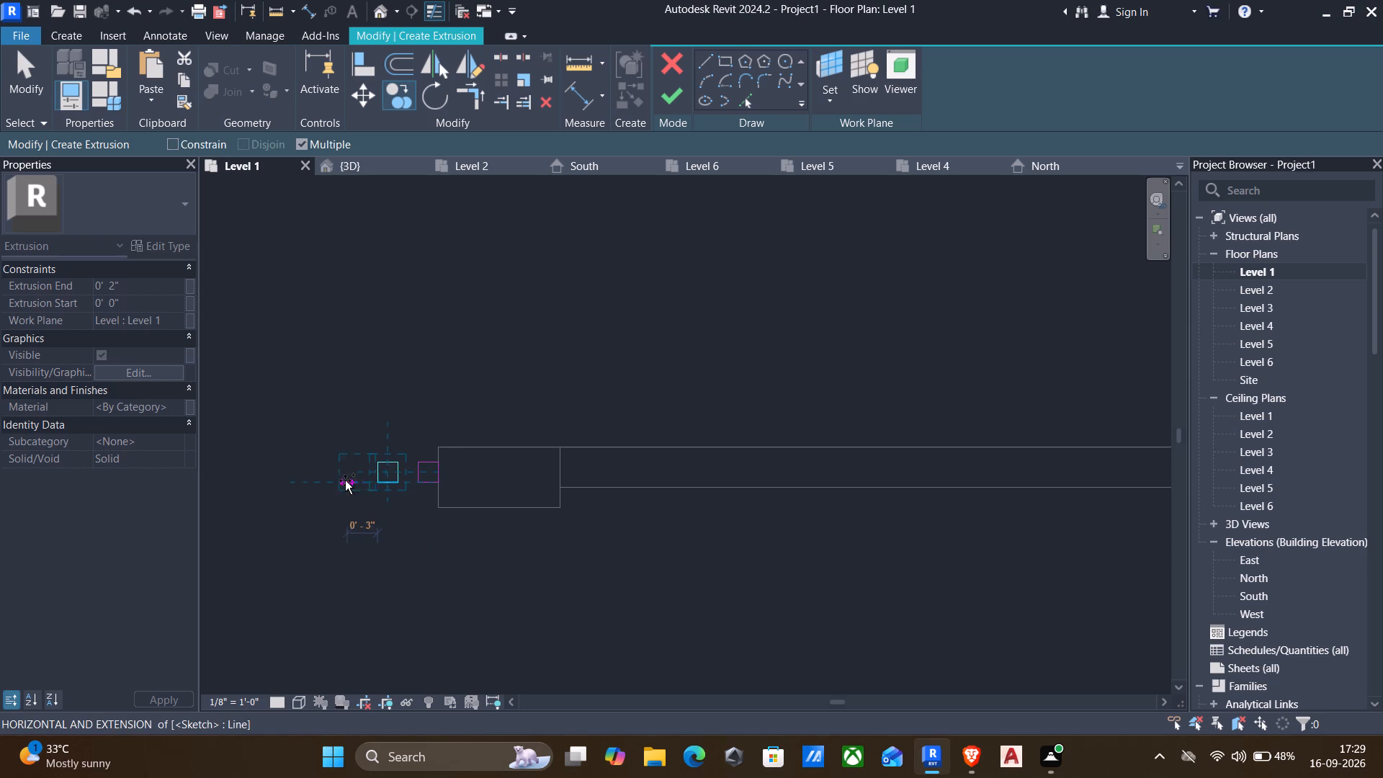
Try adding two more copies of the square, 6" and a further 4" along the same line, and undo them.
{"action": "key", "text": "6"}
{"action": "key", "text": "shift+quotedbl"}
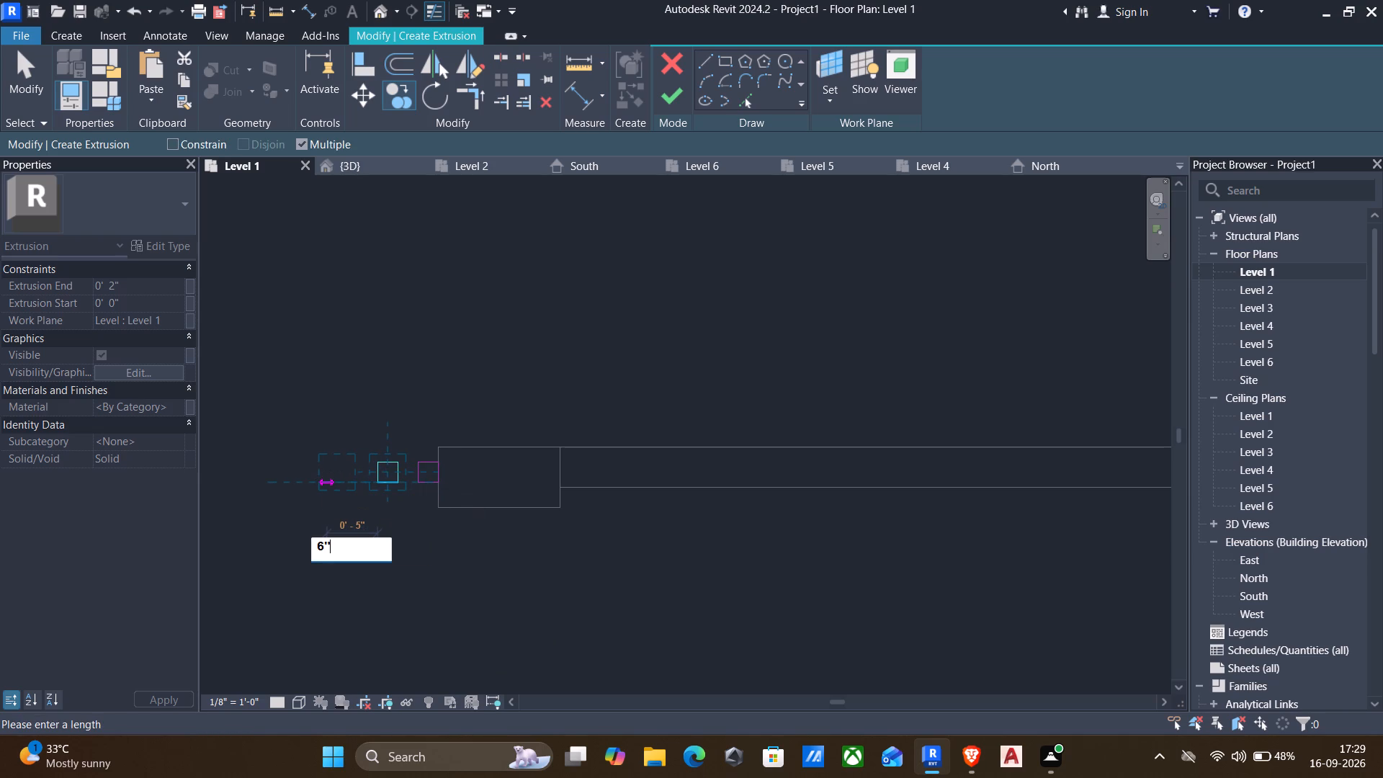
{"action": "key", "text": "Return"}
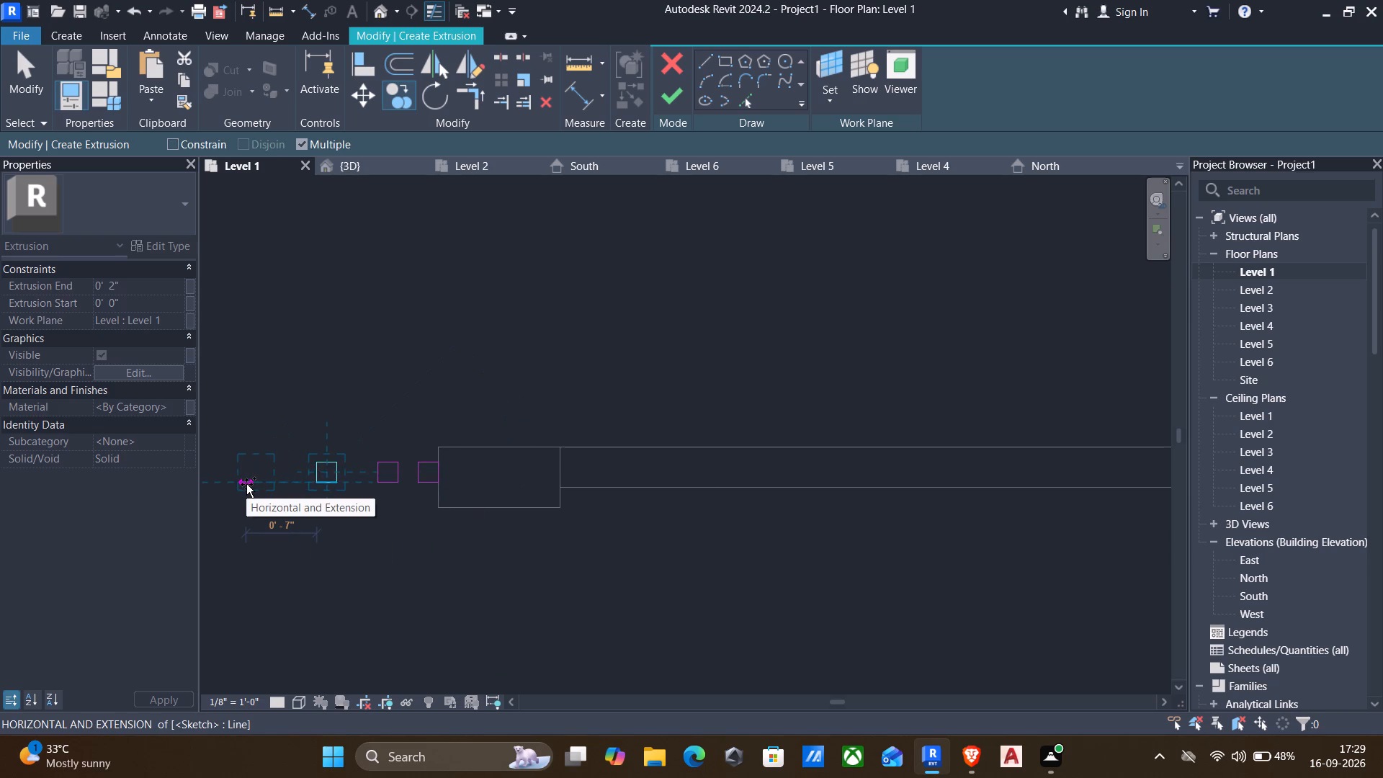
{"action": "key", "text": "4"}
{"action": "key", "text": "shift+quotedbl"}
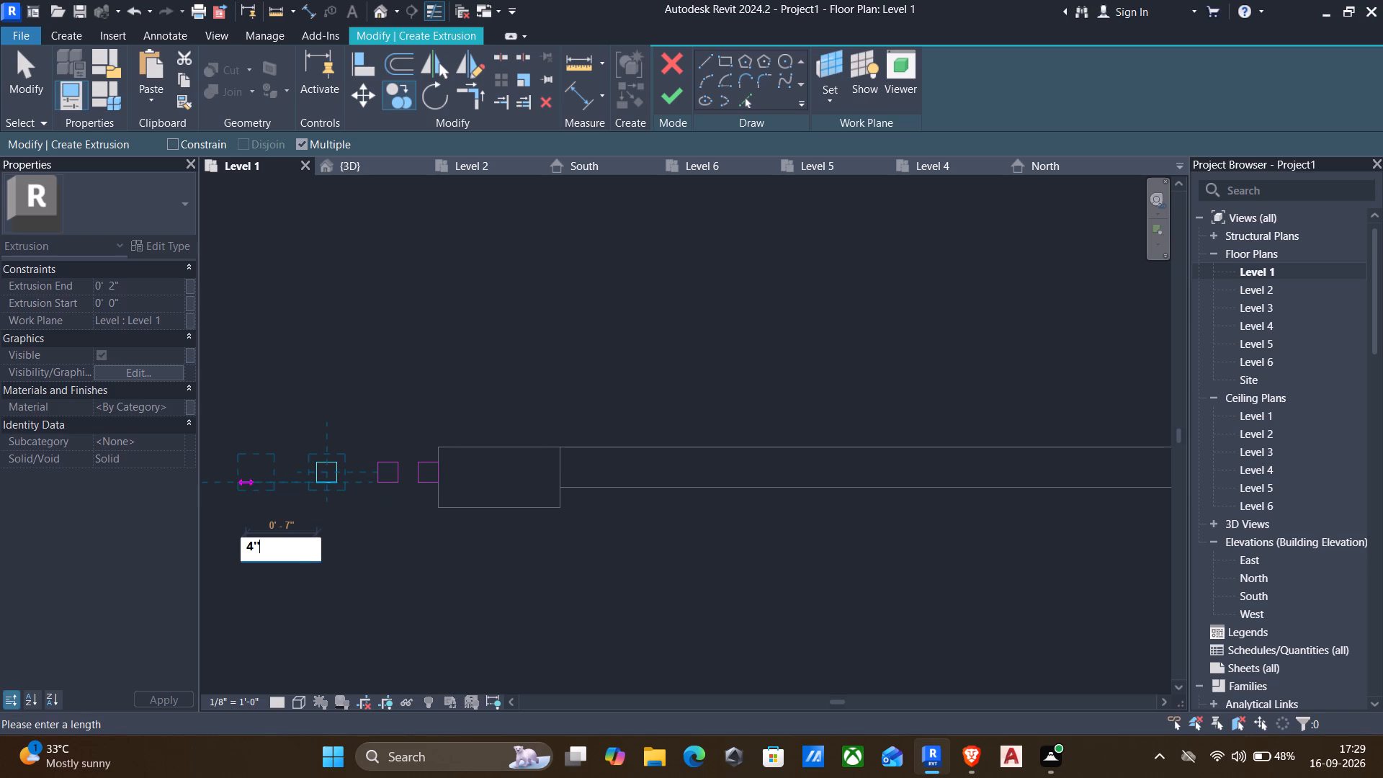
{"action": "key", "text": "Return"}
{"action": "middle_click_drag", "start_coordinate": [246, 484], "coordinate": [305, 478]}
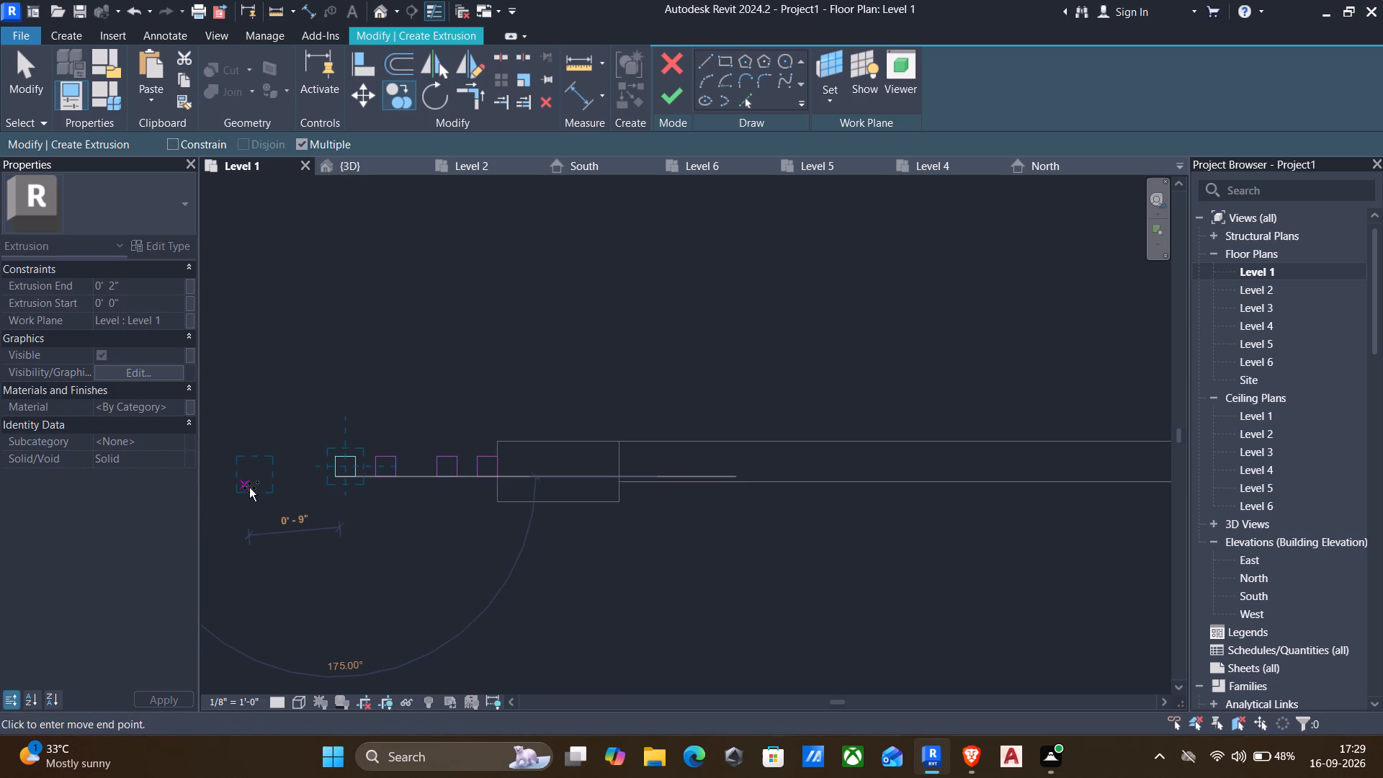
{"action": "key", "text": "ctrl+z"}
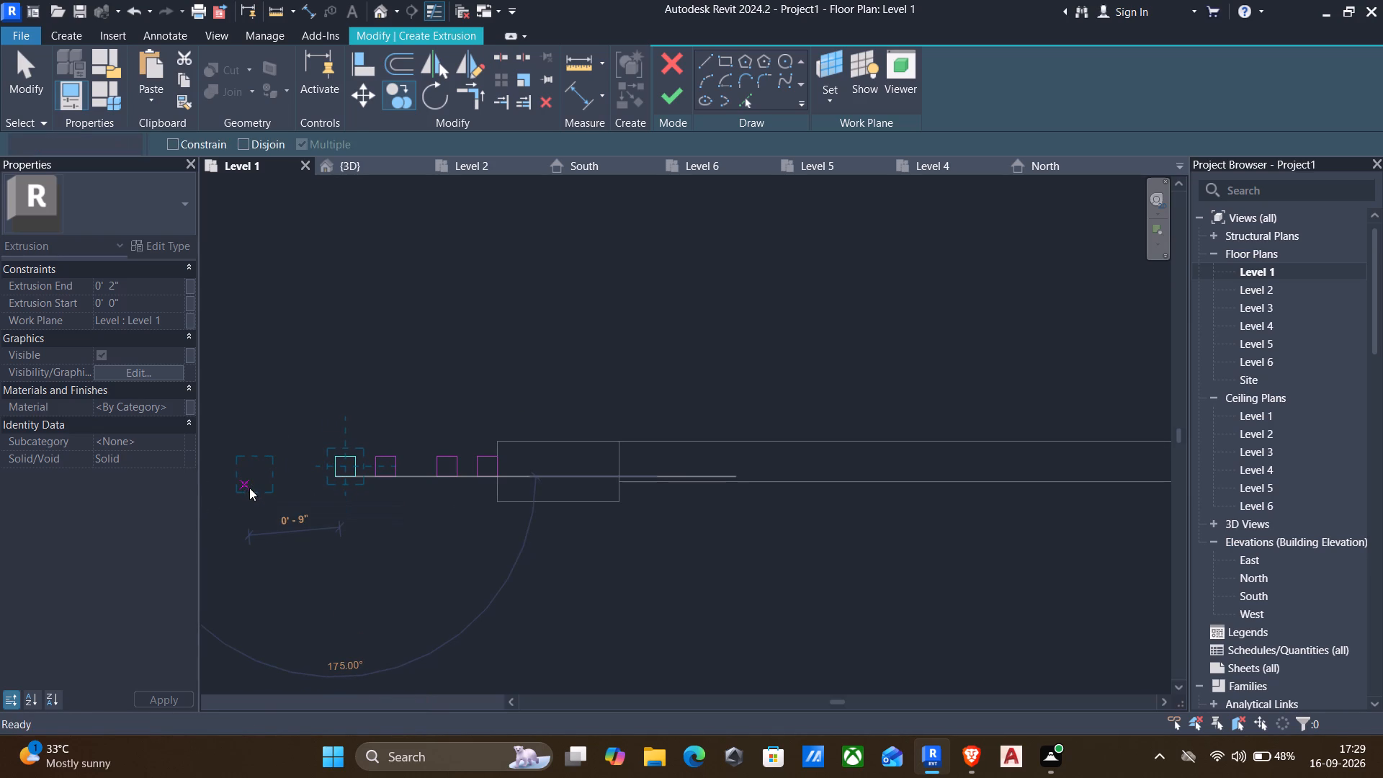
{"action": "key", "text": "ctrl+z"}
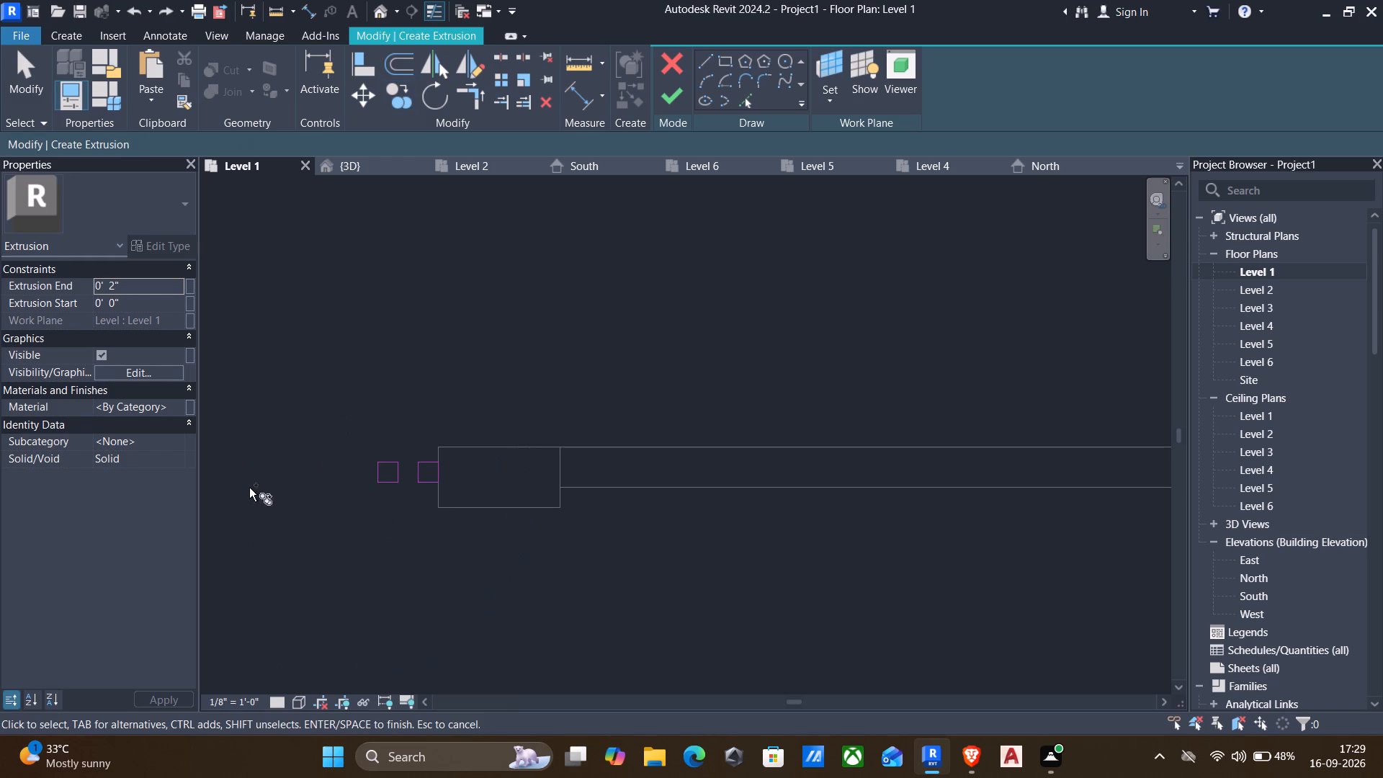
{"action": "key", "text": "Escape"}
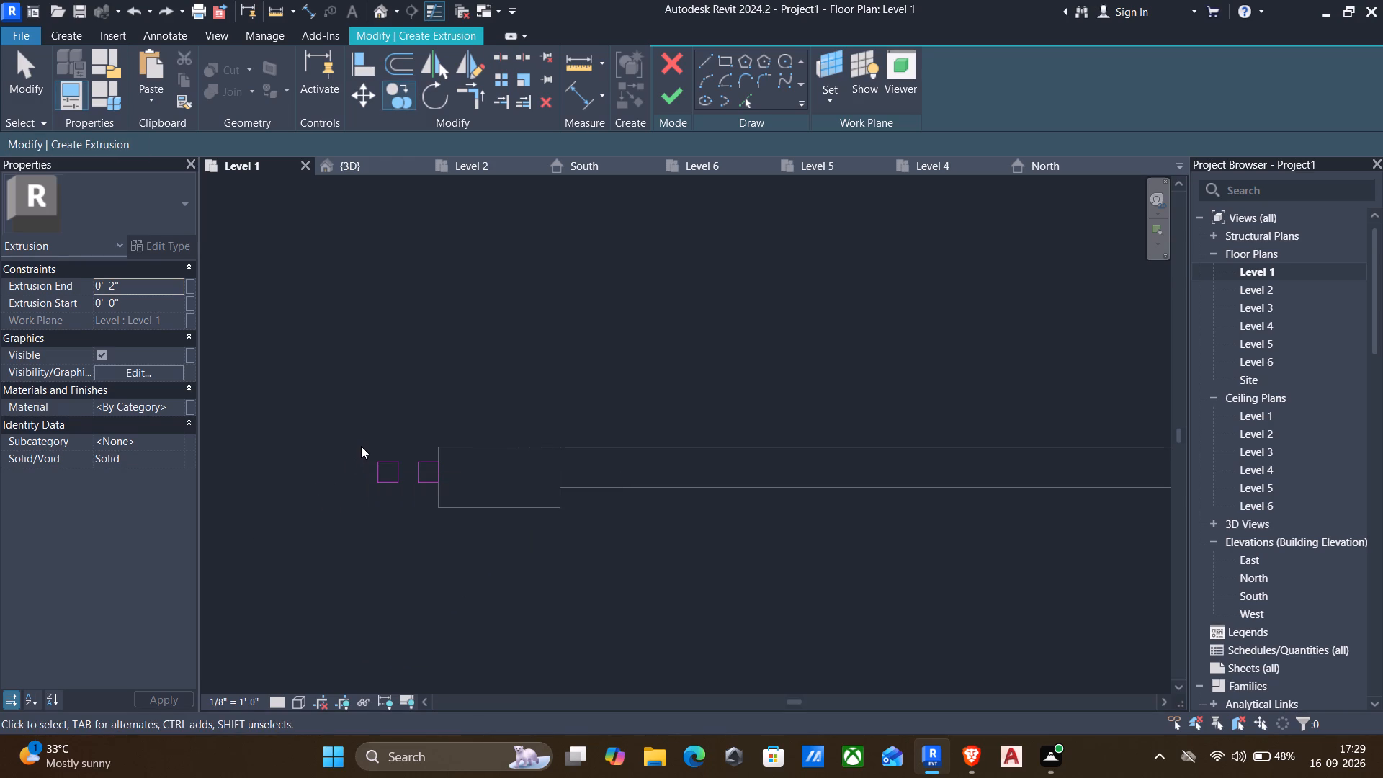
Nudge the outer square sketch a little farther from the frame, in line with the other square.
{"action": "scroll", "coordinate": [361, 446], "scroll_direction": "up", "scroll_amount": 2}
{"action": "left_click_drag", "start_coordinate": [361, 446], "coordinate": [368, 505]}
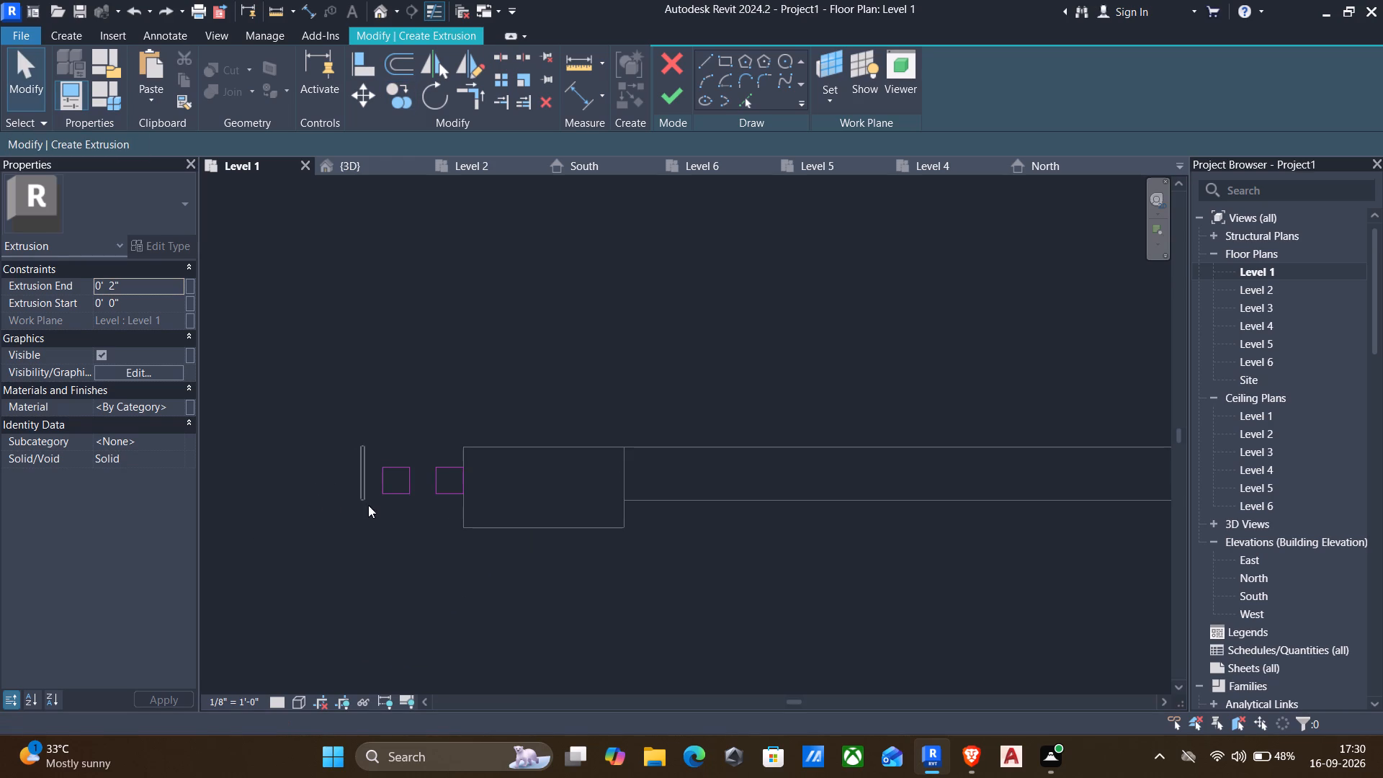
{"action": "left_click_drag", "start_coordinate": [368, 505], "coordinate": [417, 527]}
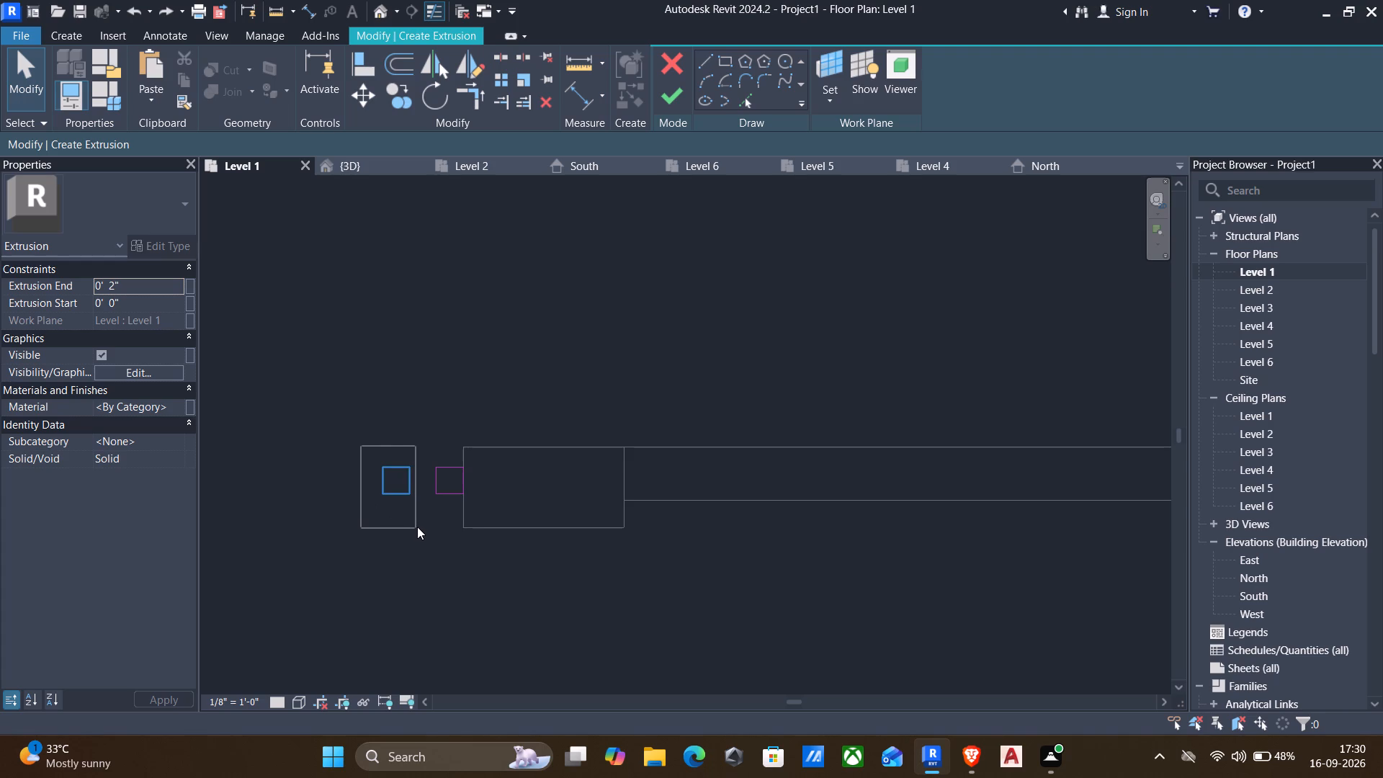
{"action": "left_click_drag", "start_coordinate": [417, 527], "coordinate": [419, 526]}
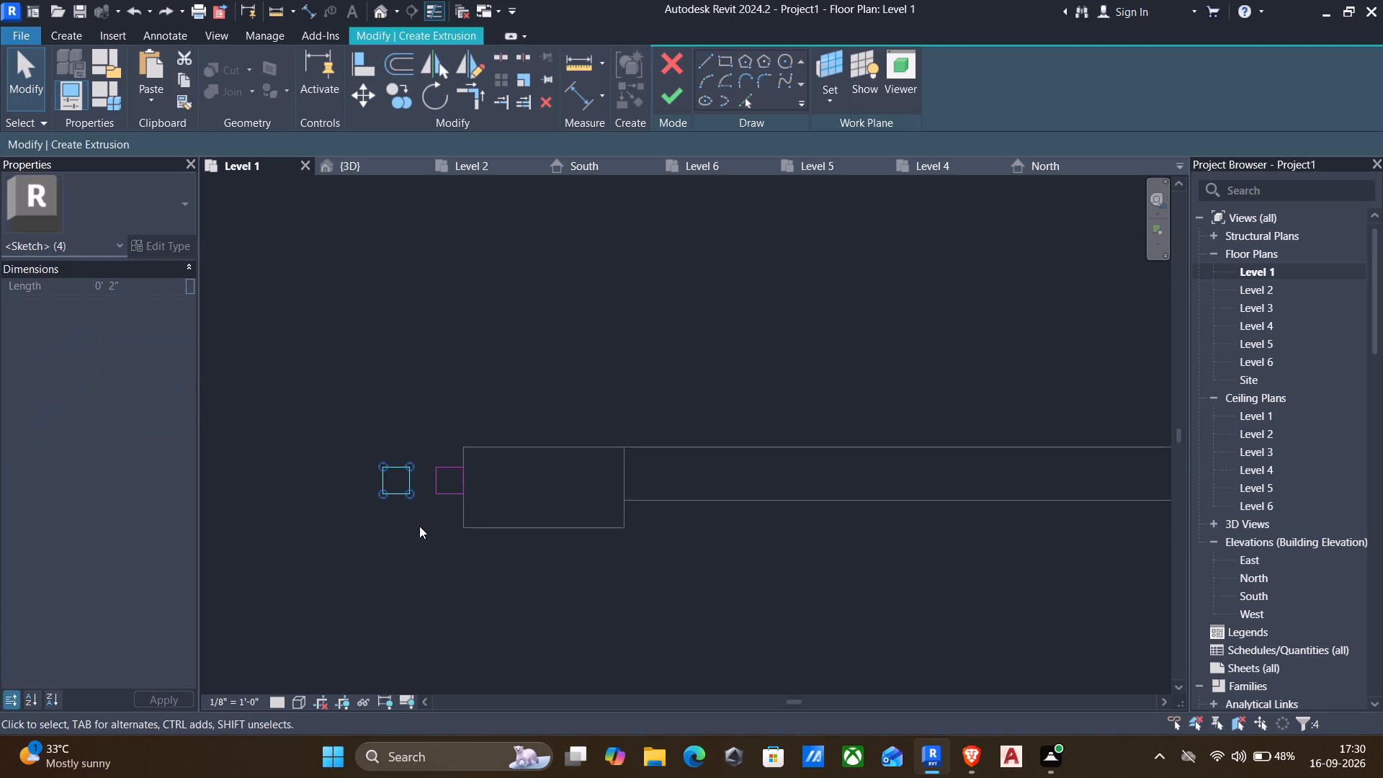
{"action": "key", "text": "Left"}
{"action": "key", "text": "Left"}
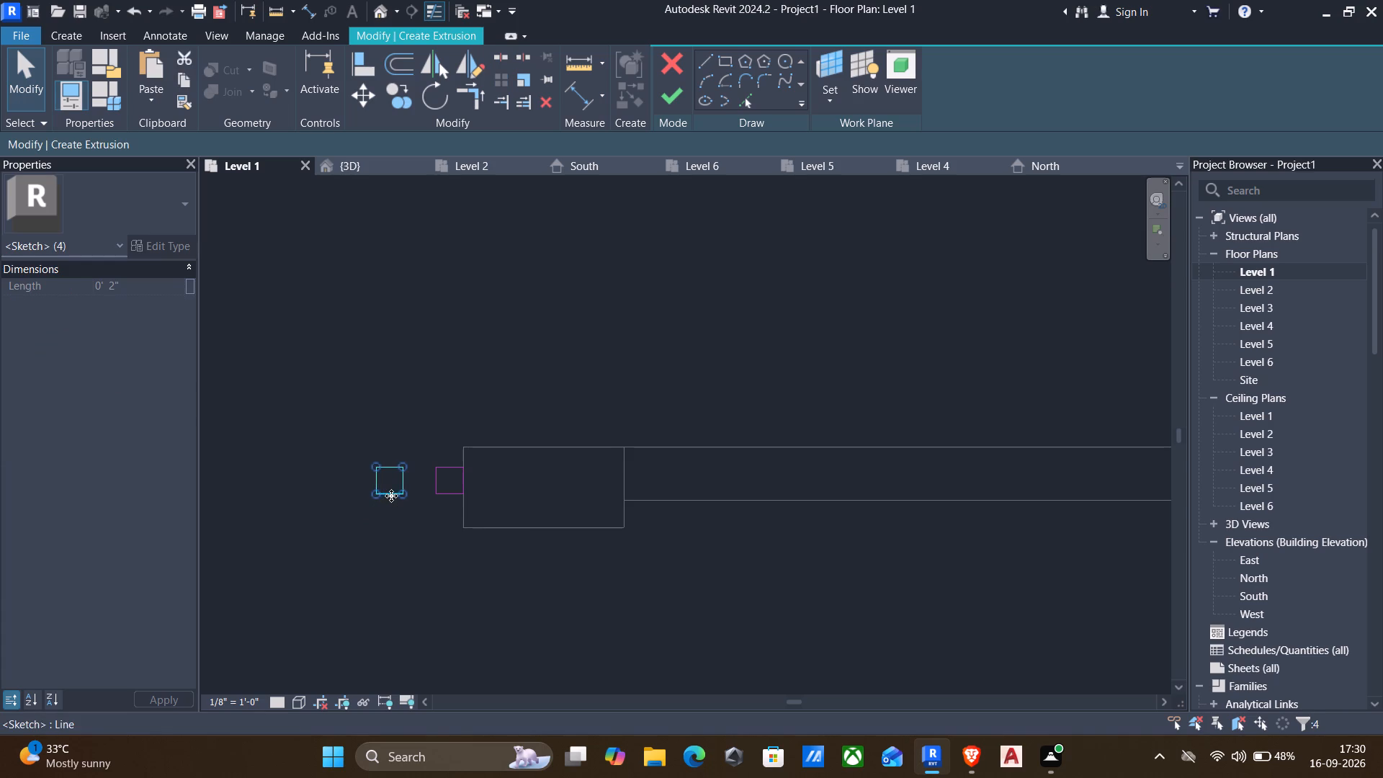
{"action": "key", "text": "Left"}
{"action": "key", "text": "Left"}
{"action": "key", "text": "Left"}
{"action": "key", "text": "Left"}
{"action": "key", "text": "Left"}
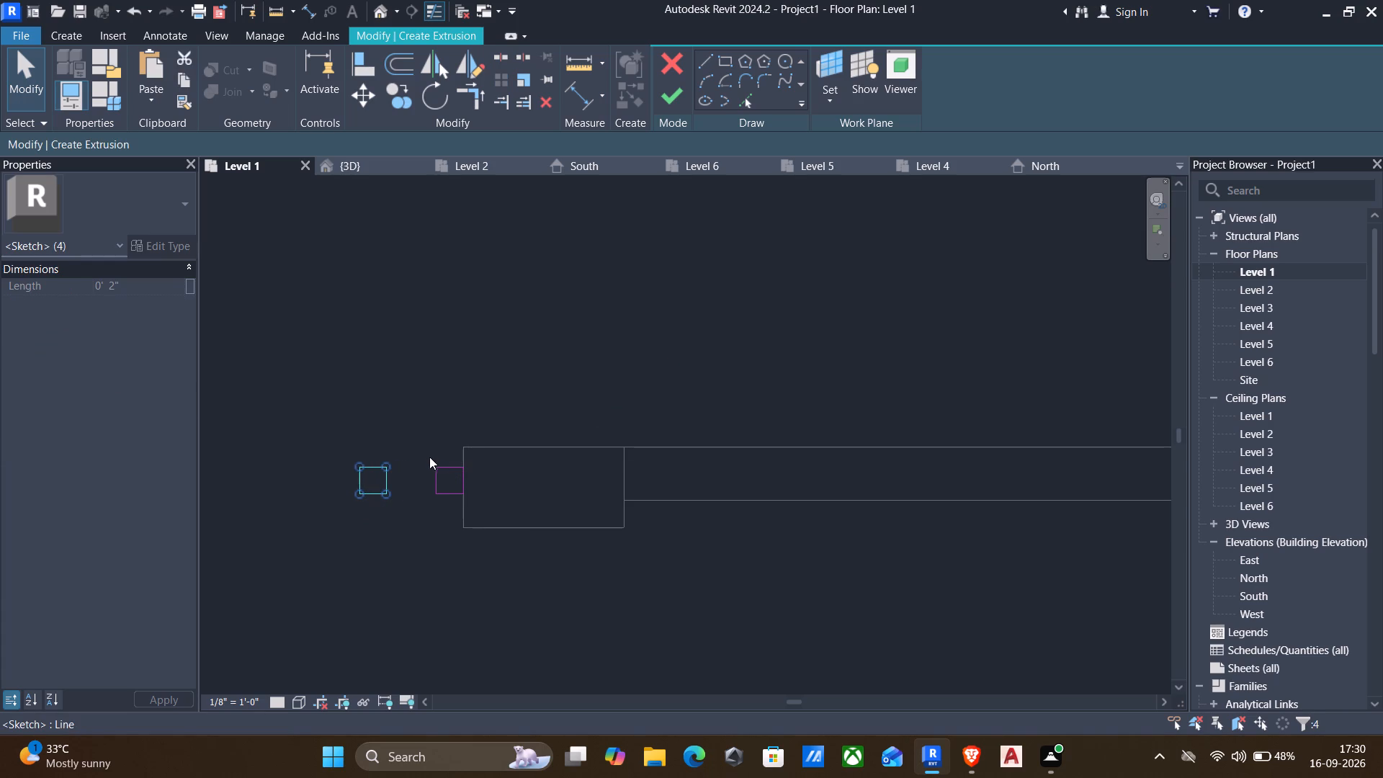
Nudge the inner square sketch away from the frame's end to leave a small gap between them.
{"action": "left_click_drag", "start_coordinate": [426, 453], "coordinate": [488, 527]}
{"action": "key", "text": "Left"}
{"action": "key", "text": "Left"}
{"action": "key", "text": "Left"}
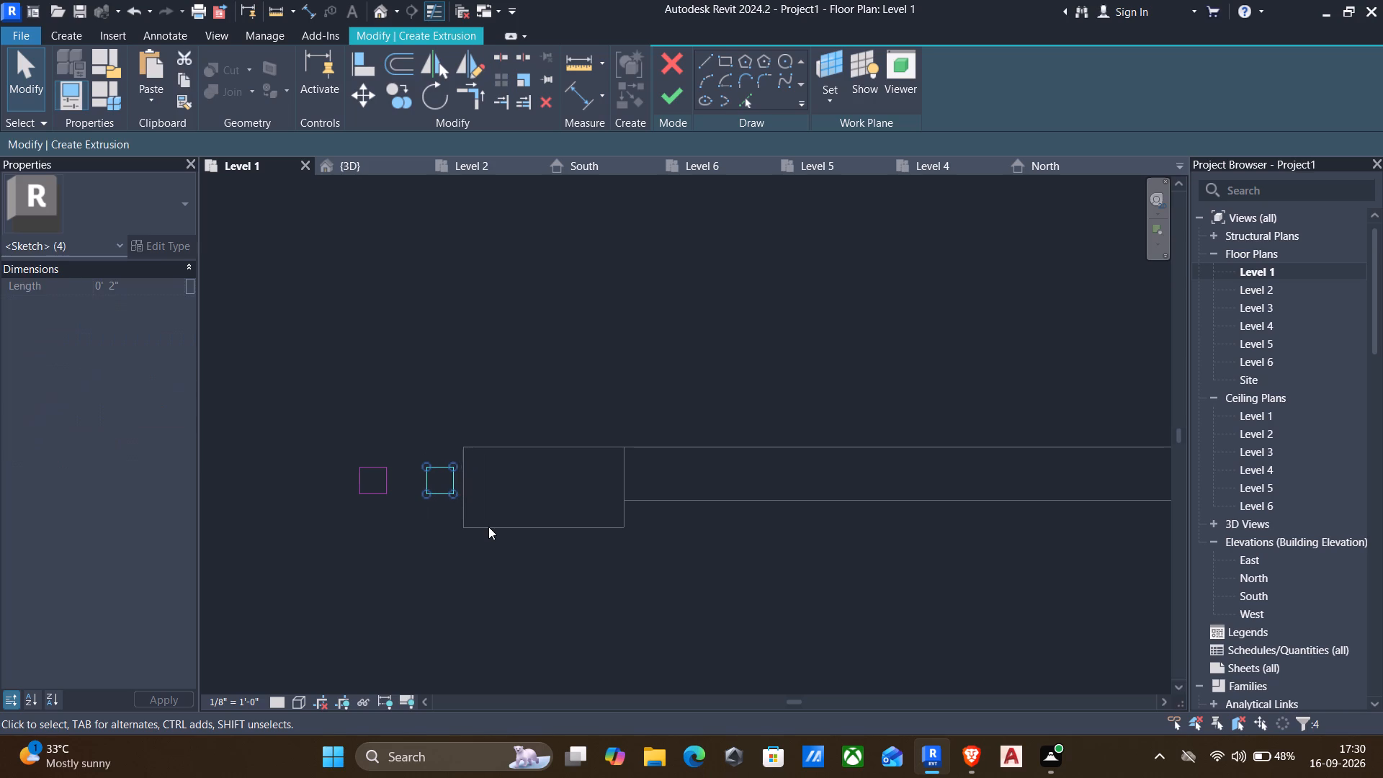
{"action": "key", "text": "Left"}
{"action": "key", "text": "Left"}
{"action": "key", "text": "Left"}
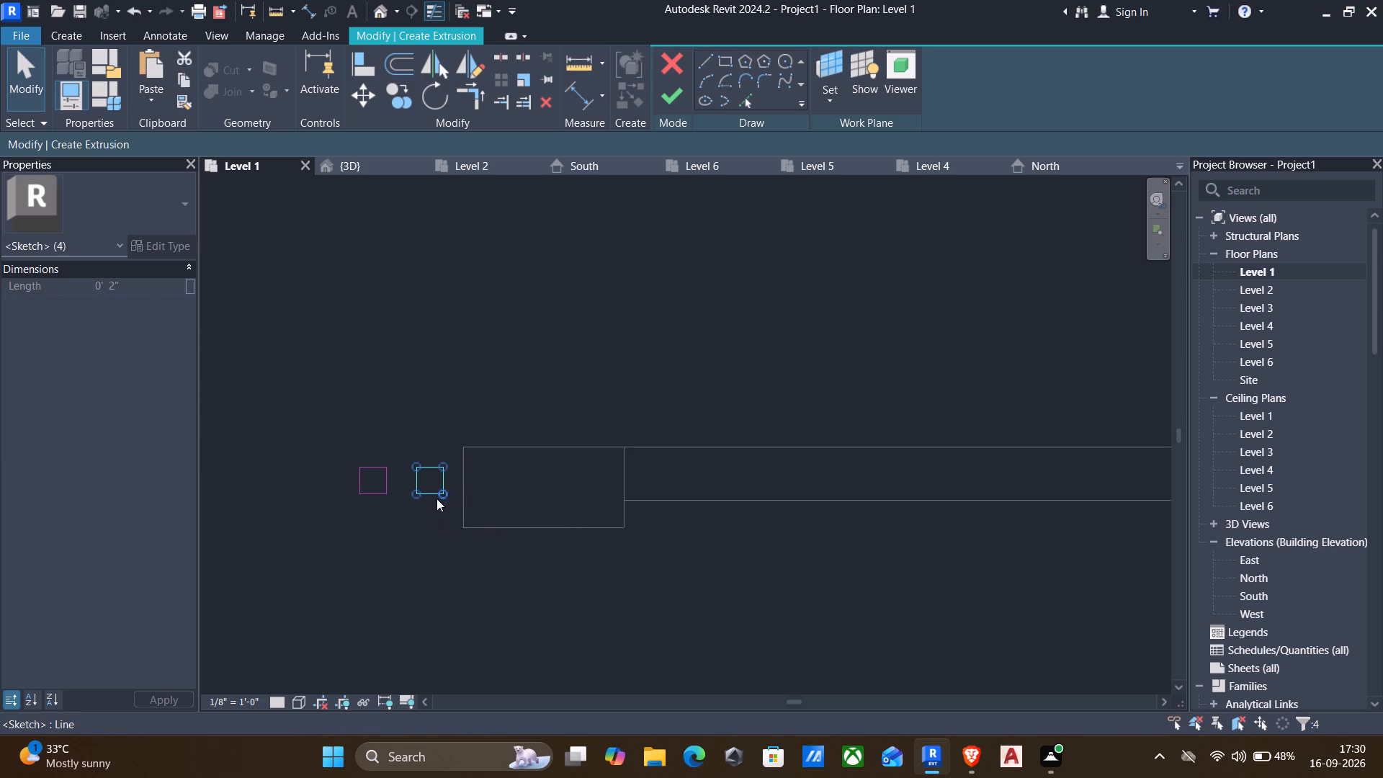
{"action": "key", "text": "Escape"}
{"action": "left_click", "coordinate": [426, 486]}
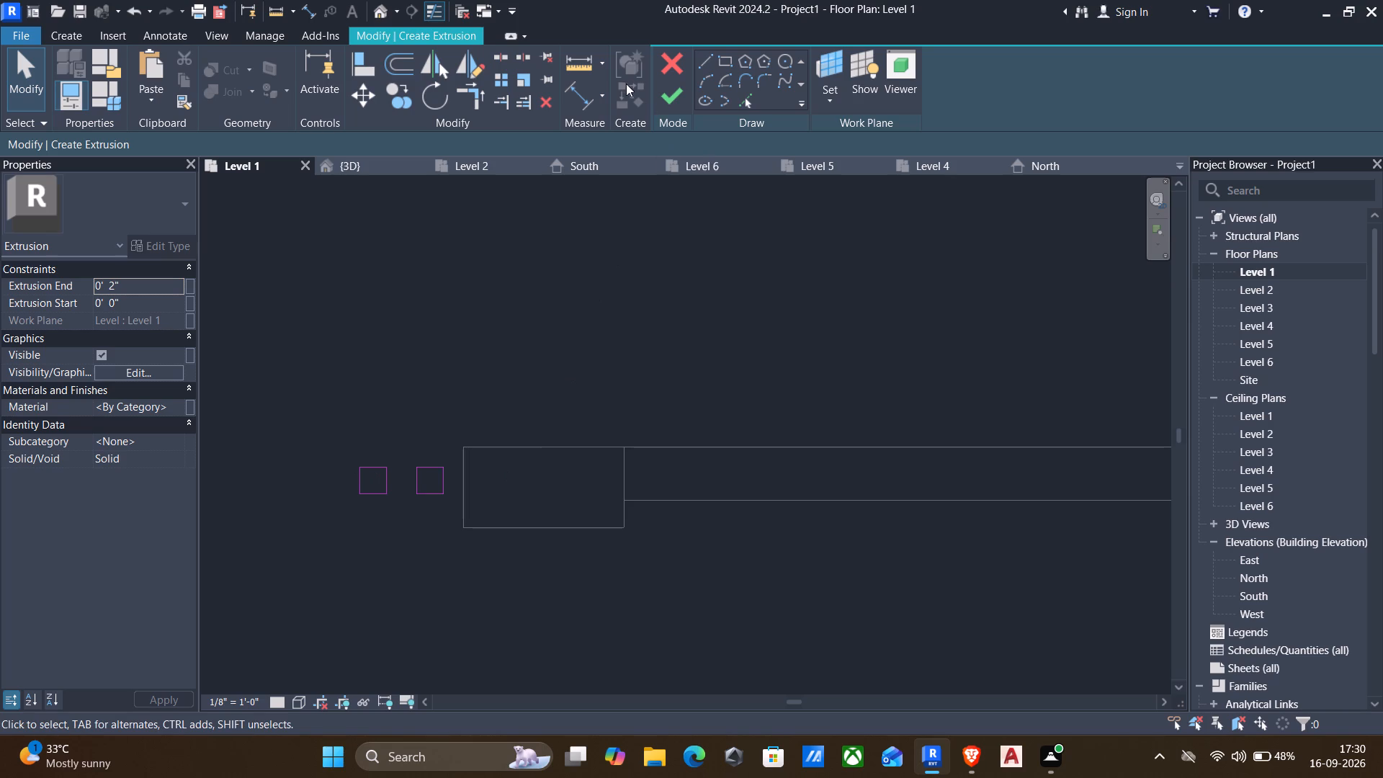
Finish the extrusion of the two squares at 2" depth and finish the in-place model.
{"action": "left_click", "coordinate": [666, 94]}
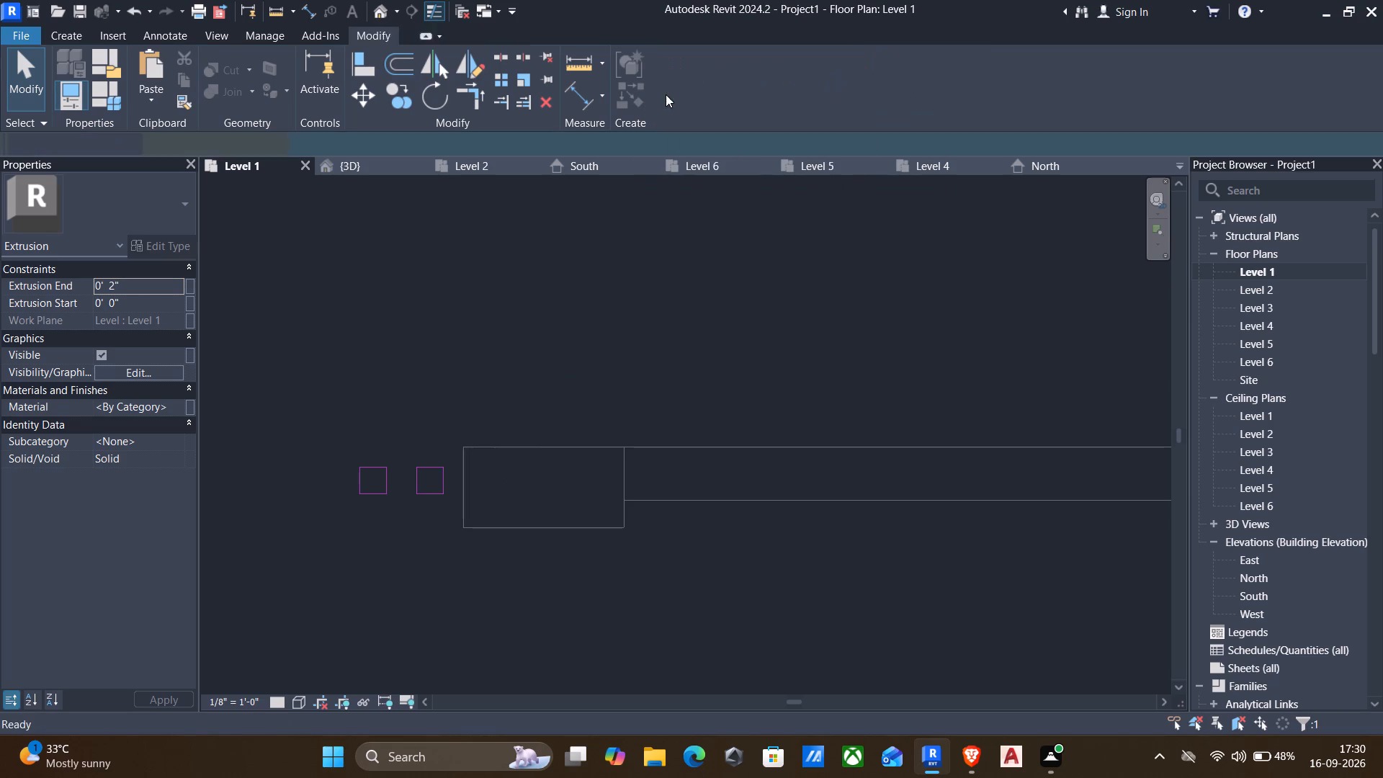
{"action": "left_click", "coordinate": [986, 71]}
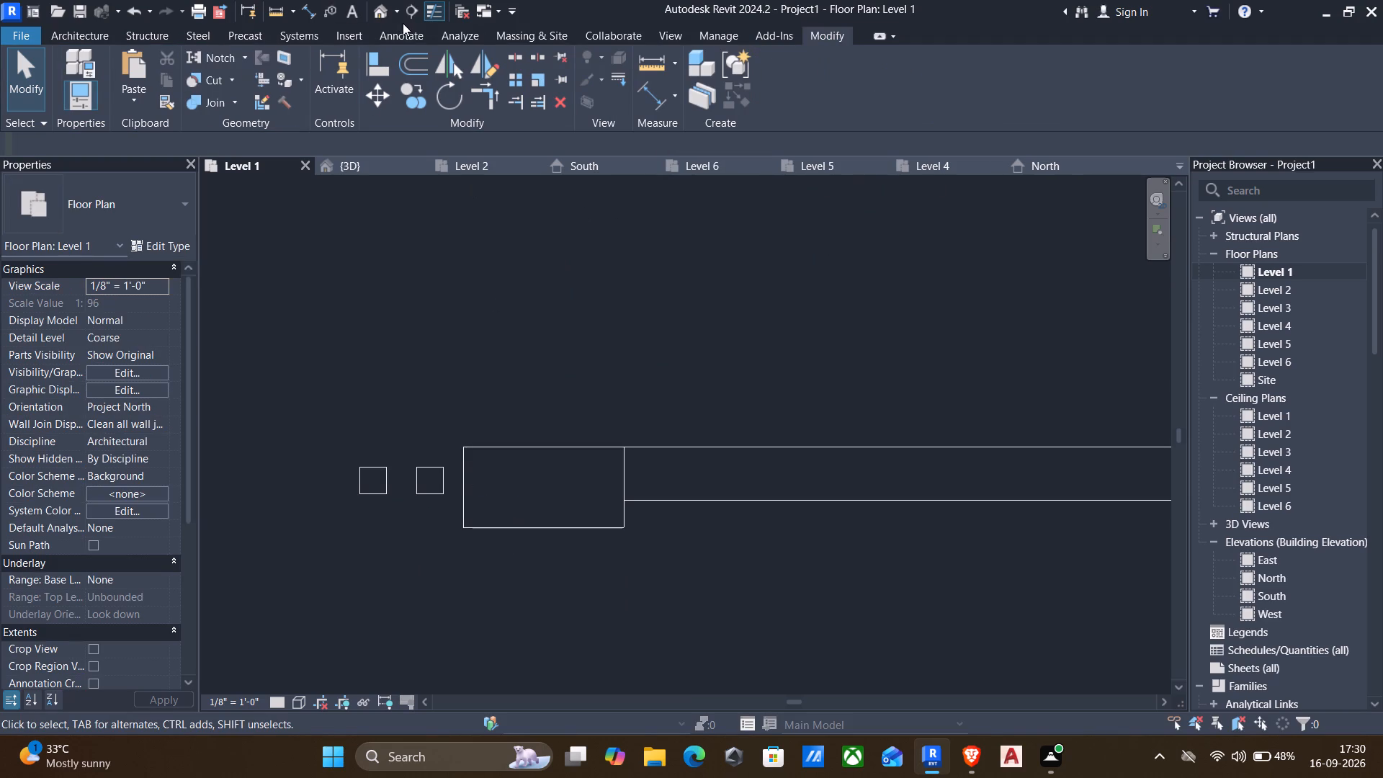
Examine the two small square extrusions beside the gate frame in the 3D view.
{"action": "left_click", "coordinate": [384, 20]}
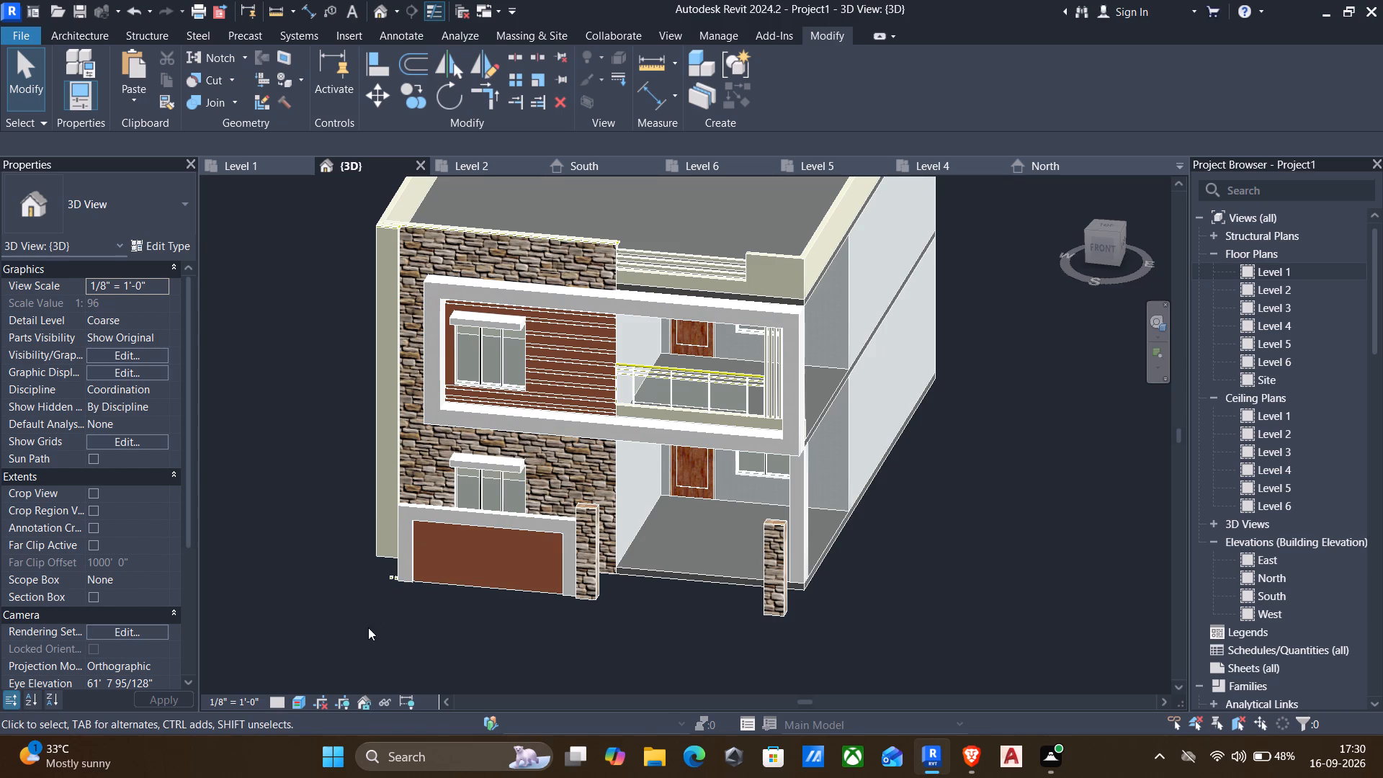
{"action": "scroll", "coordinate": [406, 545], "scroll_direction": "up", "scroll_amount": 3}
{"action": "scroll", "coordinate": [359, 624], "scroll_direction": "up", "scroll_amount": 1}
{"action": "middle_click_drag", "start_coordinate": [359, 624], "coordinate": [396, 618], "text": "shift"}
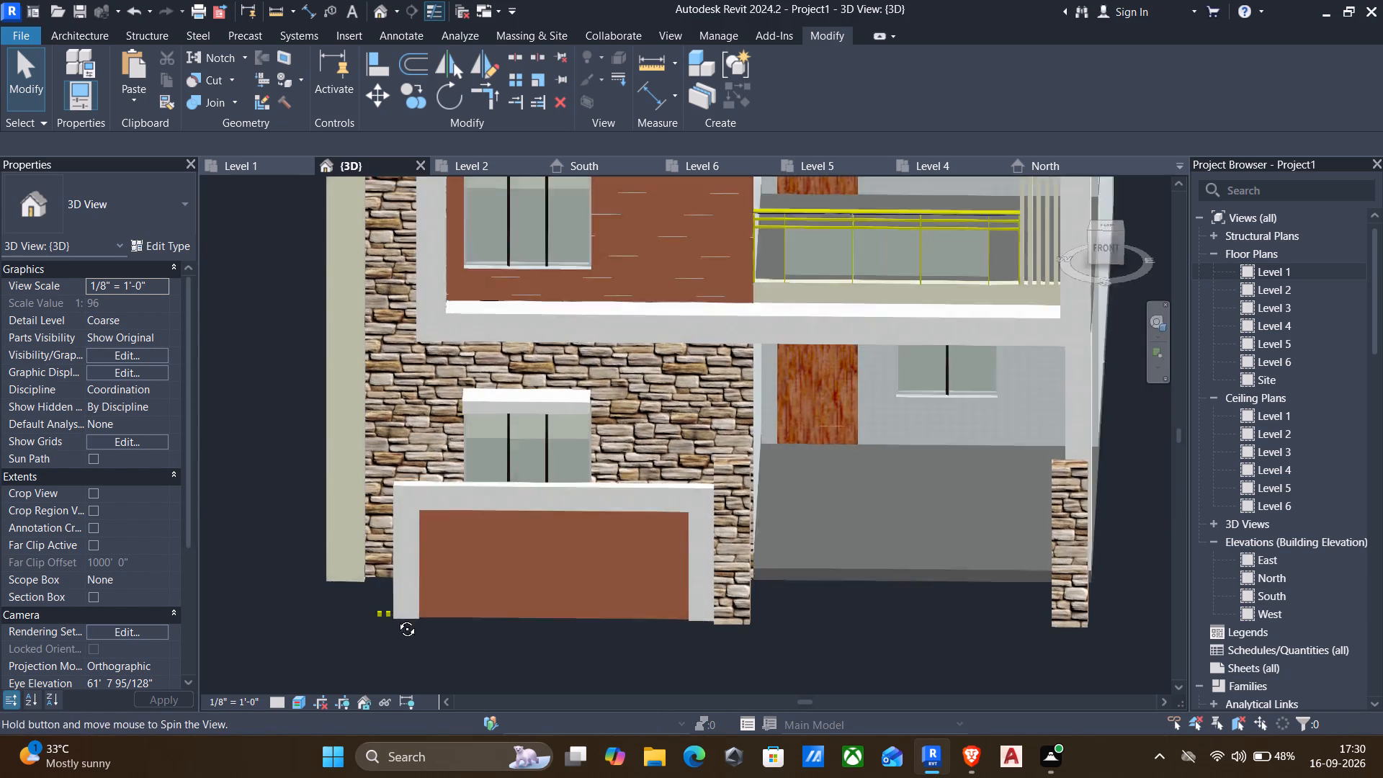
{"action": "middle_click_drag", "start_coordinate": [396, 618], "coordinate": [402, 614], "text": "shift"}
{"action": "scroll", "coordinate": [388, 621], "scroll_direction": "up", "scroll_amount": 12}
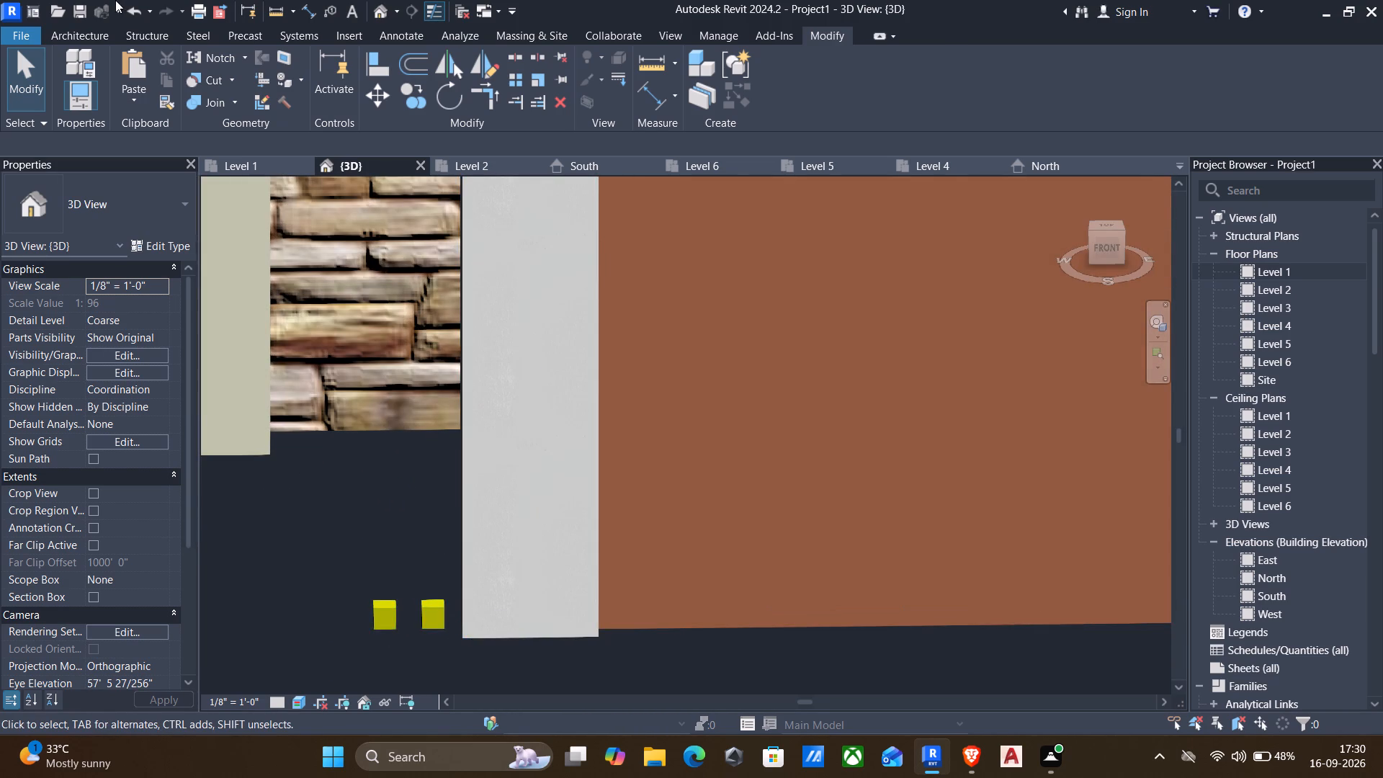
Reopen the gate model in place and show it in the Level 1 floor plan.
{"action": "left_click", "coordinate": [431, 619]}
{"action": "left_click", "coordinate": [429, 610]}
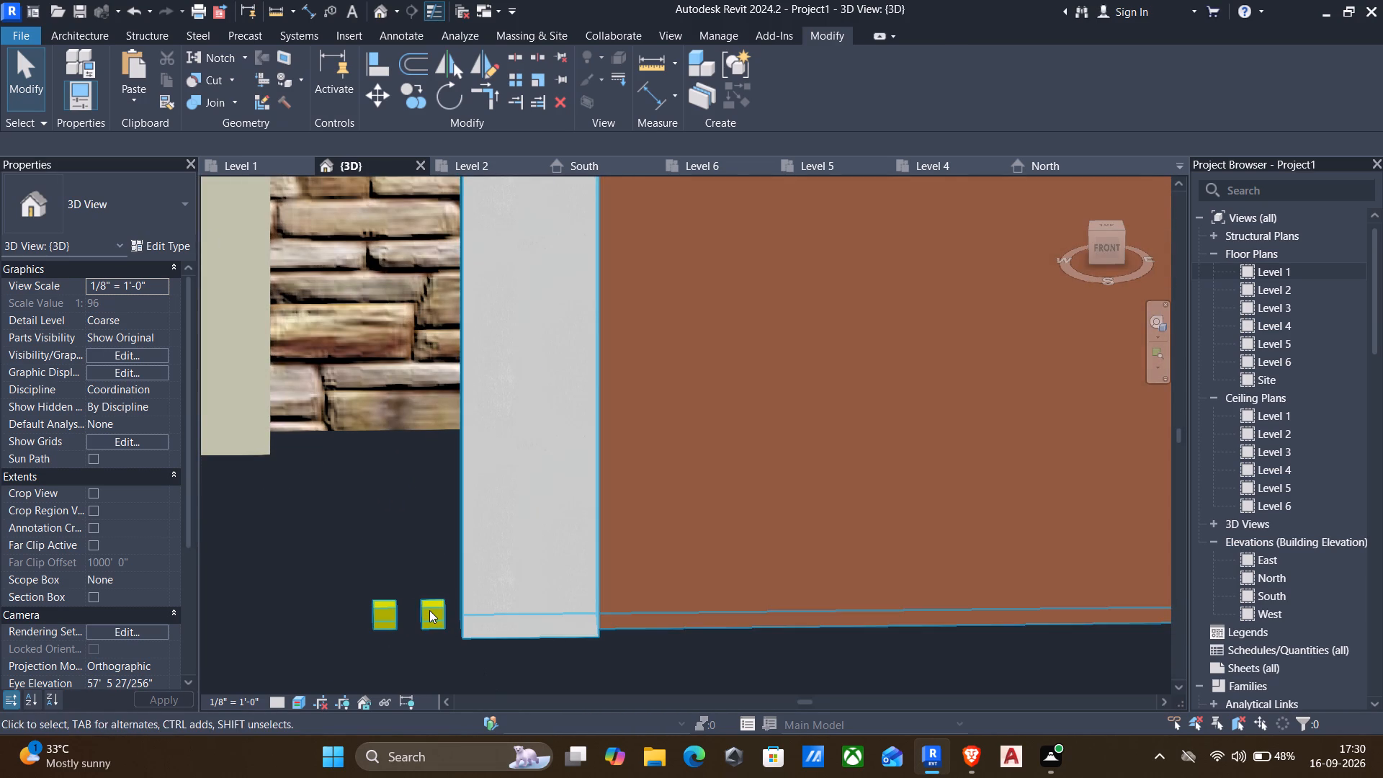
{"action": "left_click", "coordinate": [781, 76]}
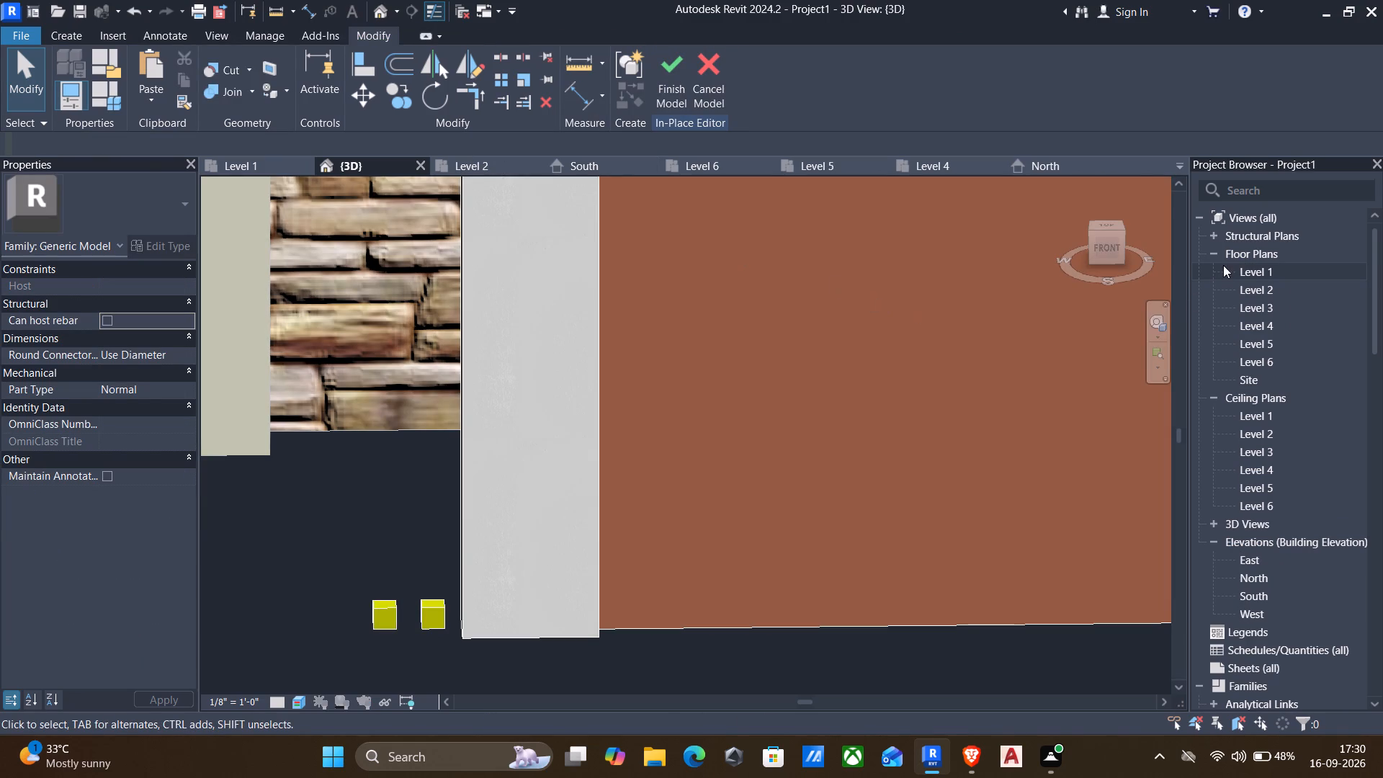
{"action": "double_click", "coordinate": [1241, 265]}
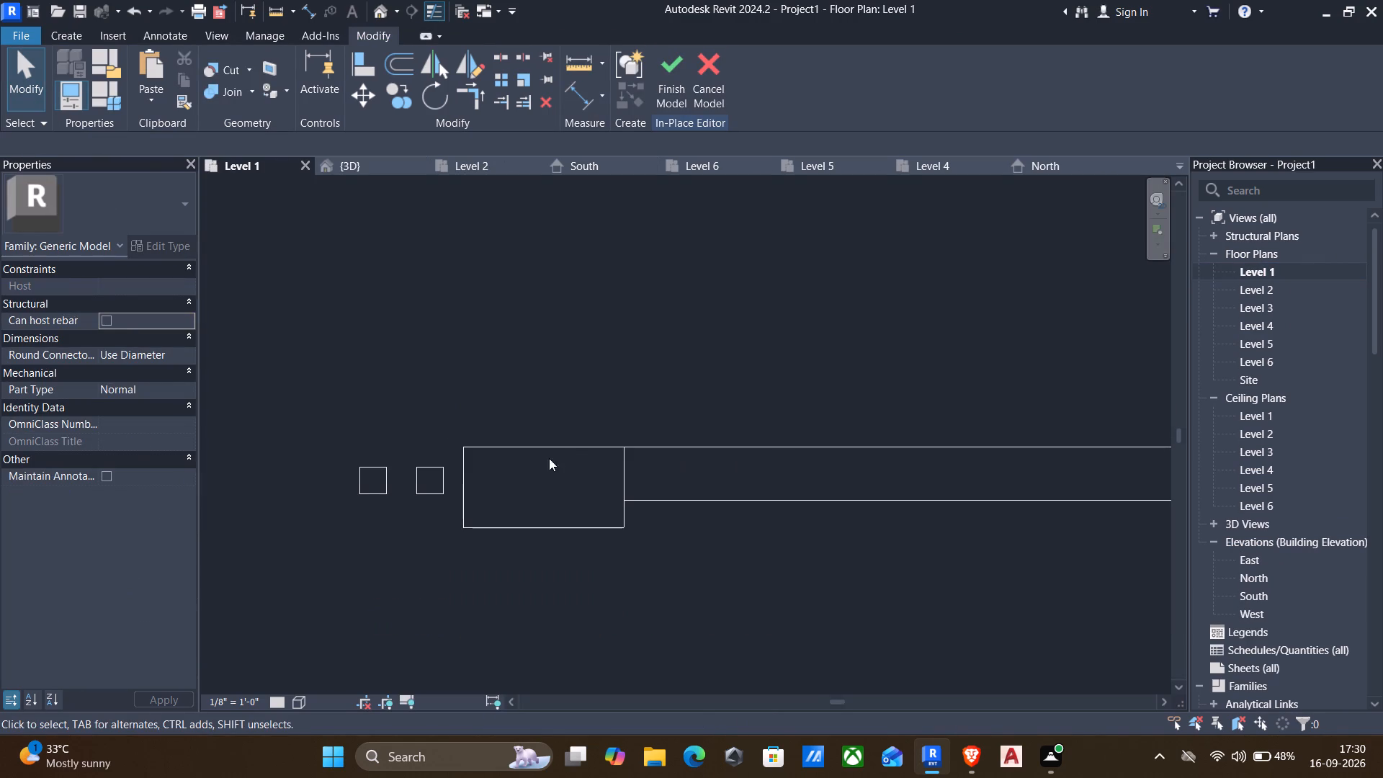
Copy the pair of 2" square extrusions about 7 1/2" horizontally away from the gate frame, with multiple copying active.
{"action": "left_click", "coordinate": [431, 486]}
{"action": "scroll", "coordinate": [368, 484], "scroll_direction": "up", "scroll_amount": 3}
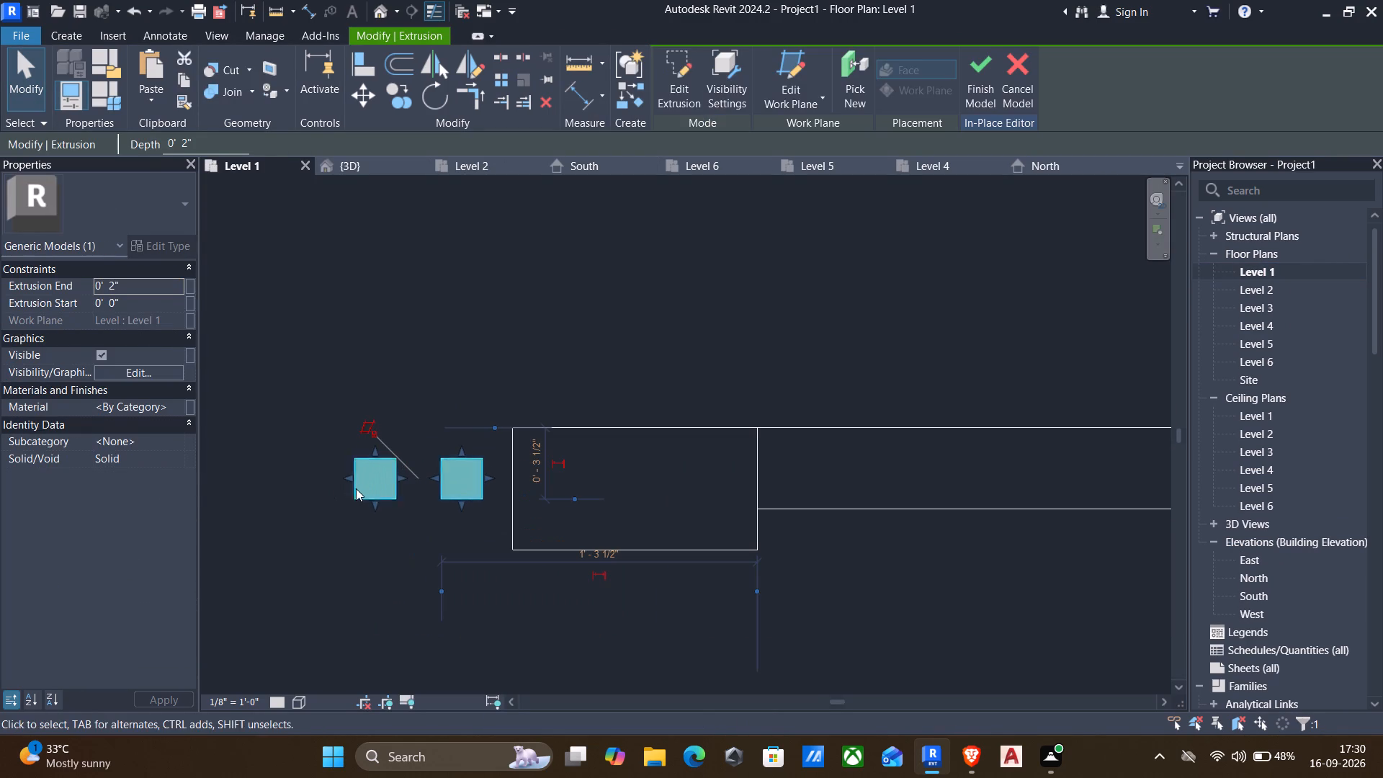
{"action": "key", "text": "Escape"}
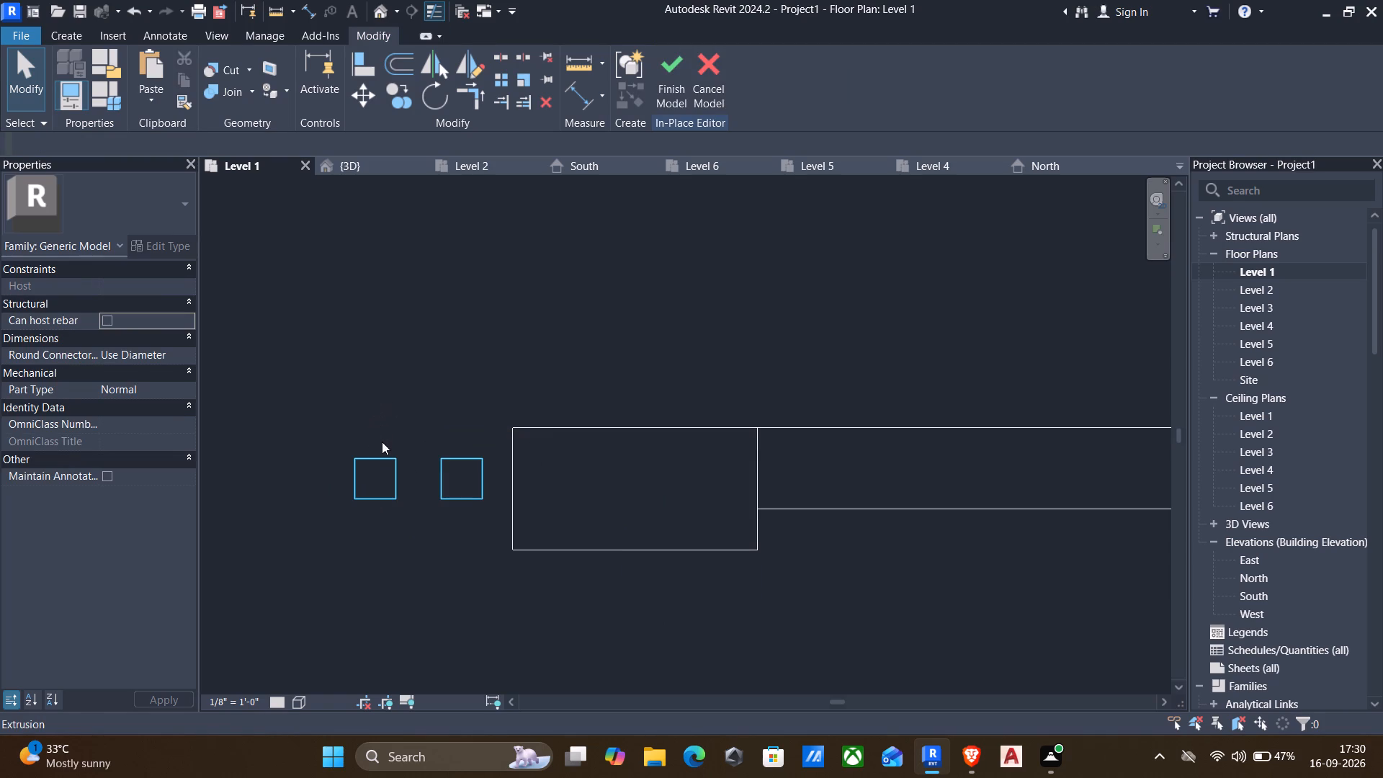
{"action": "left_click", "coordinate": [375, 453]}
{"action": "scroll", "coordinate": [432, 471], "scroll_direction": "up", "scroll_amount": 2}
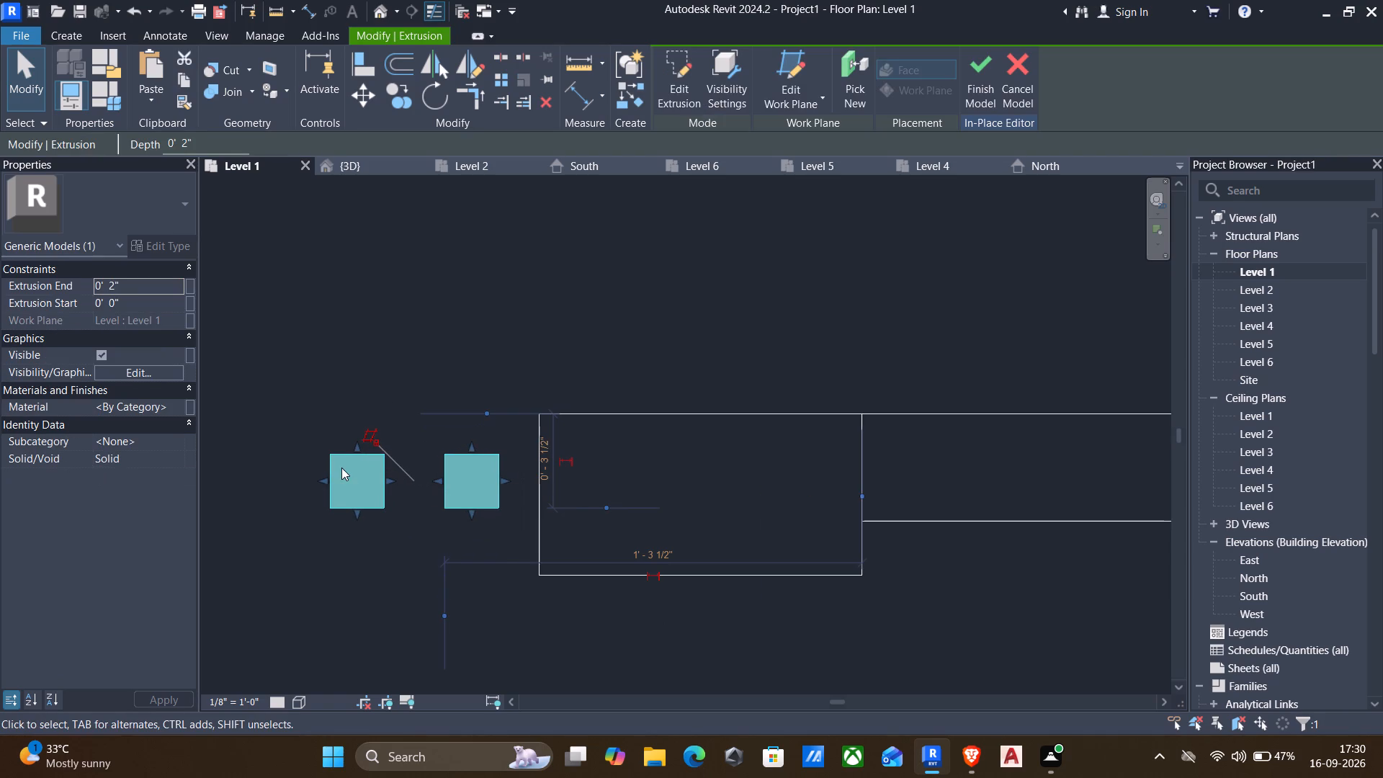
{"action": "key", "text": "Escape"}
{"action": "left_click_drag", "start_coordinate": [303, 415], "coordinate": [513, 543]}
{"action": "key", "text": "c"}
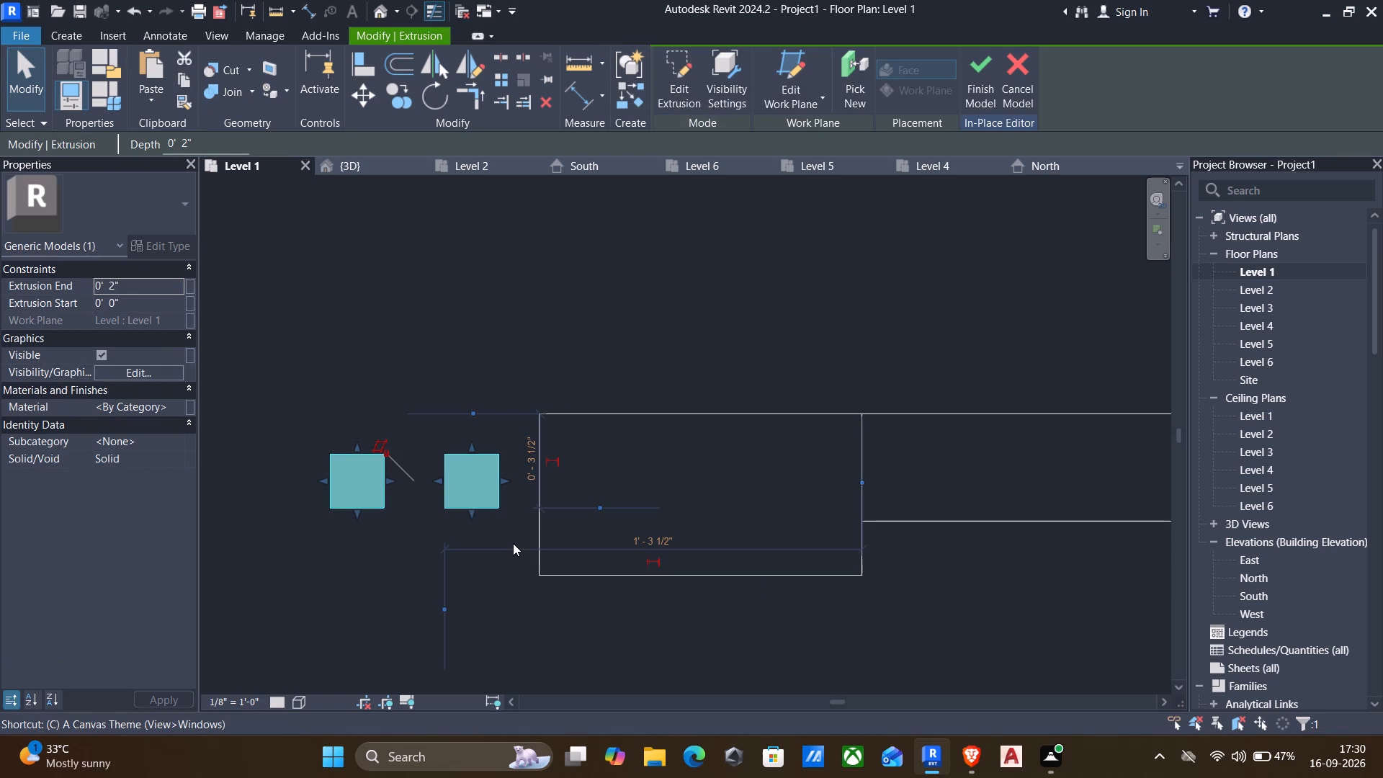
{"action": "key", "text": "o"}
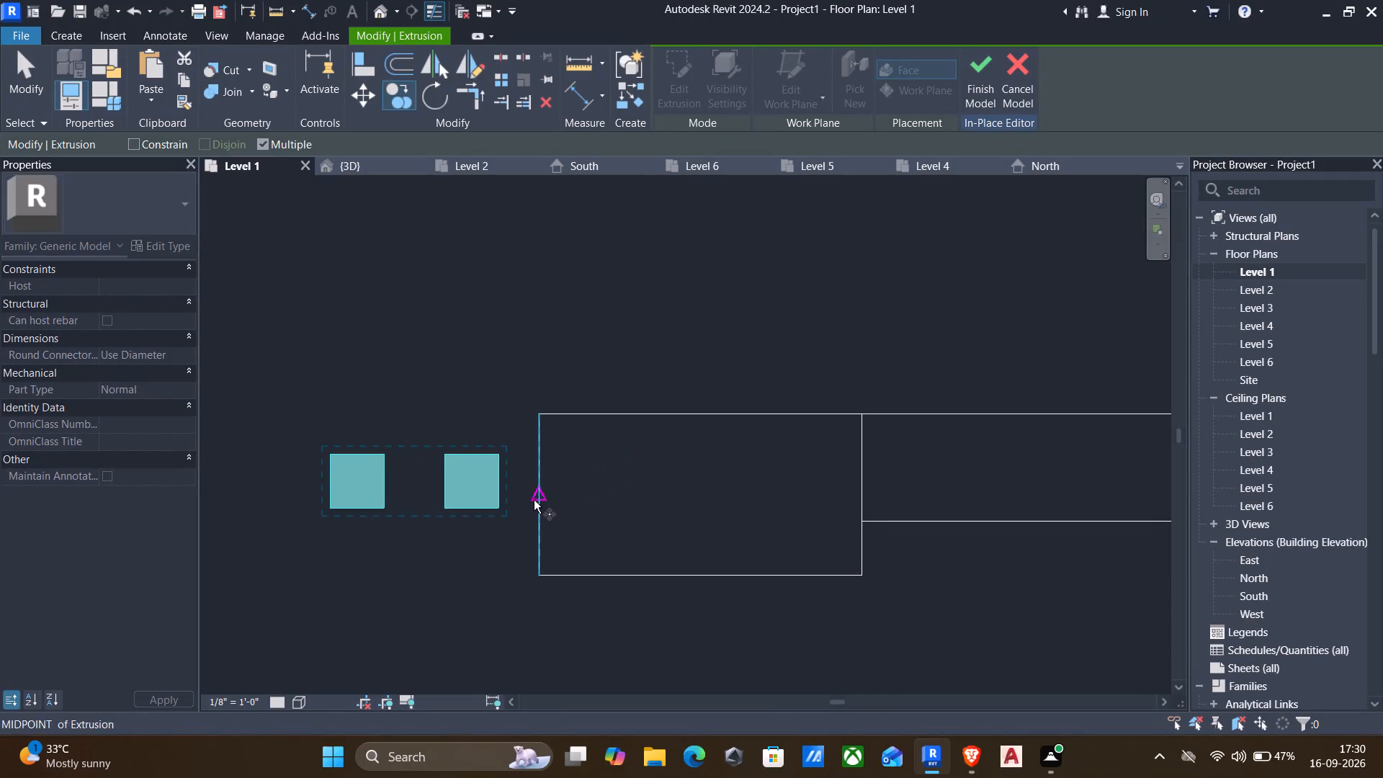
{"action": "left_click", "coordinate": [503, 508]}
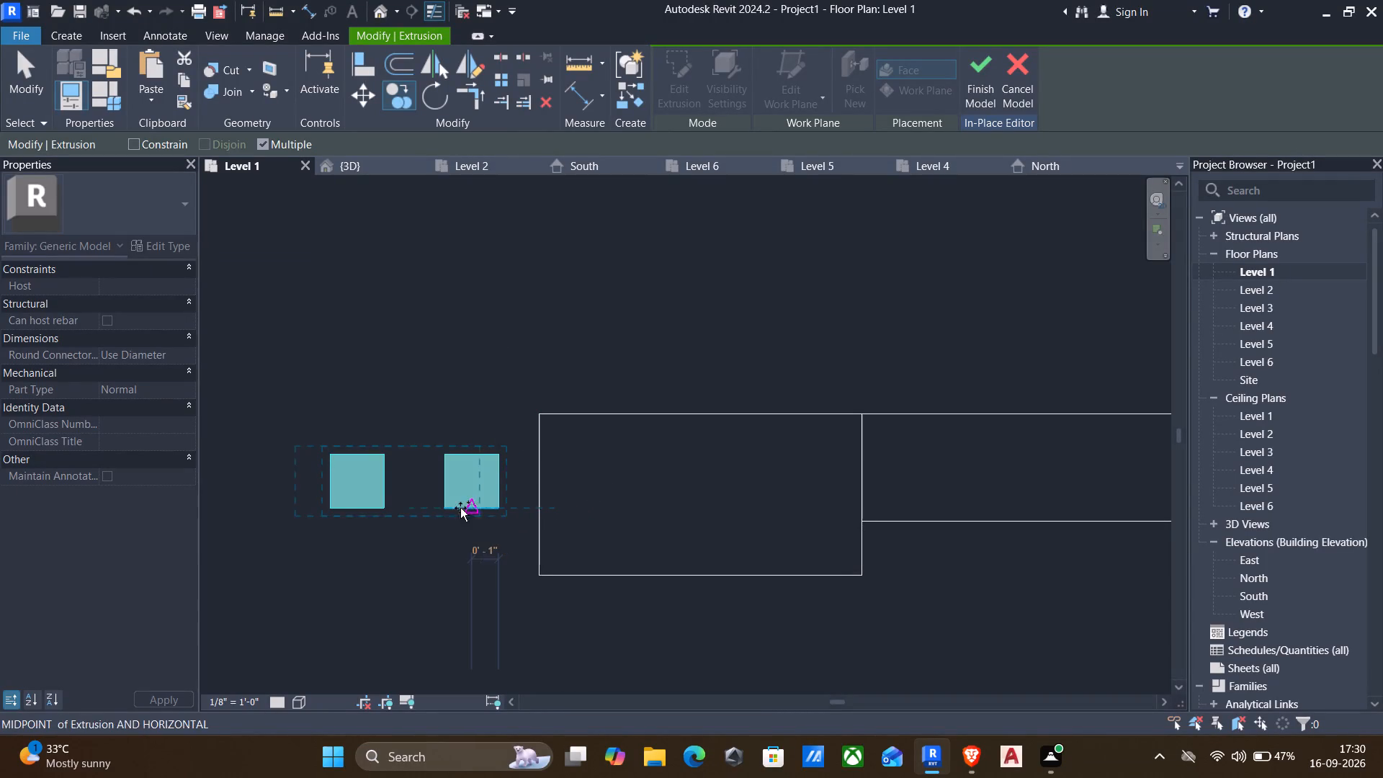
{"action": "middle_click_drag", "start_coordinate": [394, 507], "coordinate": [604, 509]}
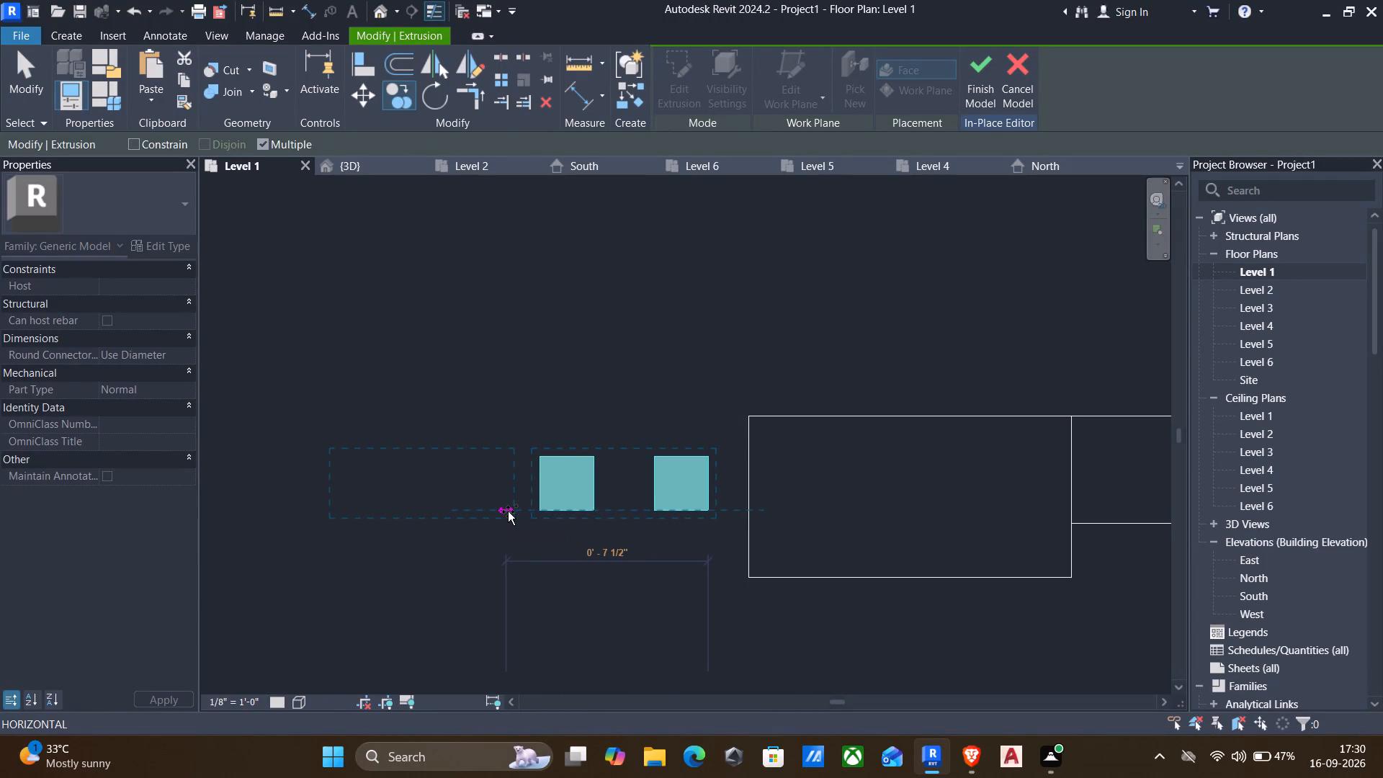
{"action": "left_click", "coordinate": [499, 517]}
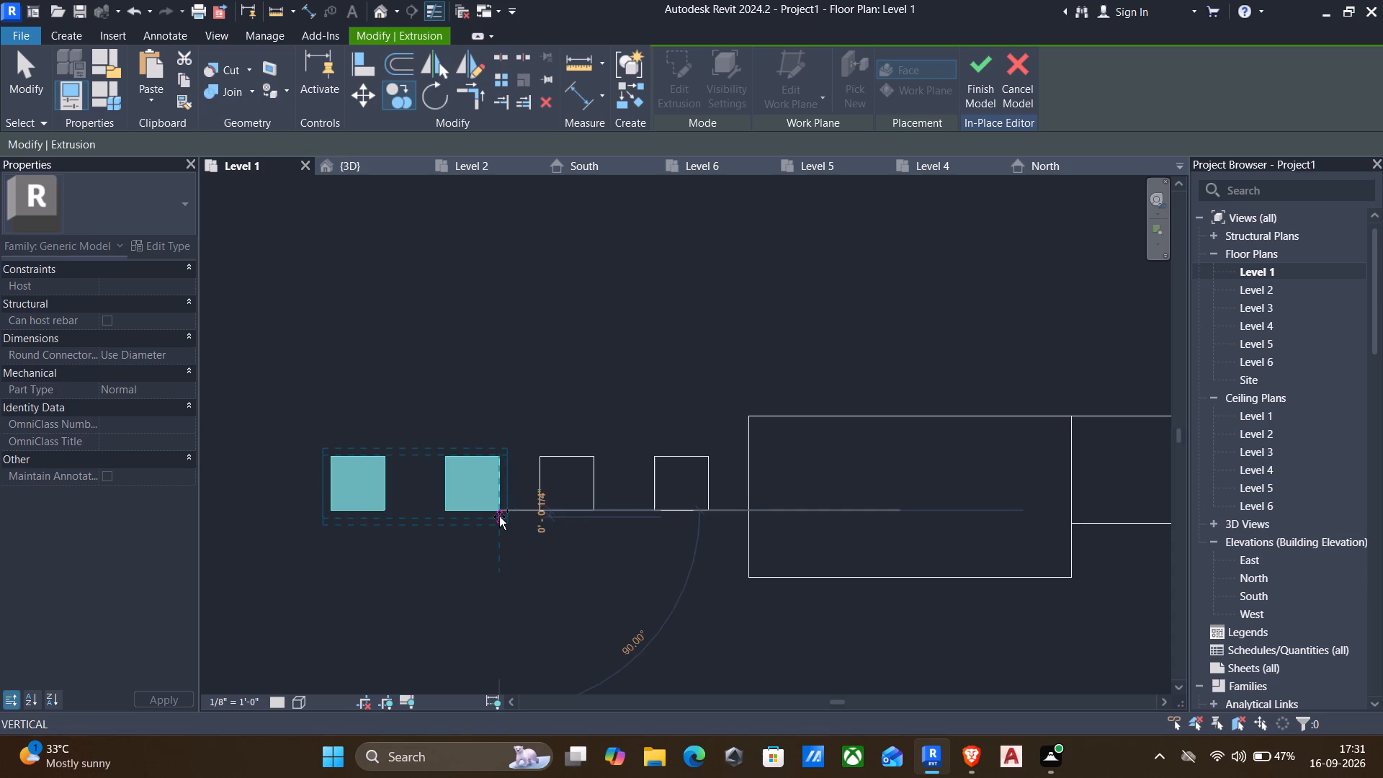
Place a second copy of the square pair about 9" farther out along the same horizontal line.
{"action": "middle_click_drag", "start_coordinate": [403, 517], "coordinate": [472, 495]}
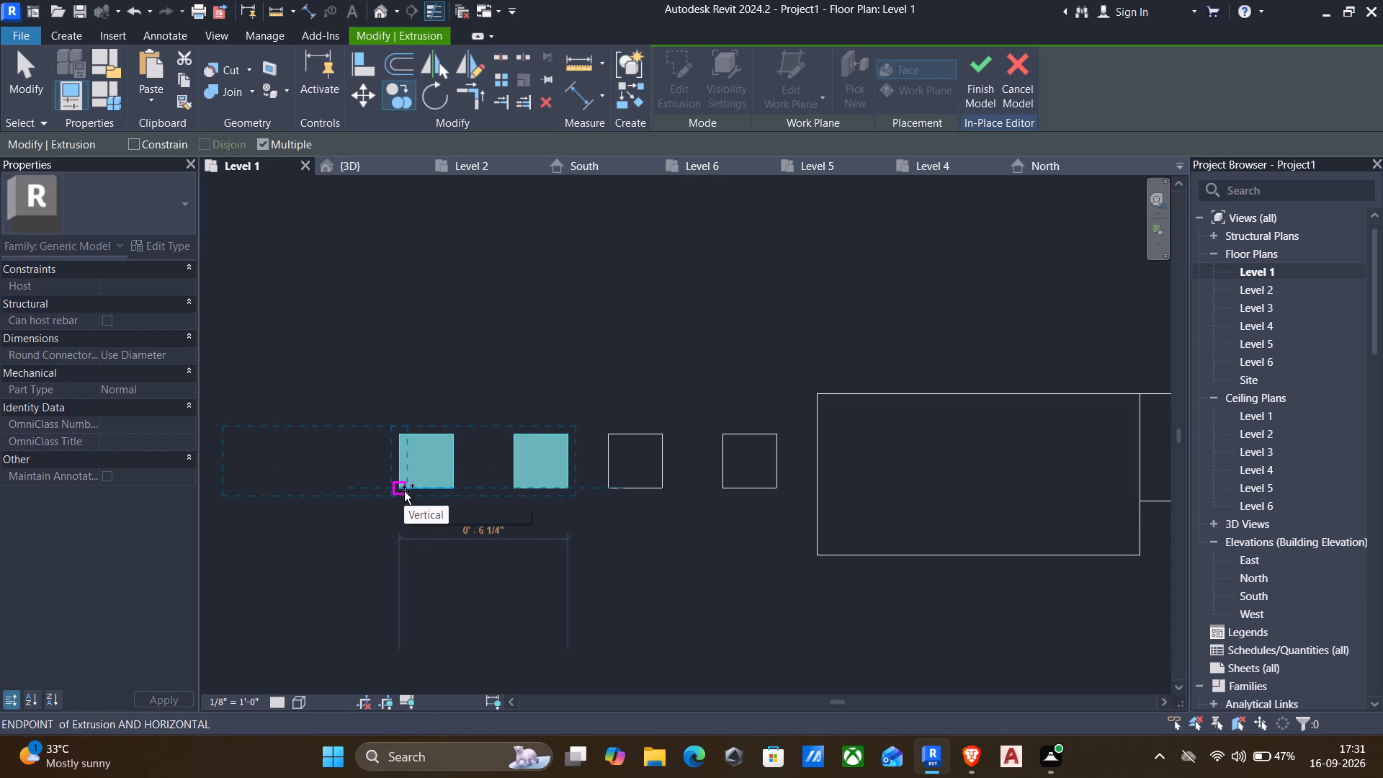
{"action": "scroll", "coordinate": [404, 491], "scroll_direction": "down", "scroll_amount": 5}
{"action": "middle_click_drag", "start_coordinate": [403, 494], "coordinate": [403, 496]}
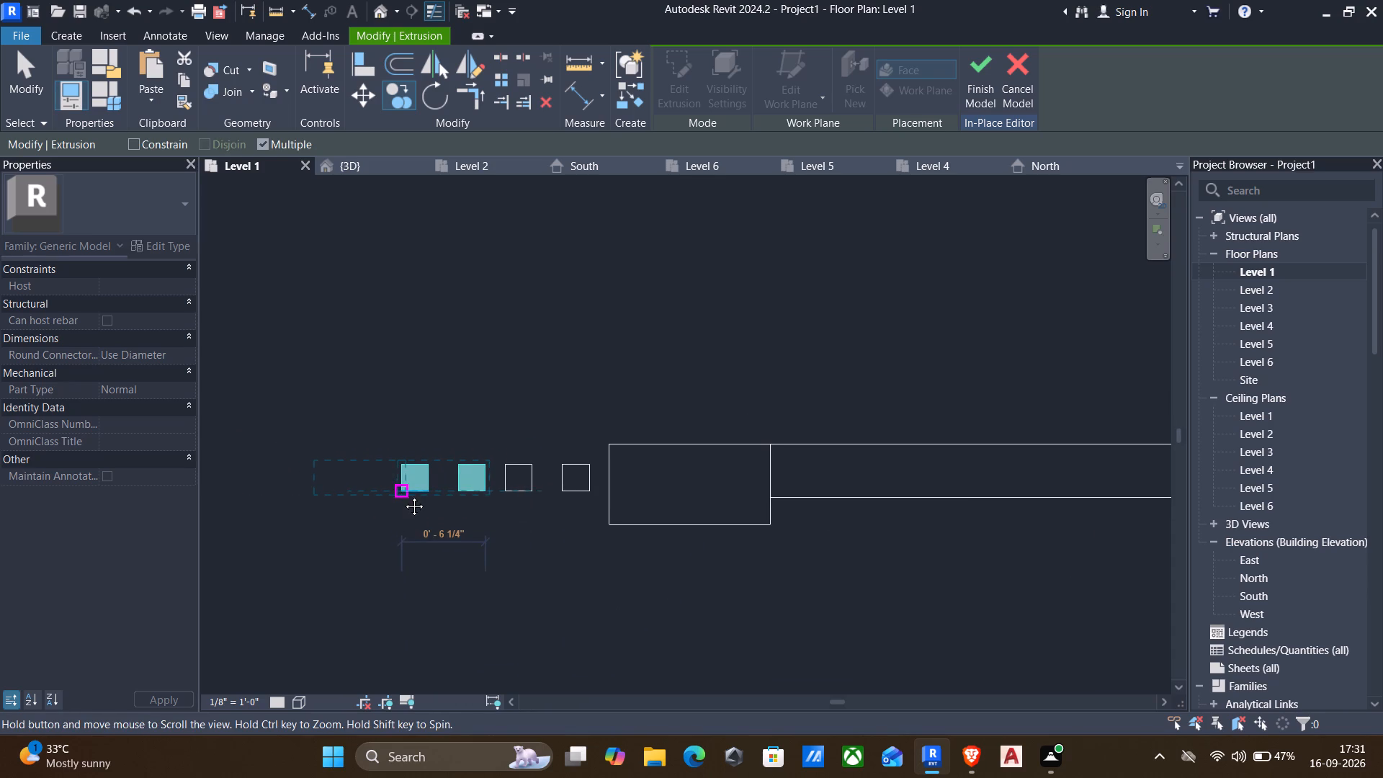
{"action": "middle_click_drag", "start_coordinate": [403, 496], "coordinate": [409, 592]}
{"action": "scroll", "coordinate": [409, 592], "scroll_direction": "down", "scroll_amount": 8}
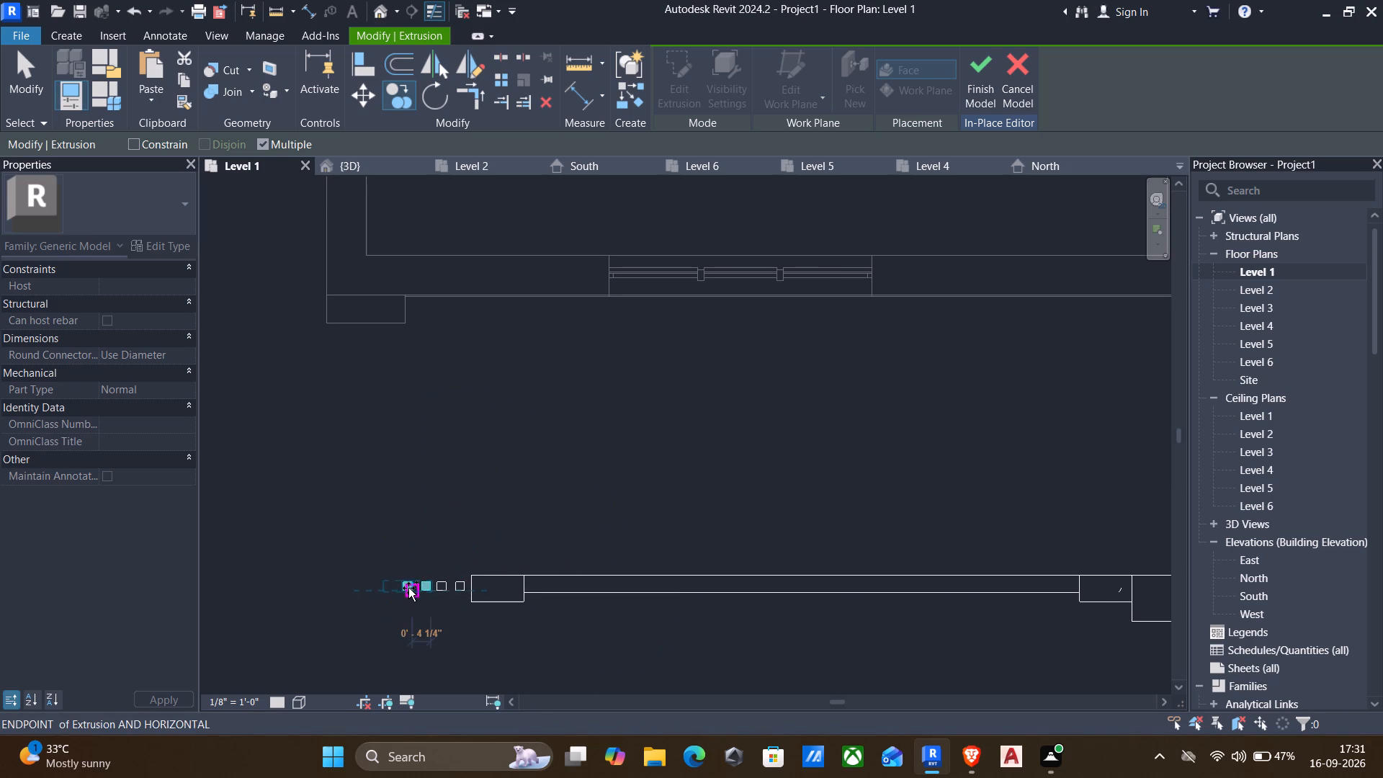
{"action": "scroll", "coordinate": [408, 589], "scroll_direction": "up", "scroll_amount": 3}
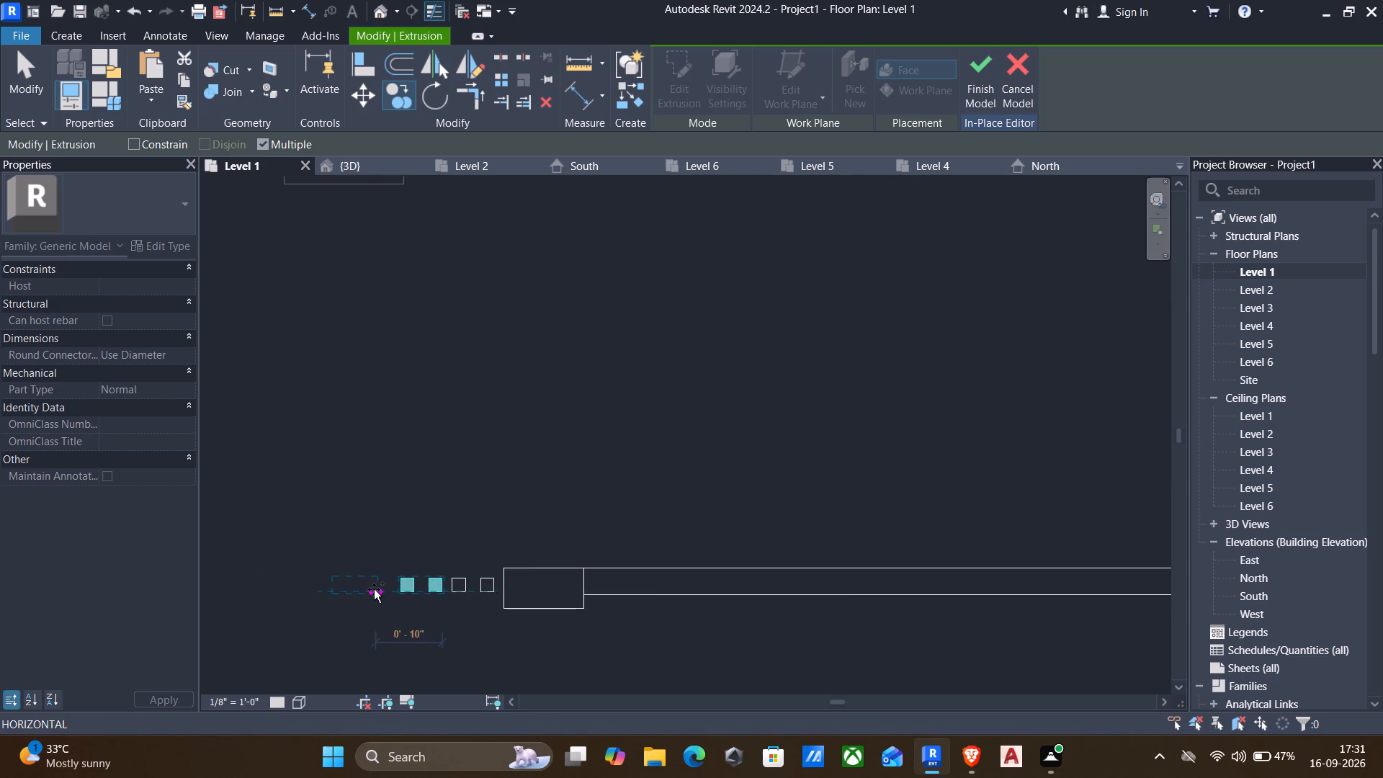
{"action": "scroll", "coordinate": [374, 589], "scroll_direction": "up", "scroll_amount": 3}
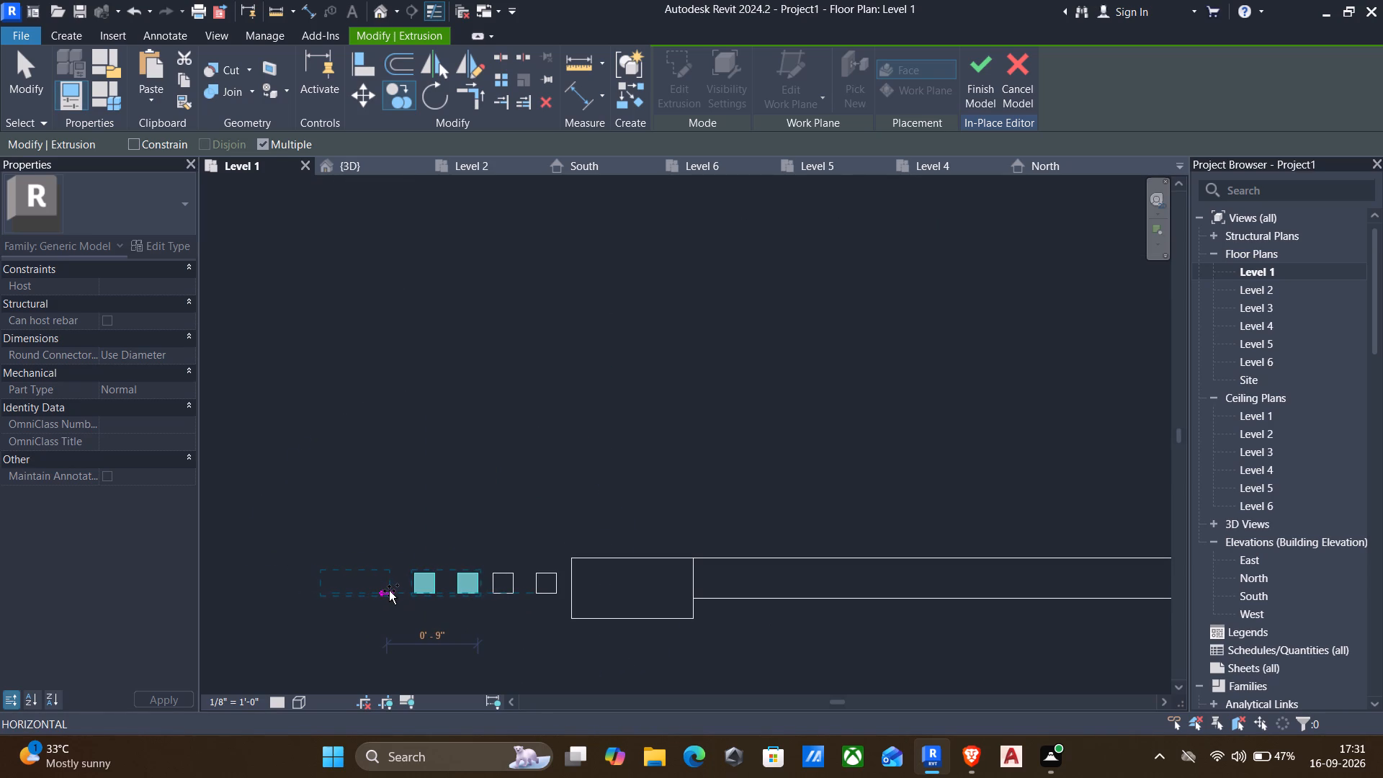
{"action": "left_click", "coordinate": [389, 591]}
Add two more copies of the square pair along the row, offset about 9" and 10", and end the copying.
{"action": "middle_click_drag", "start_coordinate": [390, 592], "coordinate": [643, 564]}
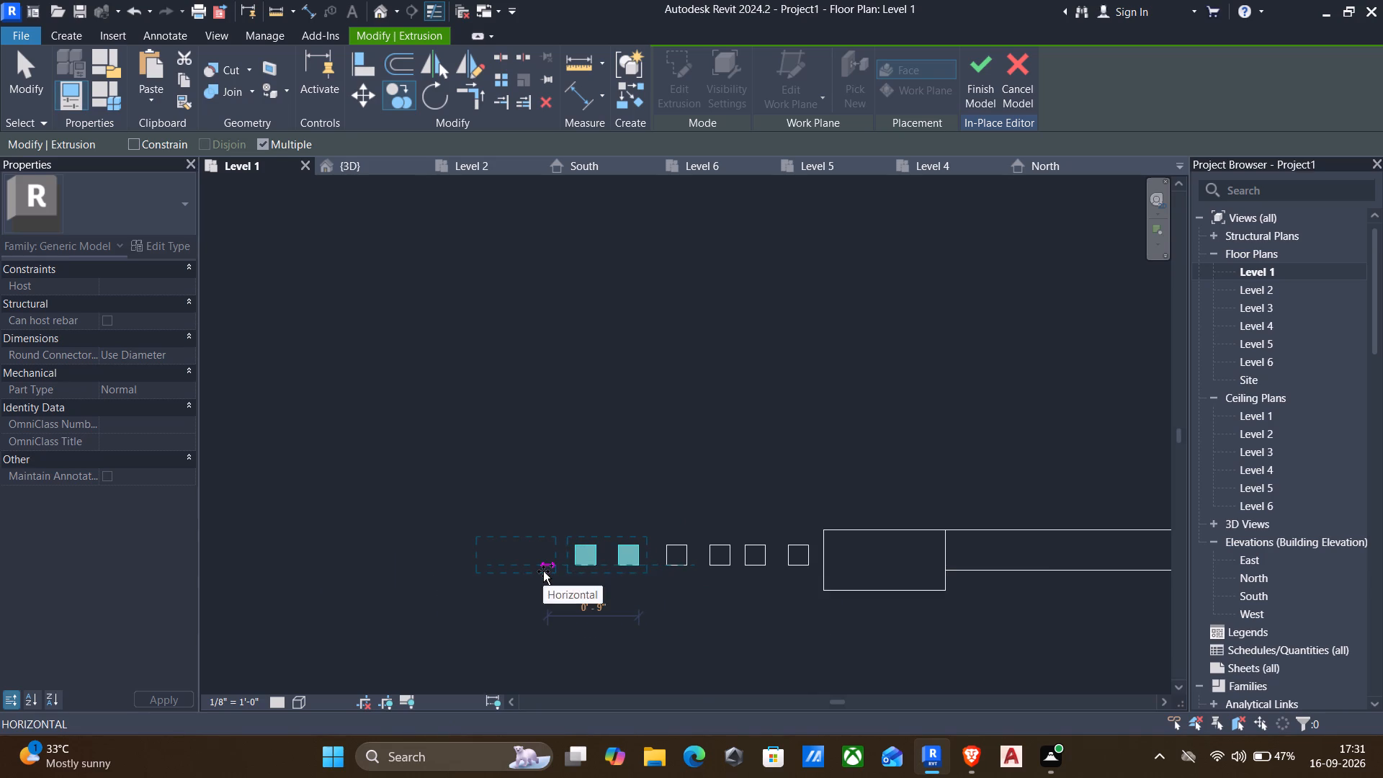
{"action": "left_click", "coordinate": [543, 571]}
{"action": "scroll", "coordinate": [540, 586], "scroll_direction": "down", "scroll_amount": 2}
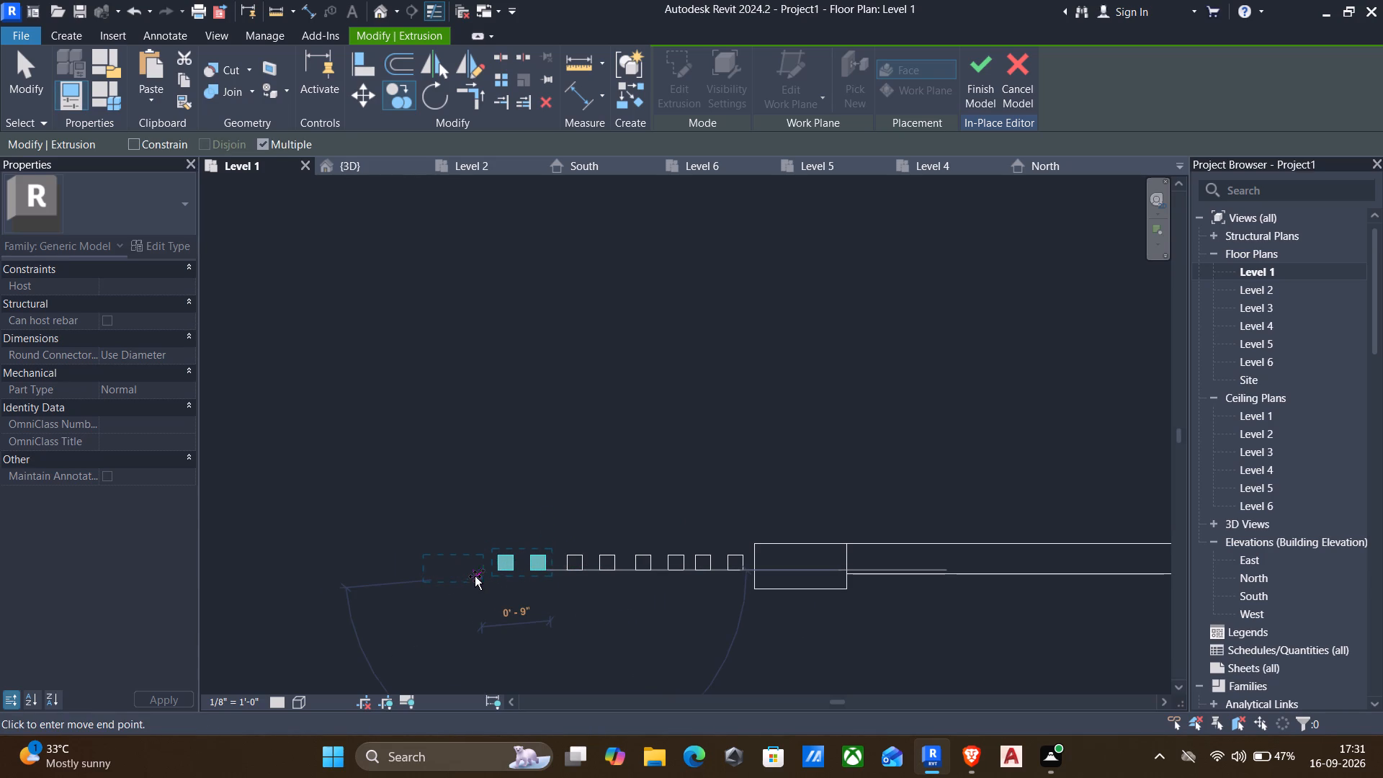
{"action": "scroll", "coordinate": [470, 560], "scroll_direction": "up", "scroll_amount": 2}
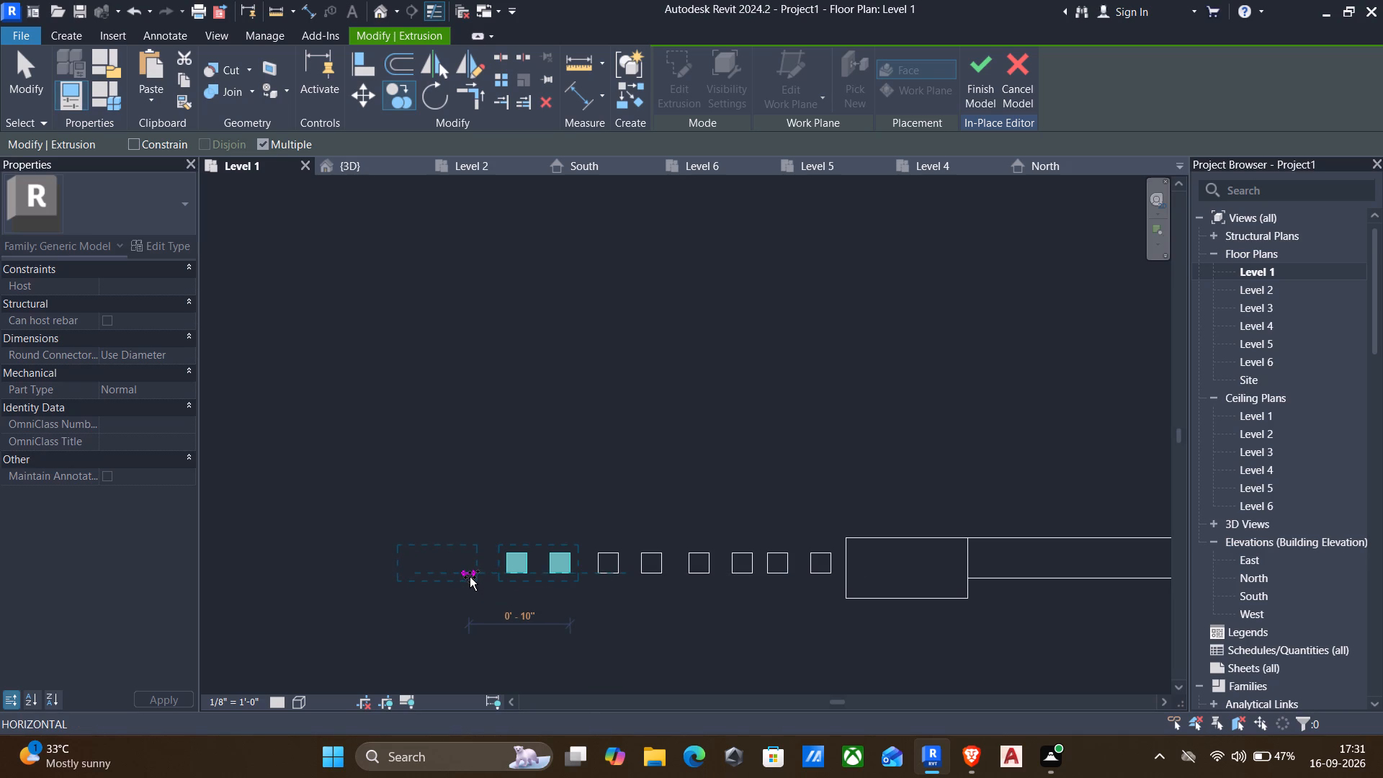
{"action": "left_click", "coordinate": [470, 577]}
{"action": "scroll", "coordinate": [473, 577], "scroll_direction": "down", "scroll_amount": 7}
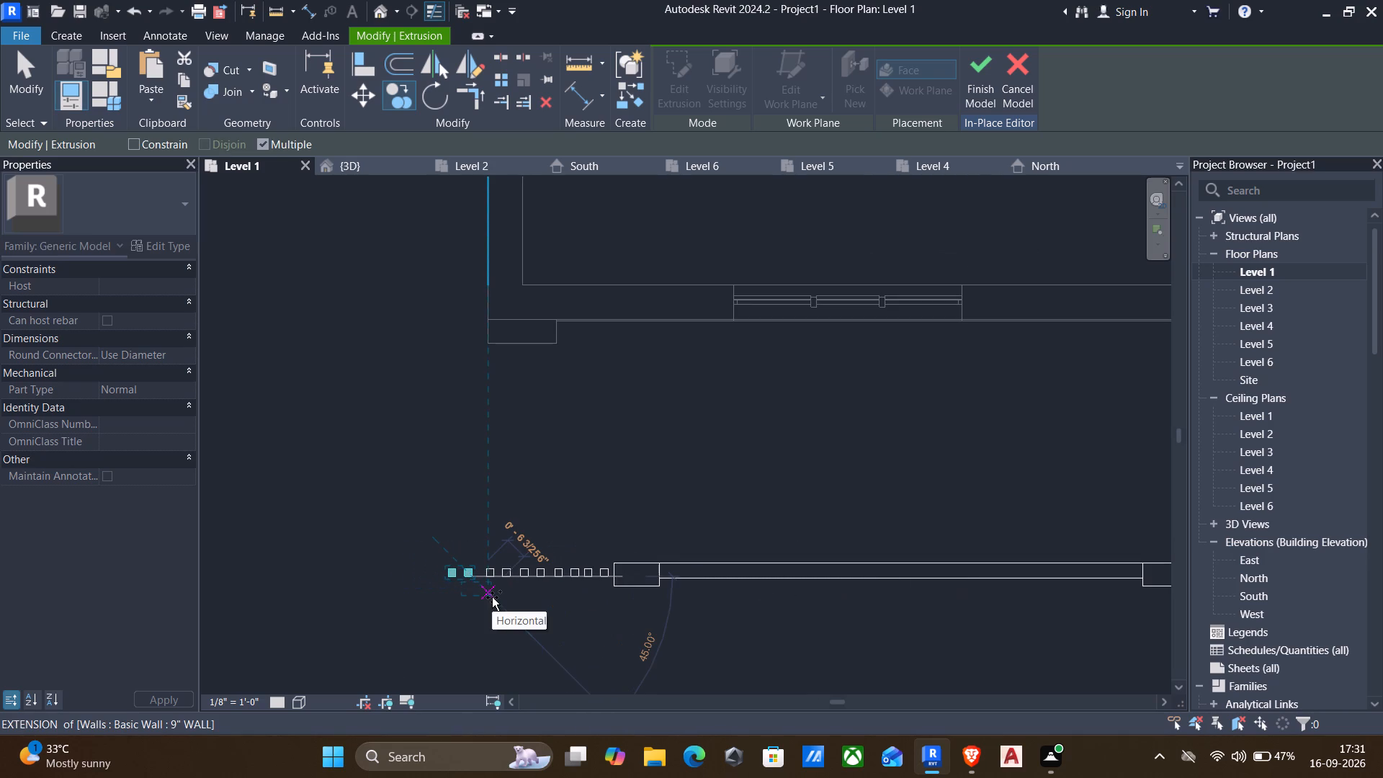
{"action": "key", "text": "Escape"}
{"action": "key", "text": "Escape"}
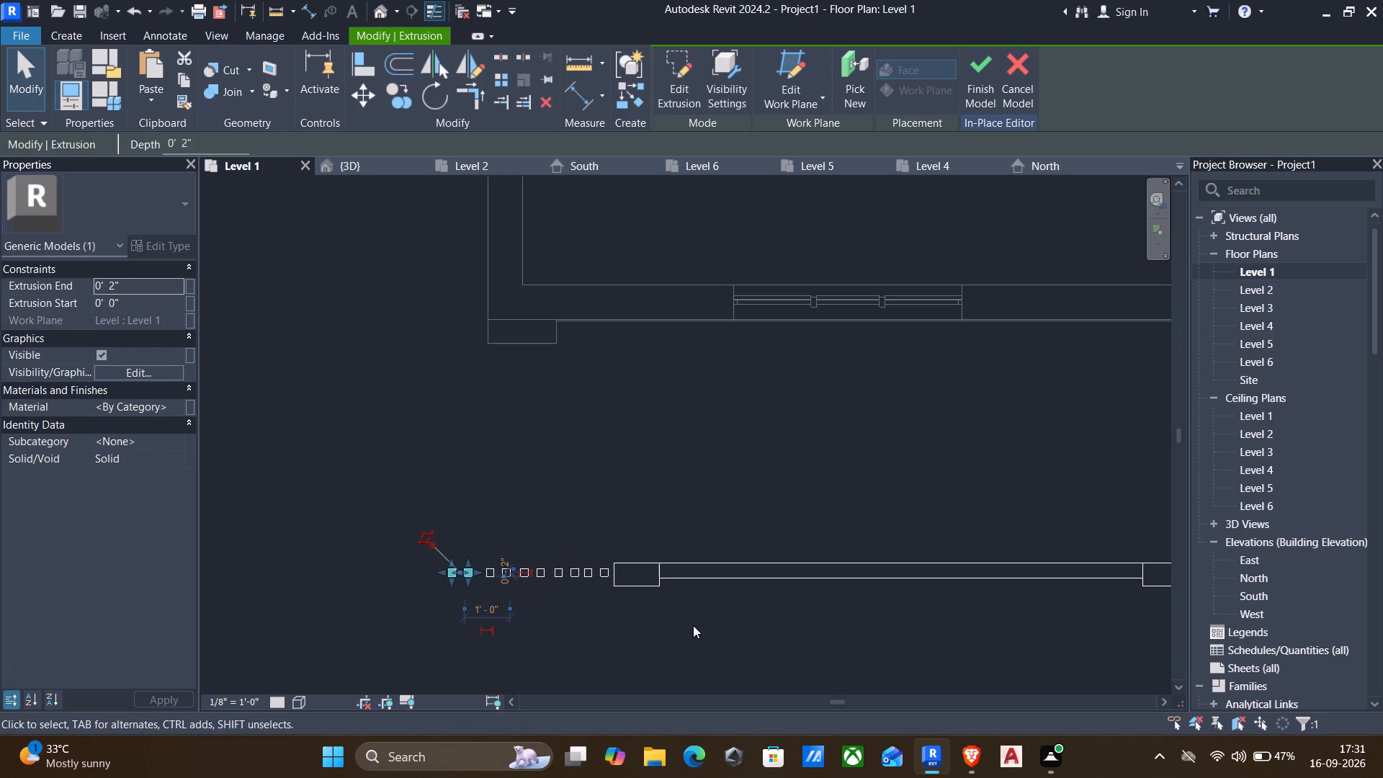
Nudge the outermost pair of squares slightly toward the gate frame to tighten its gap to the neighbouring pair.
{"action": "scroll", "coordinate": [493, 564], "scroll_direction": "up", "scroll_amount": 6}
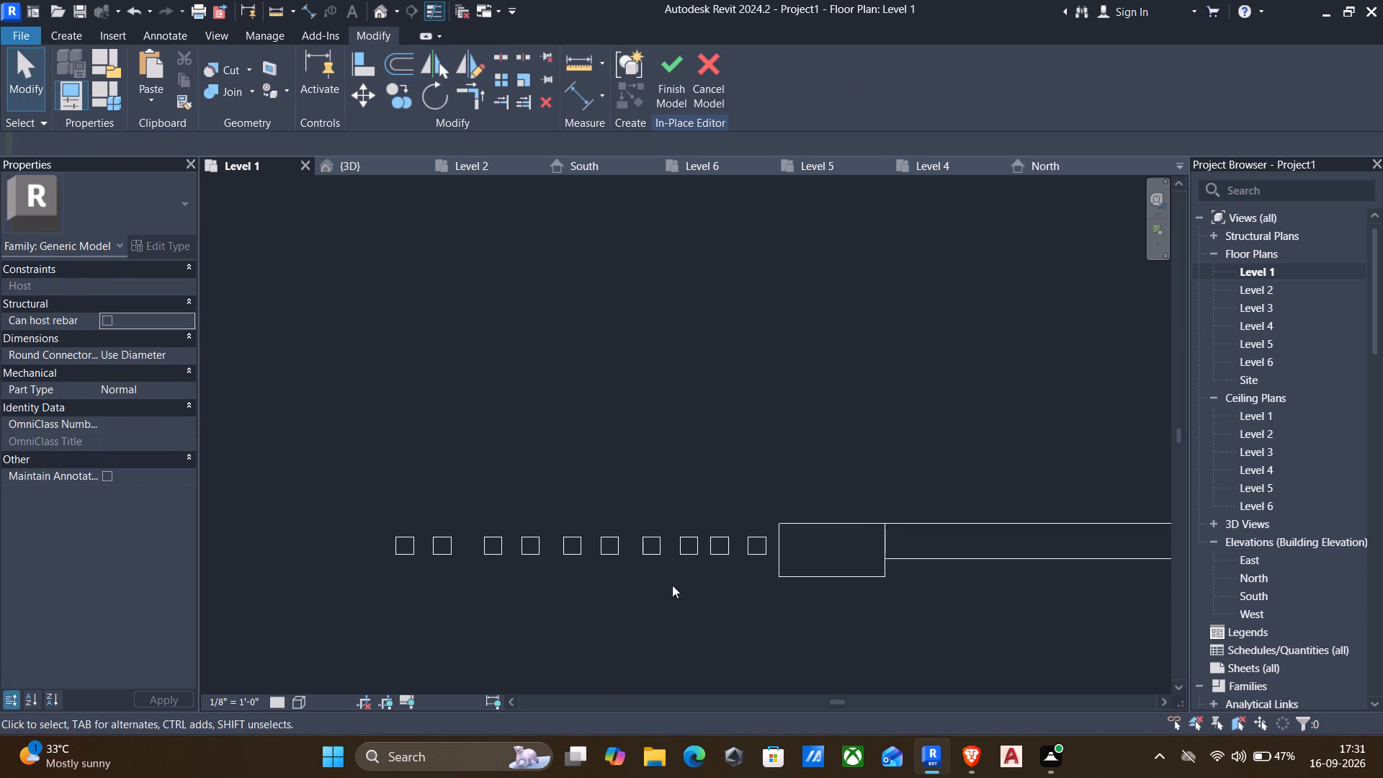
{"action": "scroll", "coordinate": [689, 554], "scroll_direction": "up", "scroll_amount": 2}
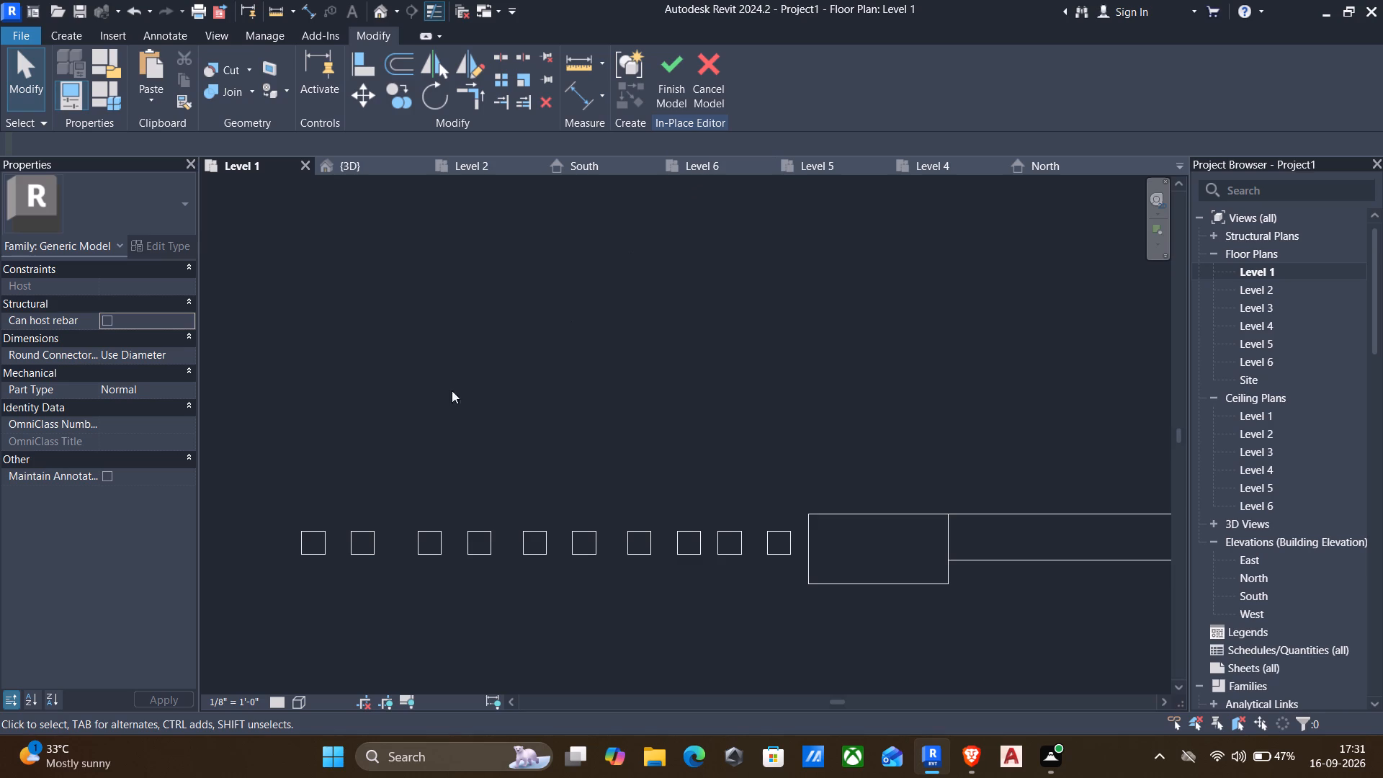
{"action": "left_click", "coordinate": [140, 153]}
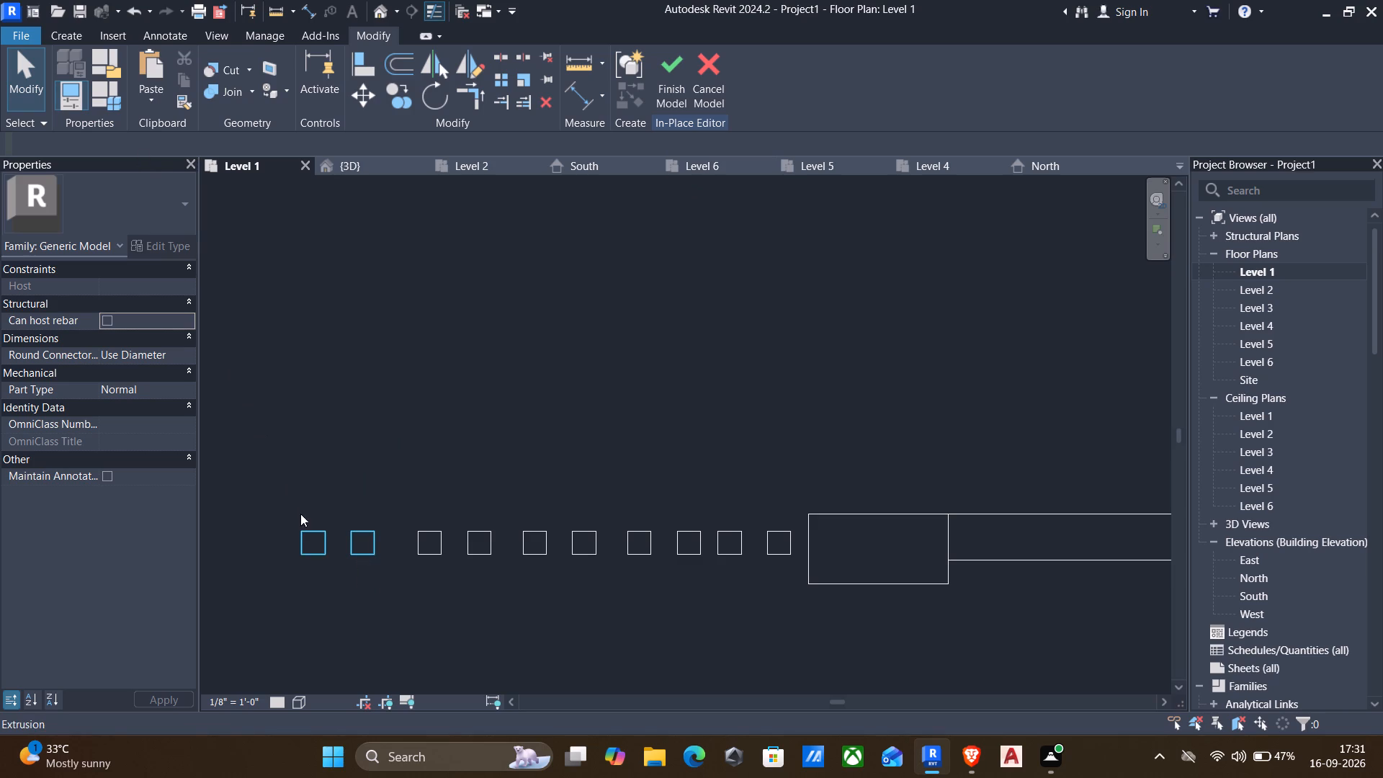
{"action": "left_click", "coordinate": [367, 545]}
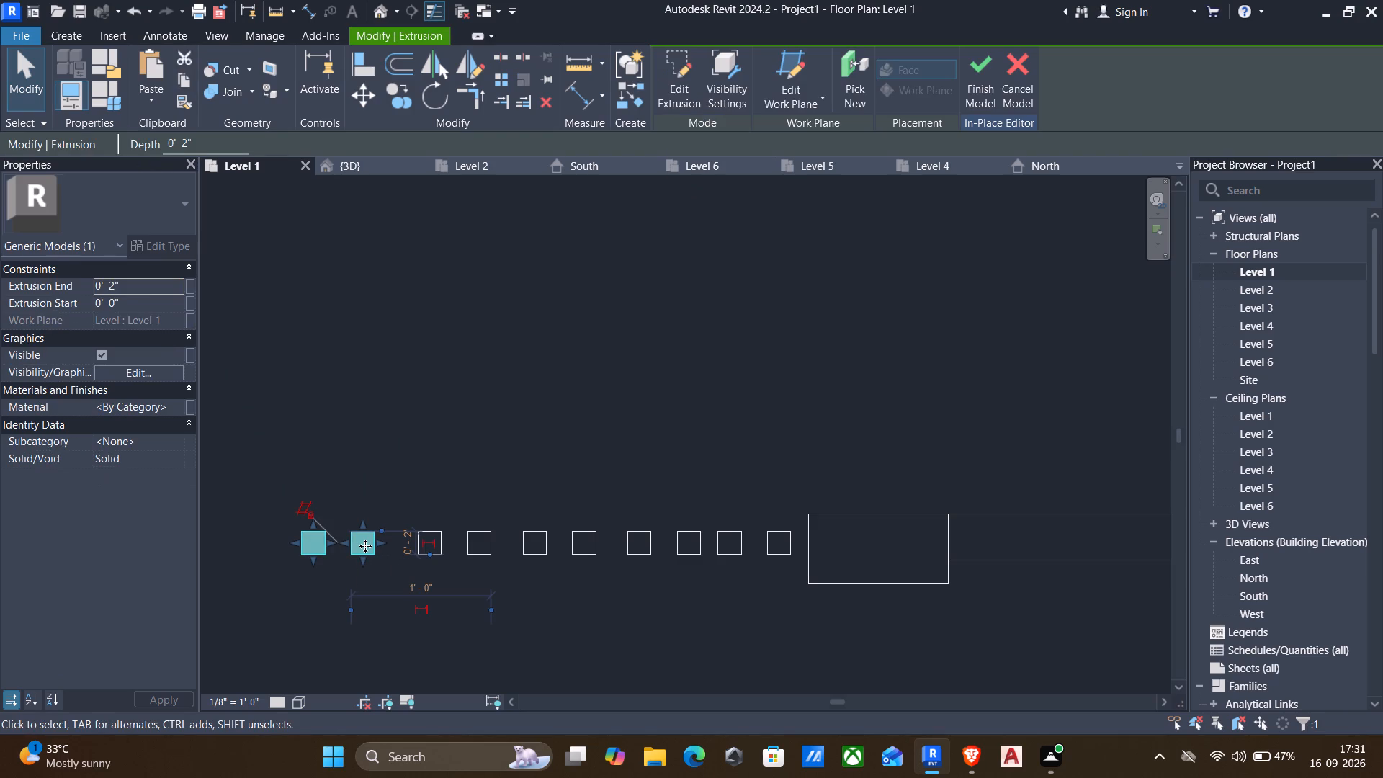
{"action": "key", "text": "Right"}
{"action": "key", "text": "Right"}
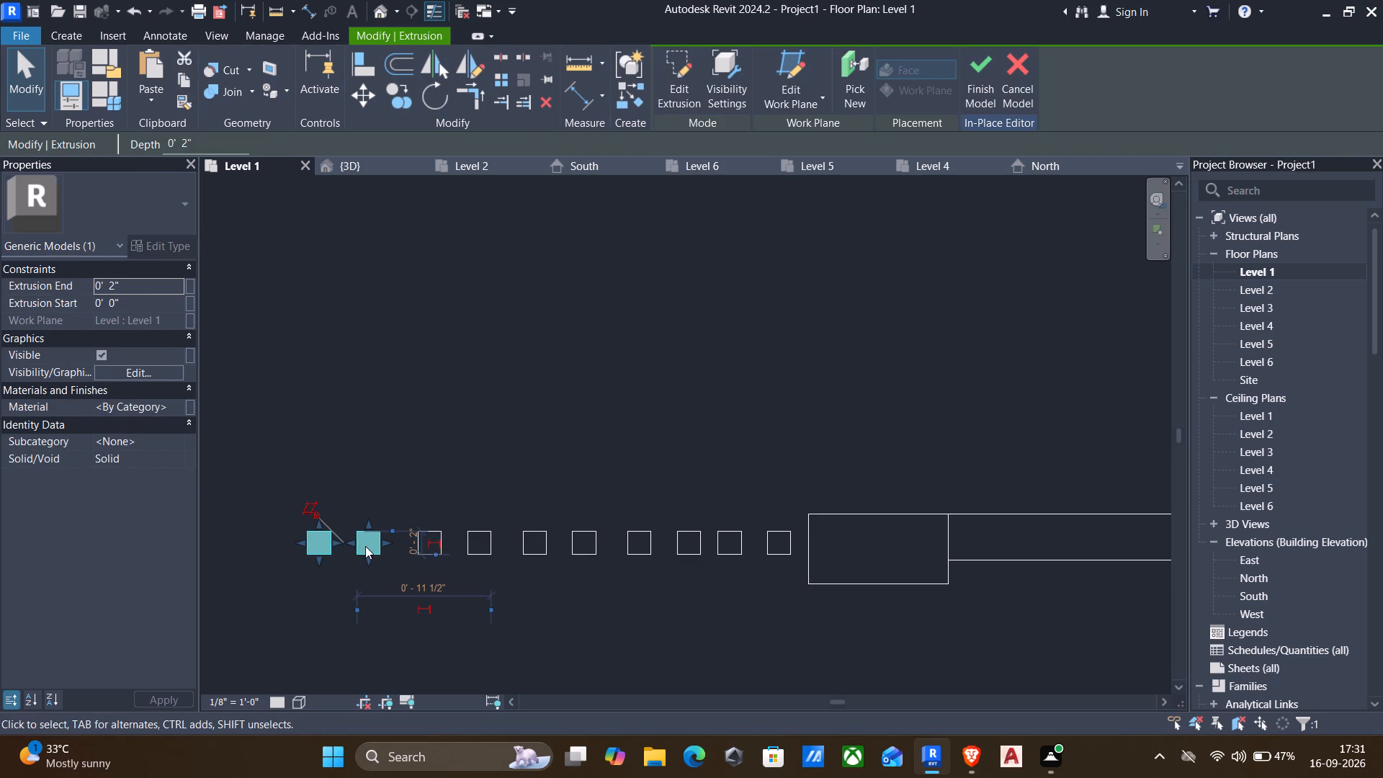
{"action": "key", "text": "Escape"}
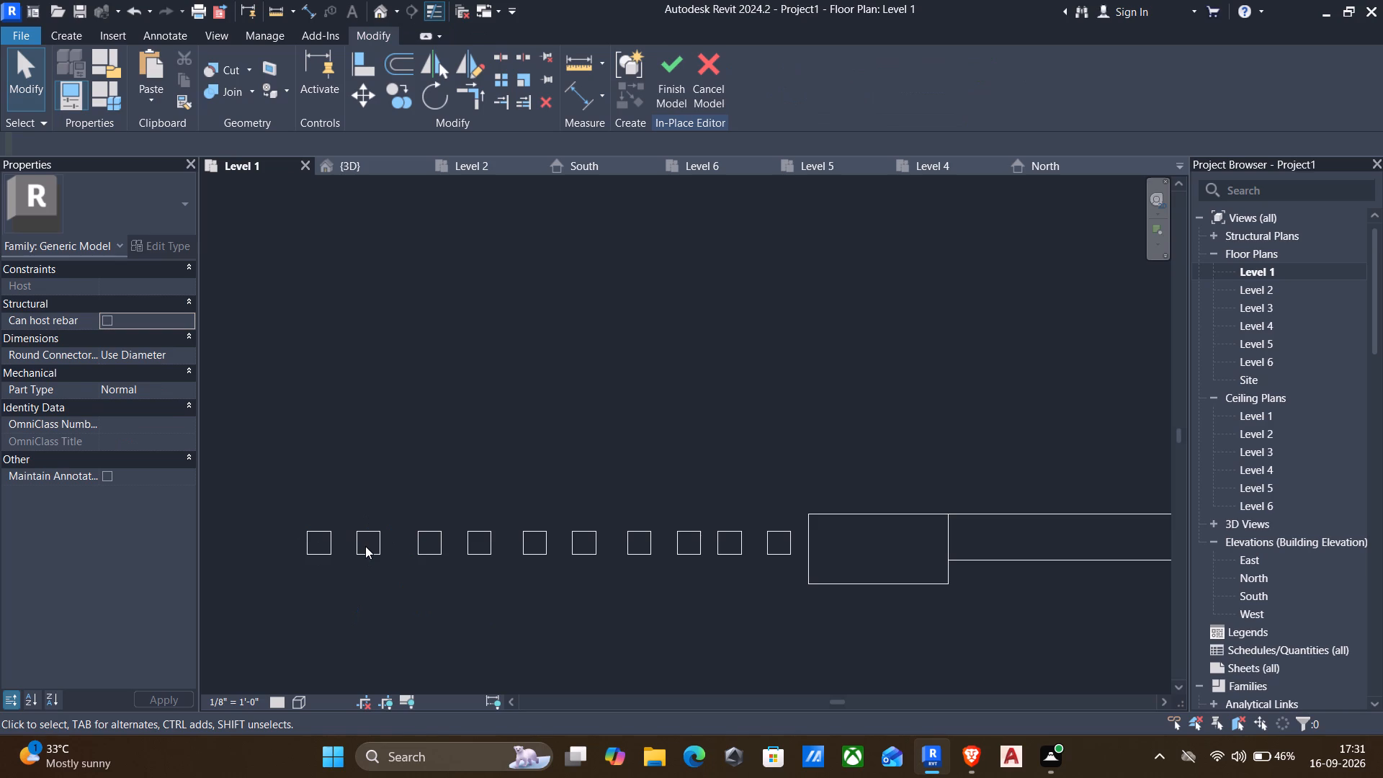
{"action": "left_click", "coordinate": [365, 546]}
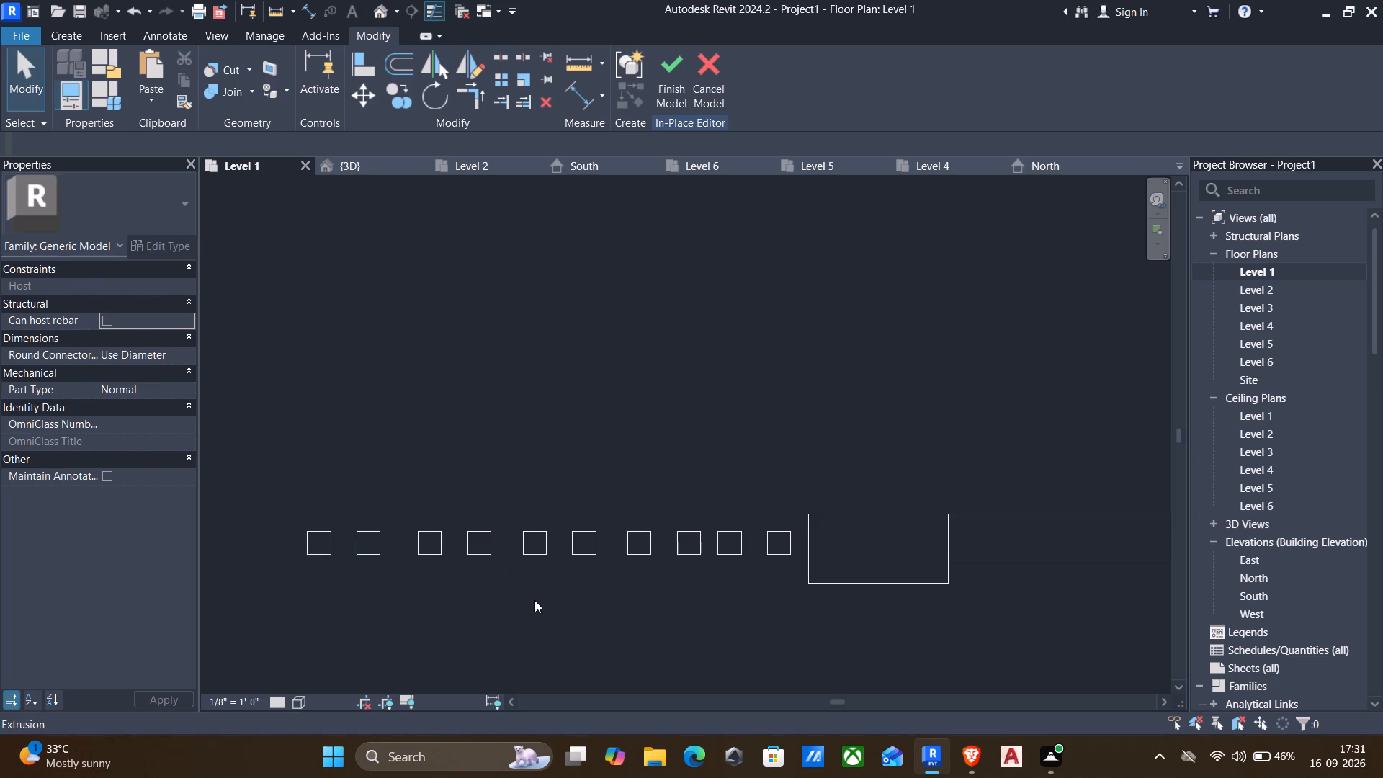
Nudge the third, fourth and fifth square pairs from the frame slightly toward it to even out the gaps.
{"action": "left_click", "coordinate": [535, 553]}
{"action": "key", "text": "Right"}
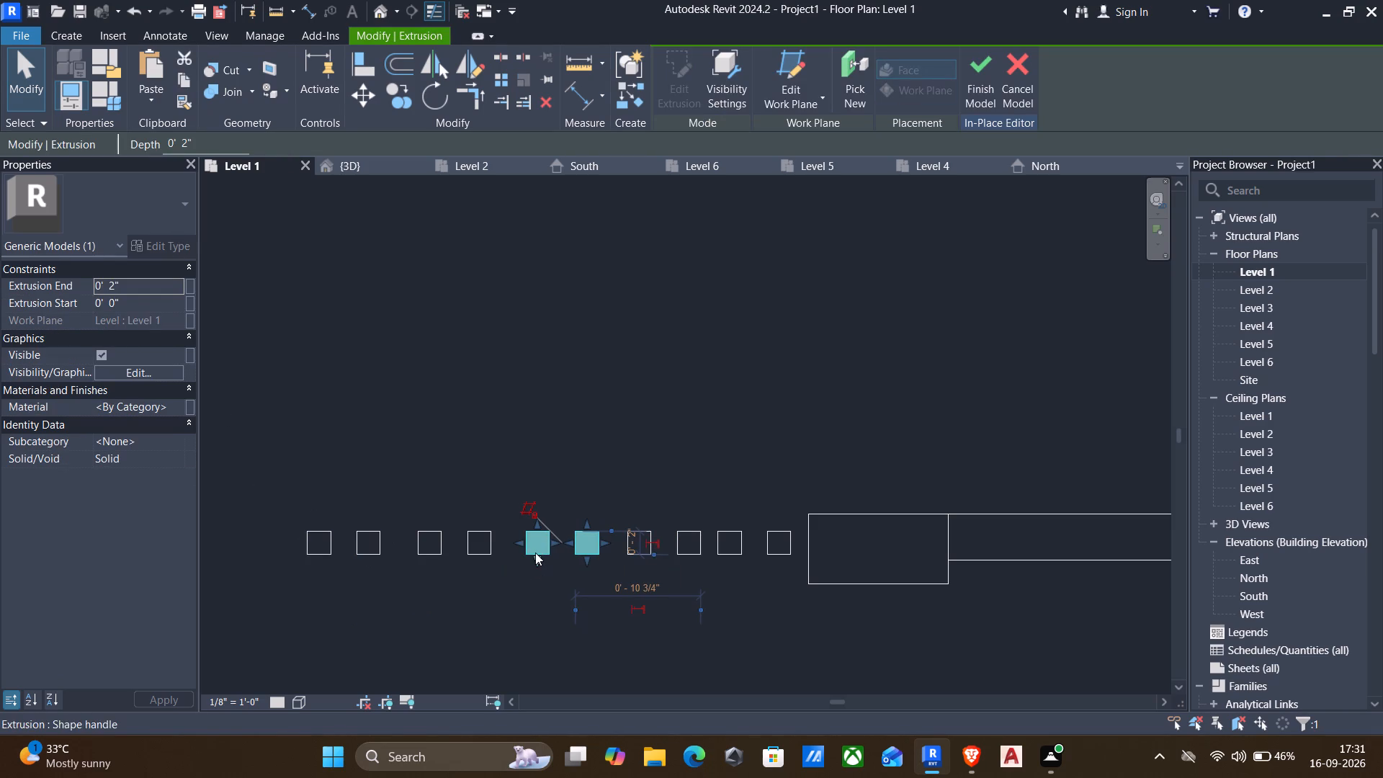
{"action": "left_click", "coordinate": [478, 553]}
{"action": "key", "text": "Right"}
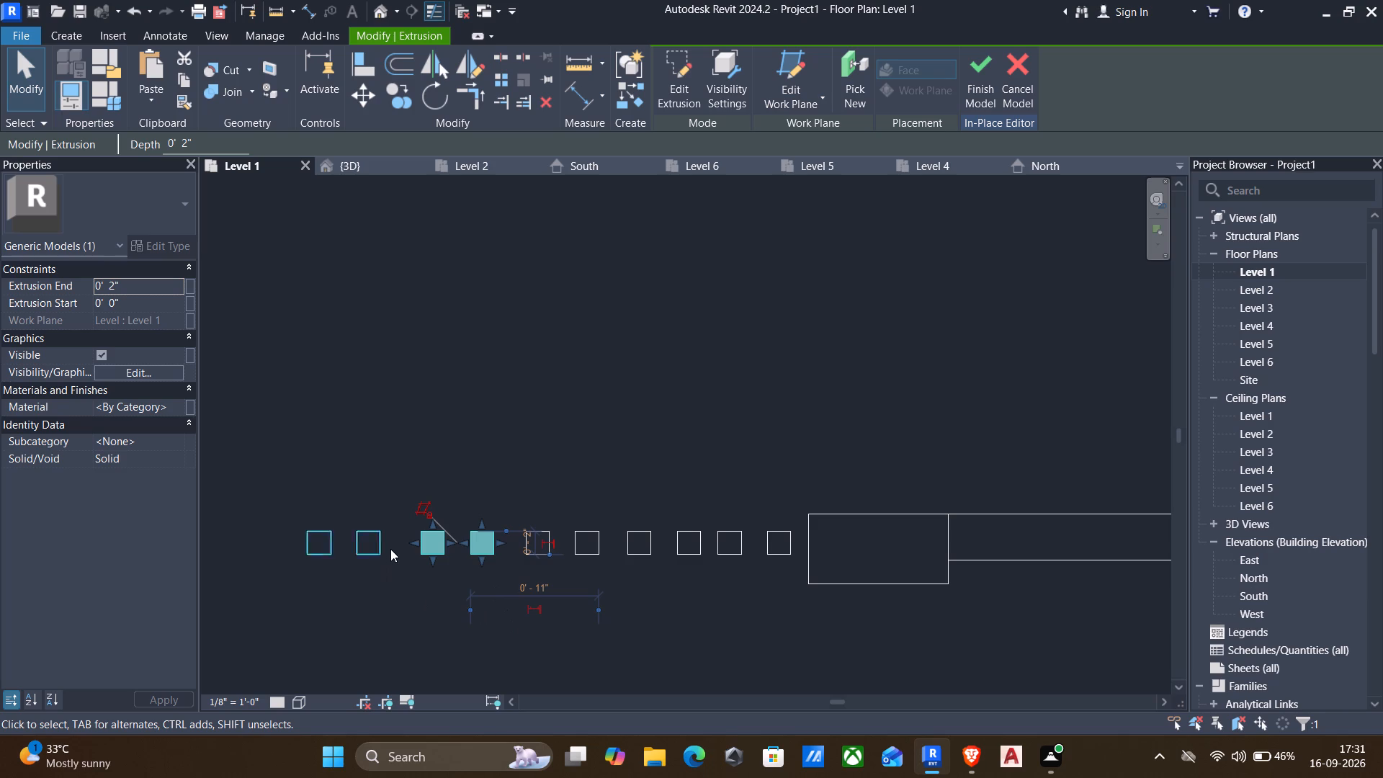
{"action": "left_click", "coordinate": [380, 547]}
{"action": "key", "text": "Right"}
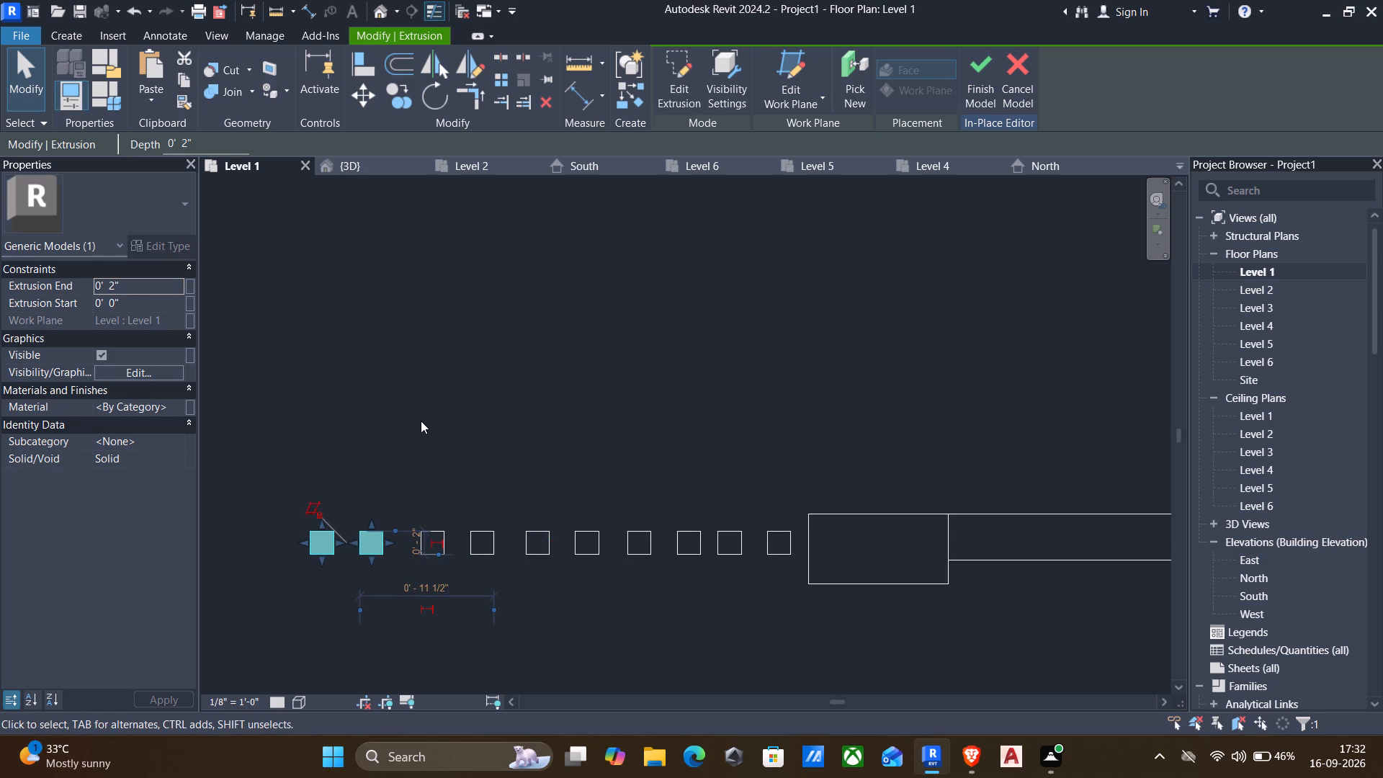
Nudge the outermost pair of squares farther toward the frame in small increments until its gap resembles the others.
{"action": "left_click", "coordinate": [421, 421]}
{"action": "left_click", "coordinate": [364, 548]}
{"action": "key", "text": "Right"}
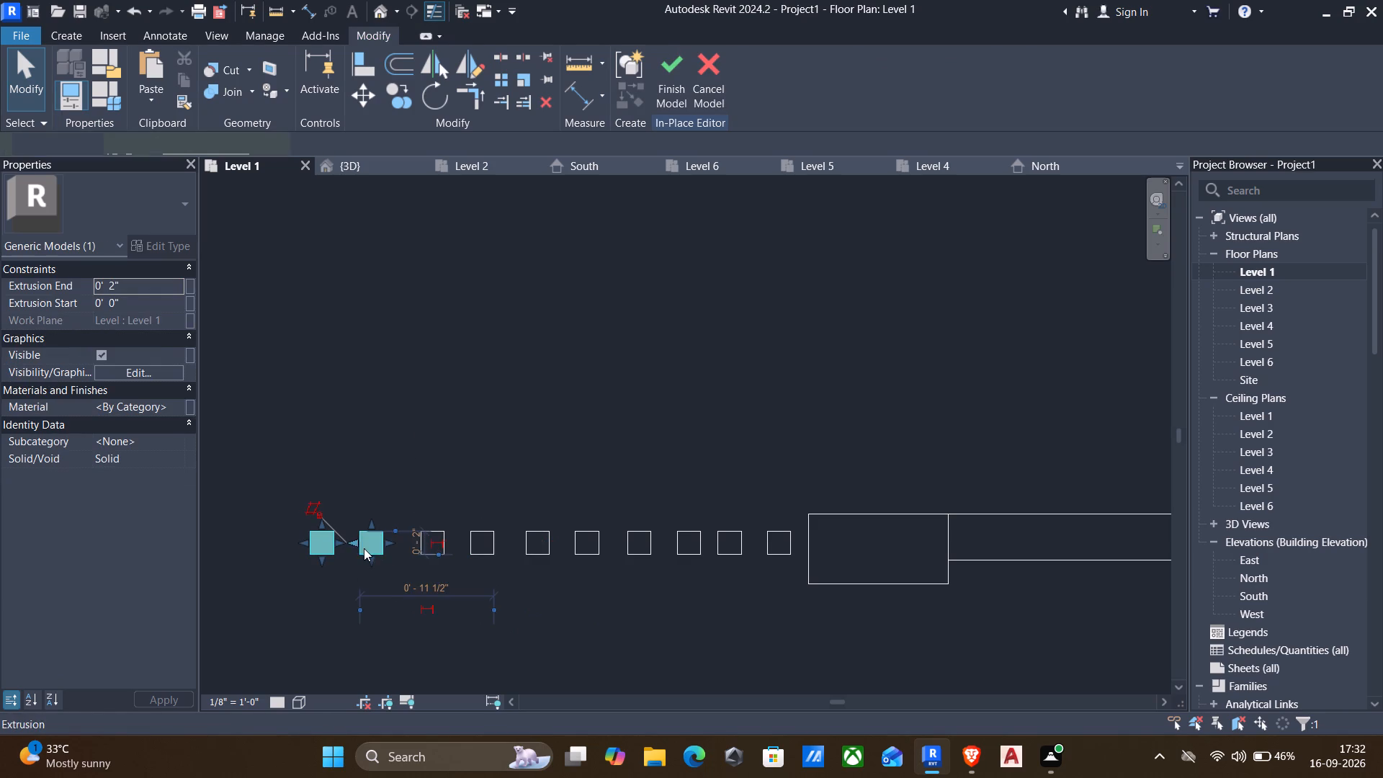
{"action": "left_click", "coordinate": [376, 424]}
{"action": "left_click", "coordinate": [372, 547]}
{"action": "key", "text": "Right"}
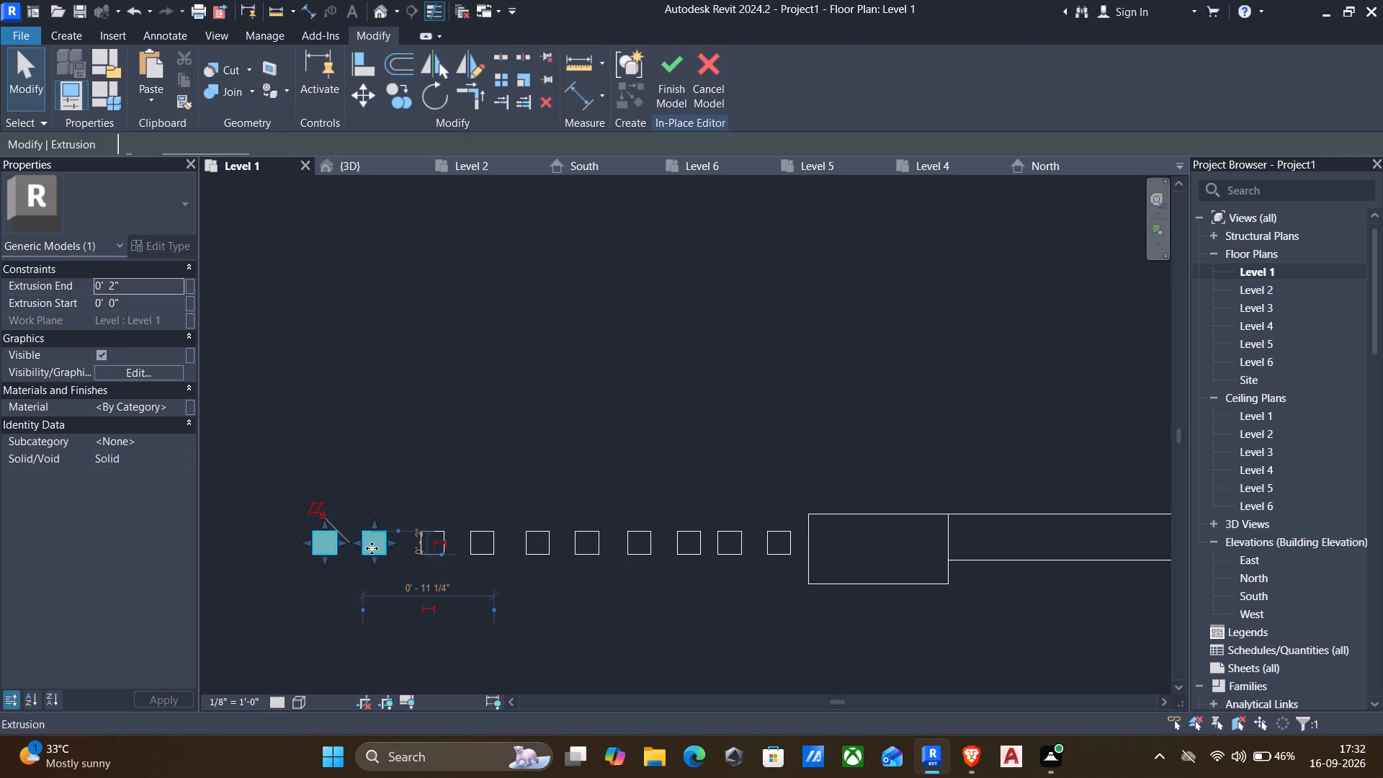
{"action": "left_click", "coordinate": [392, 442]}
{"action": "left_click", "coordinate": [382, 542]}
{"action": "key", "text": "Right"}
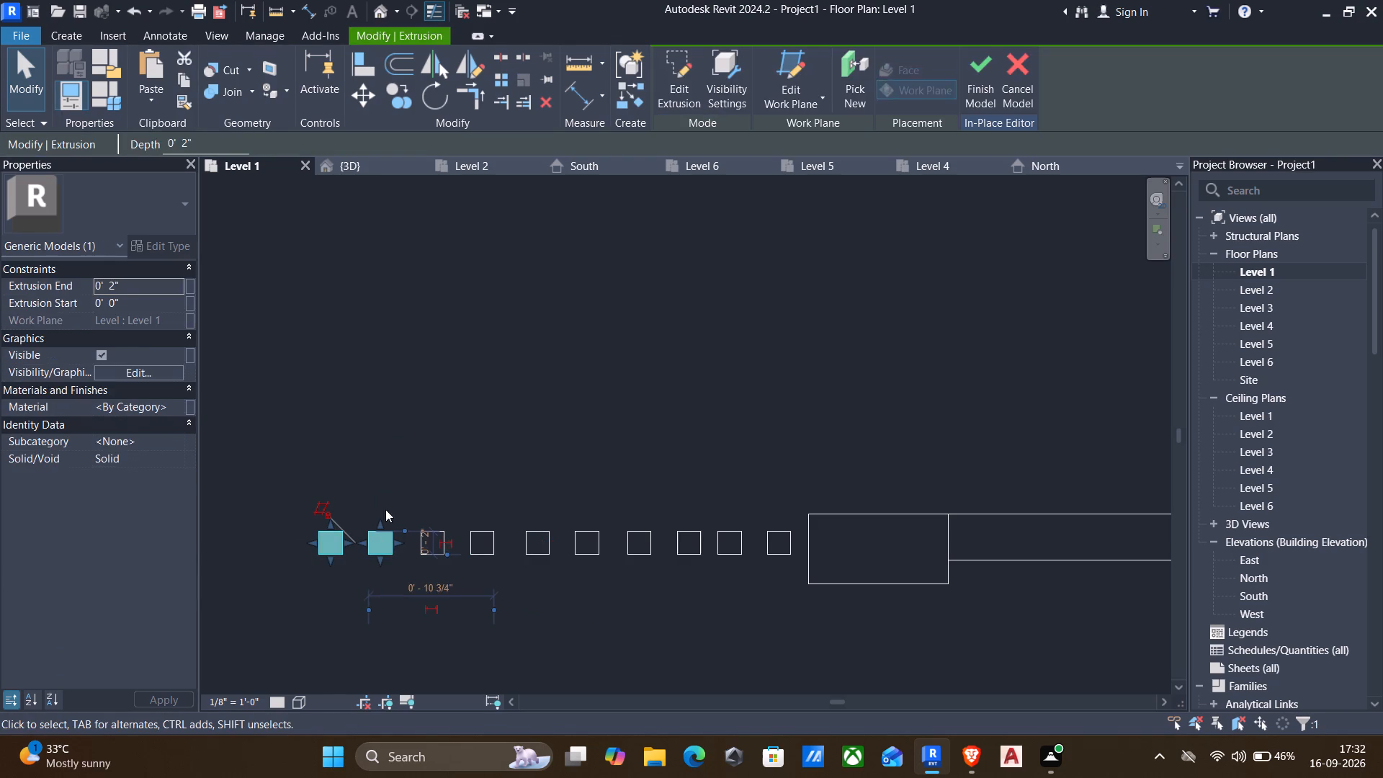
{"action": "left_click", "coordinate": [386, 478]}
Fine-tune the spacing of the two outermost square pairs with small nudges toward the frame.
{"action": "left_click", "coordinate": [478, 553]}
{"action": "key", "text": "Right"}
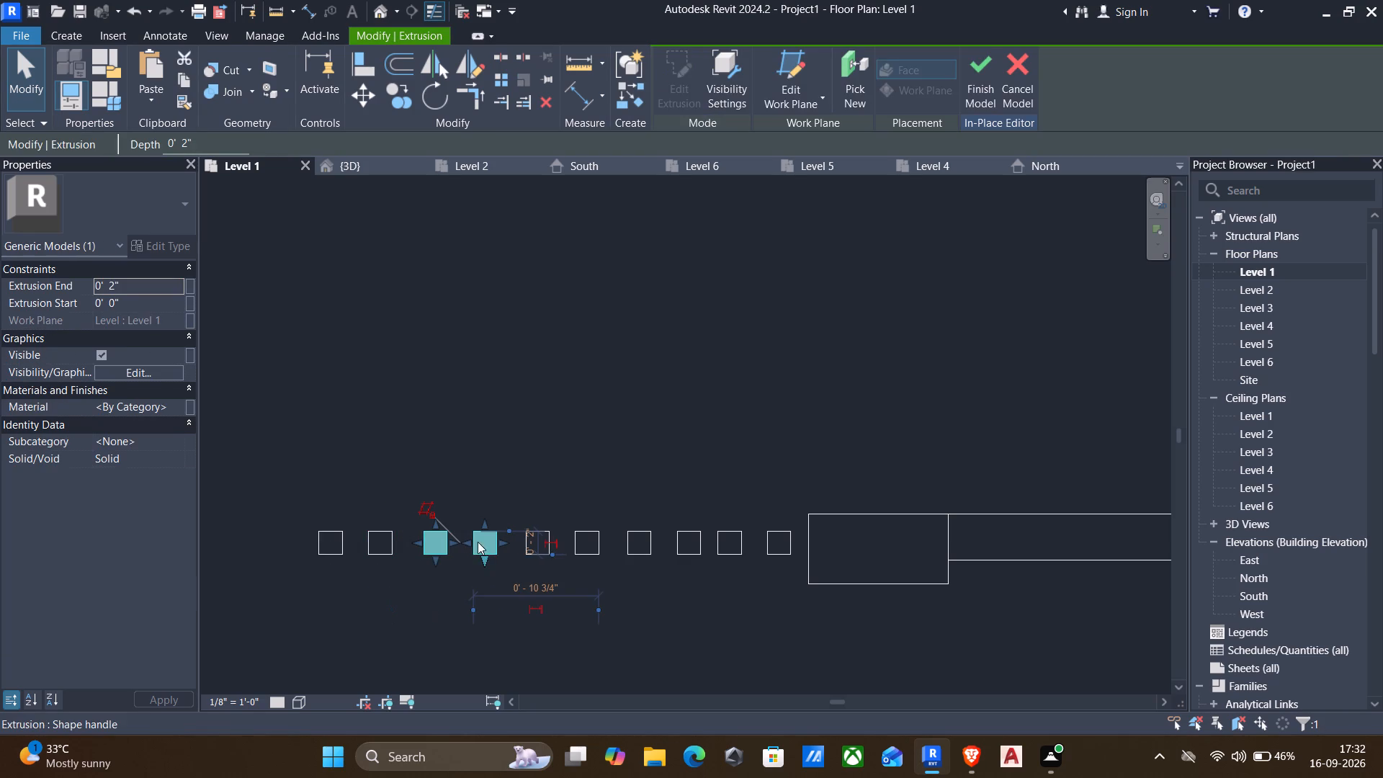
{"action": "left_click", "coordinate": [376, 542]}
{"action": "key", "text": "Right"}
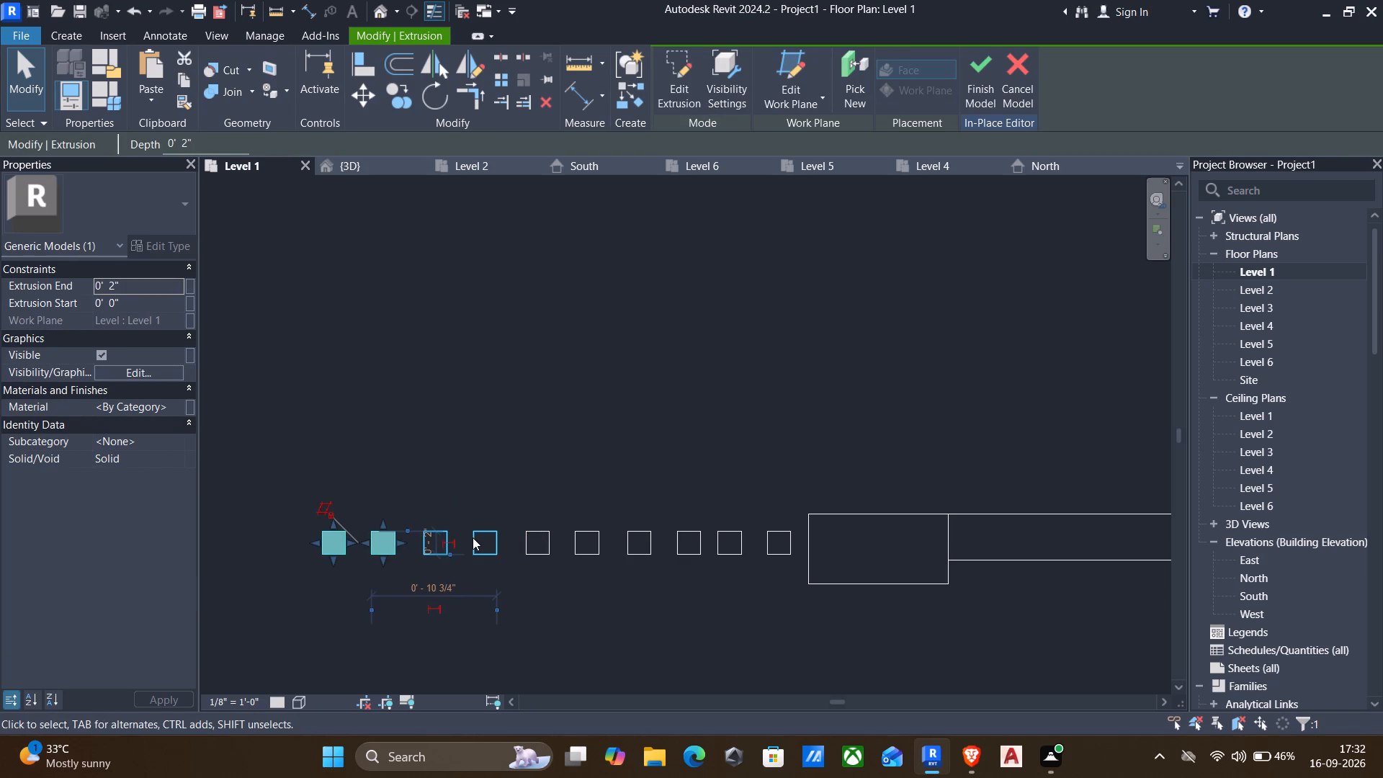
{"action": "left_click", "coordinate": [473, 539]}
{"action": "key", "text": "Right"}
{"action": "left_click", "coordinate": [556, 493]}
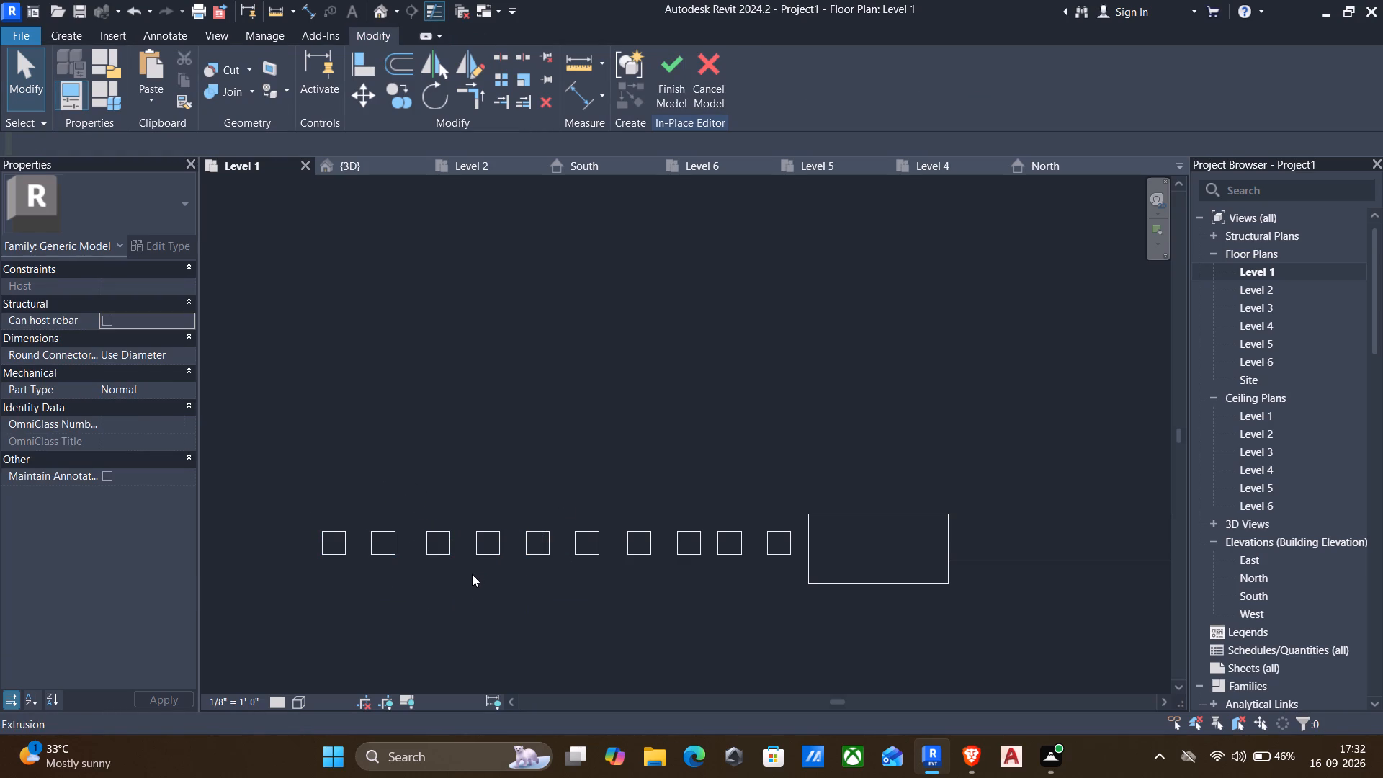
Finish the in-place gate model with the extended row of squares.
{"action": "scroll", "coordinate": [472, 574], "scroll_direction": "down", "scroll_amount": 1}
{"action": "left_click", "coordinate": [672, 76]}
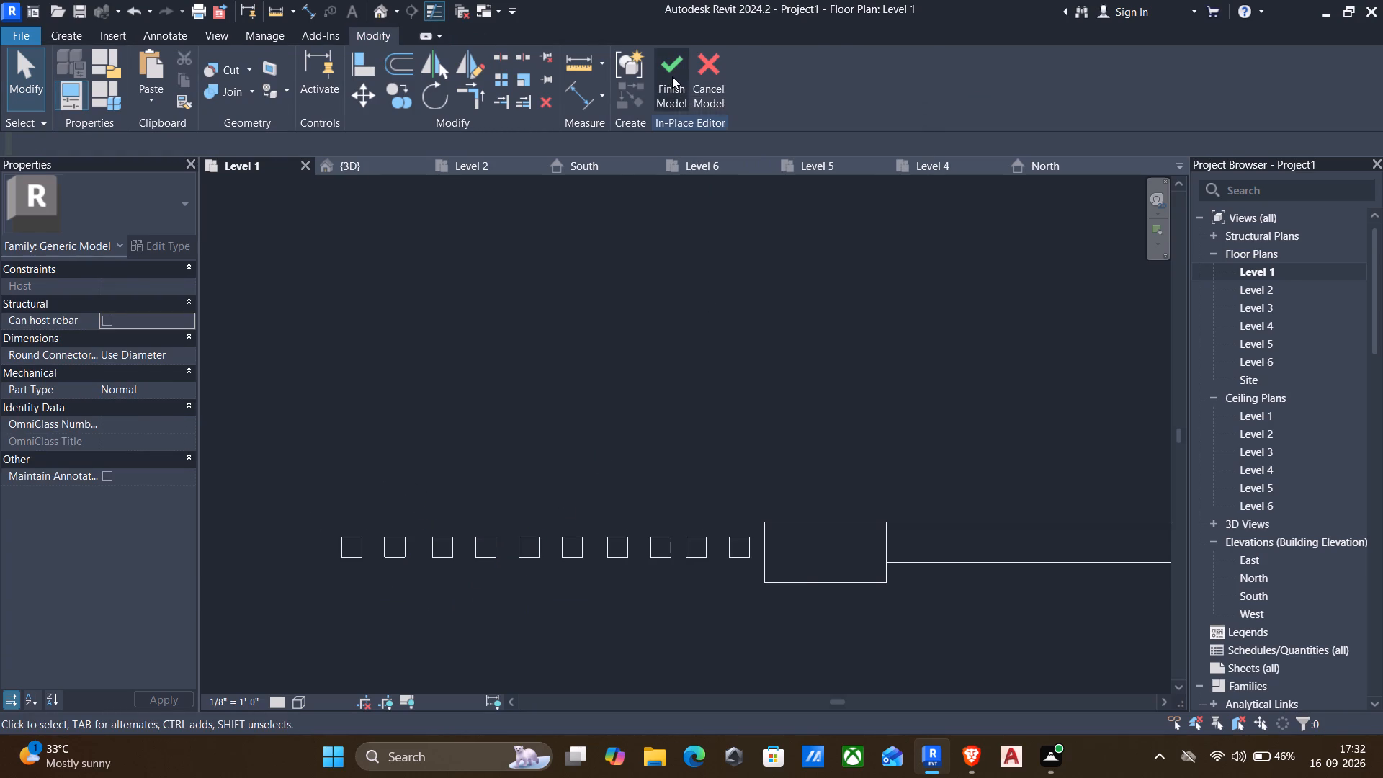
In the 3D view, align the top of the square pair nearest the frame with the gate frame's top face.
{"action": "left_click", "coordinate": [346, 161]}
{"action": "middle_click_drag", "start_coordinate": [439, 617], "coordinate": [650, 486]}
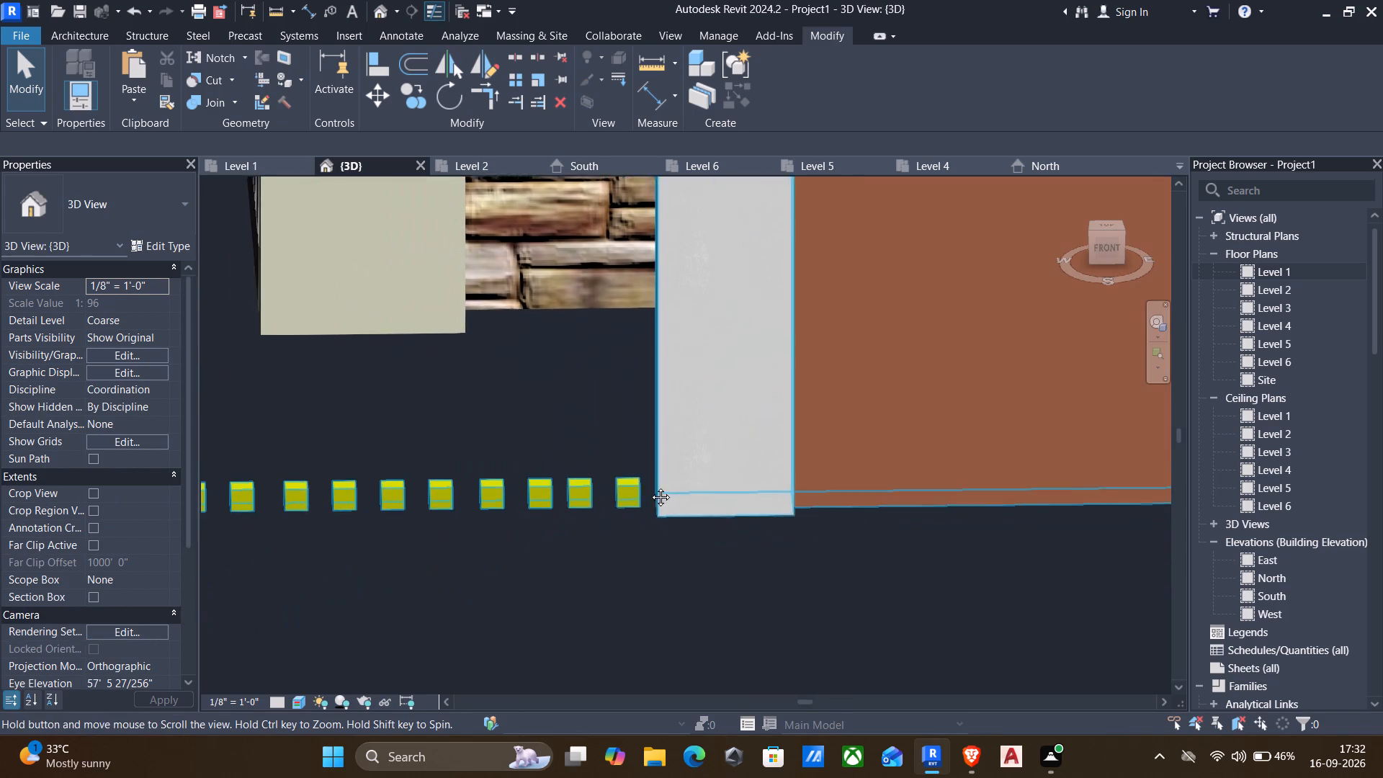
{"action": "middle_click_drag", "start_coordinate": [650, 486], "coordinate": [650, 486]}
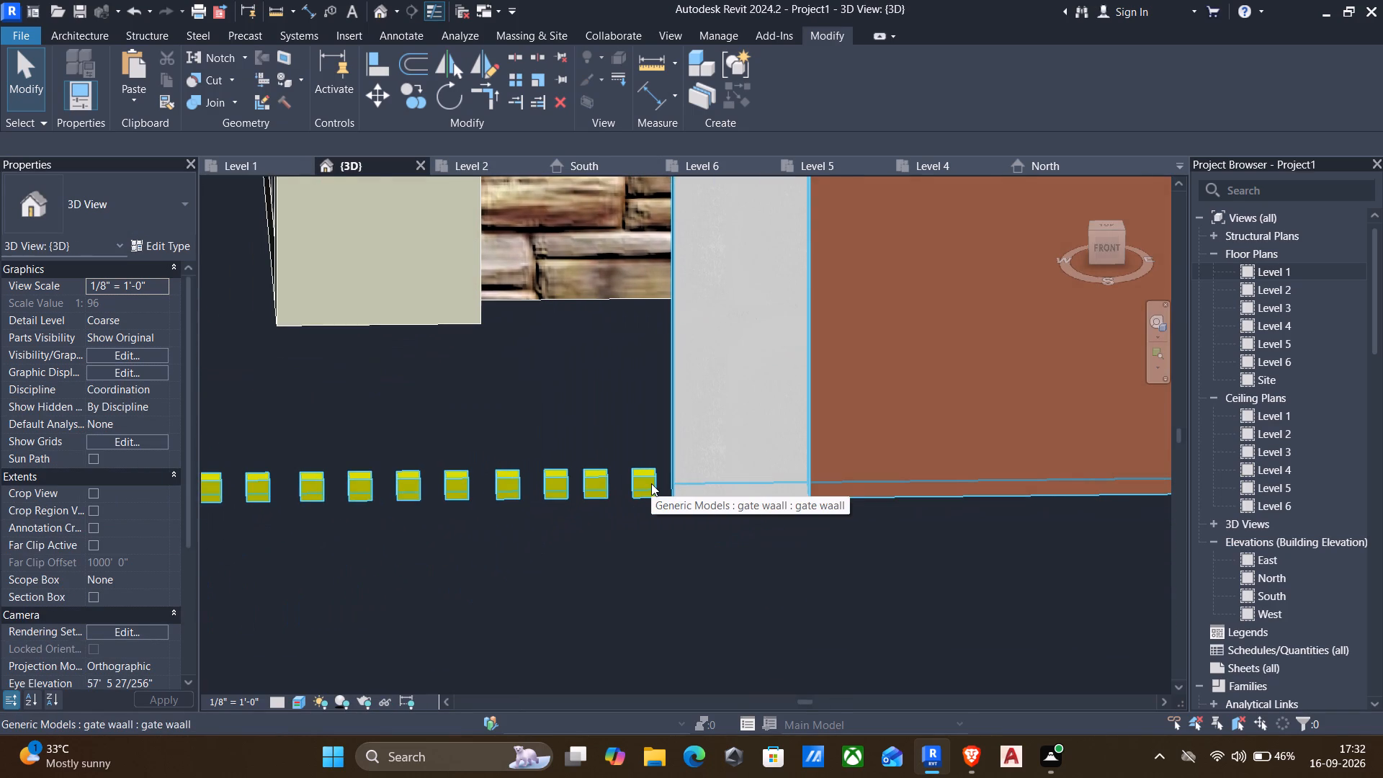
{"action": "scroll", "coordinate": [382, 486], "scroll_direction": "down", "scroll_amount": 2}
{"action": "middle_click_drag", "start_coordinate": [383, 493], "coordinate": [517, 504]}
{"action": "scroll", "coordinate": [550, 437], "scroll_direction": "down", "scroll_amount": 3}
{"action": "middle_click_drag", "start_coordinate": [560, 416], "coordinate": [534, 501]}
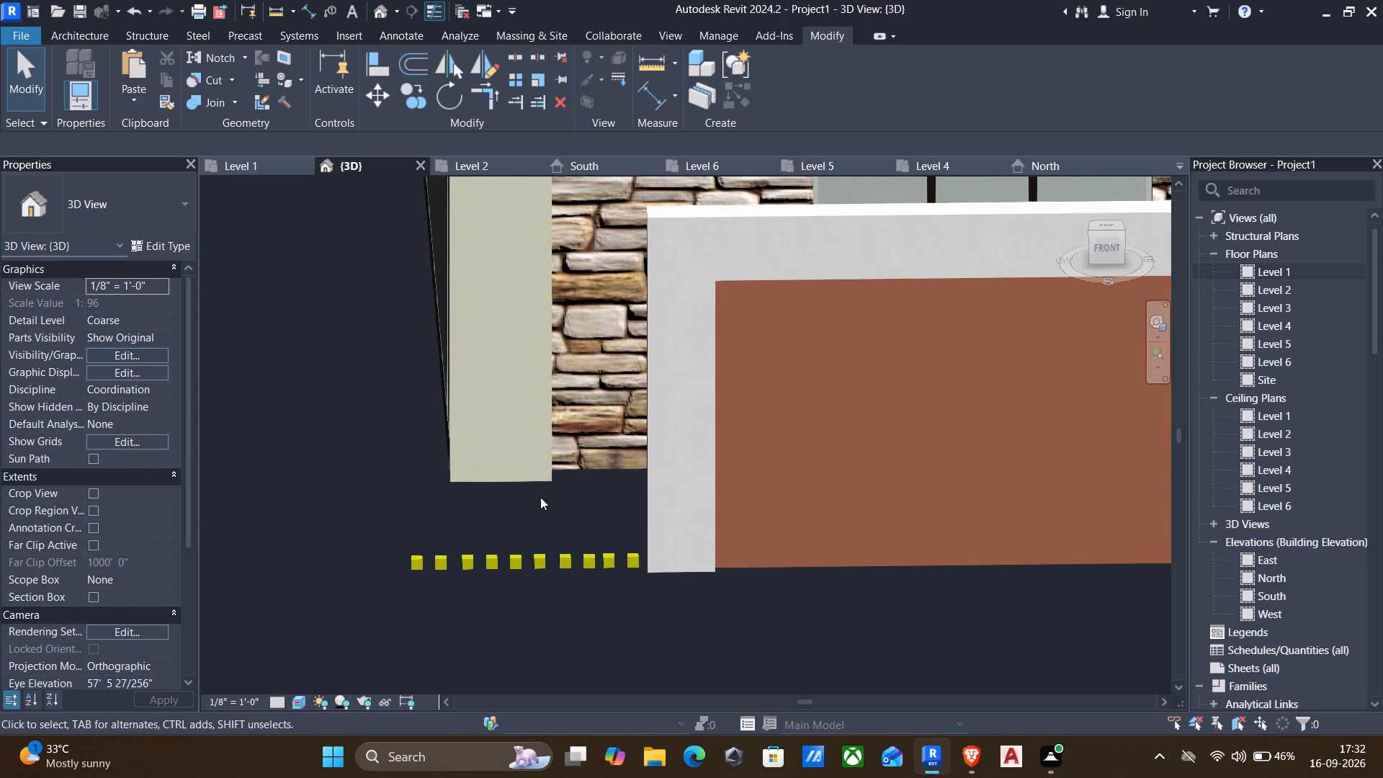
{"action": "scroll", "coordinate": [543, 494], "scroll_direction": "down", "scroll_amount": 1}
{"action": "key", "text": "a"}
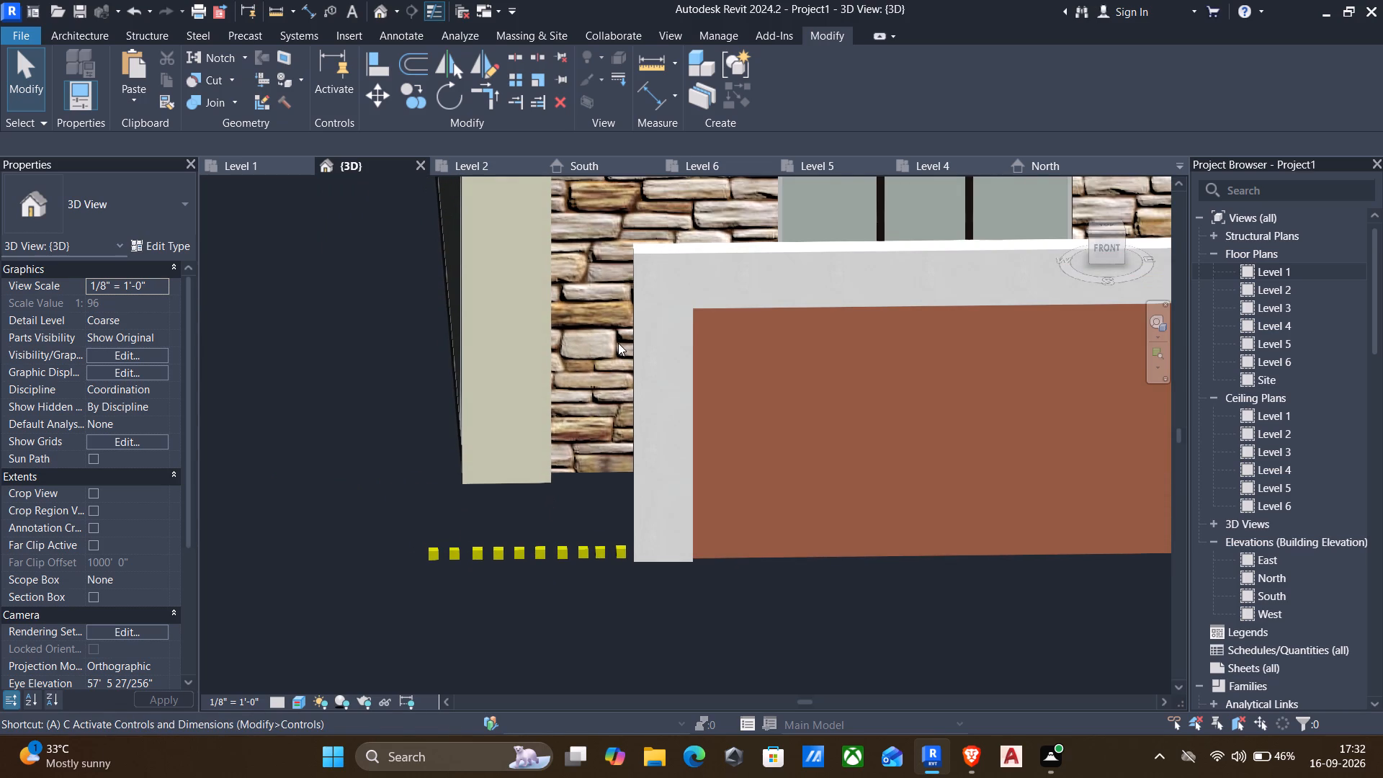
{"action": "key", "text": "l"}
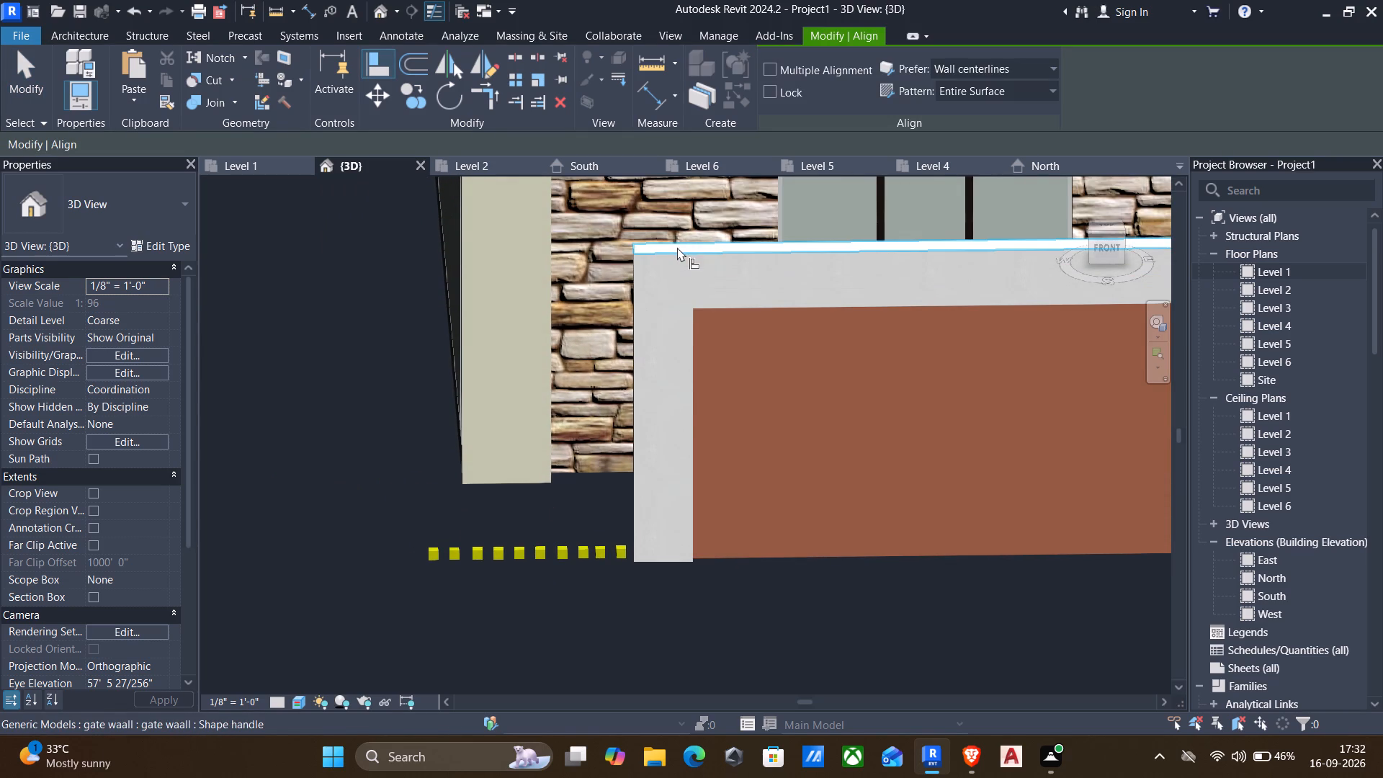
{"action": "left_click", "coordinate": [677, 248]}
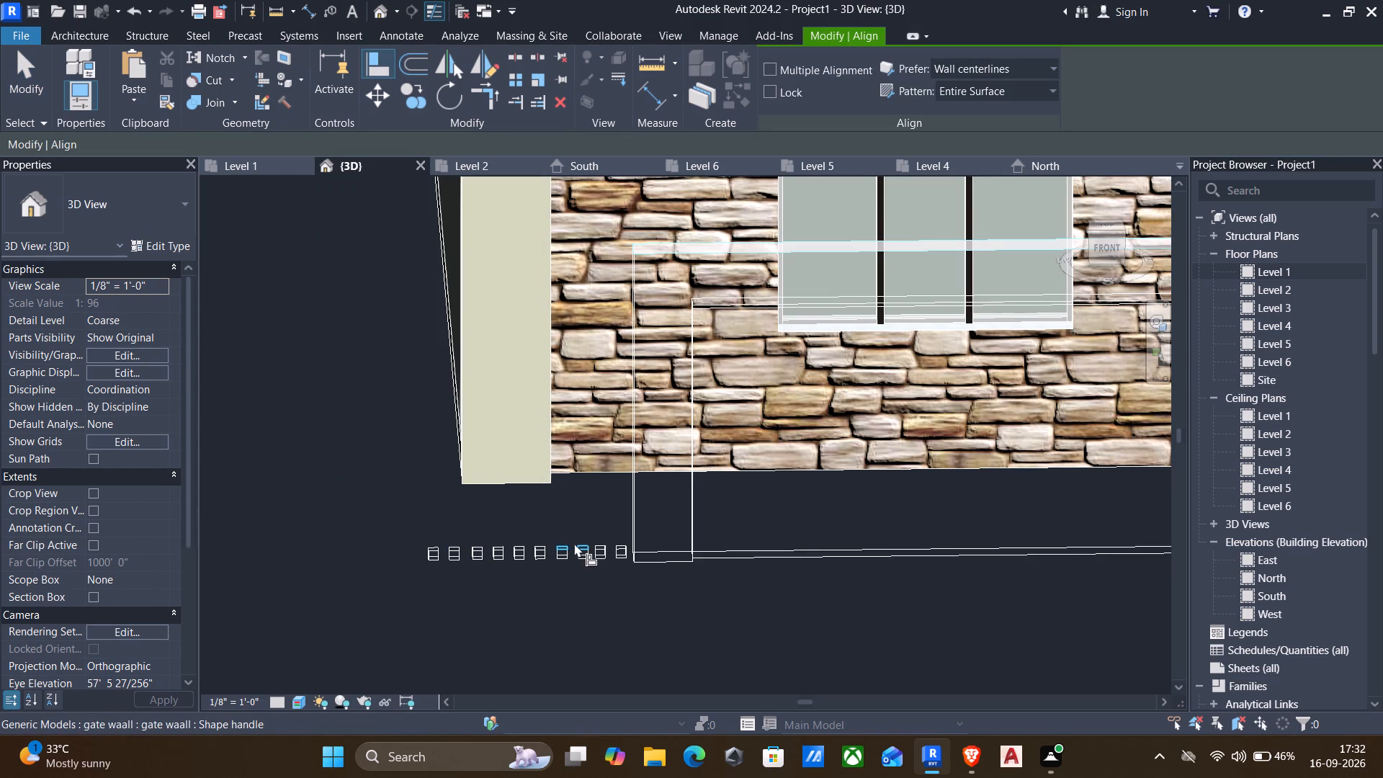
{"action": "scroll", "coordinate": [599, 545], "scroll_direction": "up", "scroll_amount": 3}
{"action": "left_click", "coordinate": [600, 545]}
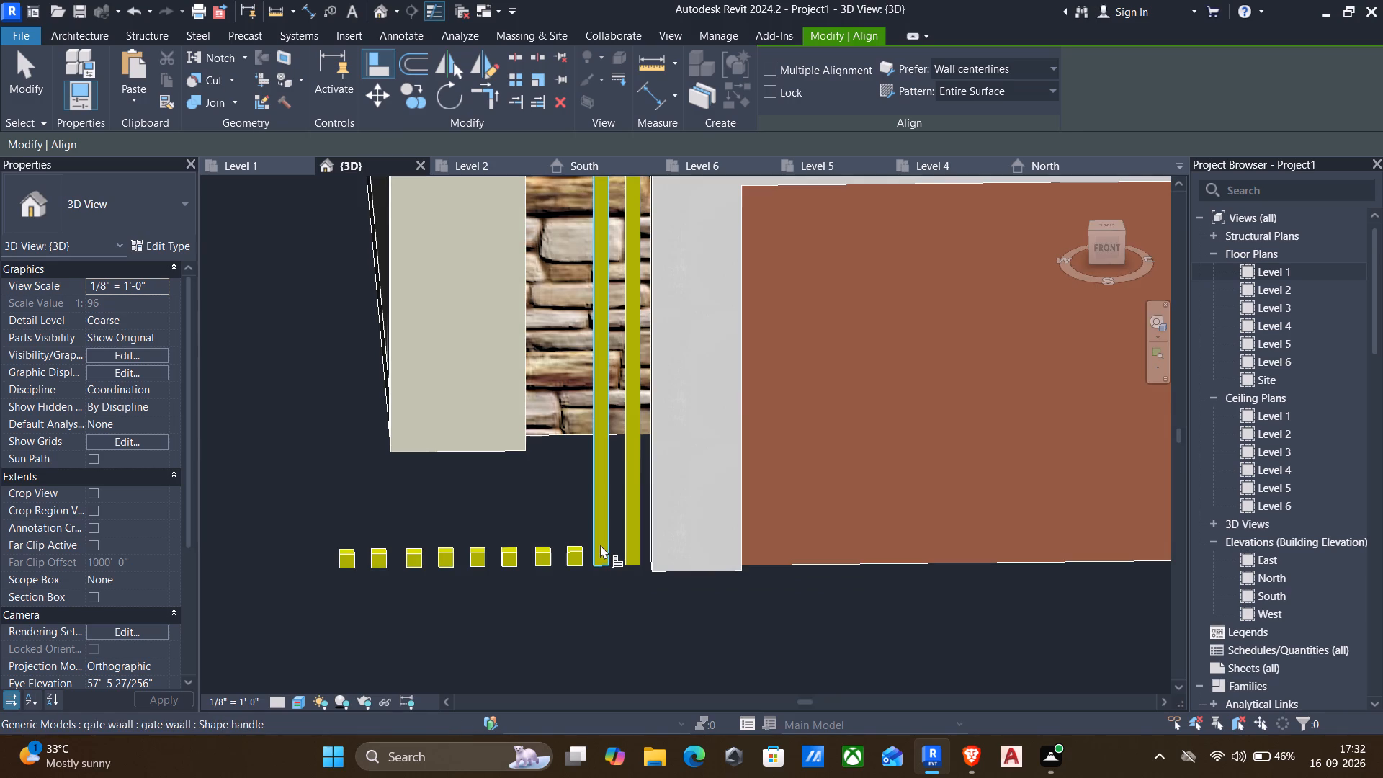
{"action": "left_click", "coordinate": [566, 548], "text": "shift"}
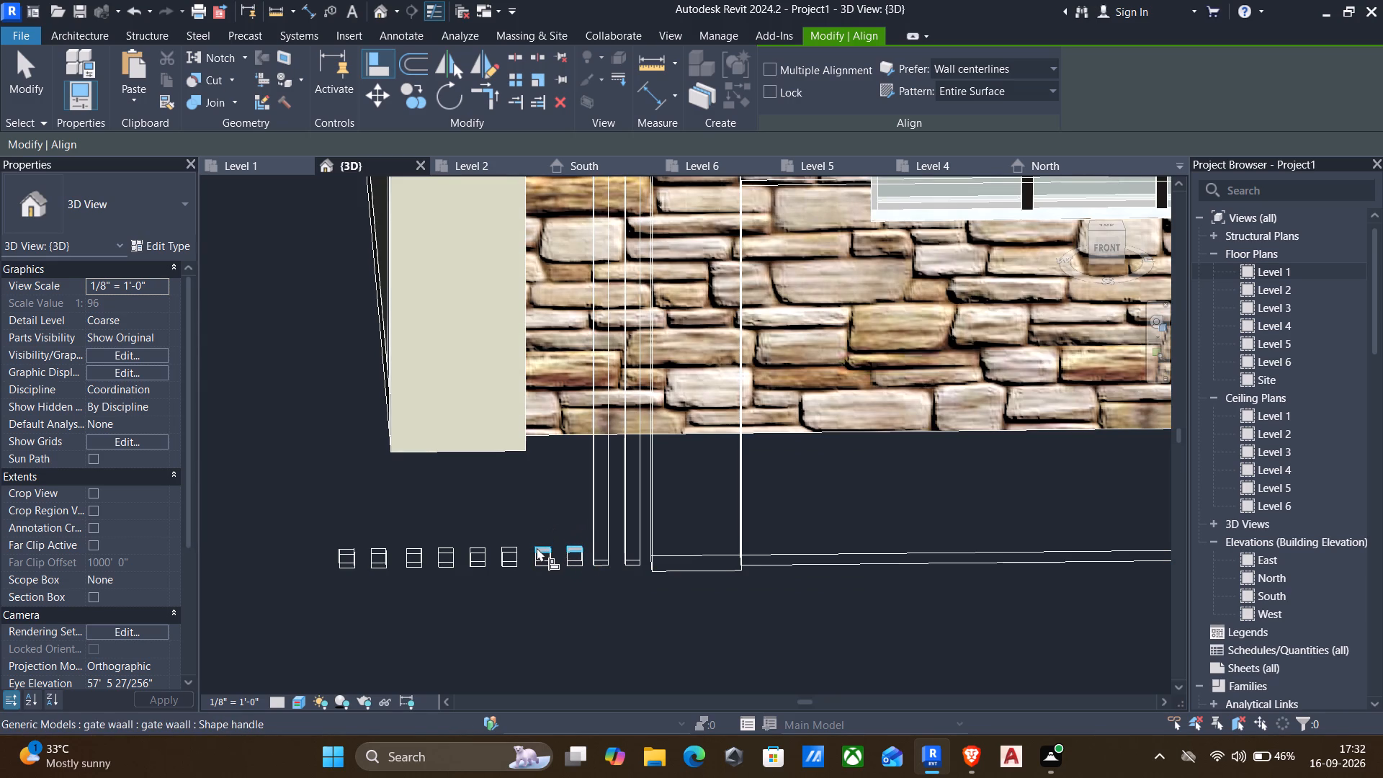
{"action": "left_click", "coordinate": [537, 548], "text": "shift"}
{"action": "key", "text": "Escape"}
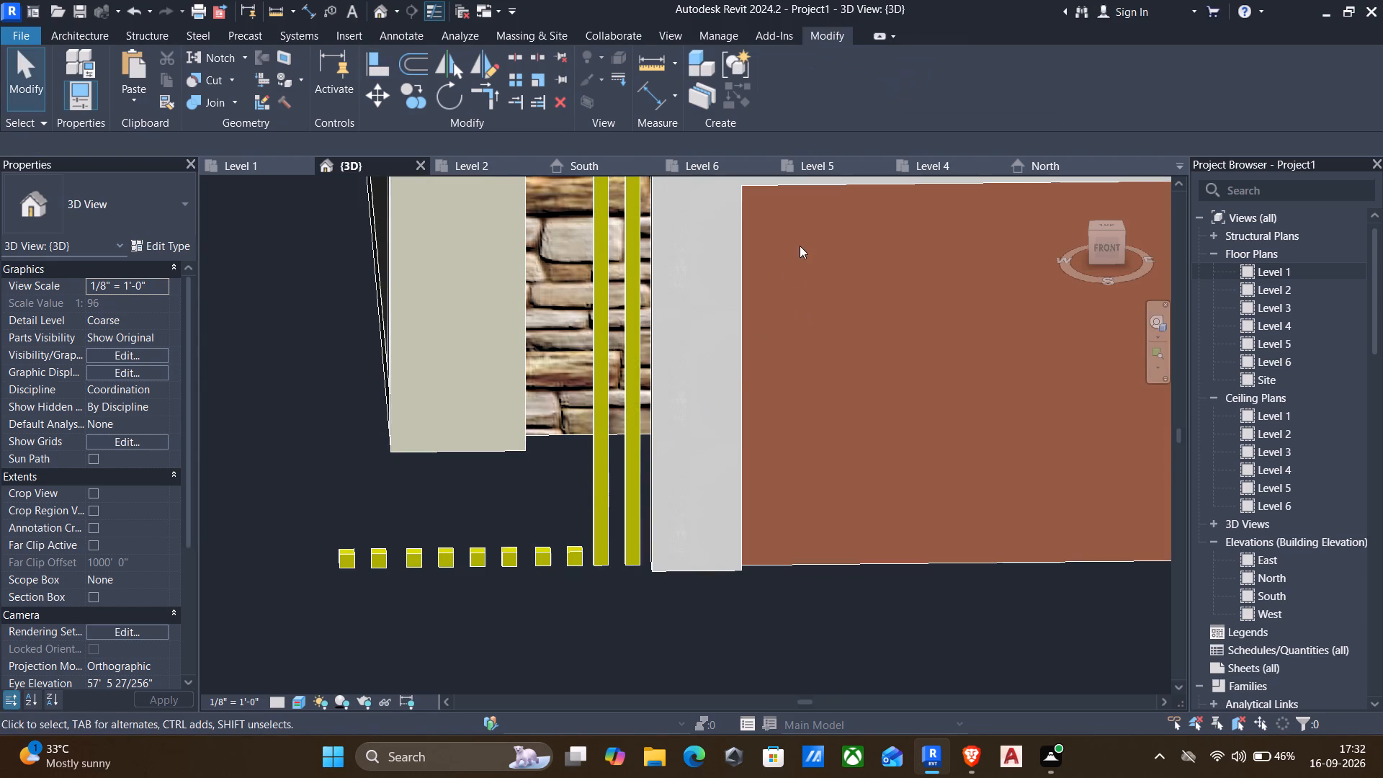
Align the tops of the remaining four square pairs with the gate frame's top face.
{"action": "middle_click_drag", "start_coordinate": [800, 246], "coordinate": [733, 375]}
{"action": "key", "text": "a"}
{"action": "key", "text": "l"}
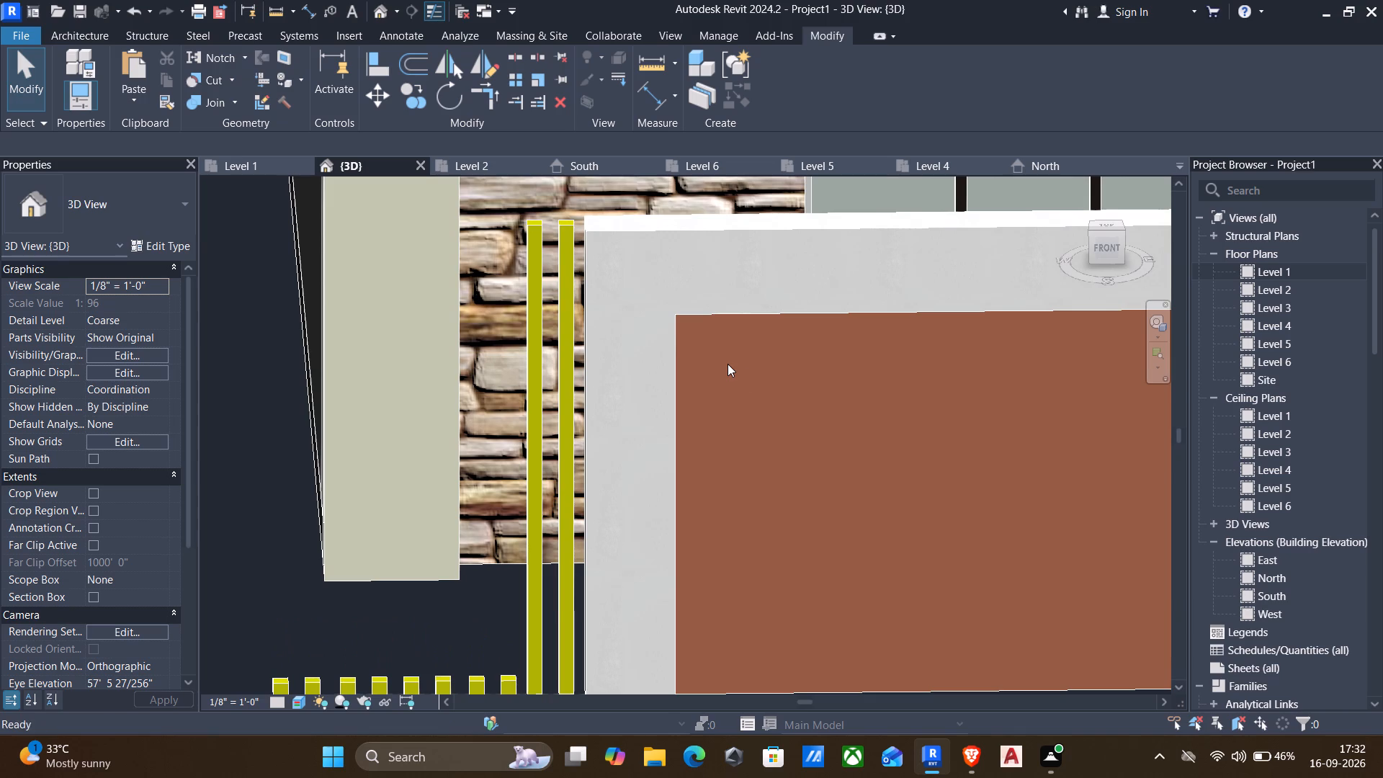
{"action": "left_click", "coordinate": [637, 225]}
{"action": "middle_click_drag", "start_coordinate": [425, 492], "coordinate": [550, 291]}
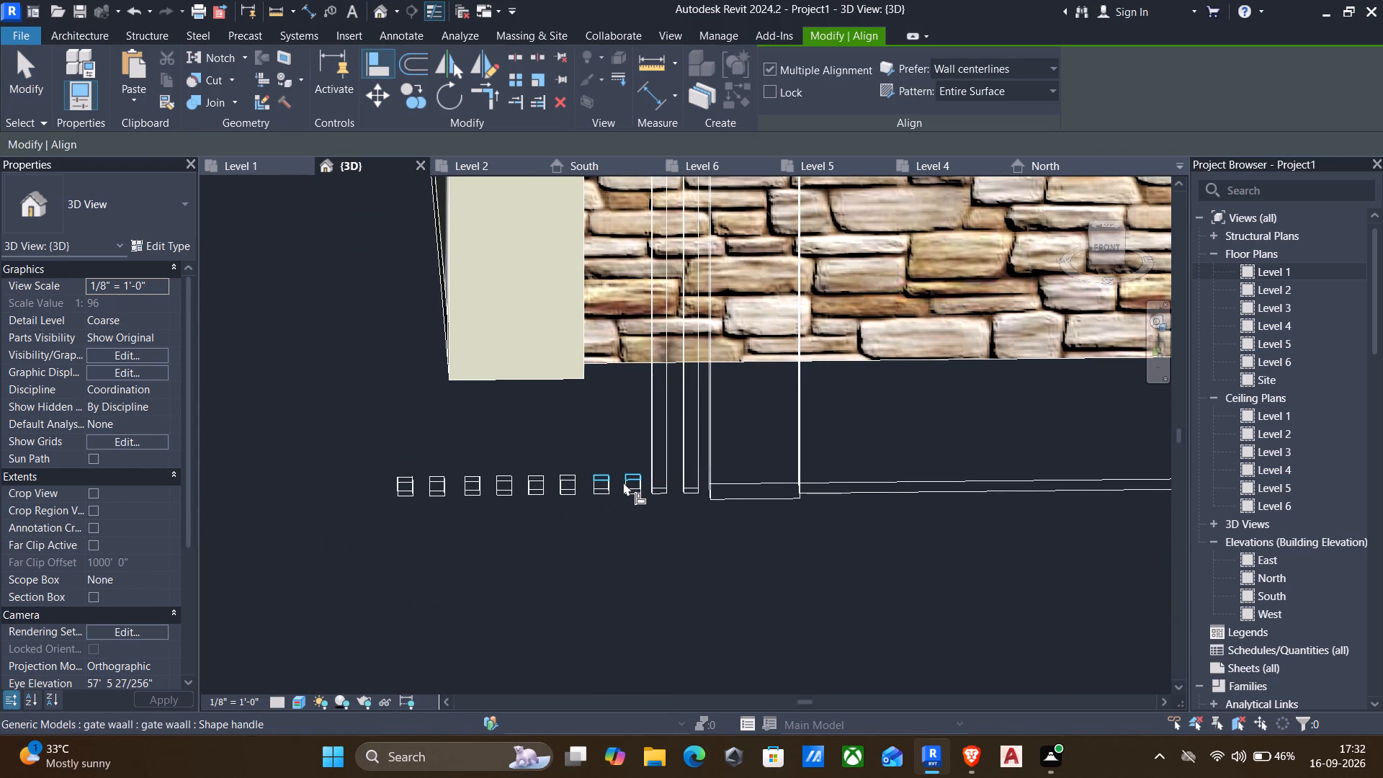
{"action": "left_click", "coordinate": [623, 482], "text": "ctrl"}
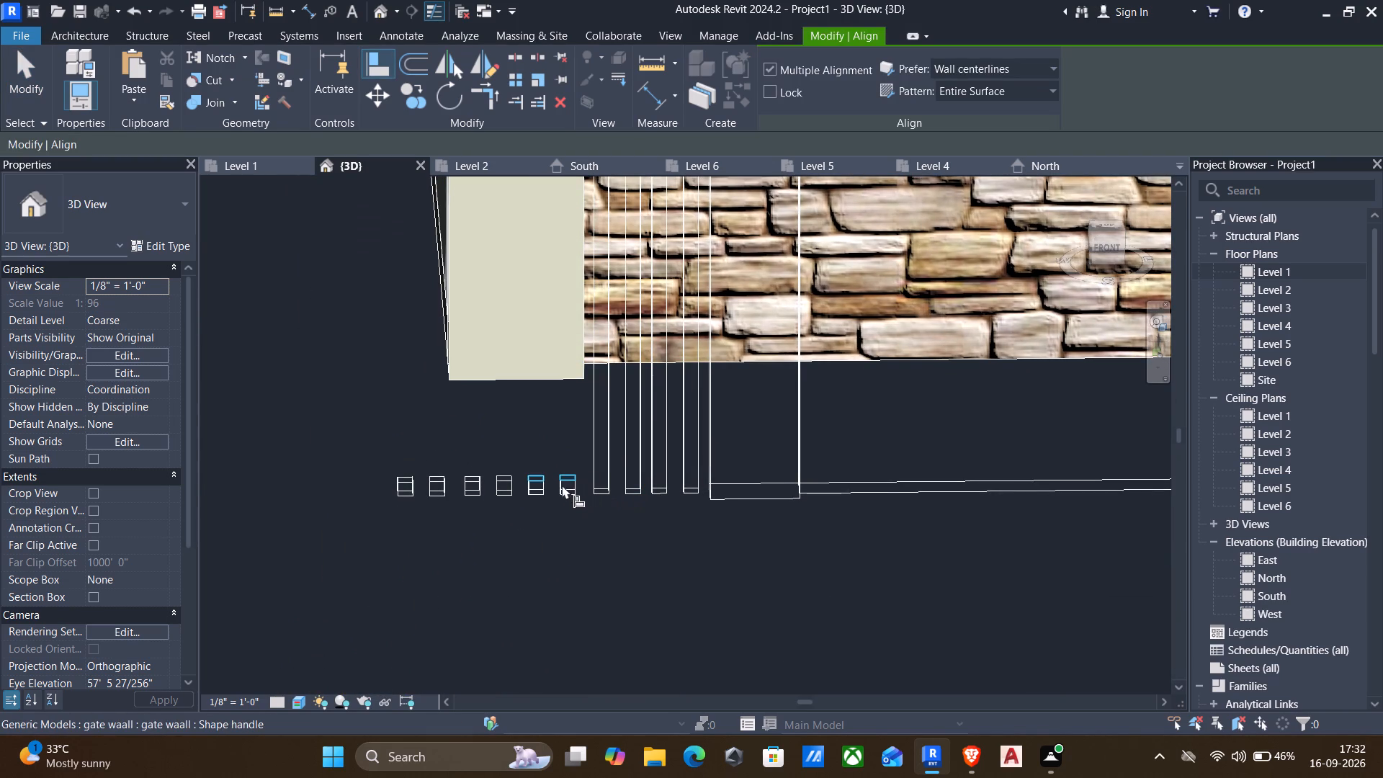
{"action": "left_click", "coordinate": [559, 478], "text": "ctrl"}
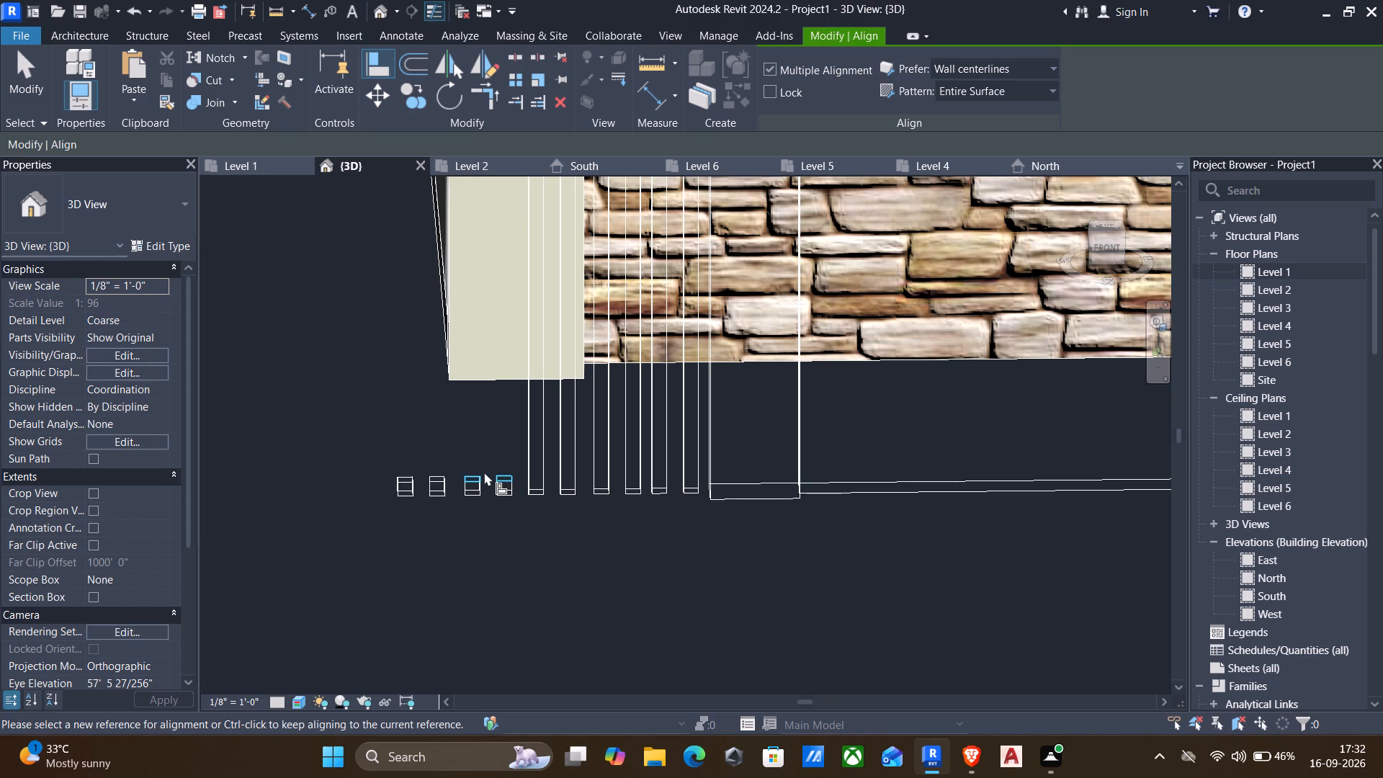
{"action": "left_click", "coordinate": [483, 472], "text": "ctrl"}
{"action": "left_click", "coordinate": [421, 478], "text": "ctrl"}
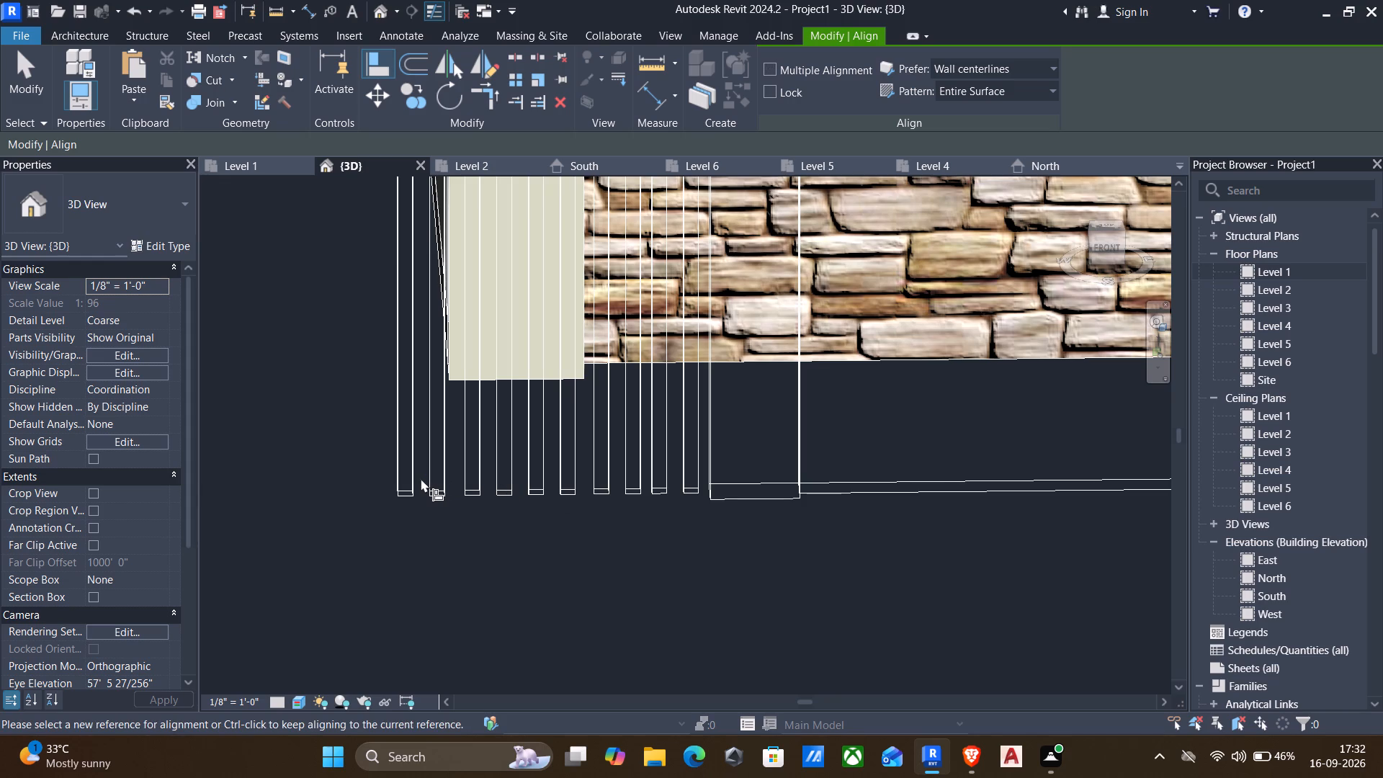
{"action": "key", "text": "Escape"}
{"action": "scroll", "coordinate": [447, 400], "scroll_direction": "down", "scroll_amount": 2}
{"action": "key", "text": "Escape"}
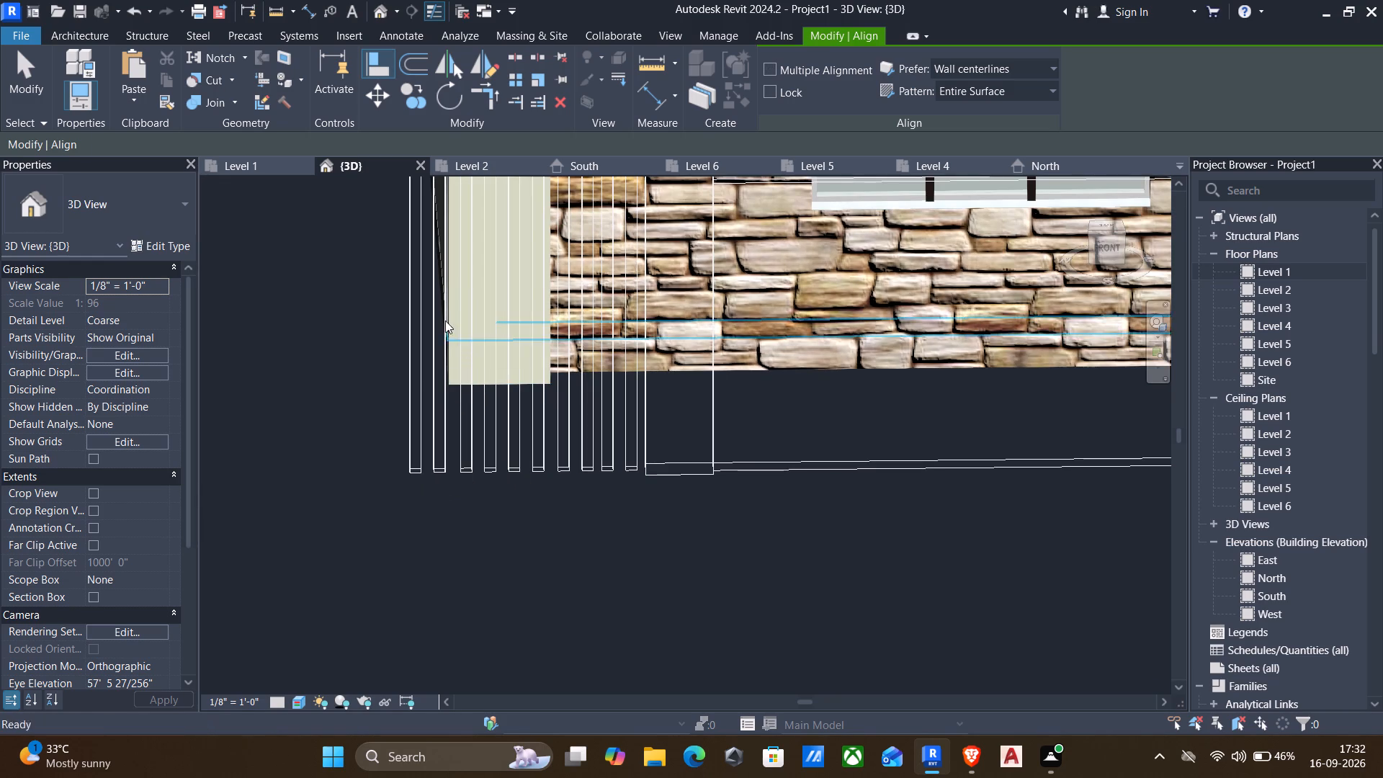
Reopen the gate wall in-place model for editing.
{"action": "middle_click_drag", "start_coordinate": [456, 308], "coordinate": [428, 566]}
{"action": "scroll", "coordinate": [428, 566], "scroll_direction": "down", "scroll_amount": 1}
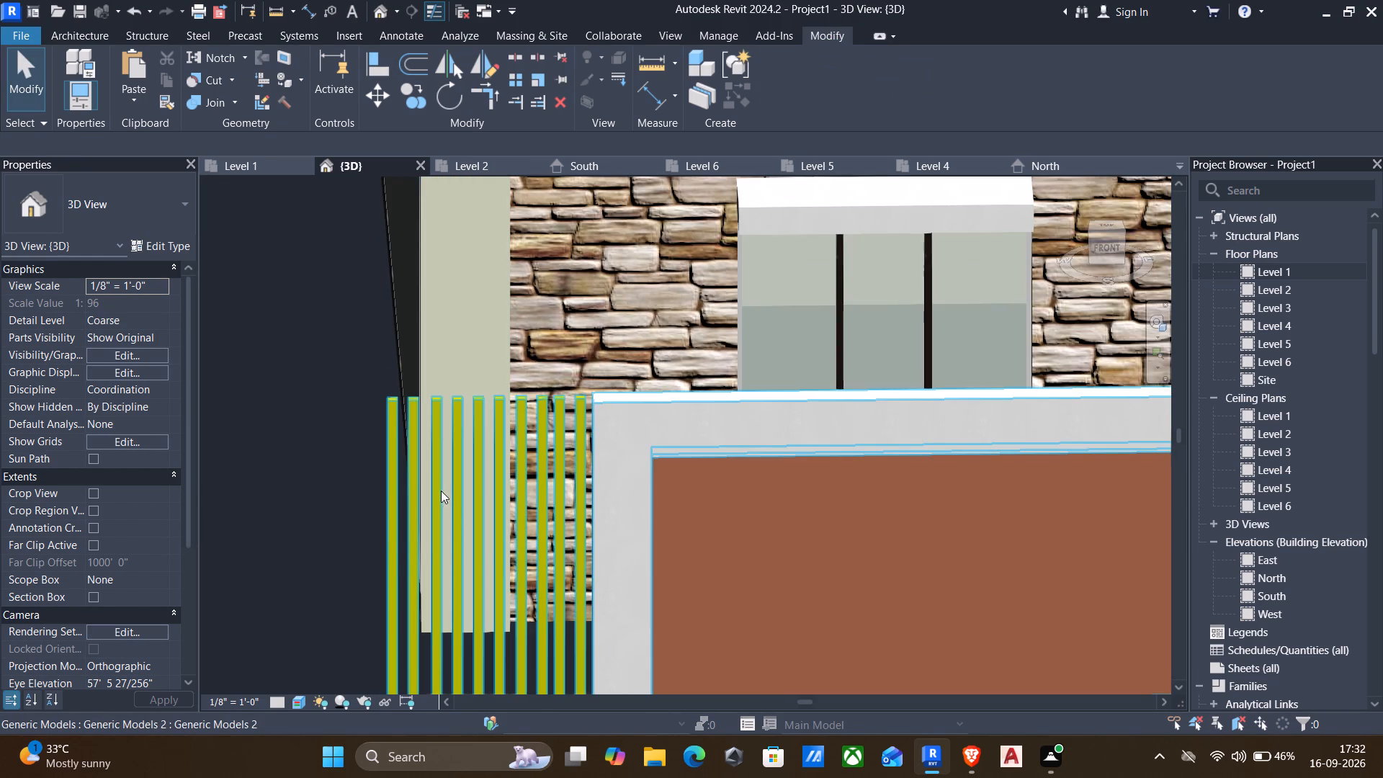
{"action": "left_click", "coordinate": [439, 492]}
{"action": "left_click", "coordinate": [790, 81]}
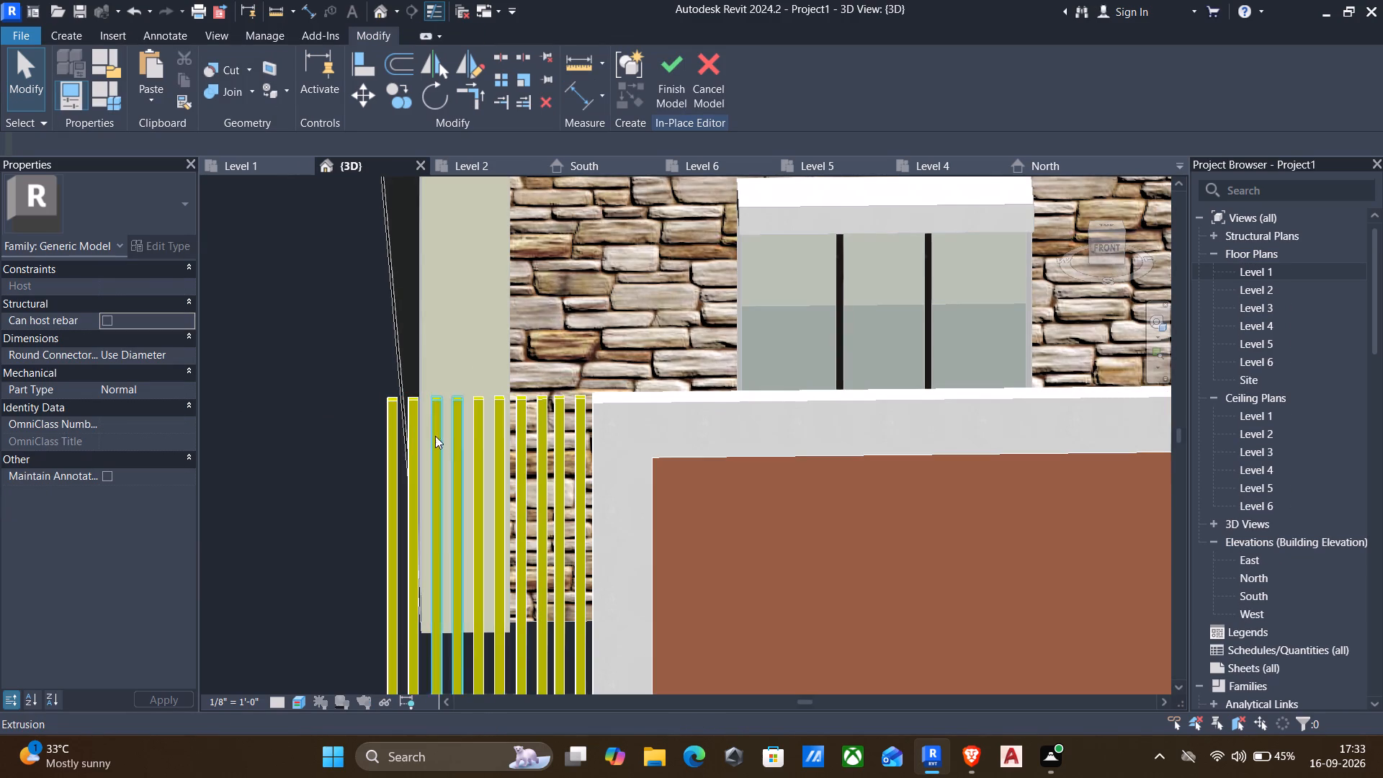
Assign the Damp-proofing material to all five square-pair extrusions beside the frame.
{"action": "left_click", "coordinate": [572, 504]}
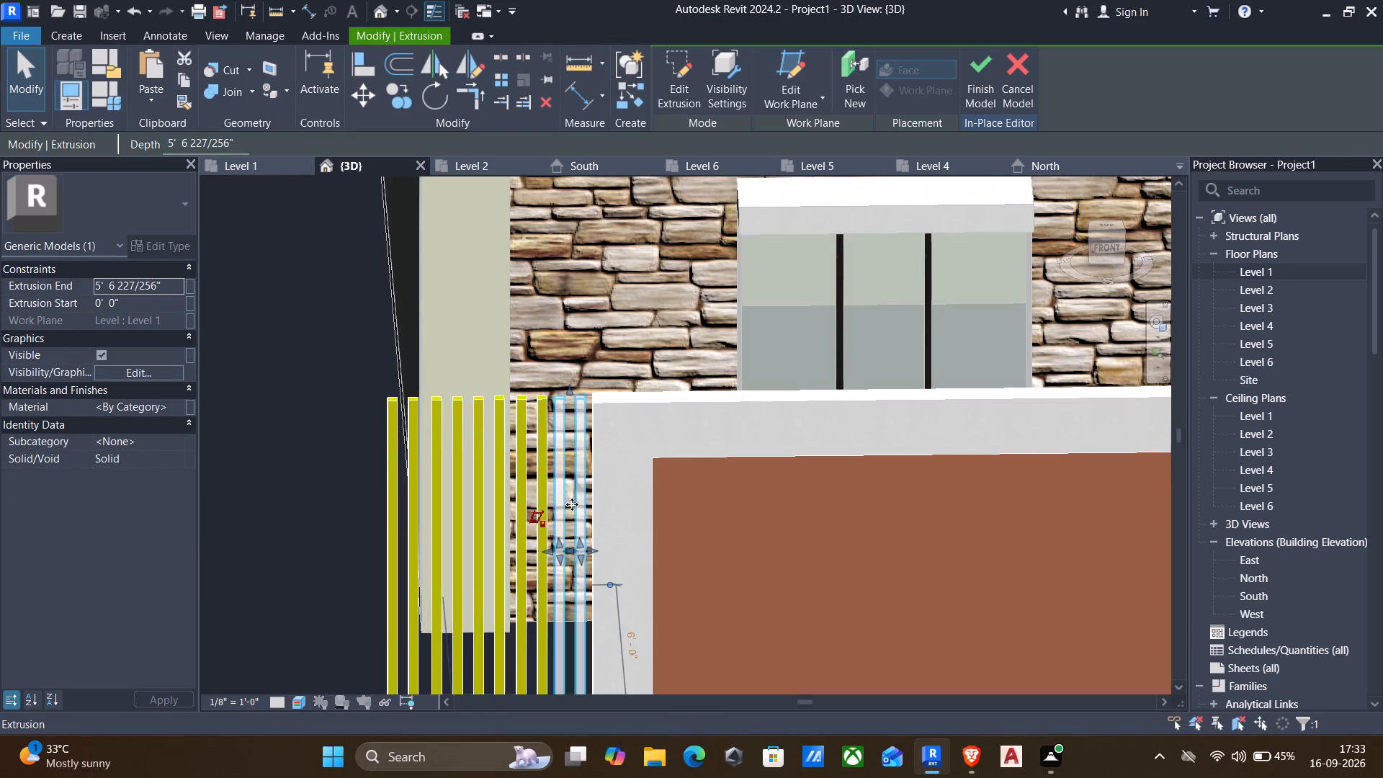
{"action": "left_click", "coordinate": [530, 512], "text": "ctrl"}
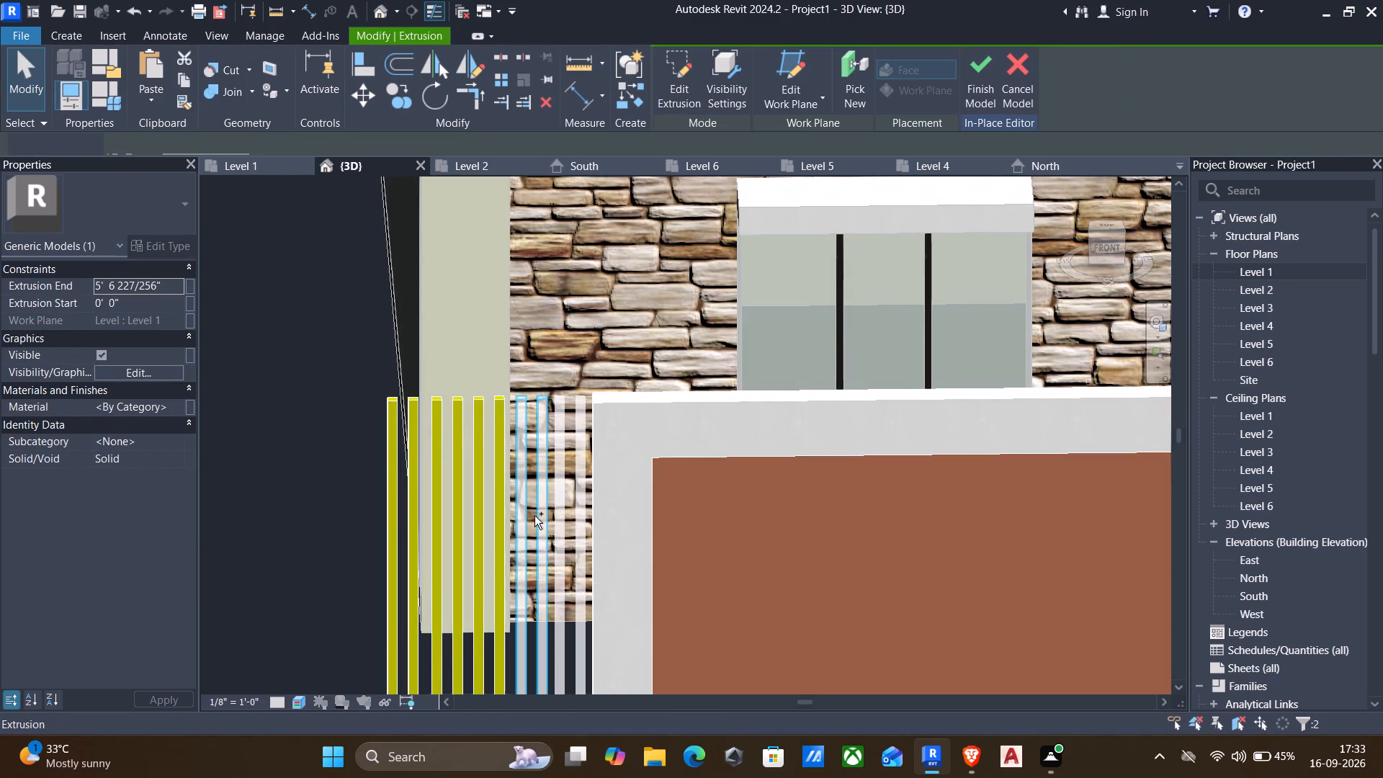
{"action": "left_click", "coordinate": [487, 517], "text": "ctrl"}
{"action": "left_click", "coordinate": [452, 523], "text": "ctrl"}
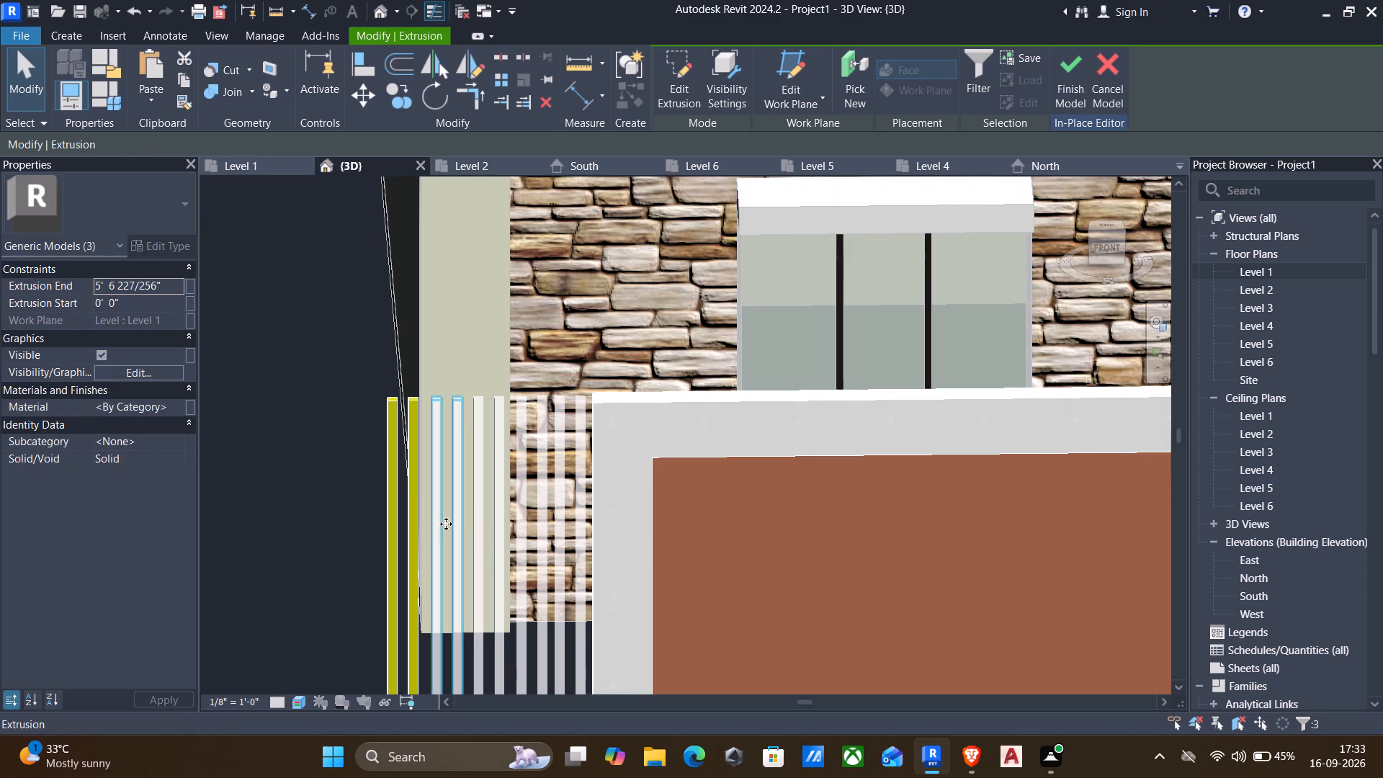
{"action": "left_click", "coordinate": [409, 526], "text": "ctrl"}
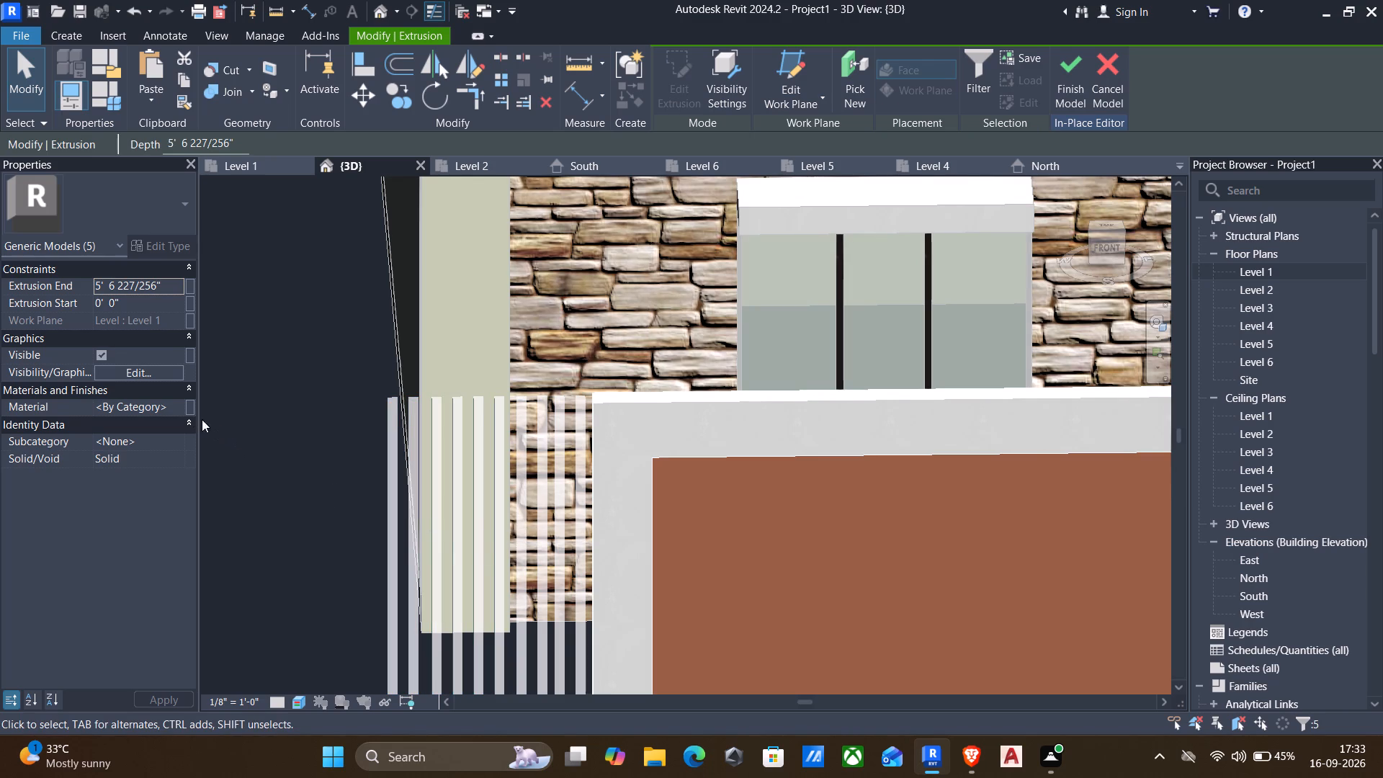
{"action": "left_click", "coordinate": [165, 413]}
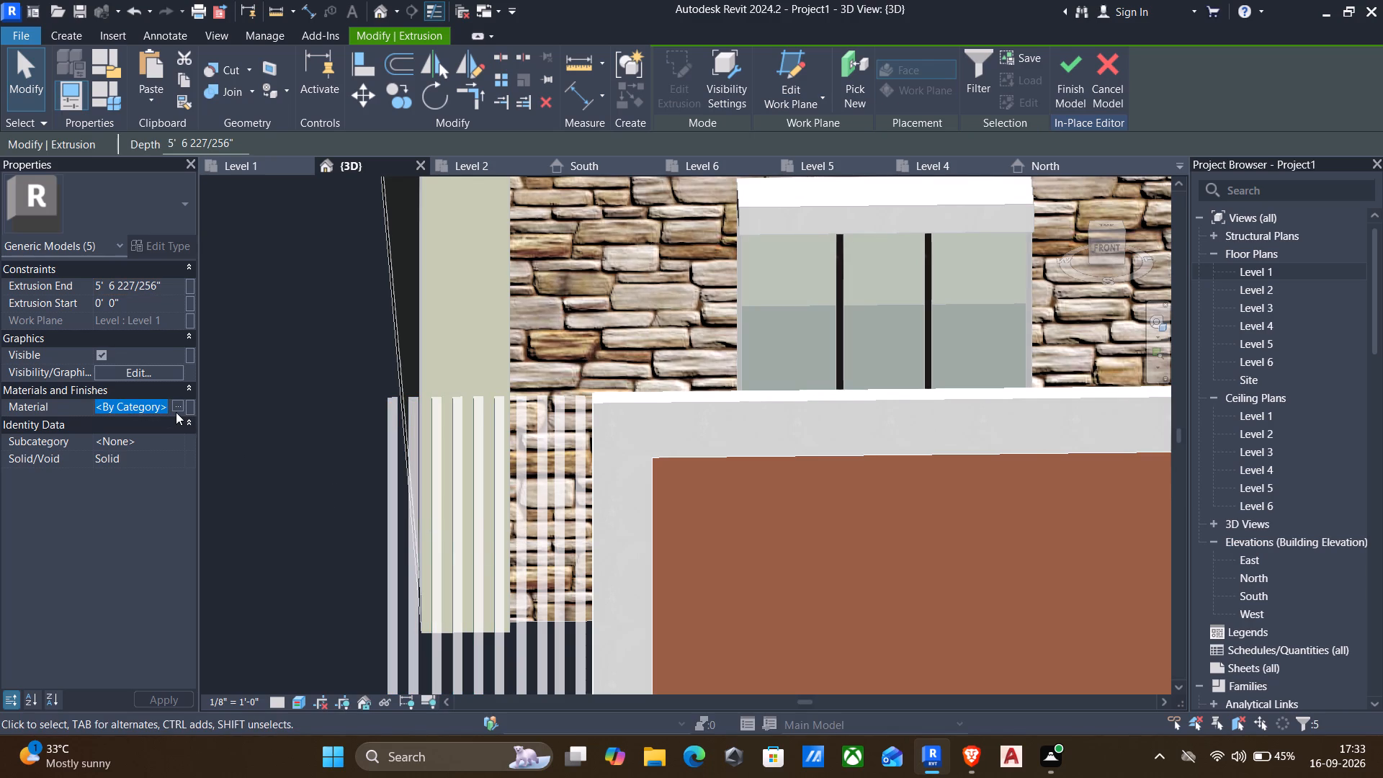
{"action": "left_click", "coordinate": [178, 405]}
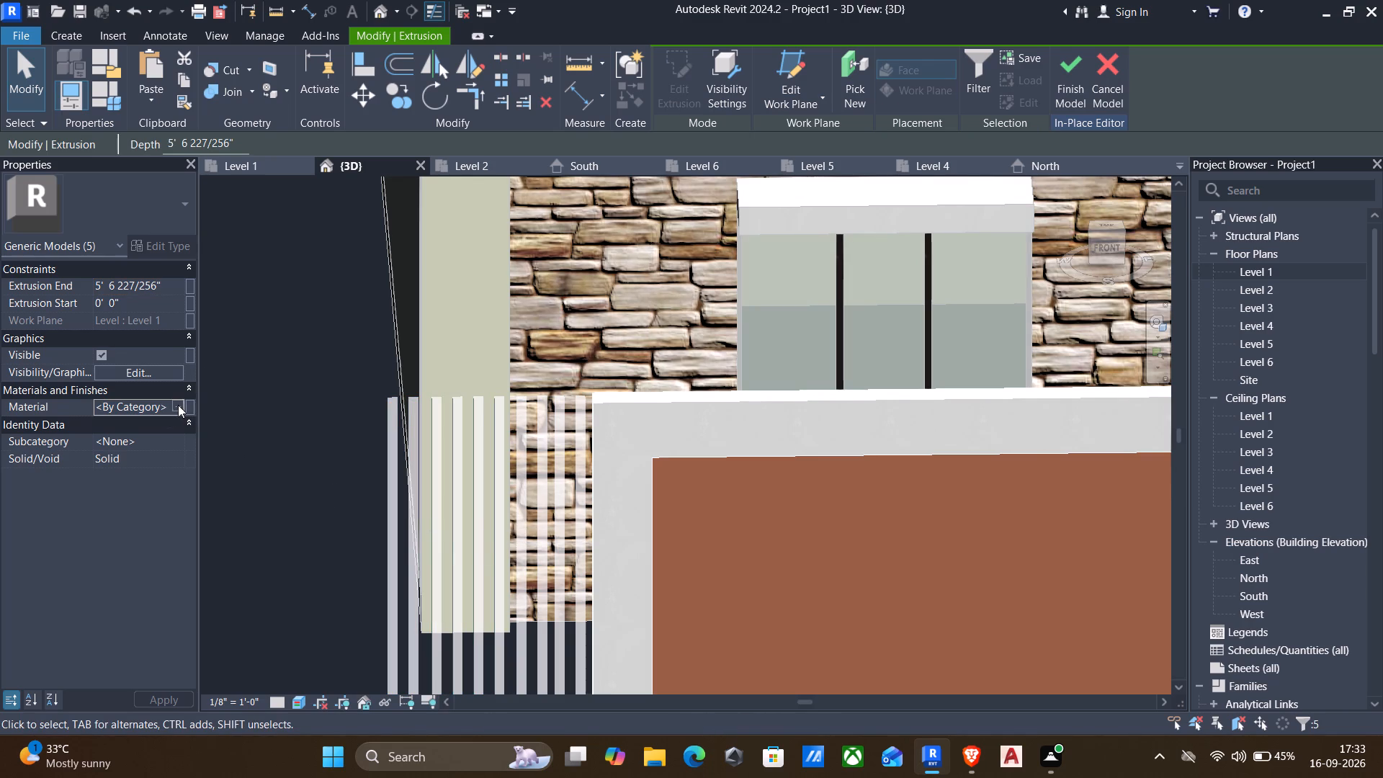
{"action": "scroll", "coordinate": [190, 325], "scroll_direction": "down", "scroll_amount": 10}
{"action": "scroll", "coordinate": [190, 325], "scroll_direction": "up", "scroll_amount": 11}
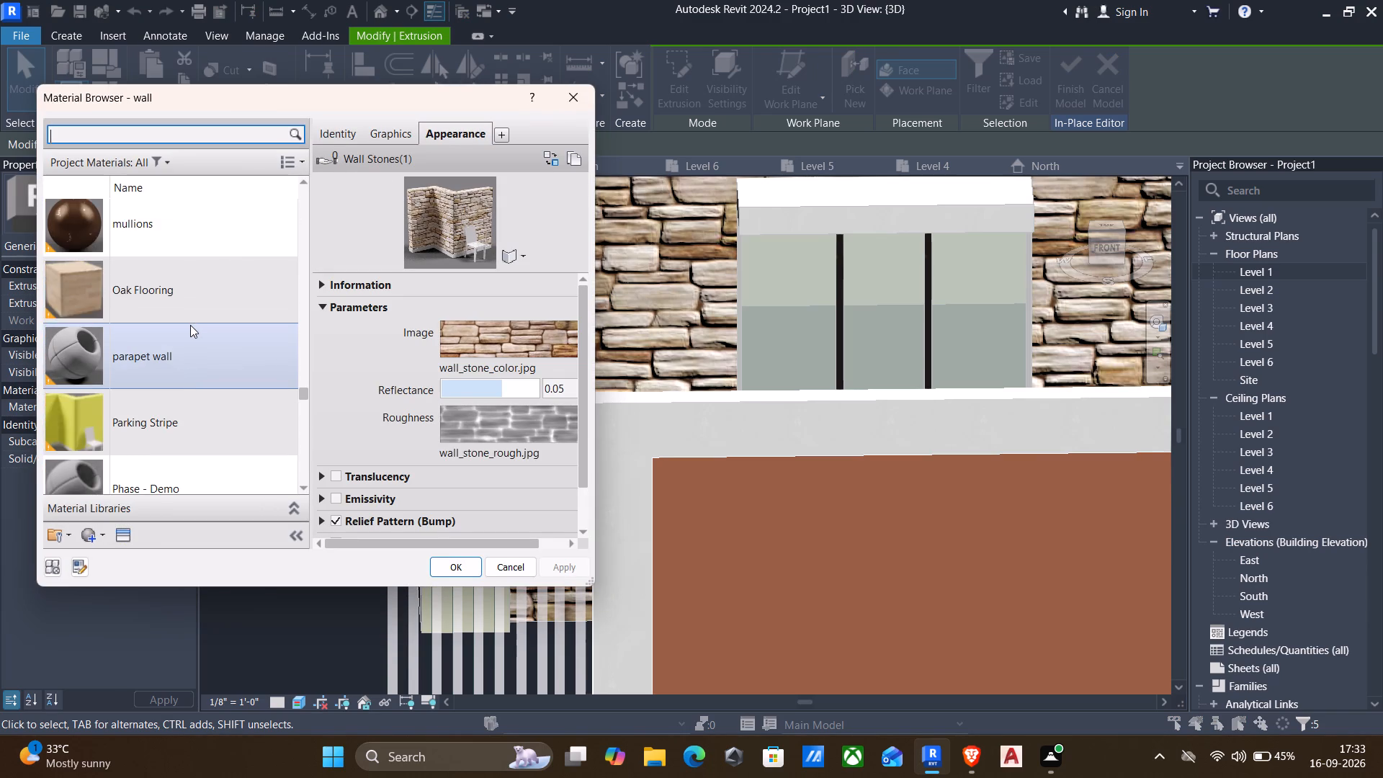
{"action": "scroll", "coordinate": [190, 325], "scroll_direction": "up", "scroll_amount": 6}
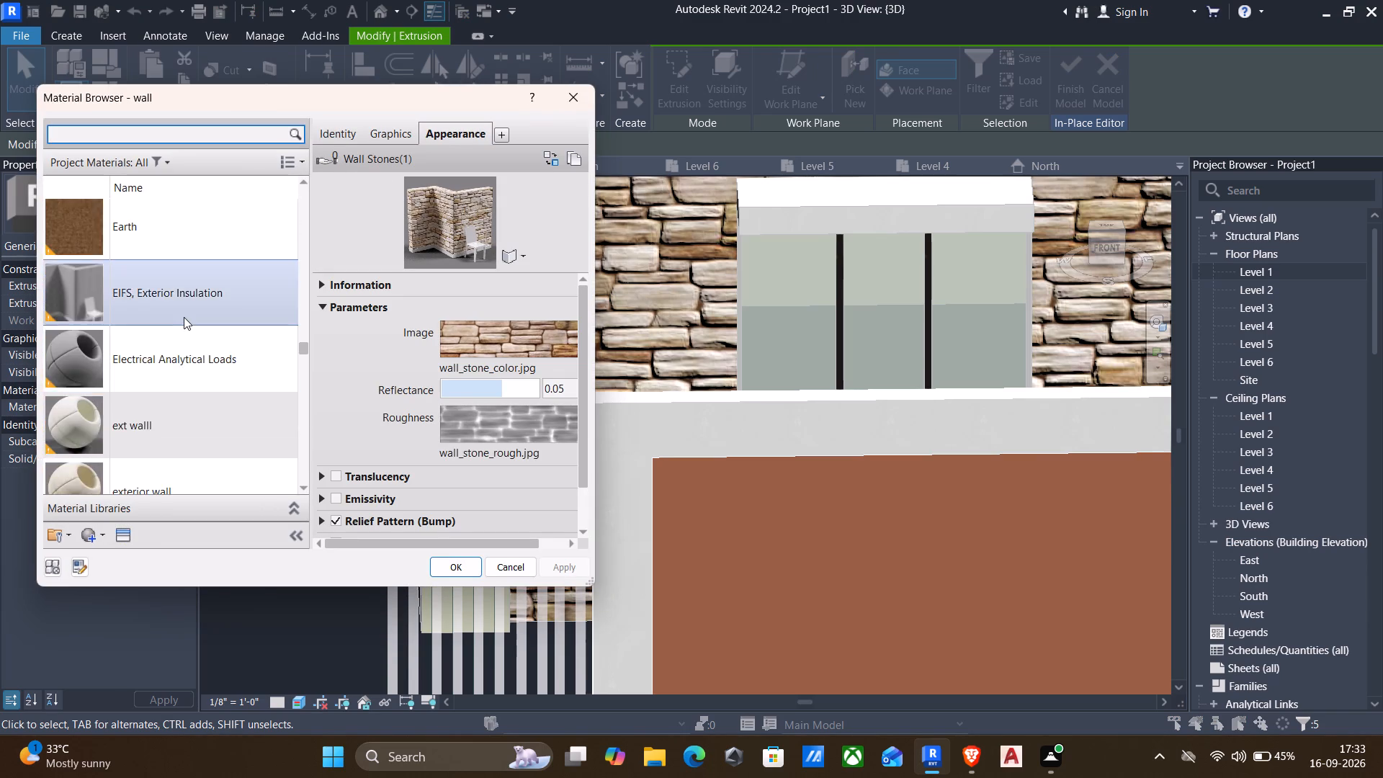
{"action": "scroll", "coordinate": [184, 317], "scroll_direction": "up", "scroll_amount": 10}
{"action": "scroll", "coordinate": [184, 316], "scroll_direction": "down", "scroll_amount": 2}
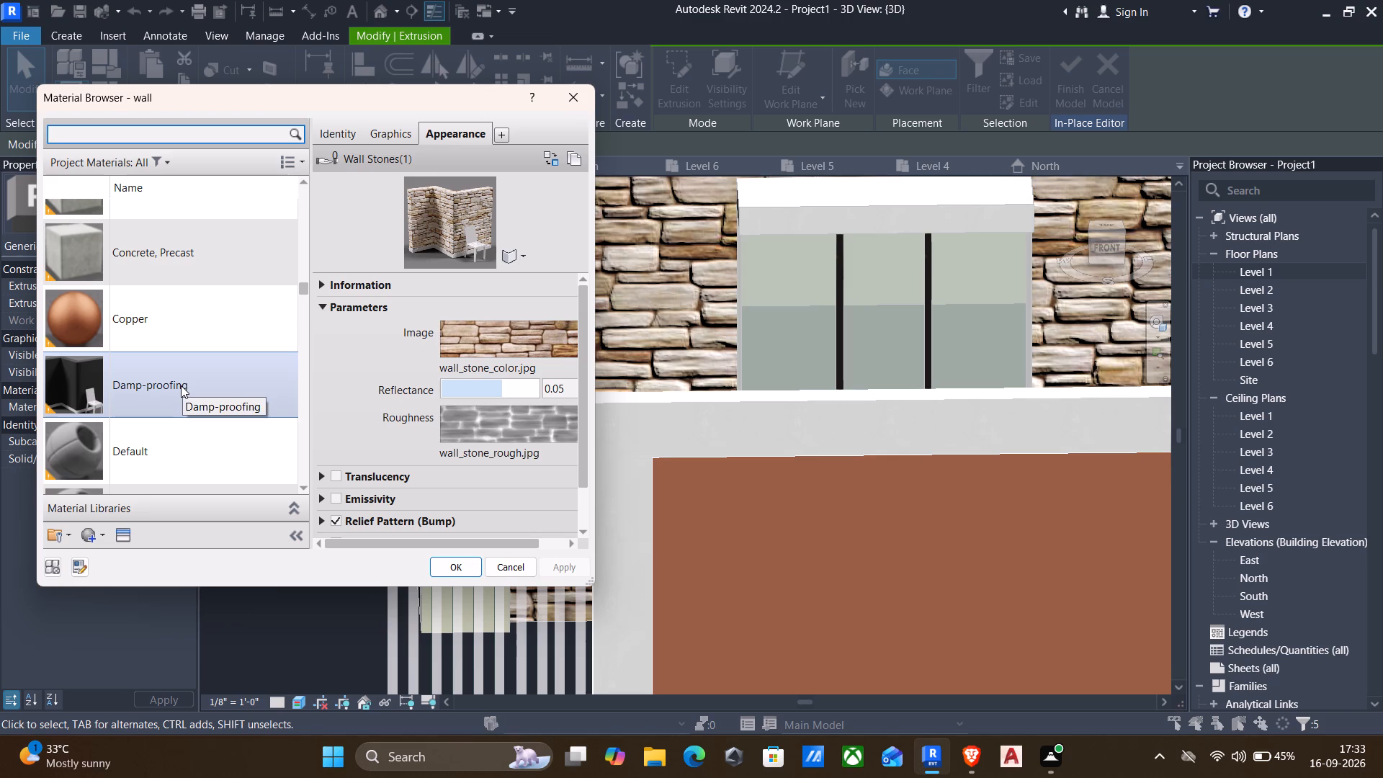
{"action": "scroll", "coordinate": [181, 385], "scroll_direction": "up", "scroll_amount": 13}
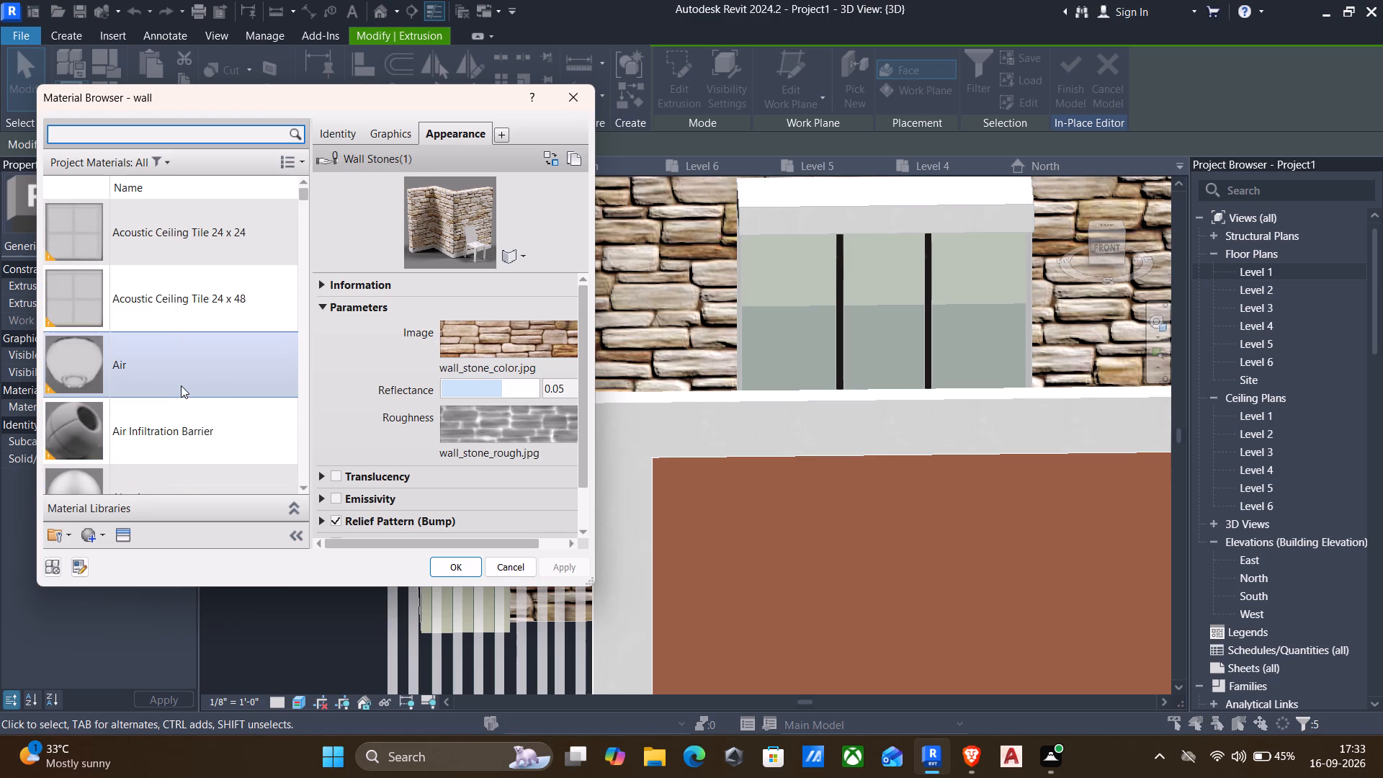
{"action": "scroll", "coordinate": [181, 385], "scroll_direction": "up", "scroll_amount": 6}
{"action": "scroll", "coordinate": [181, 385], "scroll_direction": "down", "scroll_amount": 18}
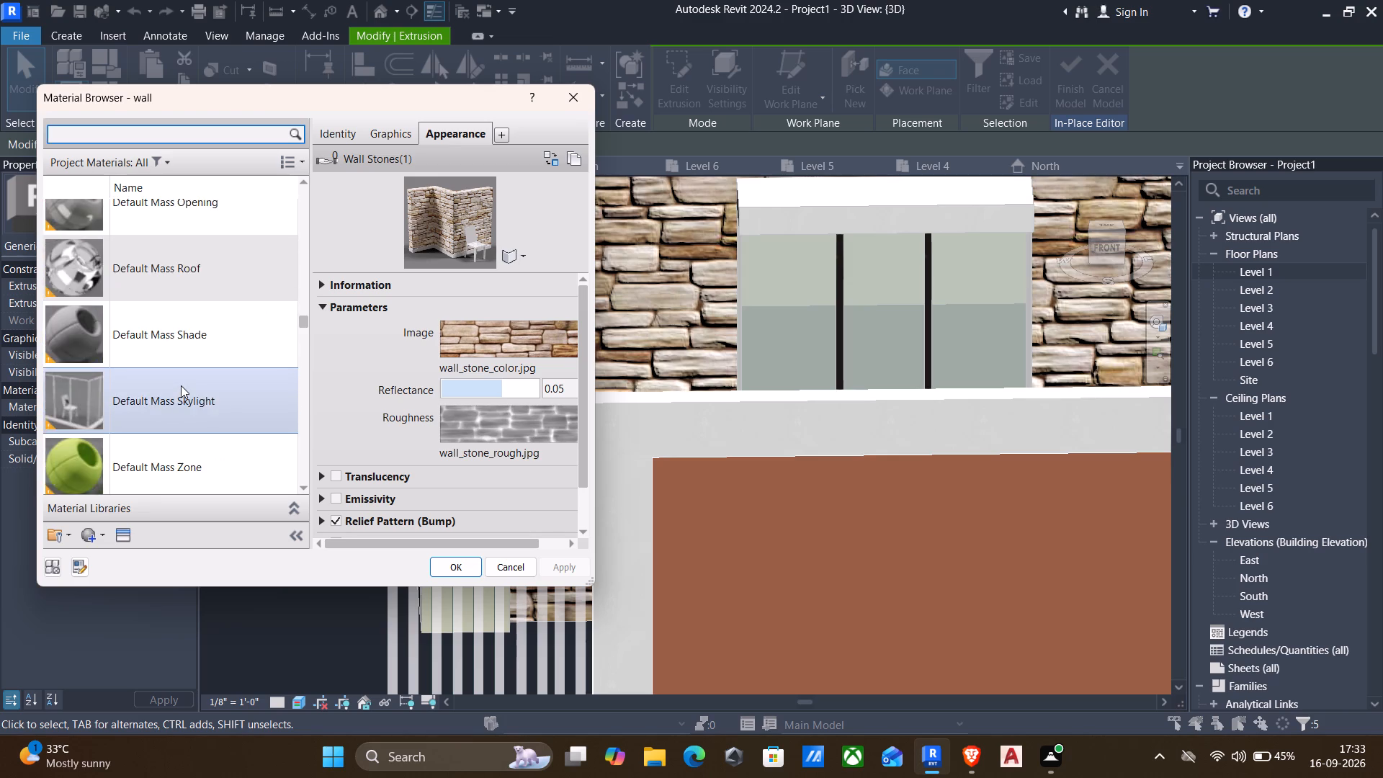
{"action": "scroll", "coordinate": [181, 385], "scroll_direction": "down", "scroll_amount": 11}
{"action": "scroll", "coordinate": [181, 385], "scroll_direction": "up", "scroll_amount": 3}
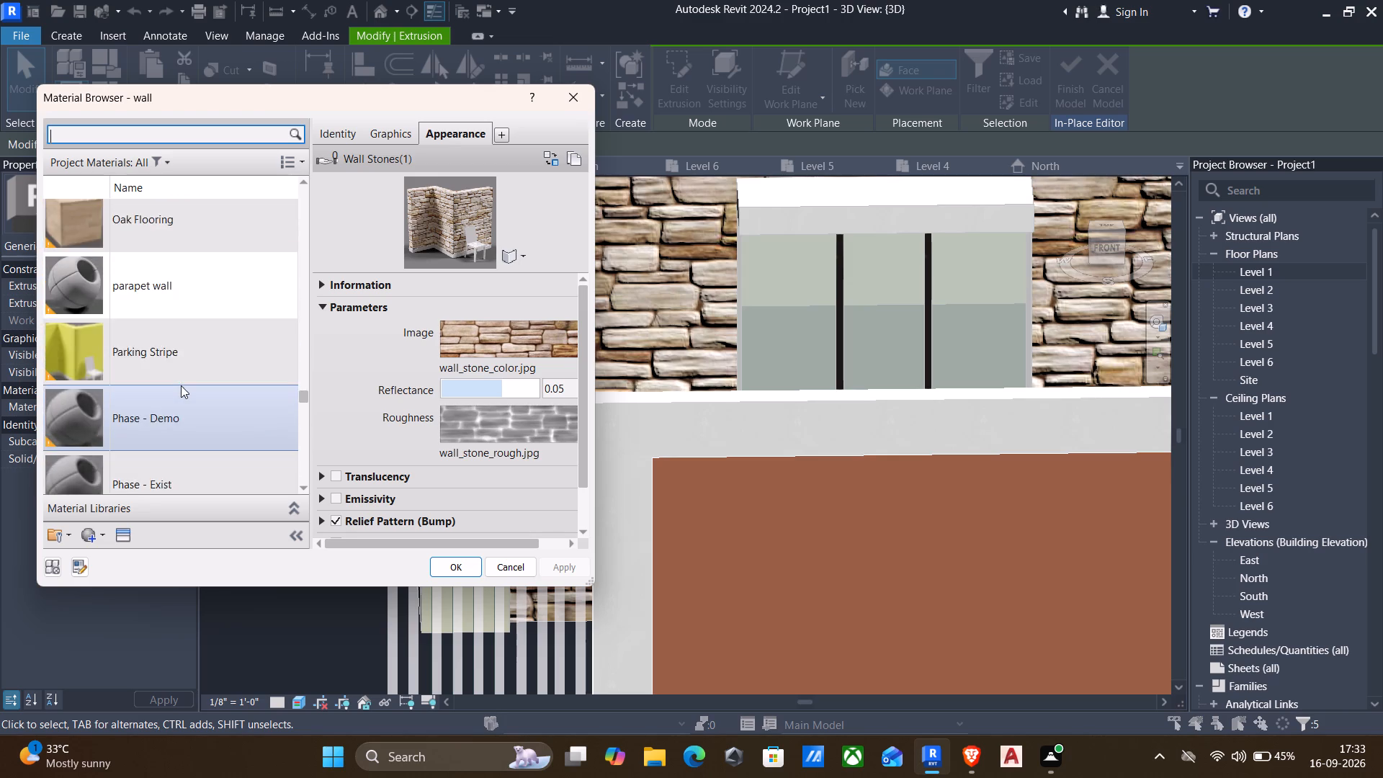
{"action": "scroll", "coordinate": [181, 385], "scroll_direction": "up", "scroll_amount": 14}
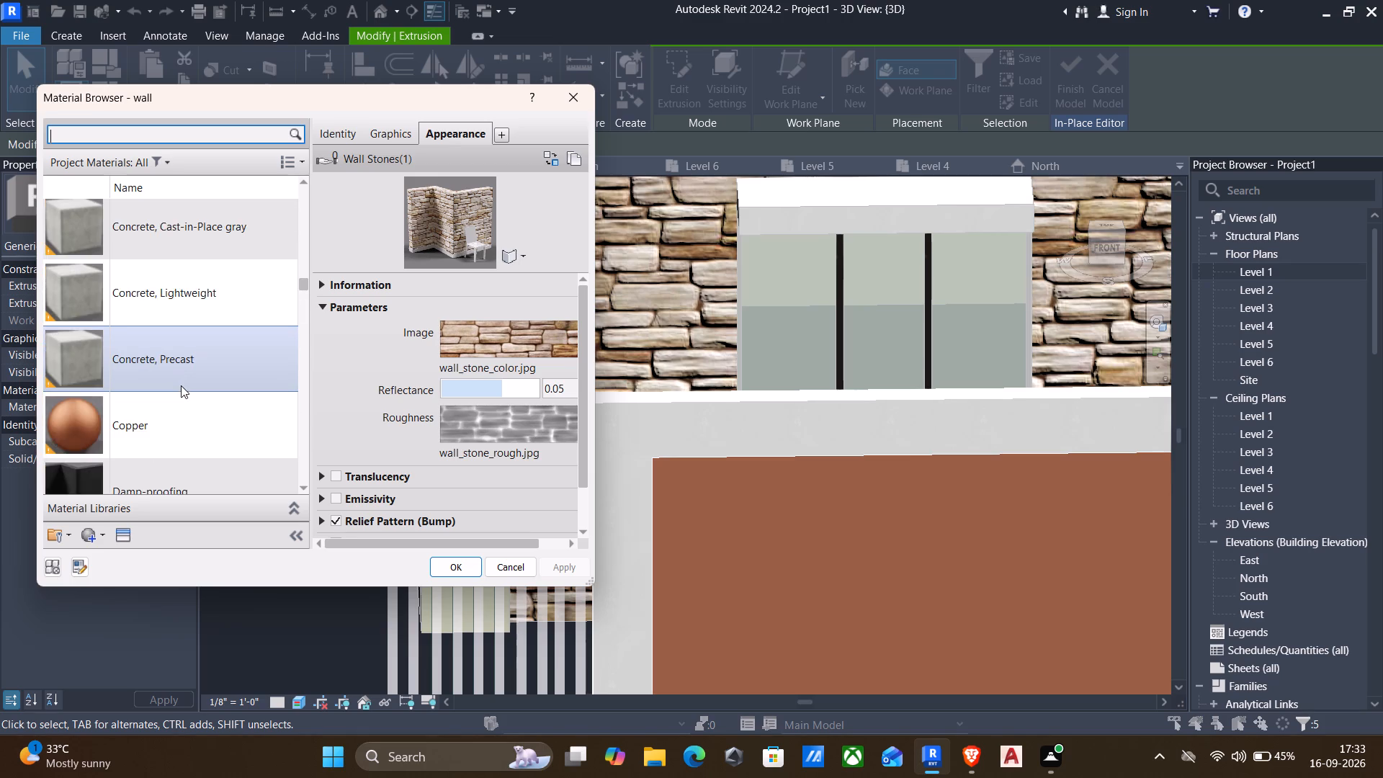
{"action": "scroll", "coordinate": [181, 385], "scroll_direction": "down", "scroll_amount": 2}
{"action": "scroll", "coordinate": [182, 326], "scroll_direction": "up", "scroll_amount": 2}
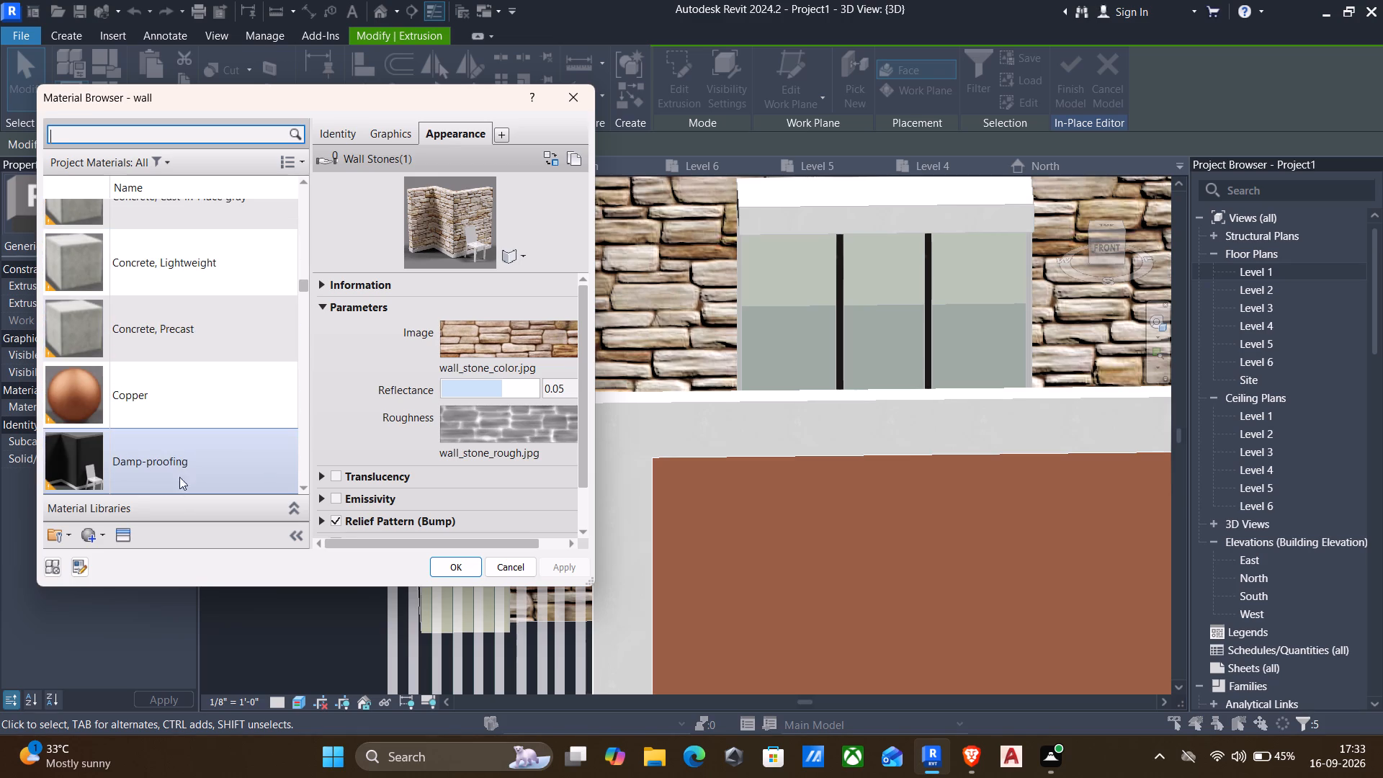
{"action": "left_click", "coordinate": [171, 468]}
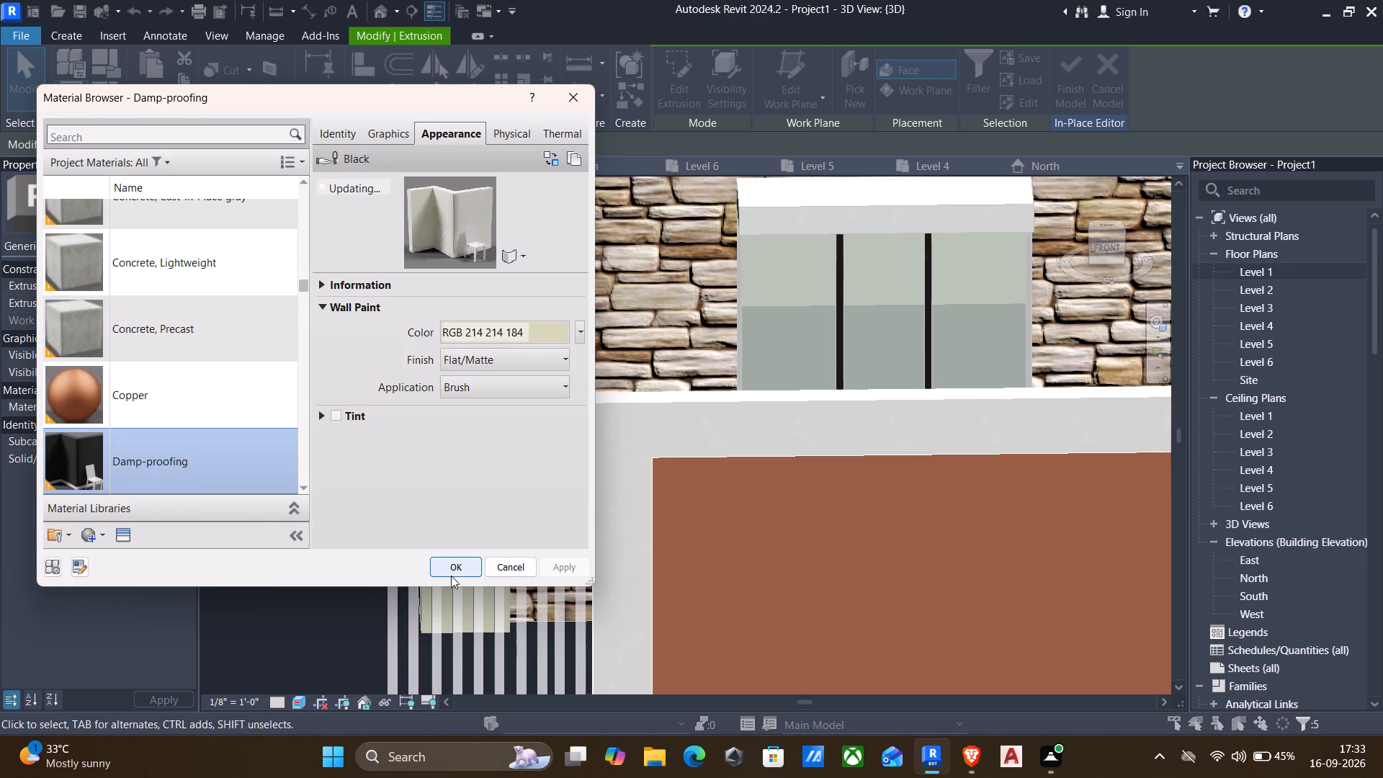
{"action": "left_click", "coordinate": [452, 574]}
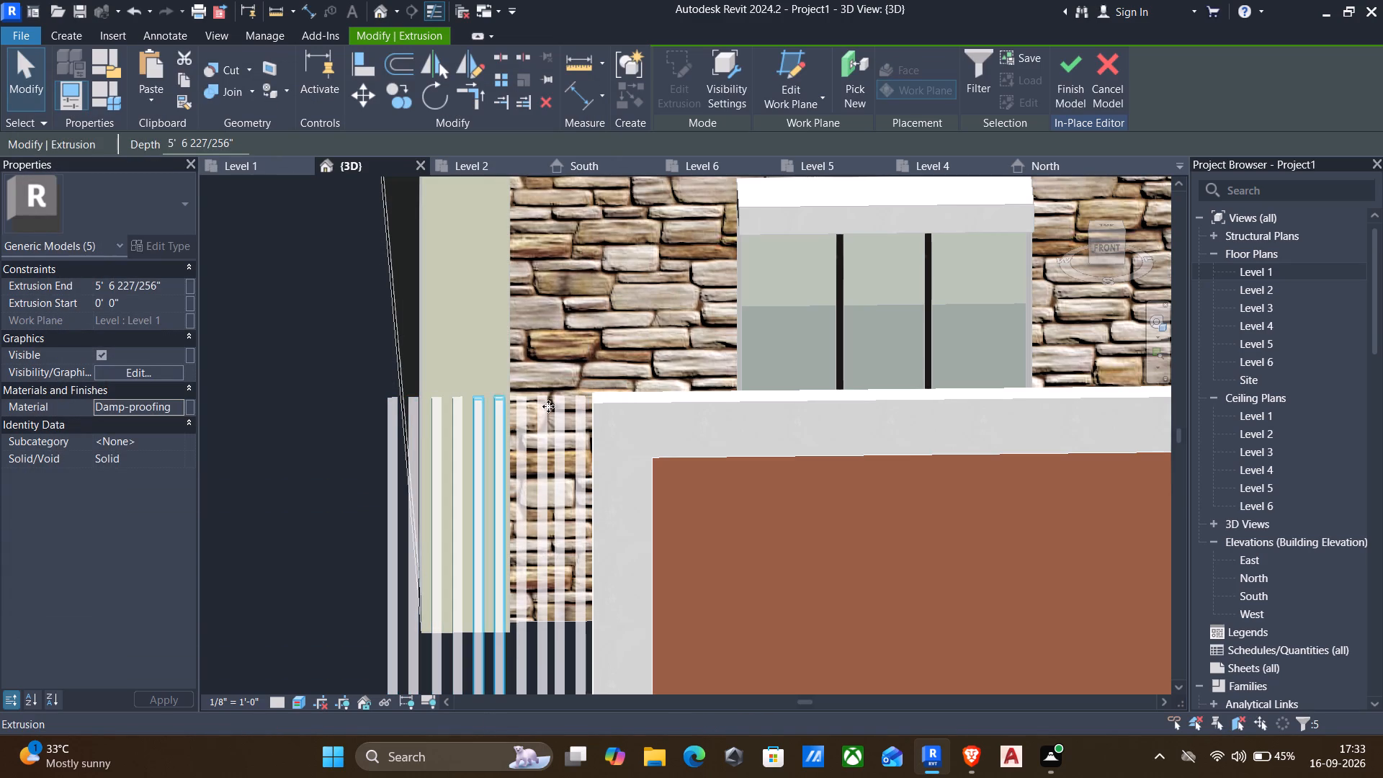
Finish the in-place gate model with the new material on the square bars.
{"action": "left_click", "coordinate": [1079, 66]}
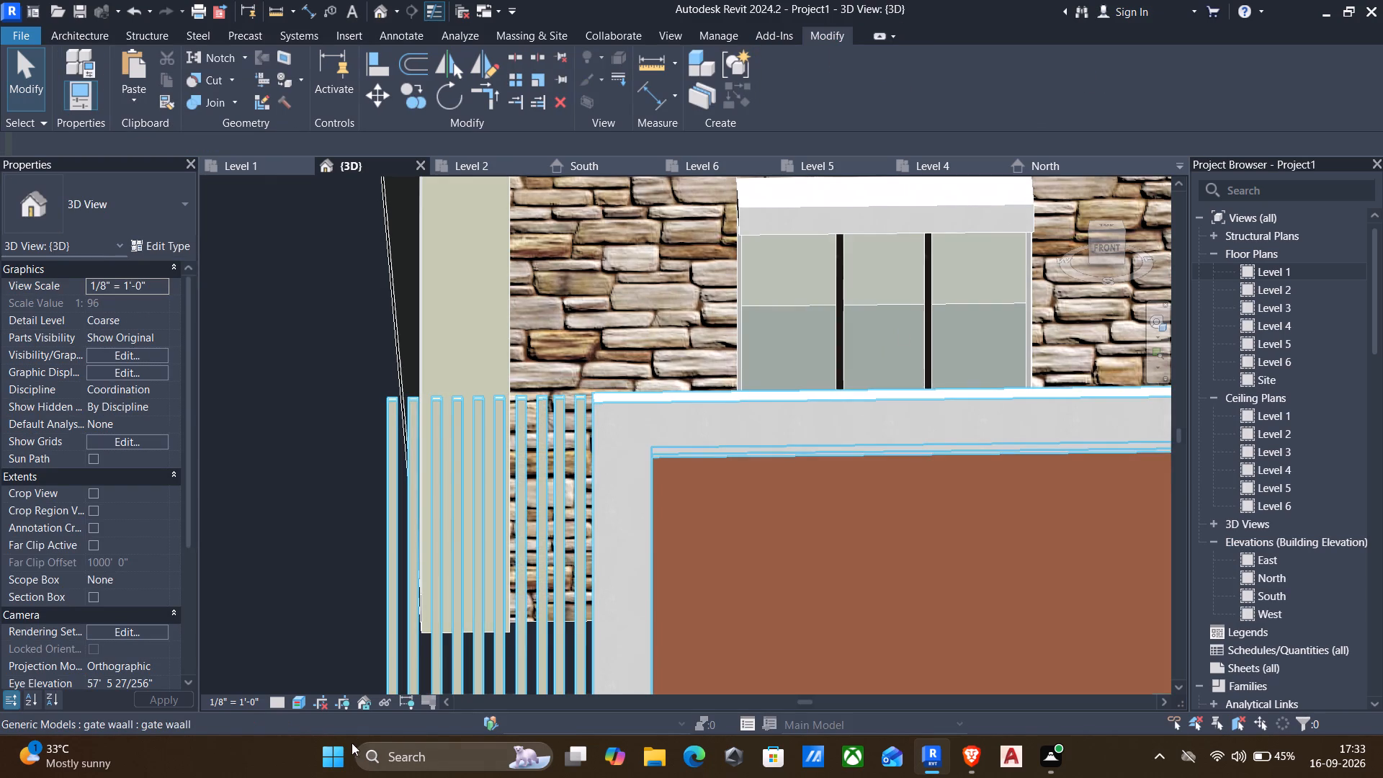
{"action": "left_click", "coordinate": [310, 707]}
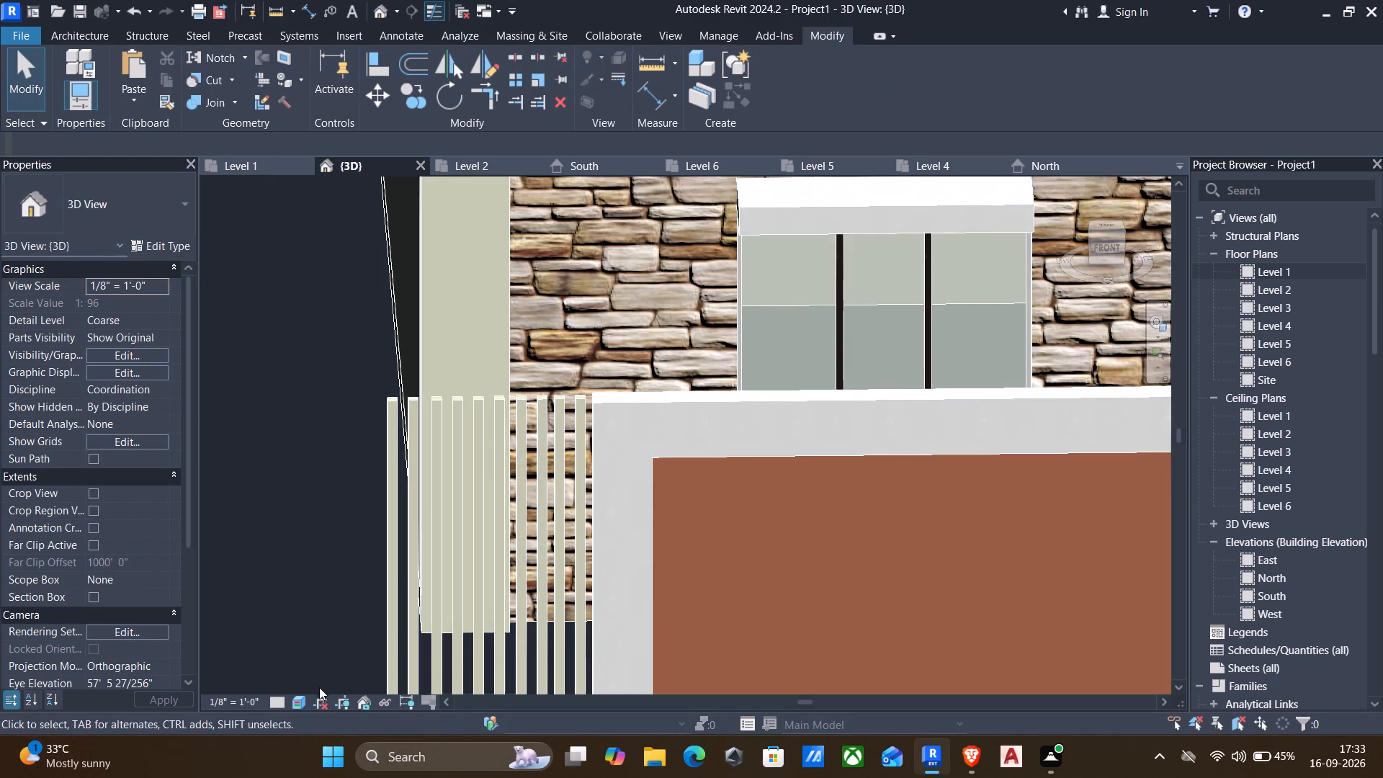
Set the 3D view's visual style to Realistic.
{"action": "left_click", "coordinate": [304, 706]}
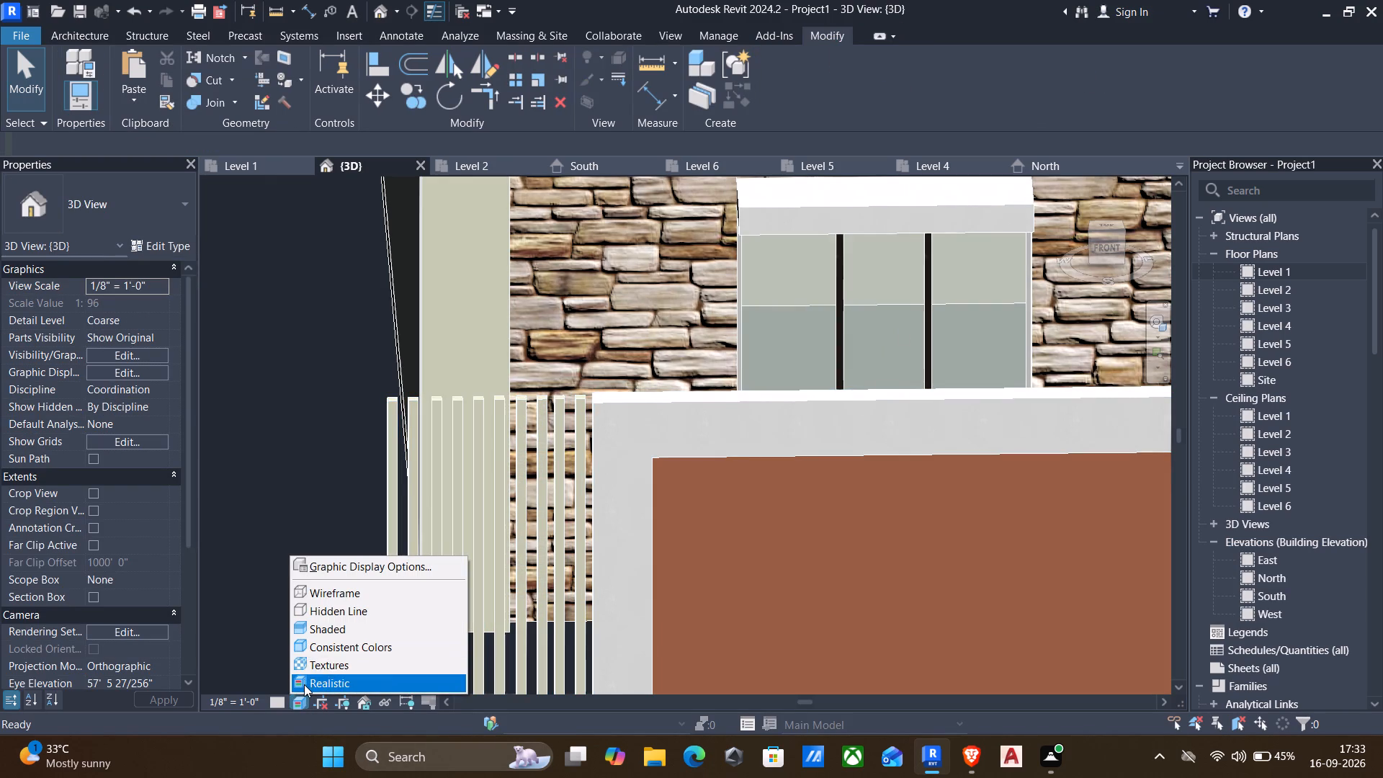
{"action": "left_click", "coordinate": [304, 684]}
Reopen the gate wall in-place model at the house front for editing.
{"action": "scroll", "coordinate": [352, 571], "scroll_direction": "down", "scroll_amount": 2}
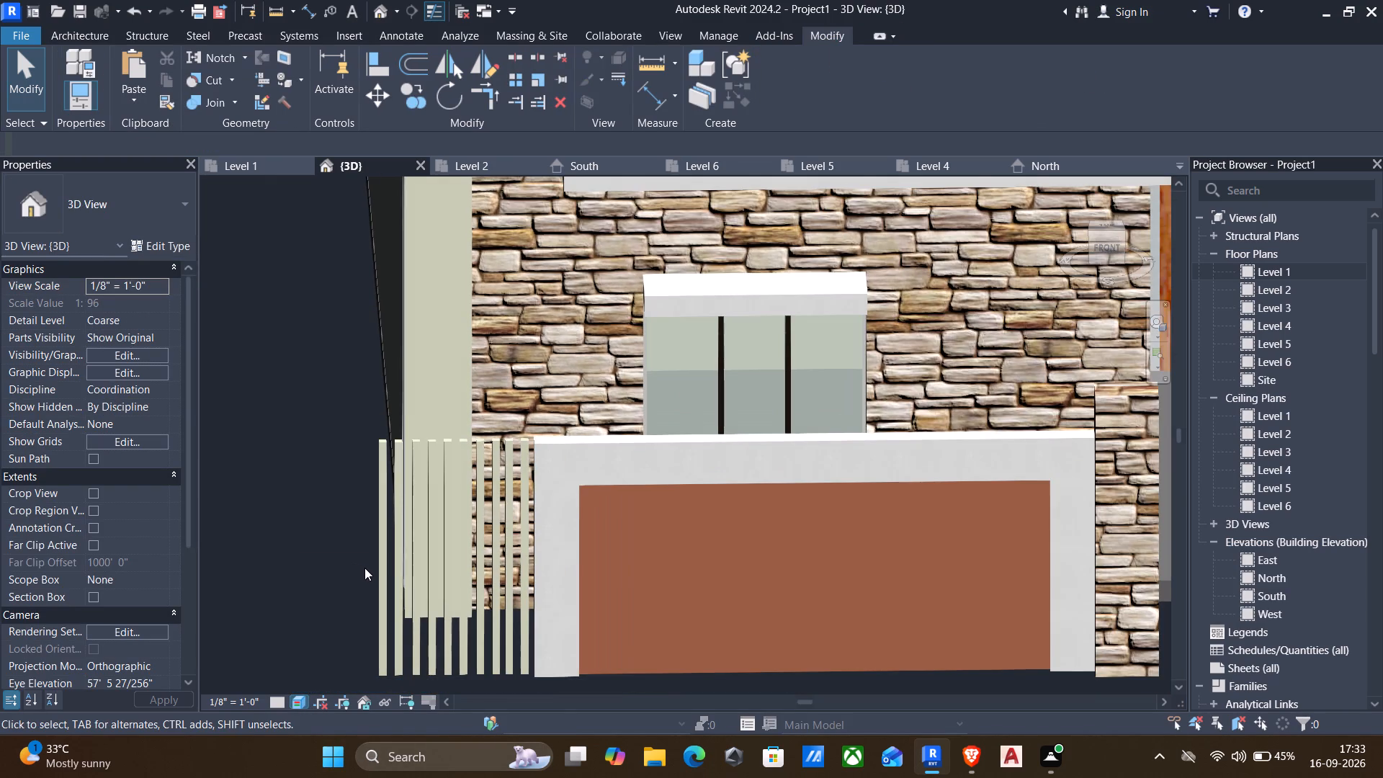
{"action": "scroll", "coordinate": [367, 568], "scroll_direction": "down", "scroll_amount": 2}
{"action": "scroll", "coordinate": [522, 553], "scroll_direction": "down", "scroll_amount": 2}
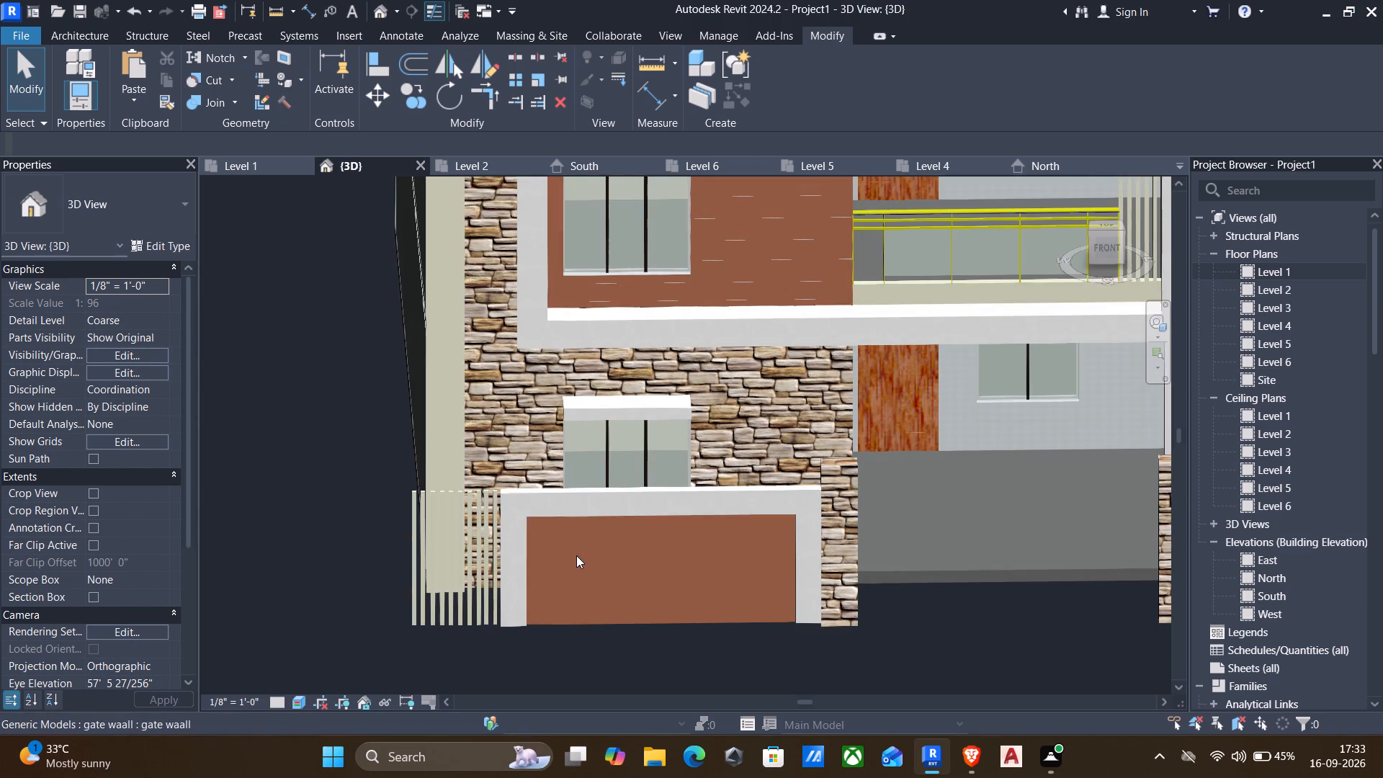
{"action": "scroll", "coordinate": [576, 555], "scroll_direction": "down", "scroll_amount": 2}
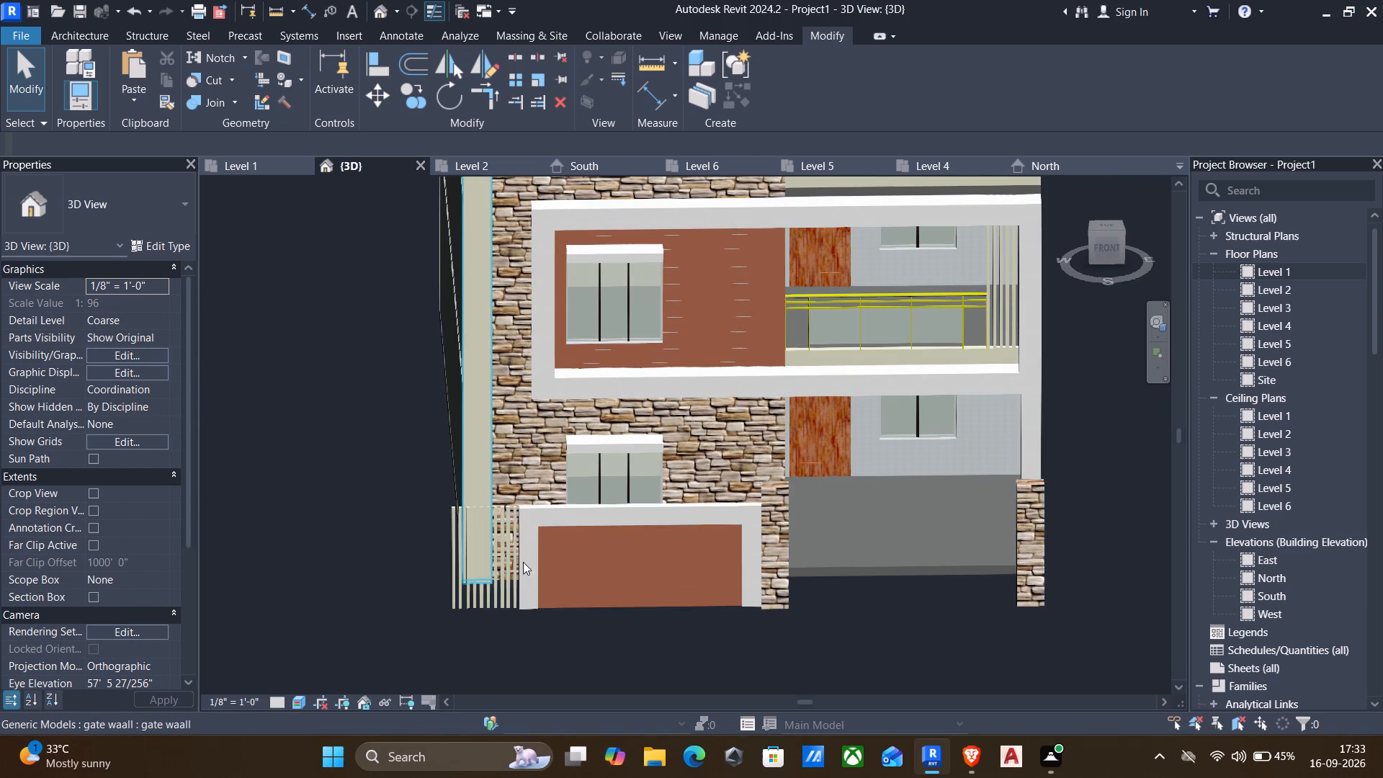
{"action": "scroll", "coordinate": [523, 562], "scroll_direction": "down", "scroll_amount": 1}
{"action": "scroll", "coordinate": [503, 548], "scroll_direction": "up", "scroll_amount": 2}
{"action": "key", "text": "Escape"}
{"action": "scroll", "coordinate": [465, 547], "scroll_direction": "up", "scroll_amount": 3}
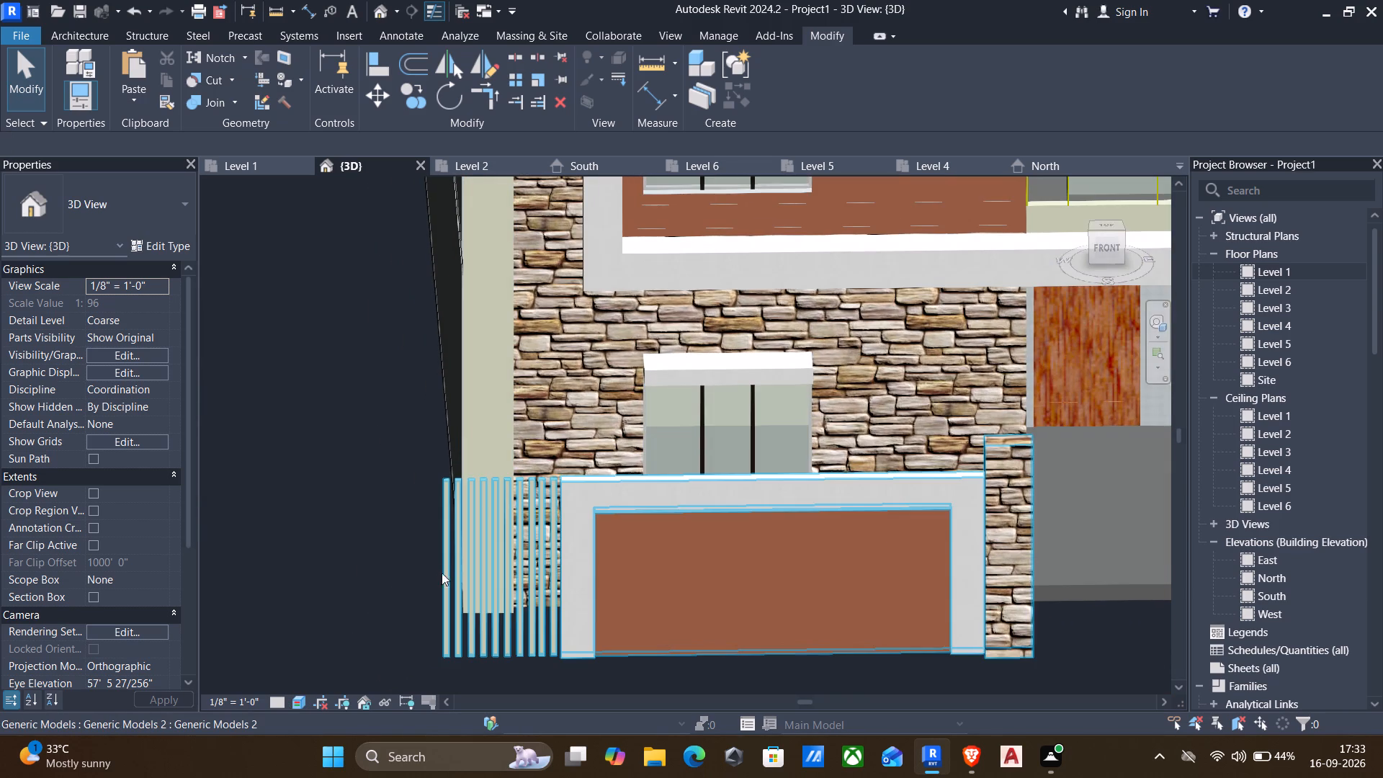
{"action": "scroll", "coordinate": [450, 578], "scroll_direction": "up", "scroll_amount": 3}
{"action": "left_click", "coordinate": [444, 578]}
{"action": "scroll", "coordinate": [443, 578], "scroll_direction": "down", "scroll_amount": 4}
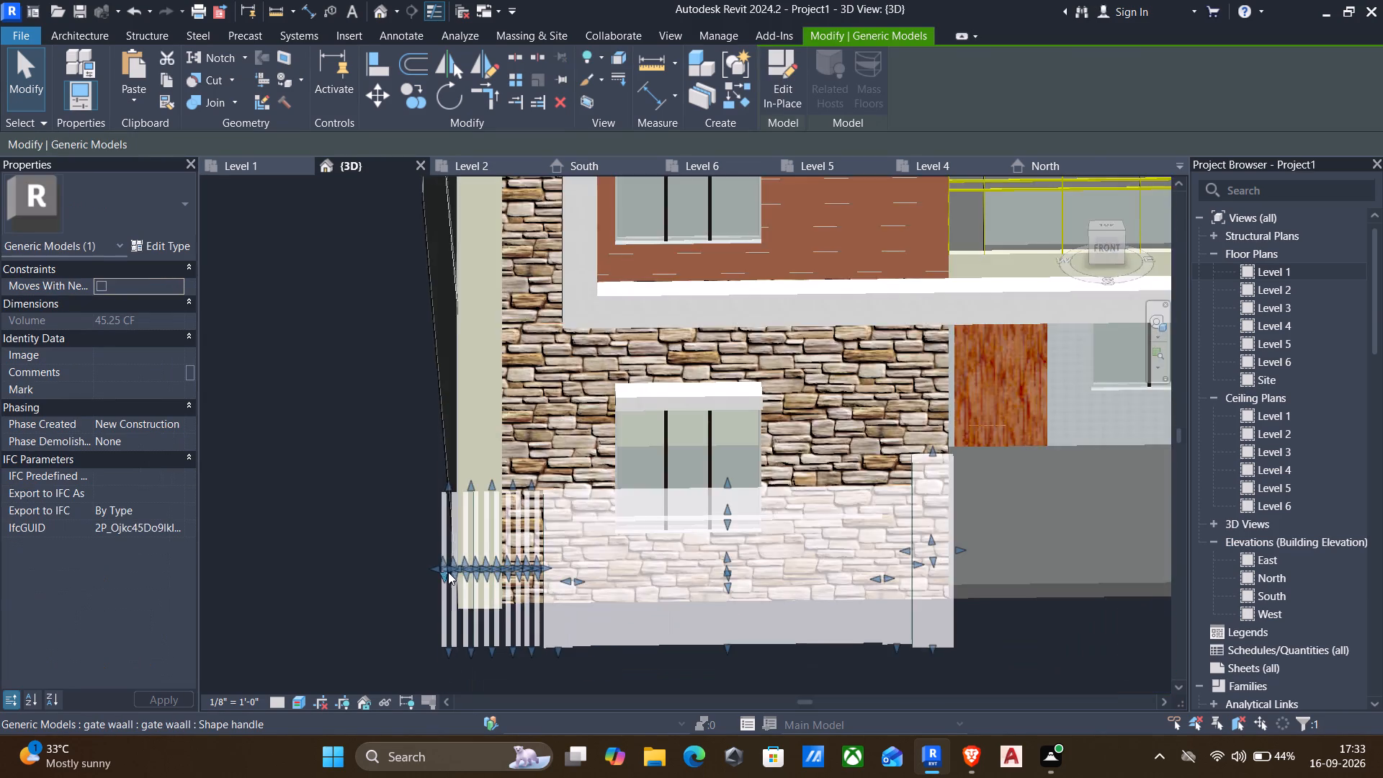
{"action": "scroll", "coordinate": [447, 569], "scroll_direction": "down", "scroll_amount": 4}
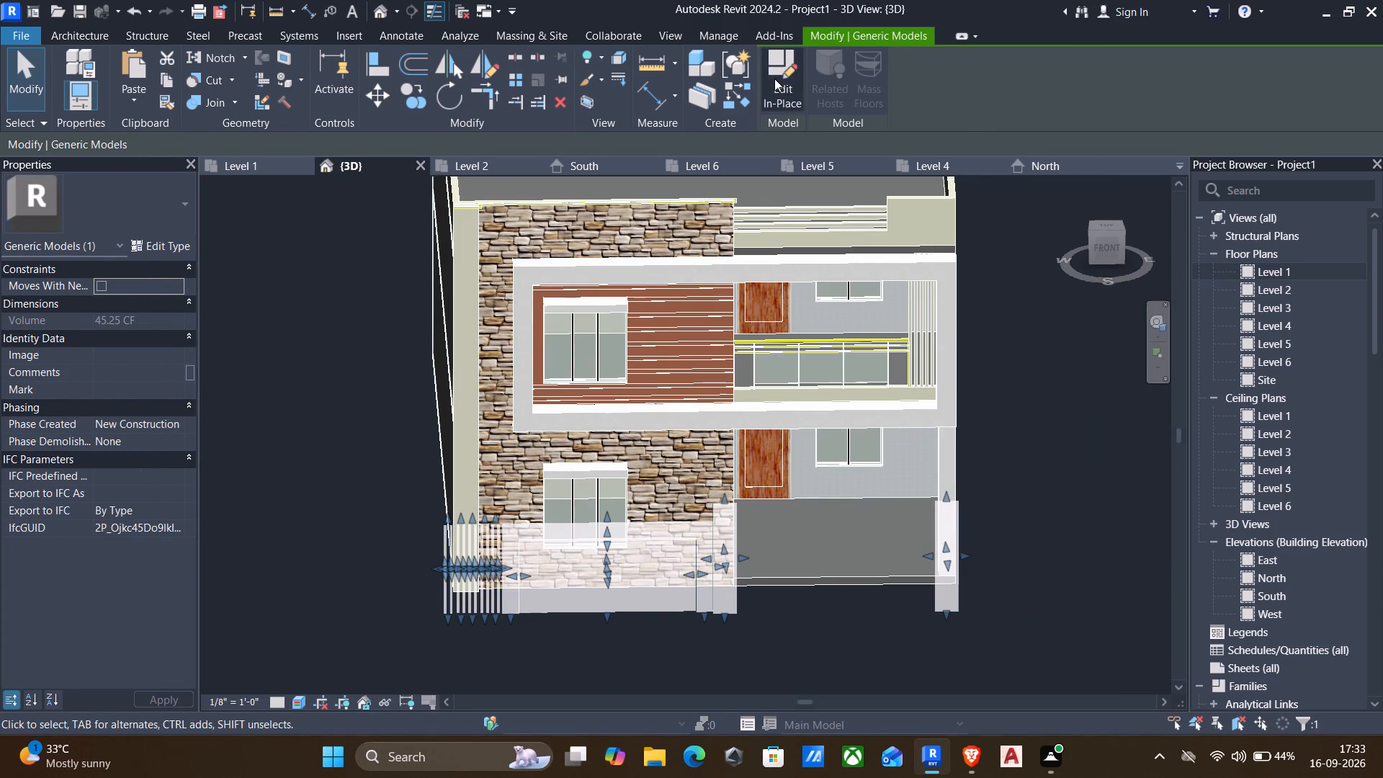
{"action": "left_click", "coordinate": [774, 79]}
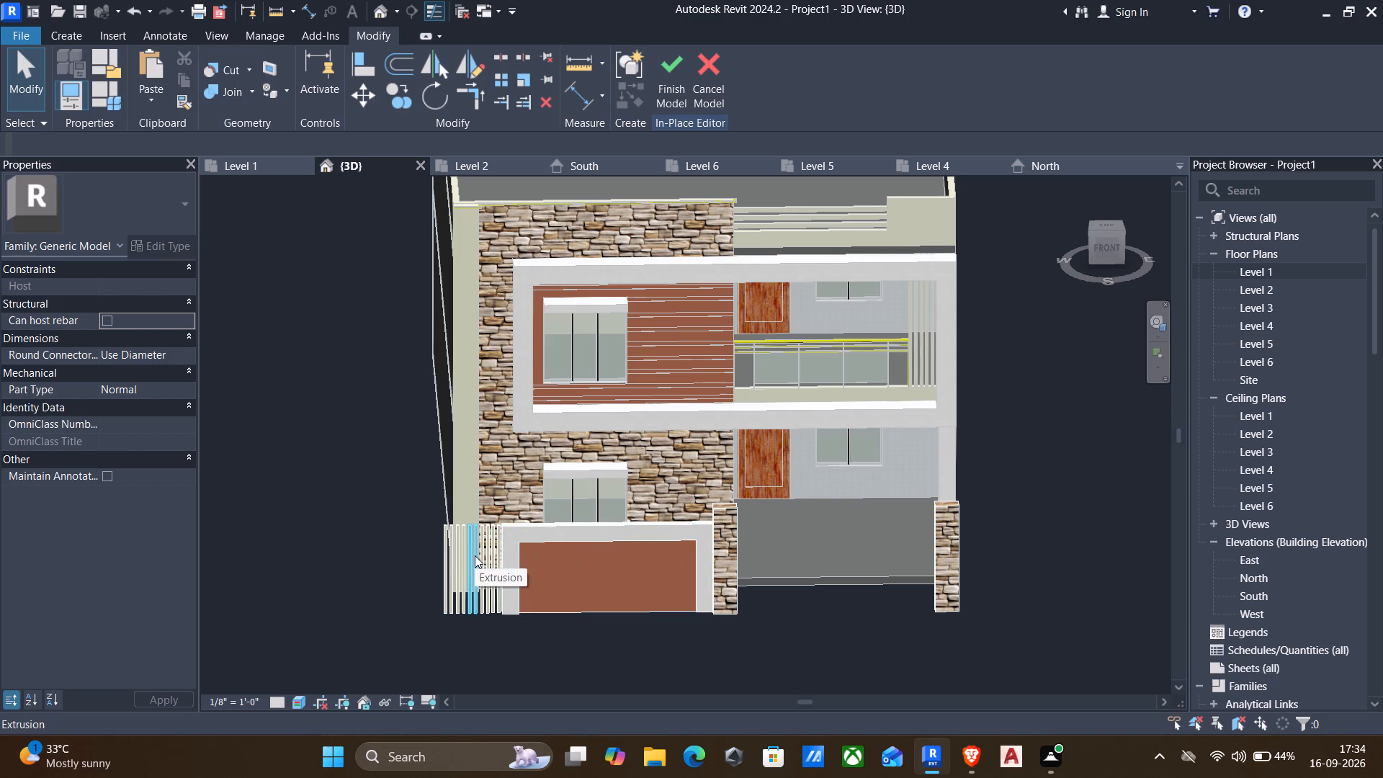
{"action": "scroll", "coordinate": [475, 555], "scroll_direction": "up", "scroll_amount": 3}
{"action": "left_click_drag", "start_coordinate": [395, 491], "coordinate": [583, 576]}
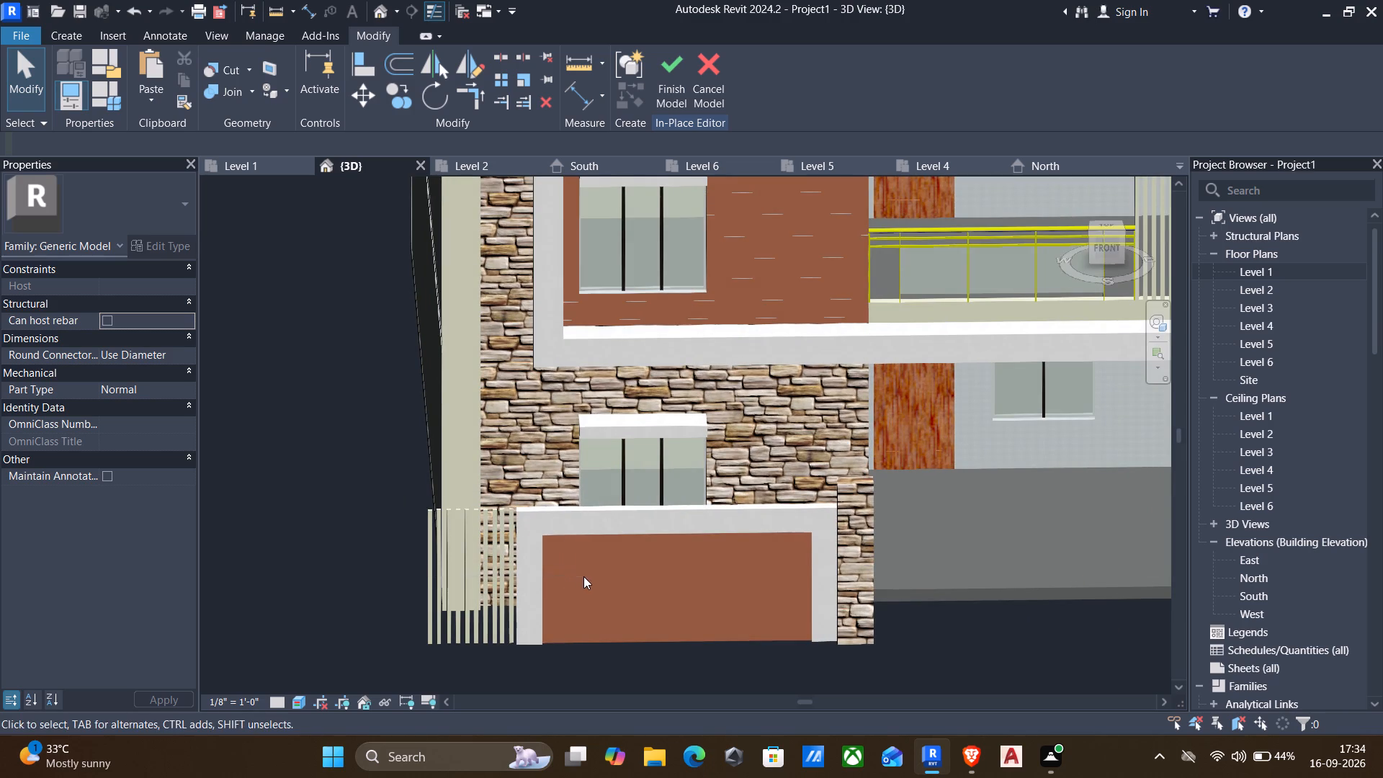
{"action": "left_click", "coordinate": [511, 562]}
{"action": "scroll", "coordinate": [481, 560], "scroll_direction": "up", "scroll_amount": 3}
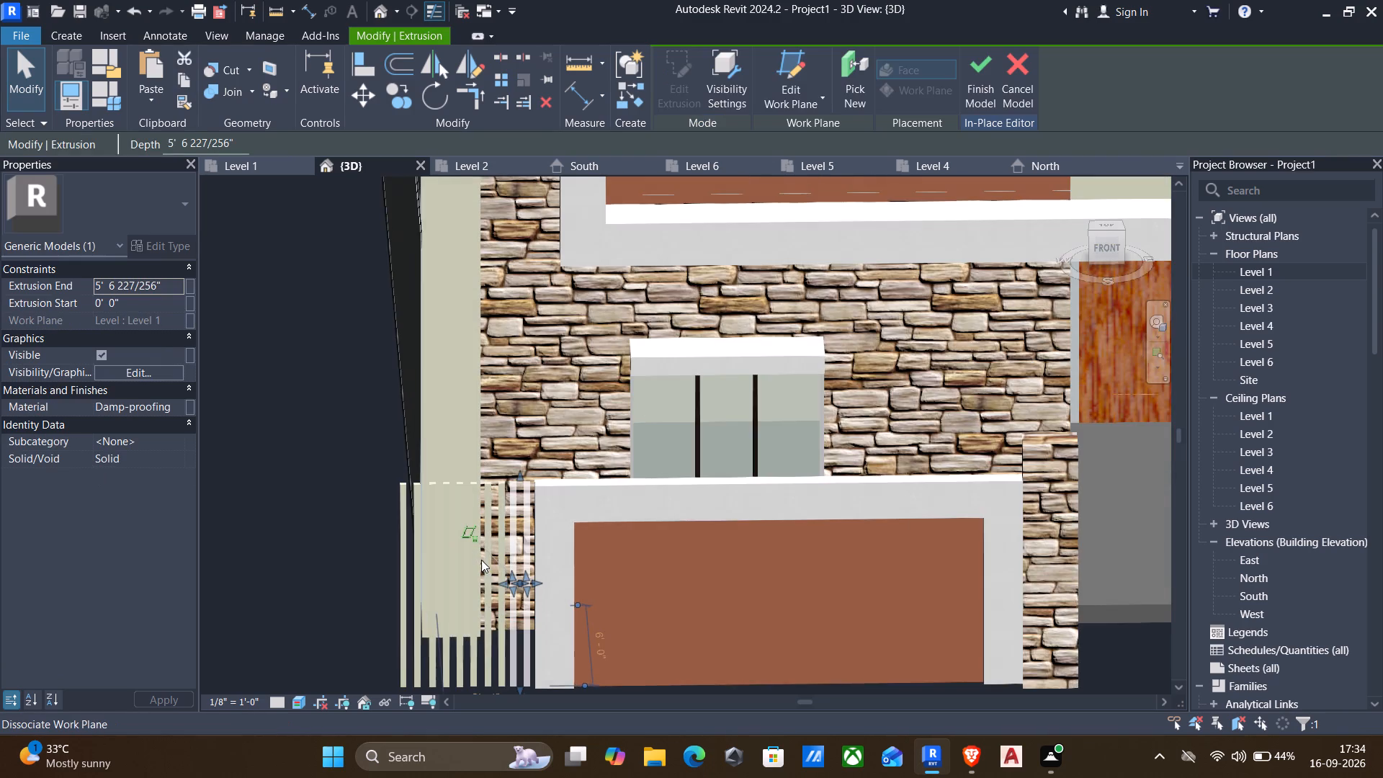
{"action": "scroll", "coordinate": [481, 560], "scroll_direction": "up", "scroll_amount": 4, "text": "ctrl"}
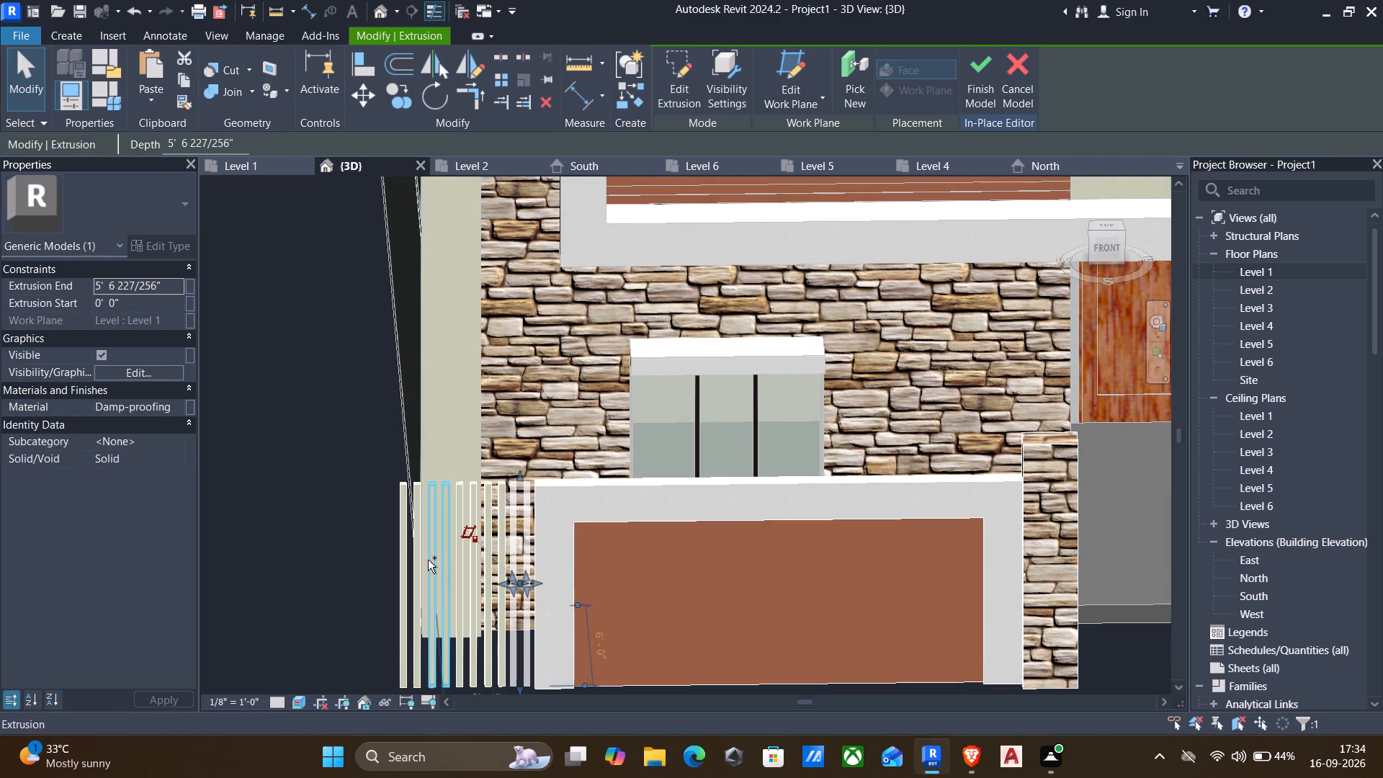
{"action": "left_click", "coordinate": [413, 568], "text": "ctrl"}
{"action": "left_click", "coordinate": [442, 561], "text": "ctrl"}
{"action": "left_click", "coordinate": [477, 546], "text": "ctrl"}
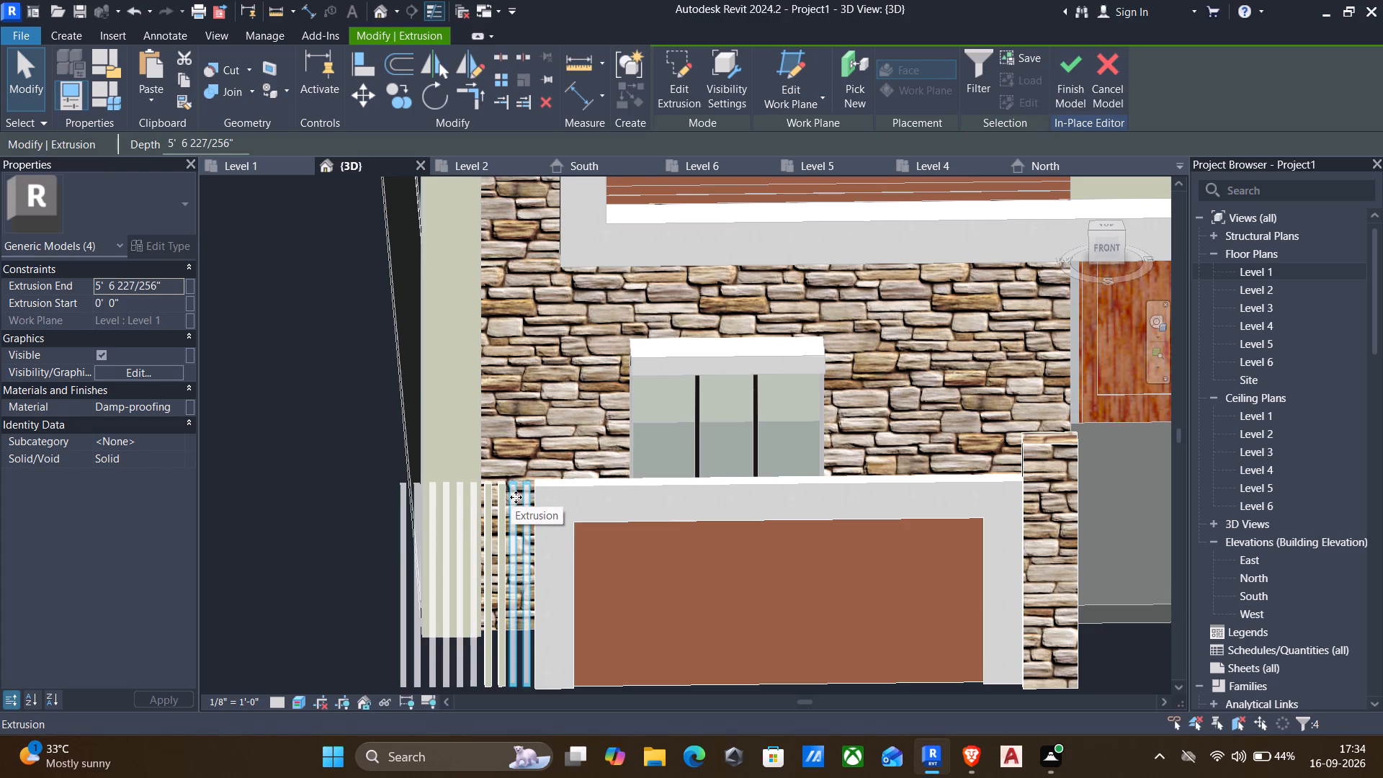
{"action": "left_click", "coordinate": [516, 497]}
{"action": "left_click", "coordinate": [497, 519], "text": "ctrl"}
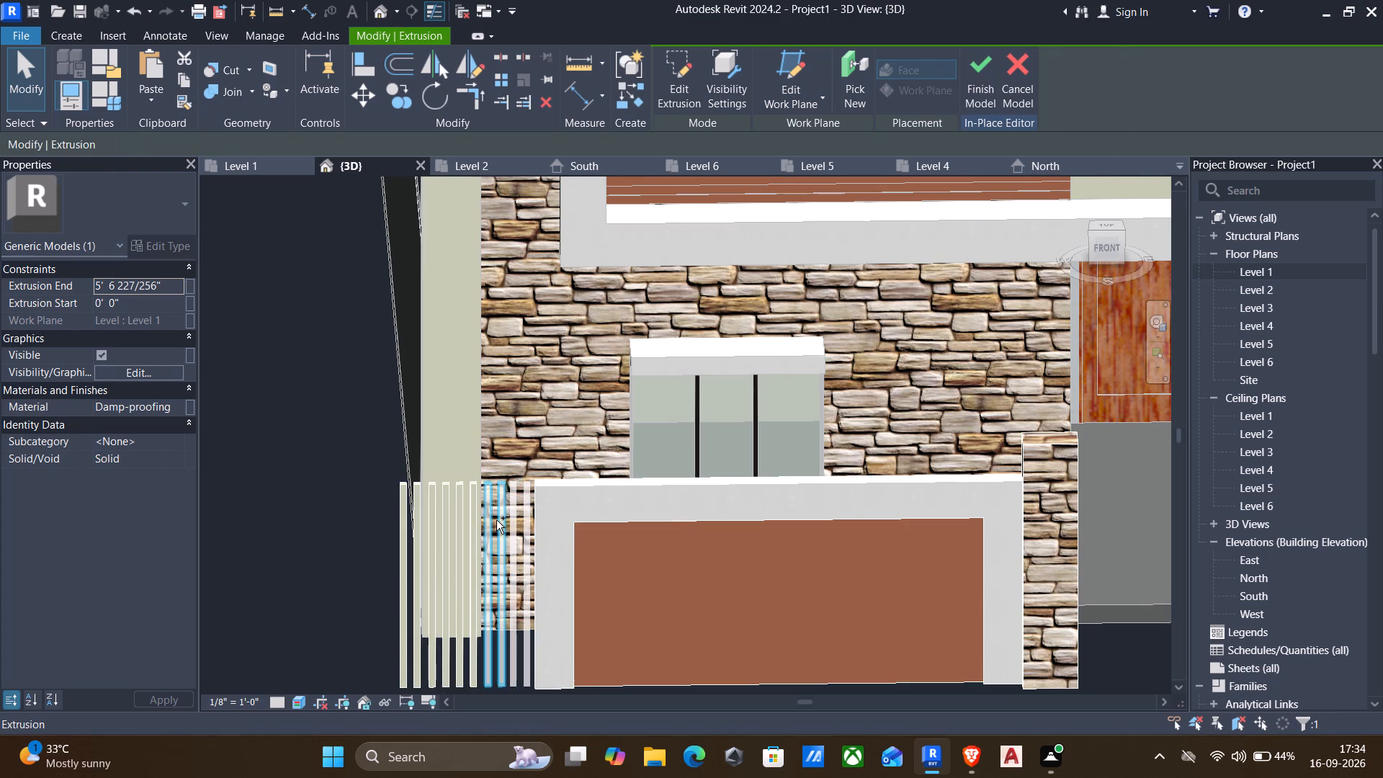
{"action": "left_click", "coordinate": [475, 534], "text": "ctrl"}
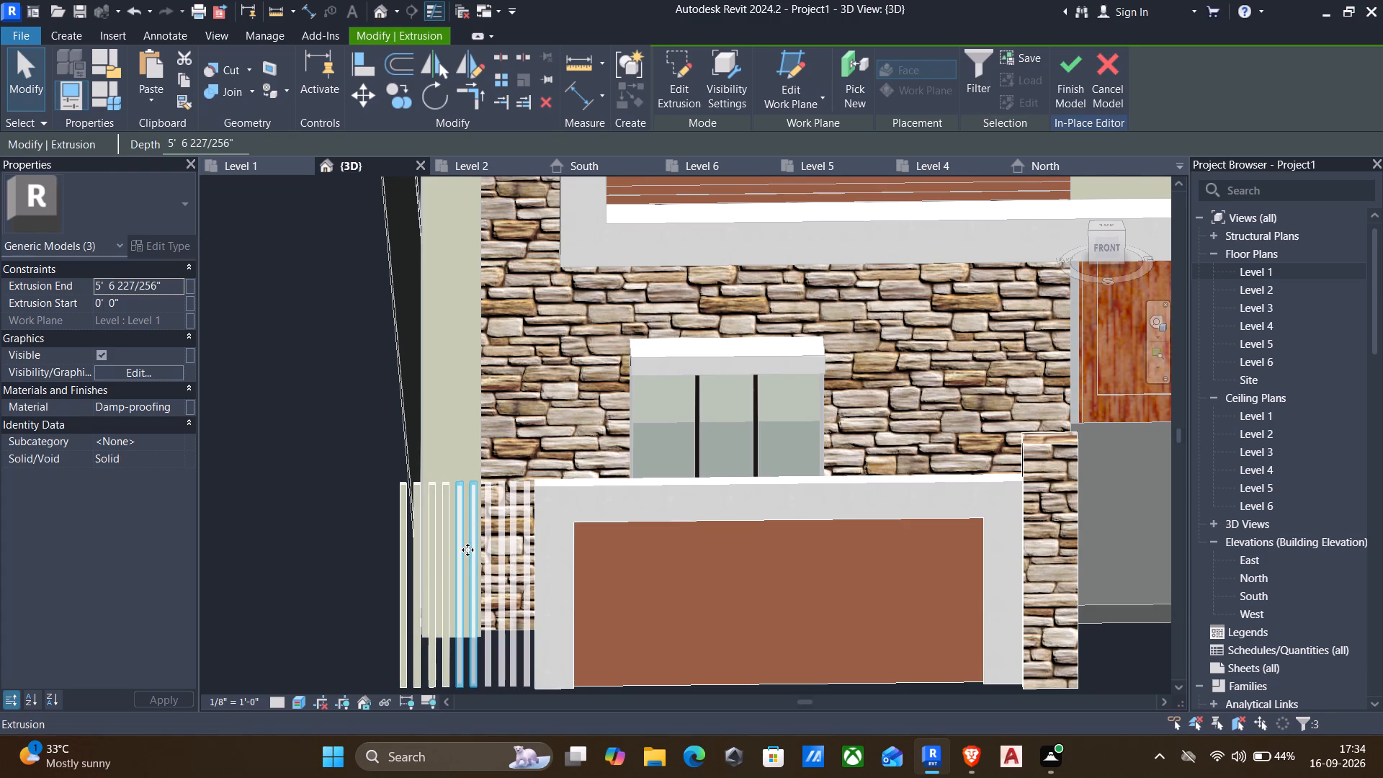
Assign the Roofing, EPDM Membrane material to all five square-pair extrusions beside the gate frame.
{"action": "left_click_drag", "start_coordinate": [344, 468], "coordinate": [499, 533]}
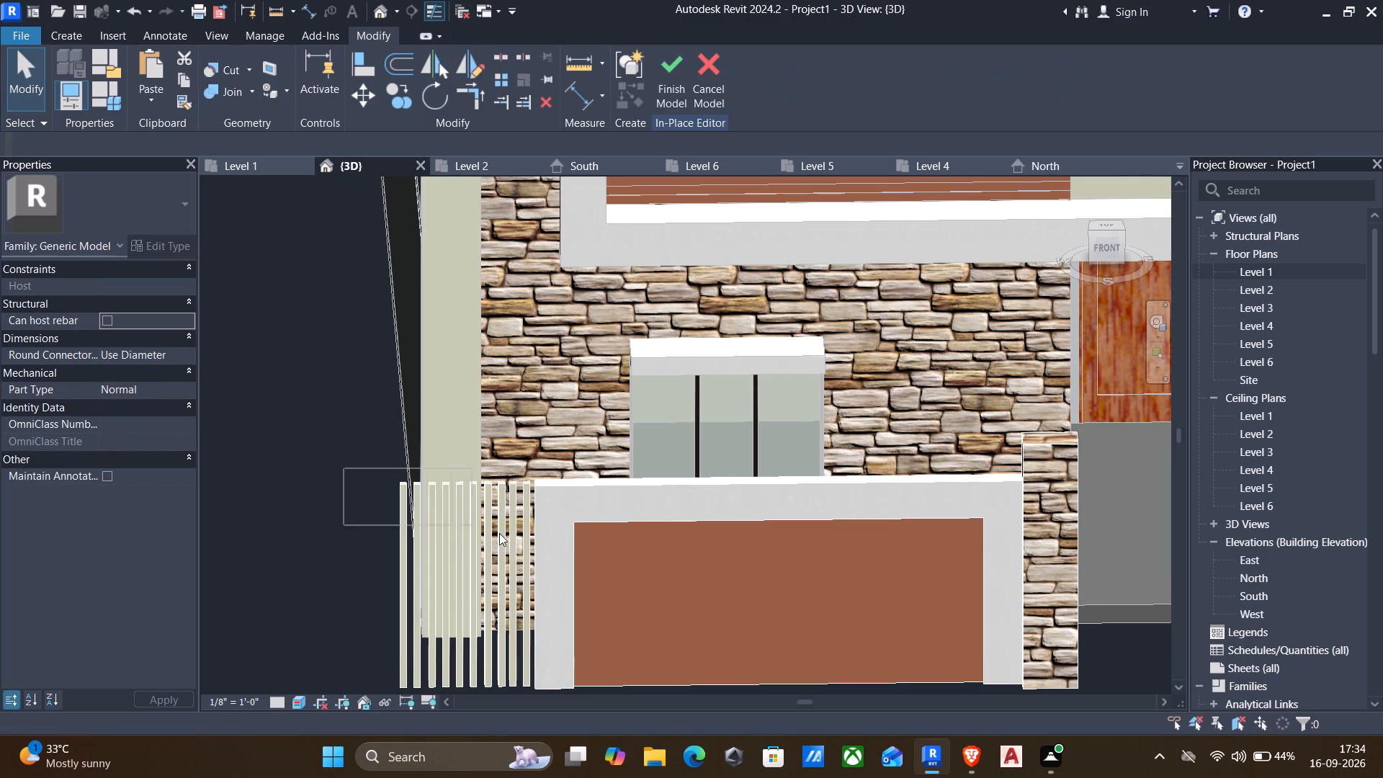
{"action": "left_click_drag", "start_coordinate": [499, 533], "coordinate": [576, 367]}
{"action": "middle_click_drag", "start_coordinate": [571, 608], "coordinate": [576, 369]}
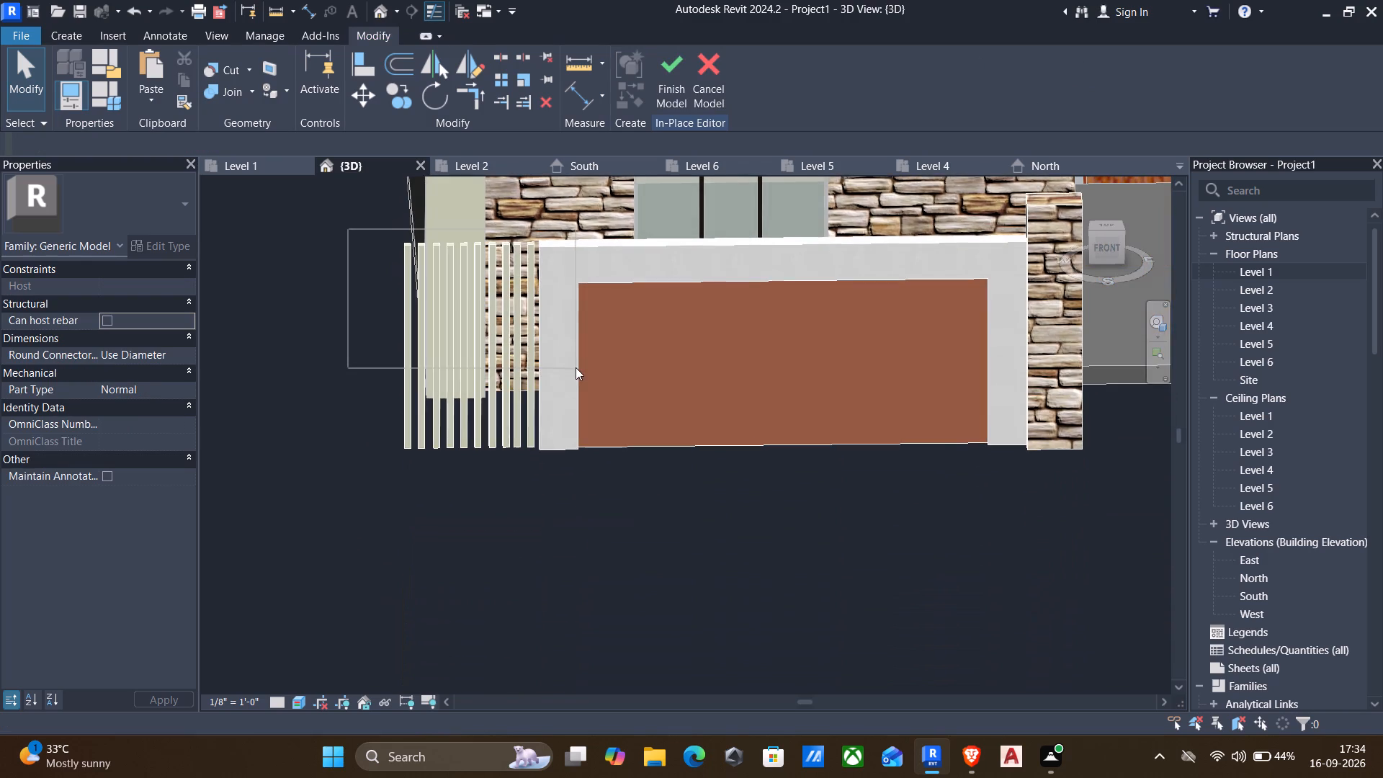
{"action": "left_click_drag", "start_coordinate": [576, 367], "coordinate": [588, 482]}
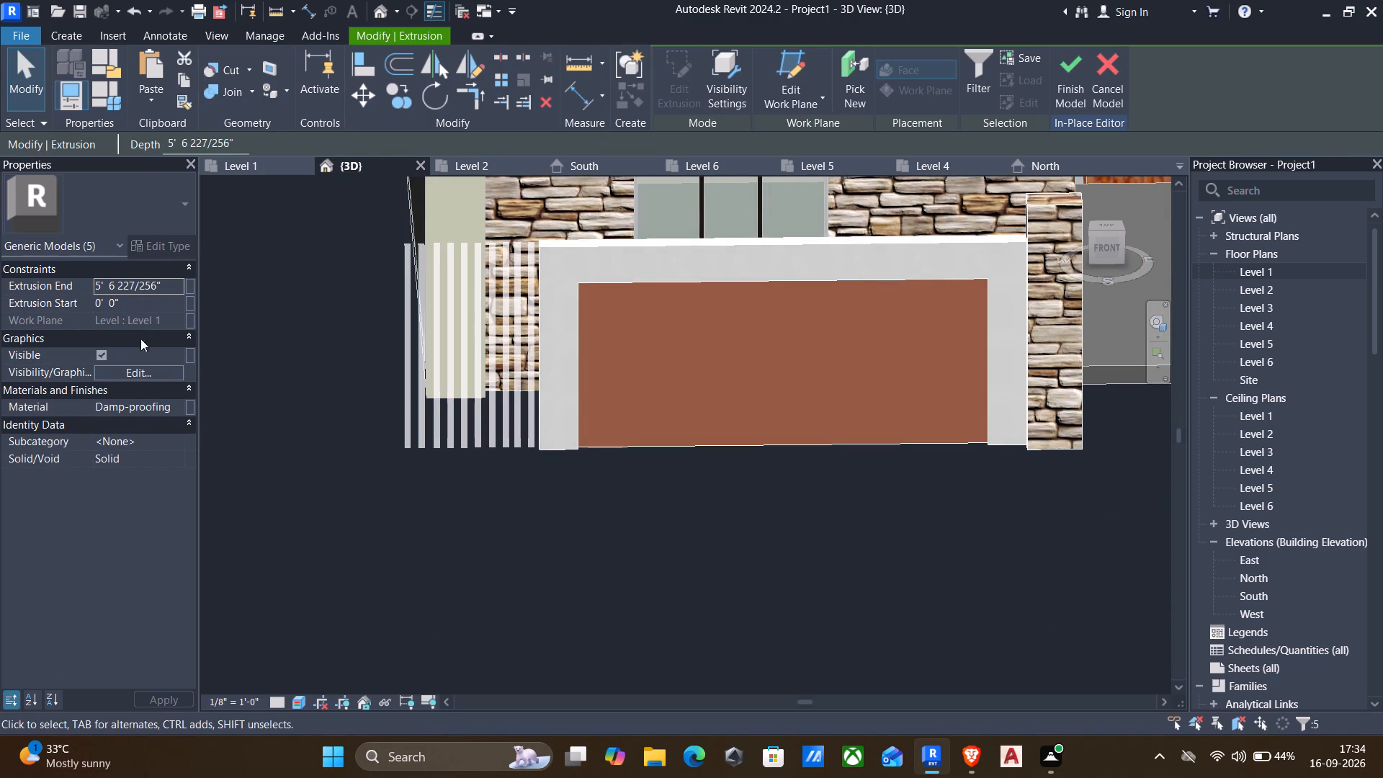
{"action": "left_click", "coordinate": [178, 401]}
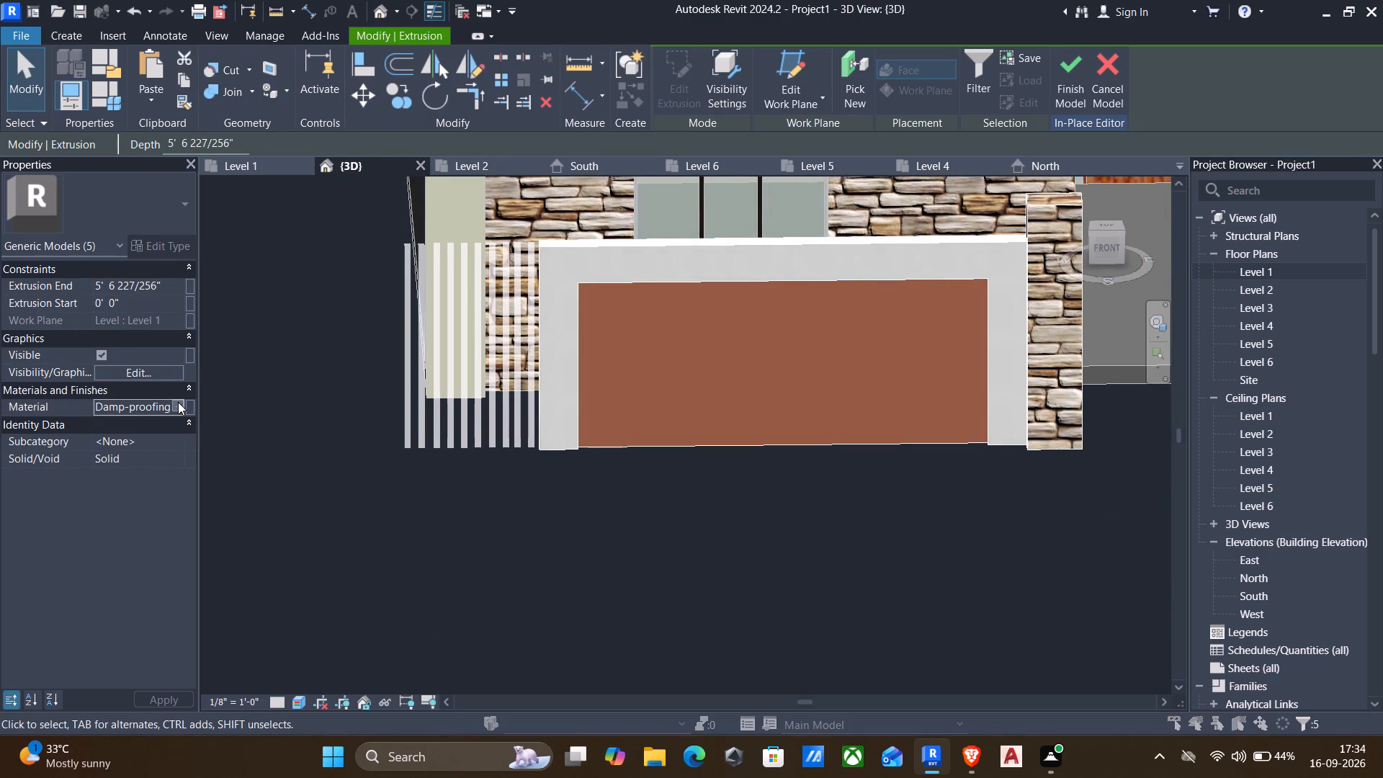
{"action": "scroll", "coordinate": [226, 303], "scroll_direction": "up", "scroll_amount": 3}
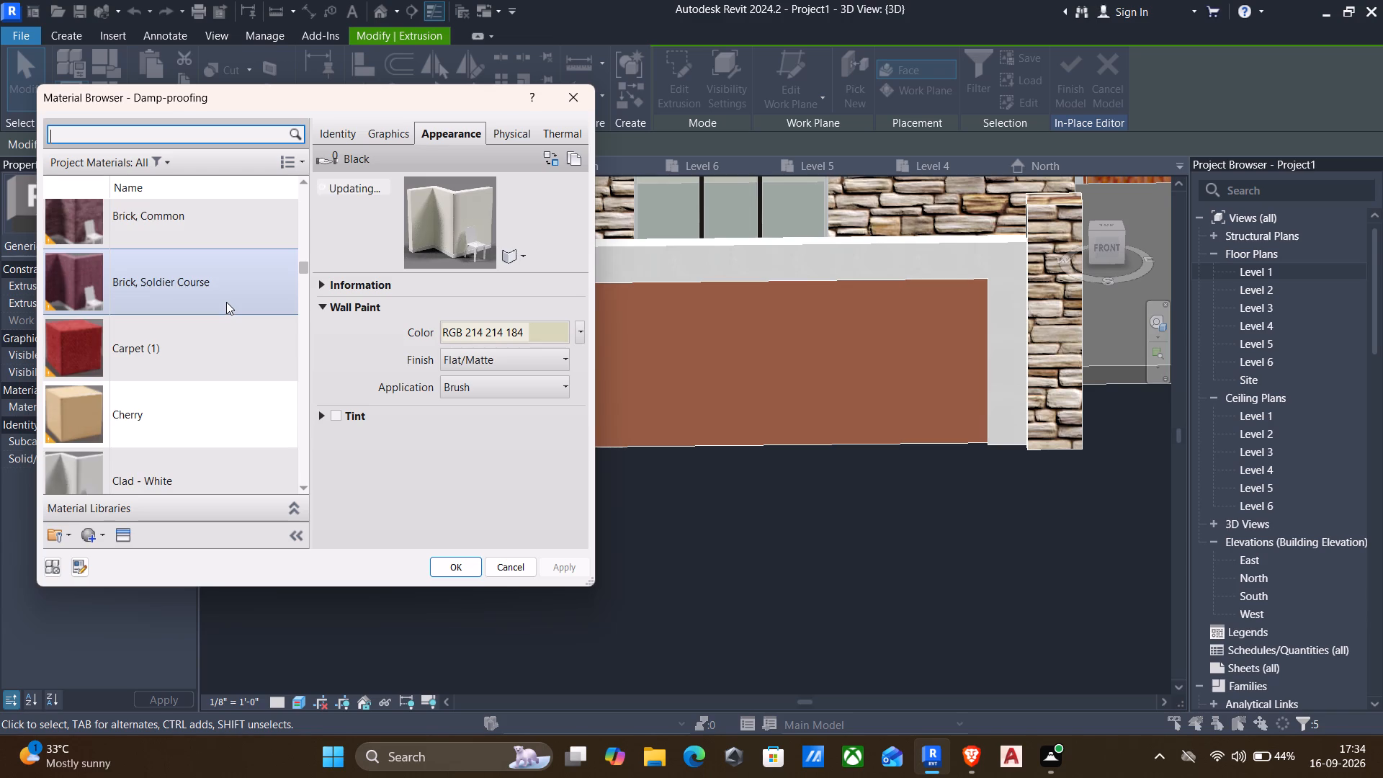
{"action": "scroll", "coordinate": [226, 302], "scroll_direction": "up", "scroll_amount": 11}
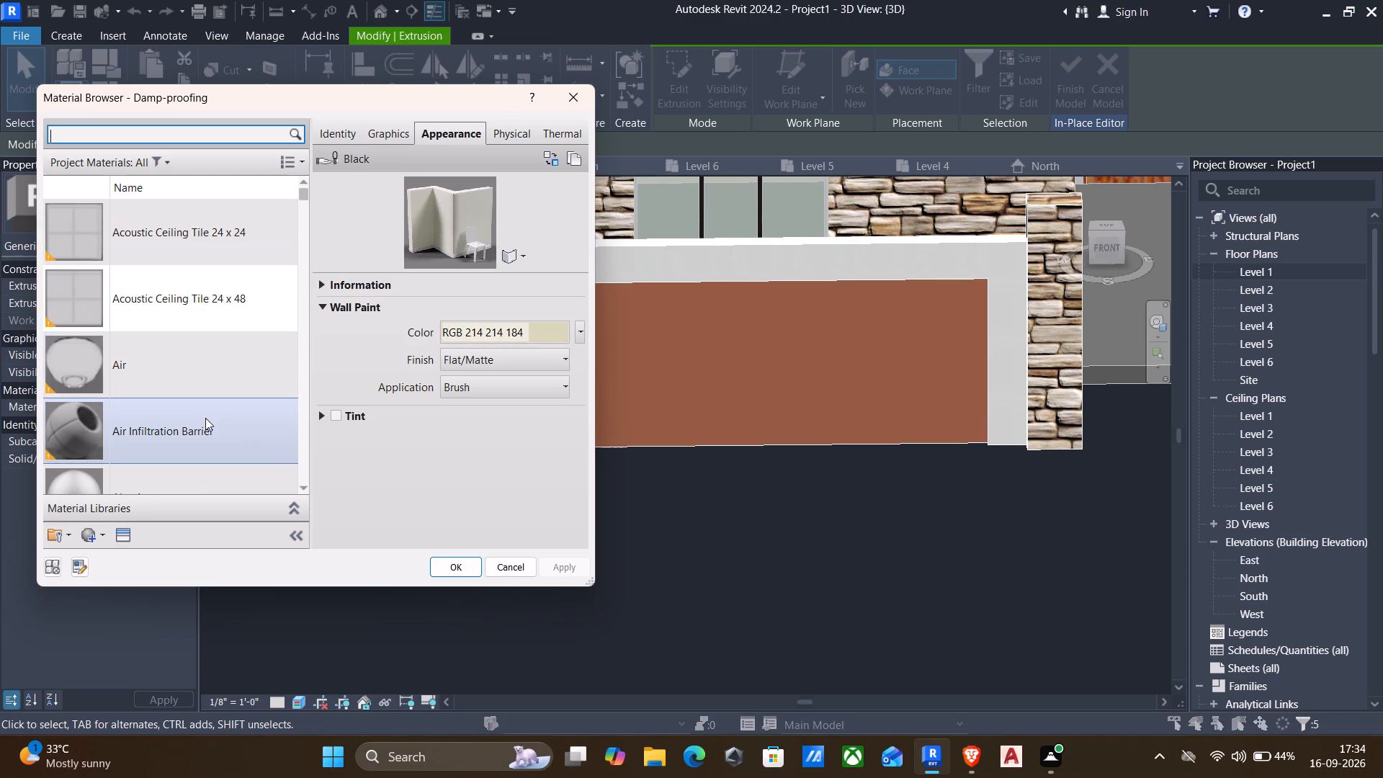
{"action": "scroll", "coordinate": [205, 419], "scroll_direction": "up", "scroll_amount": 5}
{"action": "scroll", "coordinate": [205, 419], "scroll_direction": "down", "scroll_amount": 7}
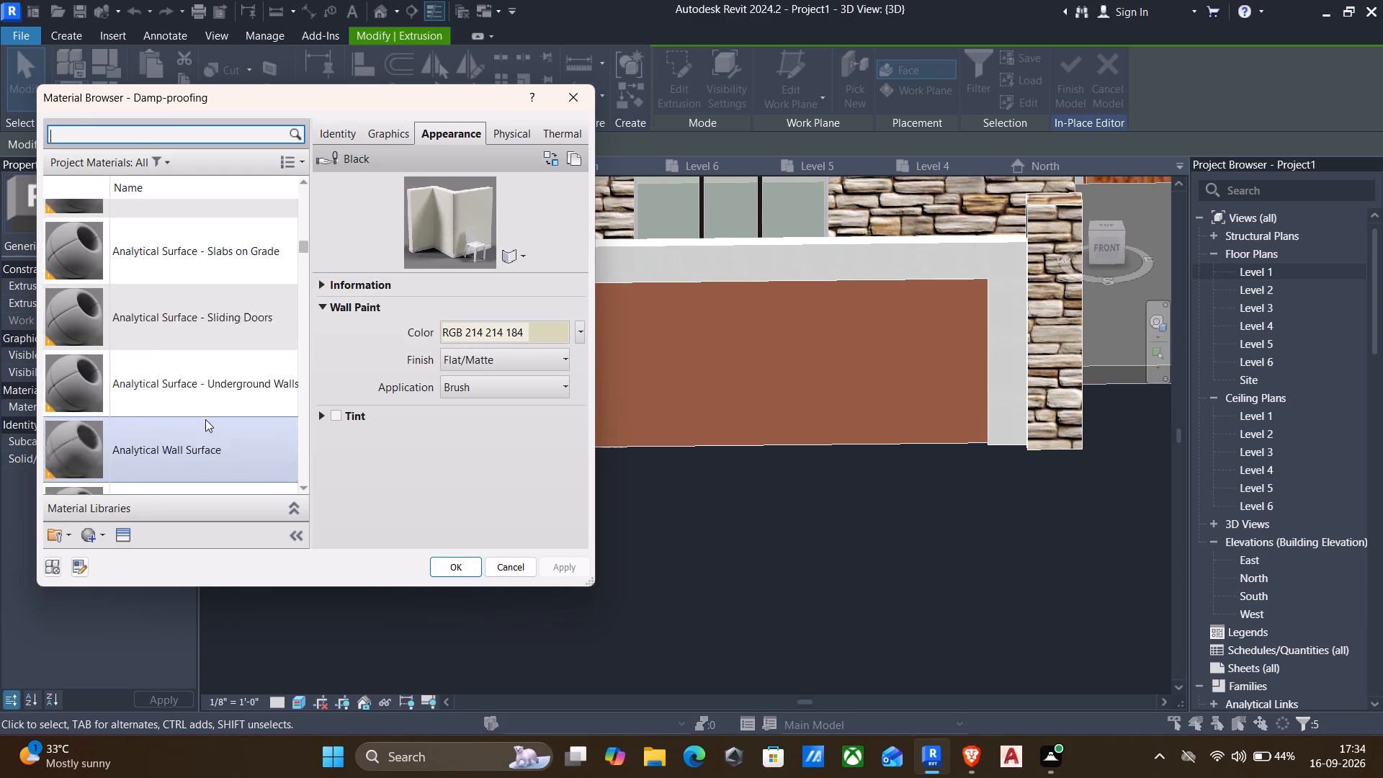
{"action": "scroll", "coordinate": [205, 419], "scroll_direction": "down", "scroll_amount": 11}
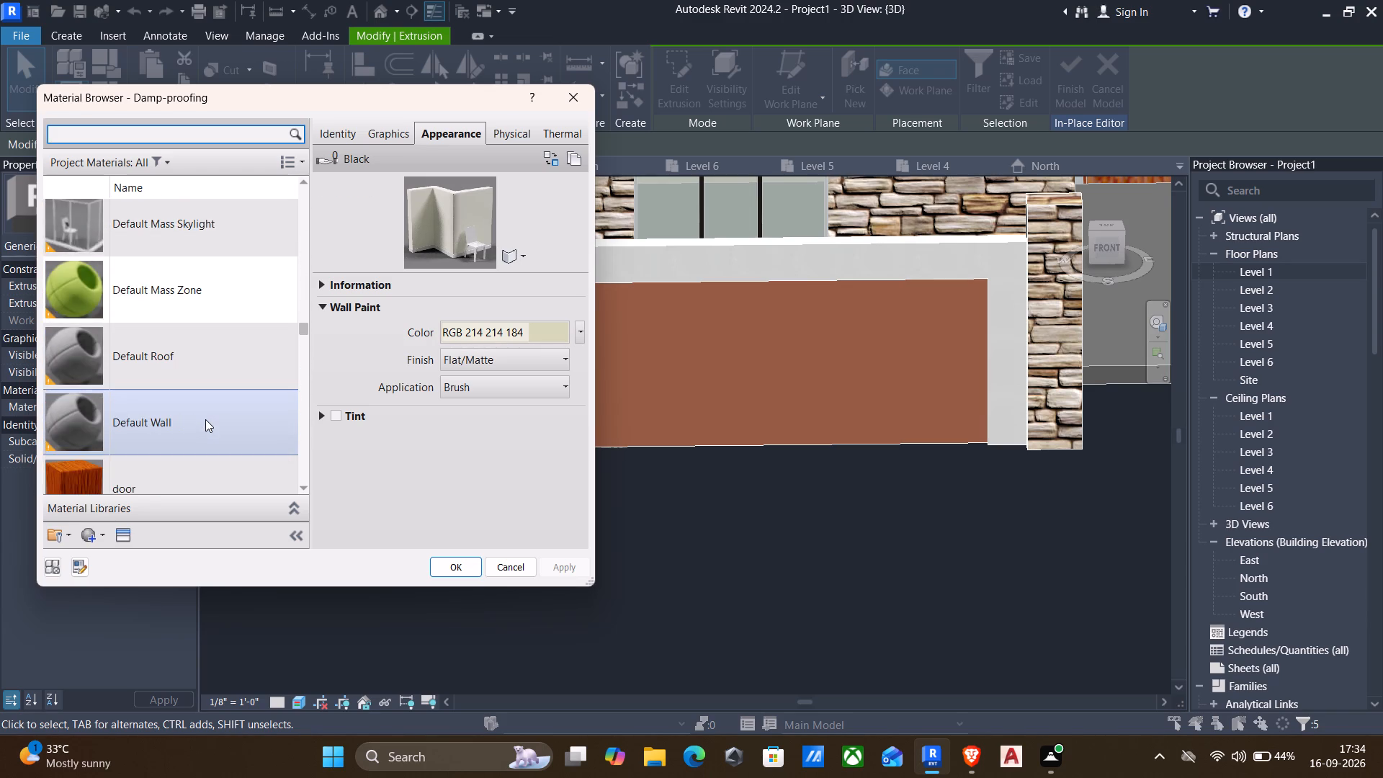
{"action": "scroll", "coordinate": [205, 419], "scroll_direction": "down", "scroll_amount": 8}
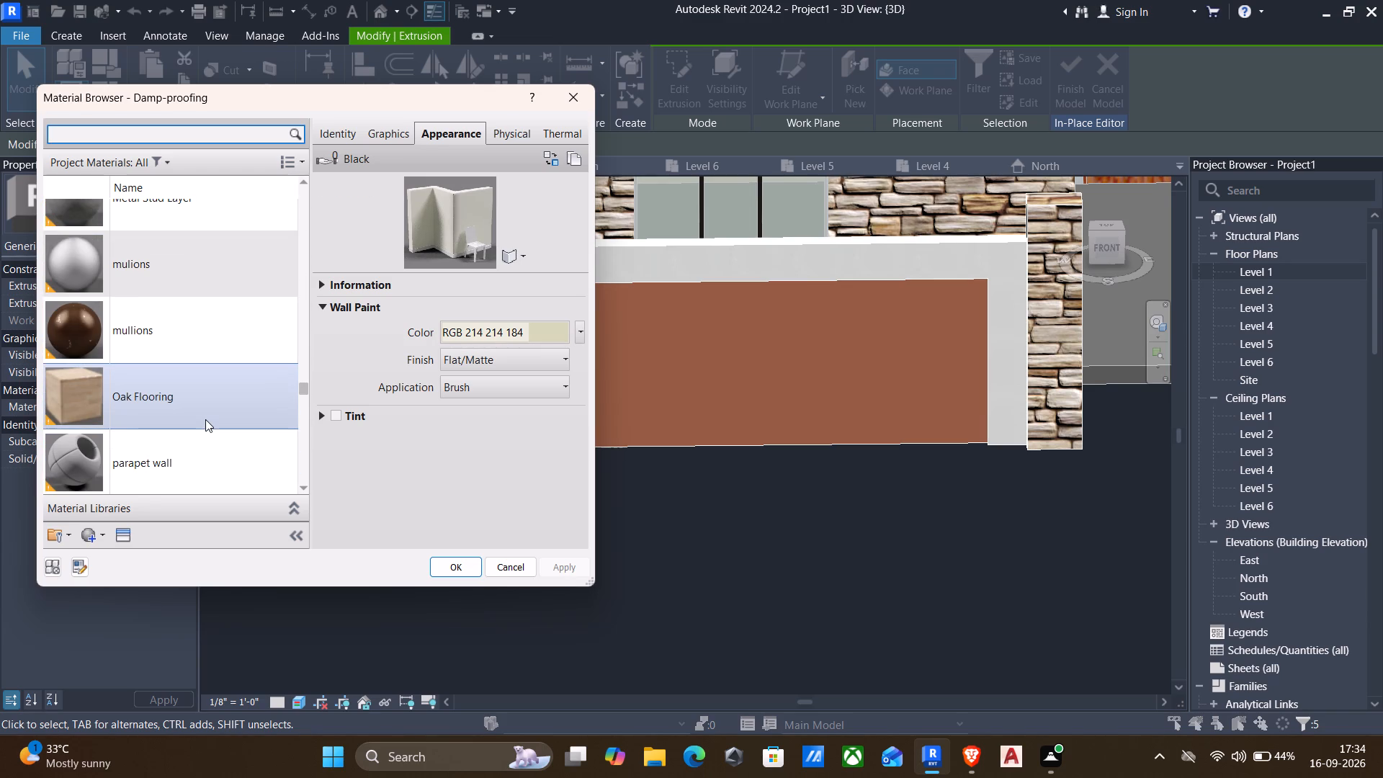
{"action": "scroll", "coordinate": [205, 419], "scroll_direction": "down", "scroll_amount": 5}
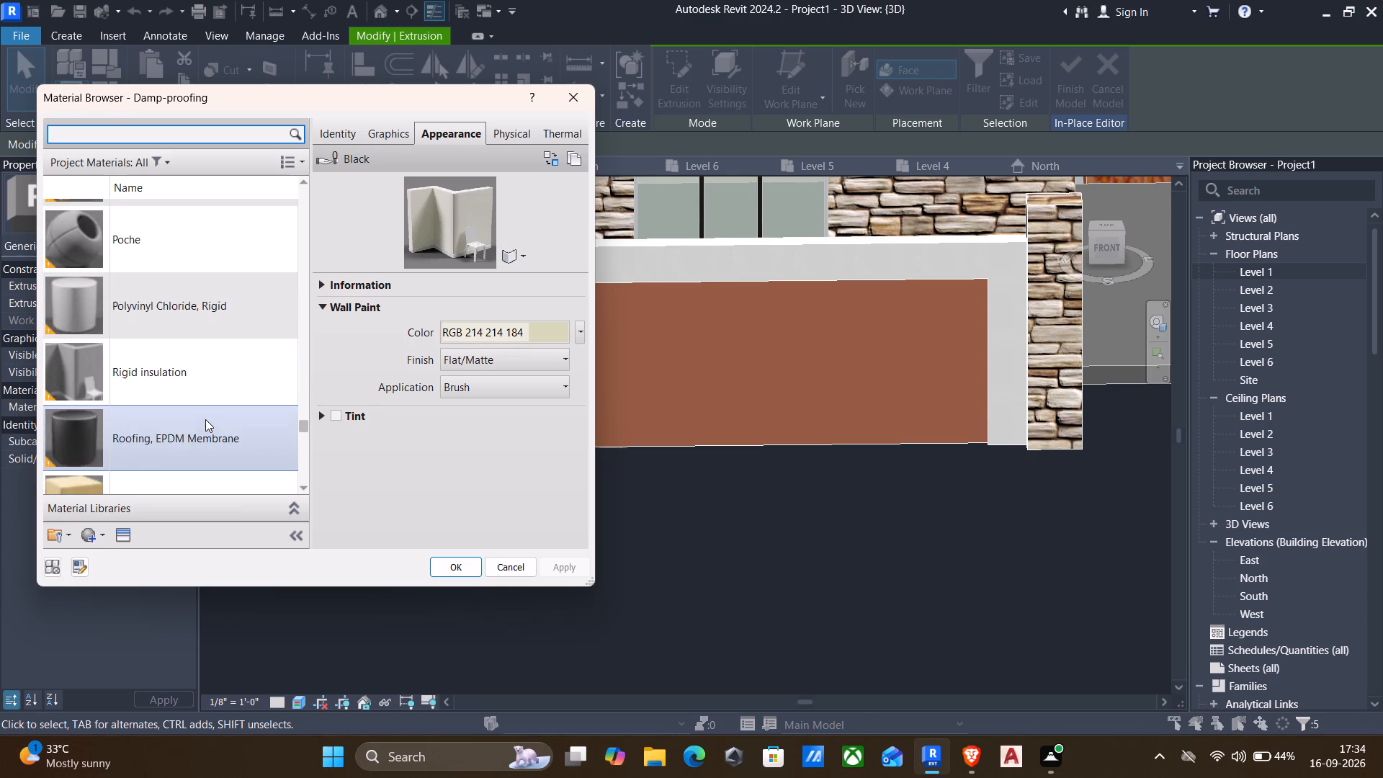
{"action": "scroll", "coordinate": [205, 419], "scroll_direction": "down", "scroll_amount": 1}
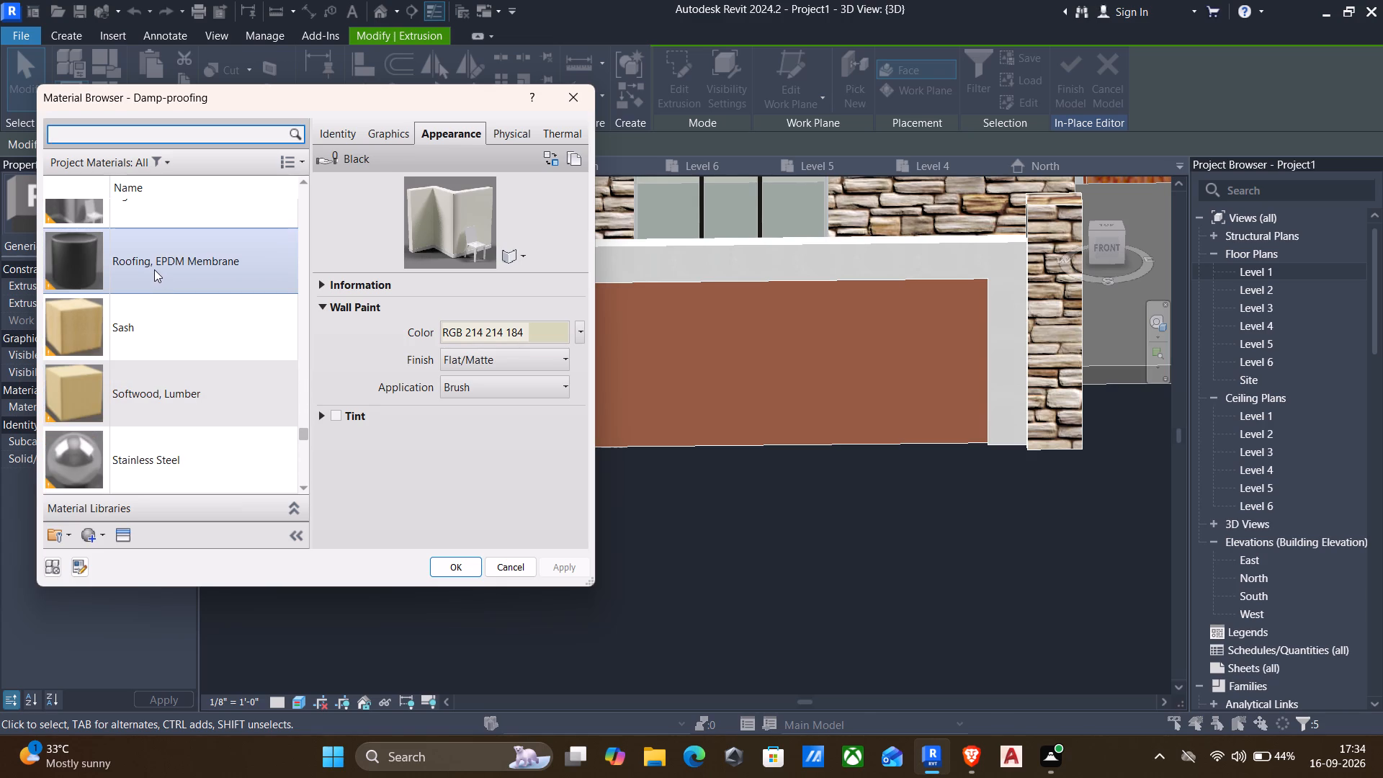
{"action": "left_click", "coordinate": [153, 267]}
{"action": "left_click", "coordinate": [441, 565]}
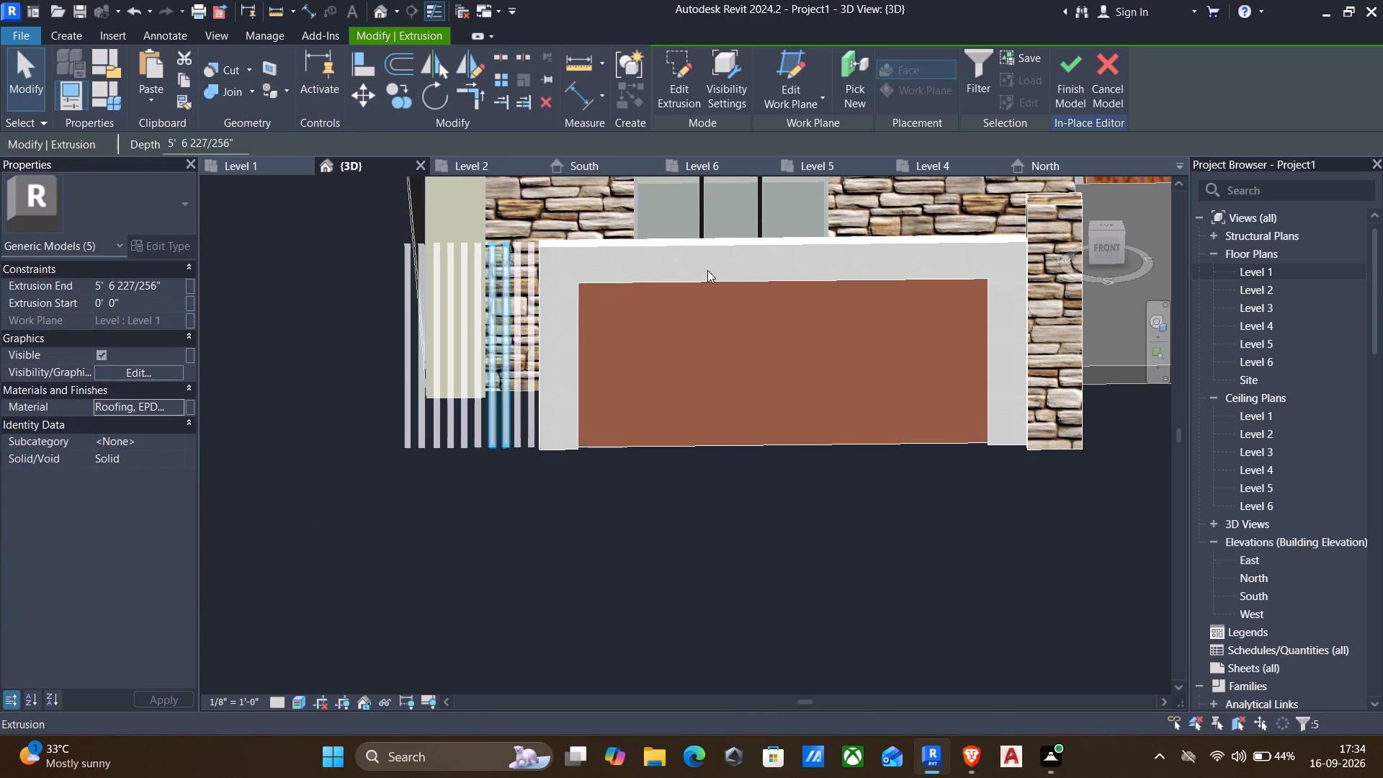
Finish the gate wall in-place model.
{"action": "left_click", "coordinate": [1065, 66]}
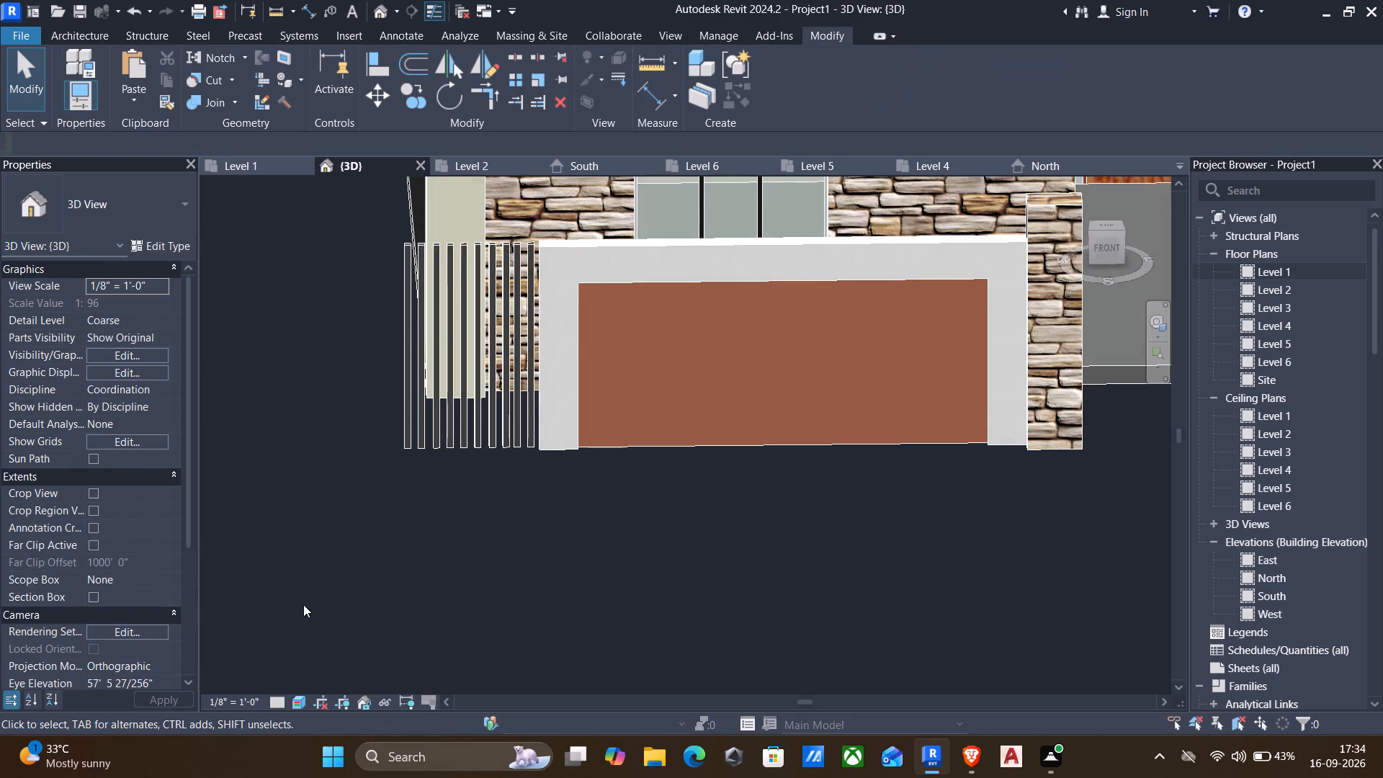
Examine the gate's square bars, frame and stone pillars against the house front from several angles.
{"action": "middle_click_drag", "start_coordinate": [703, 480], "coordinate": [674, 521]}
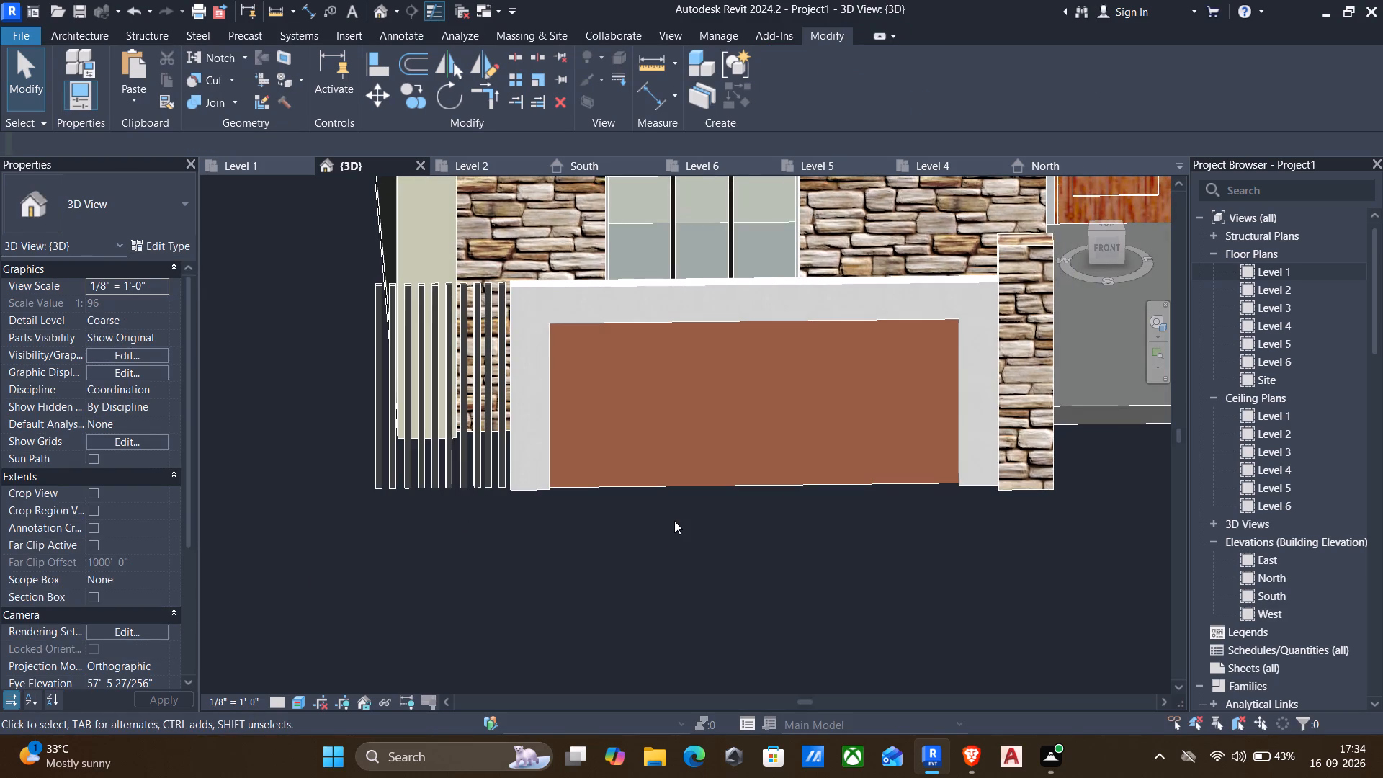
{"action": "middle_click_drag", "start_coordinate": [651, 521], "coordinate": [585, 545], "text": "shift"}
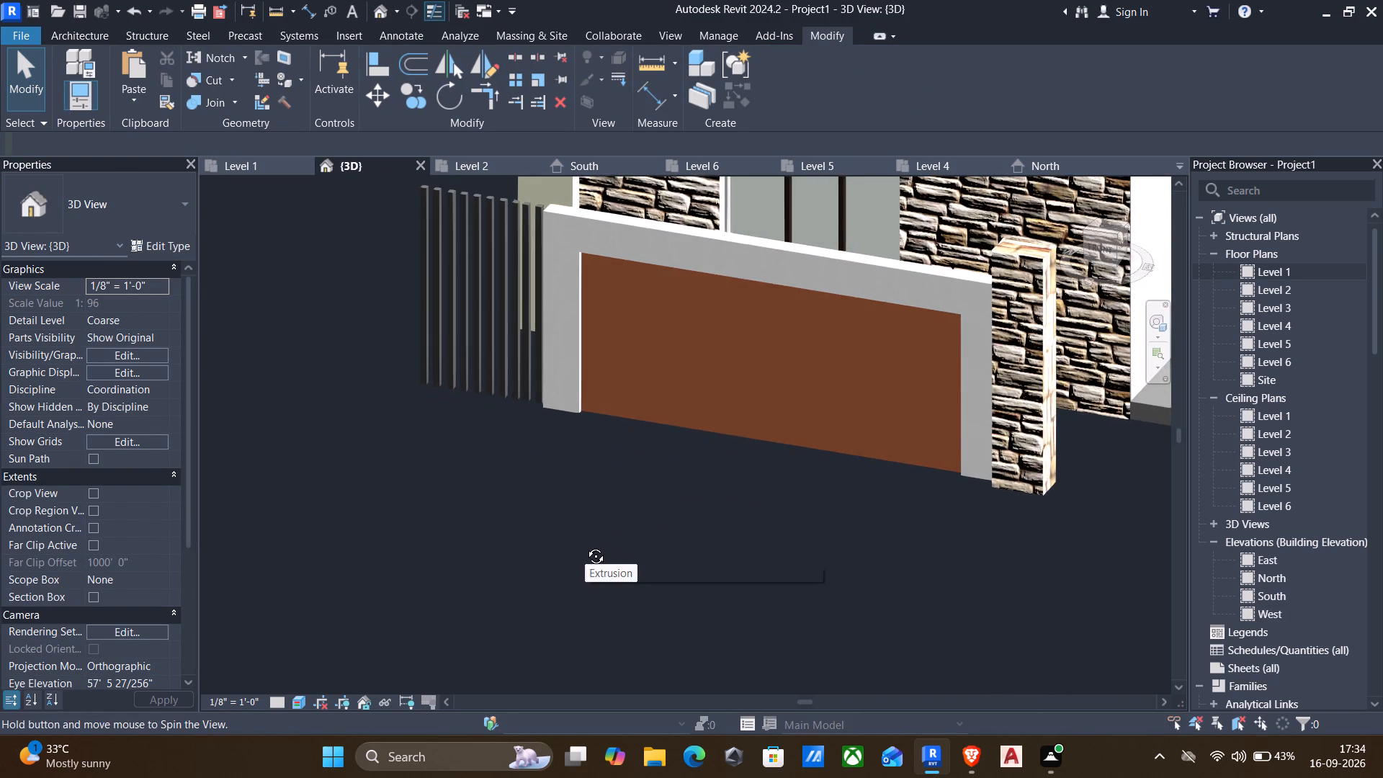
{"action": "middle_click_drag", "start_coordinate": [585, 545], "coordinate": [630, 539], "text": "shift"}
{"action": "scroll", "coordinate": [635, 535], "scroll_direction": "down", "scroll_amount": 2}
{"action": "middle_click", "coordinate": [644, 523]}
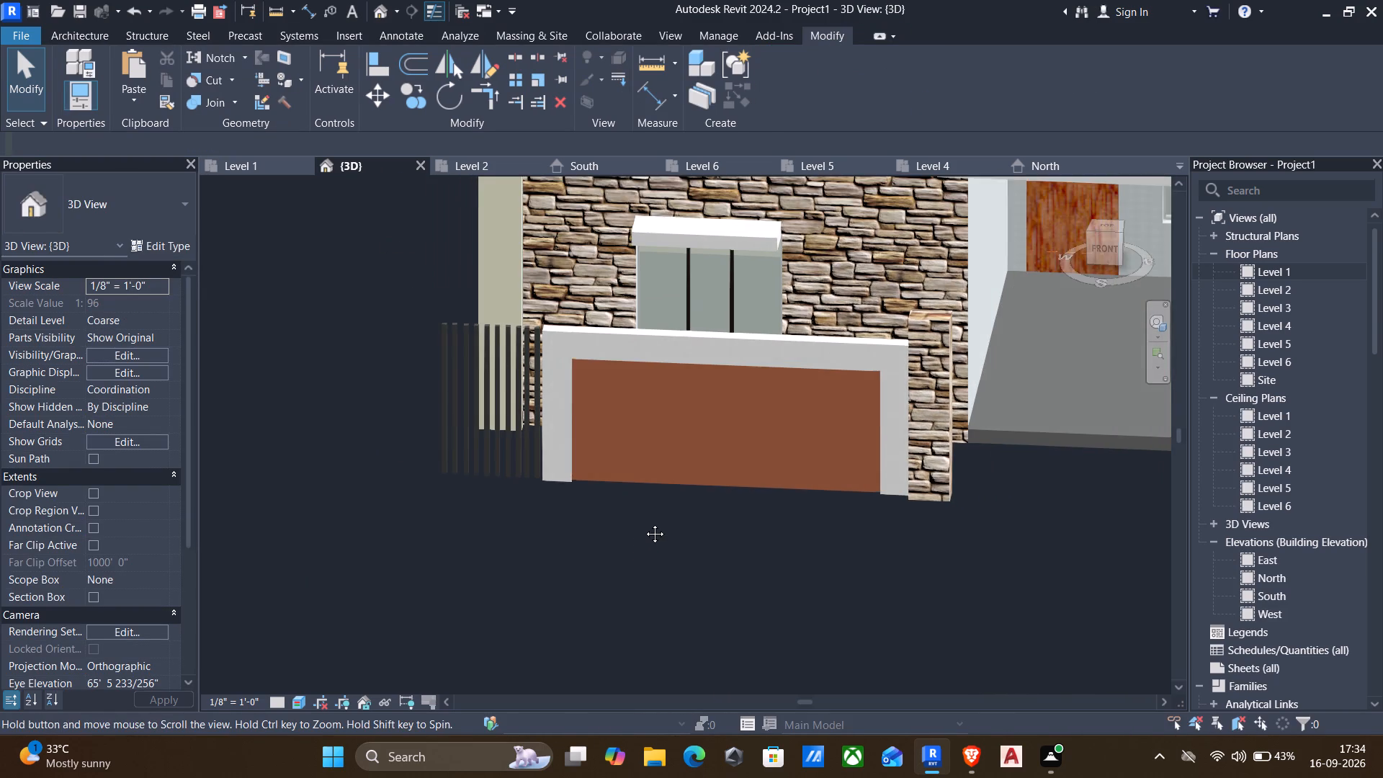
{"action": "middle_click_drag", "start_coordinate": [695, 516], "coordinate": [729, 511], "text": "shift"}
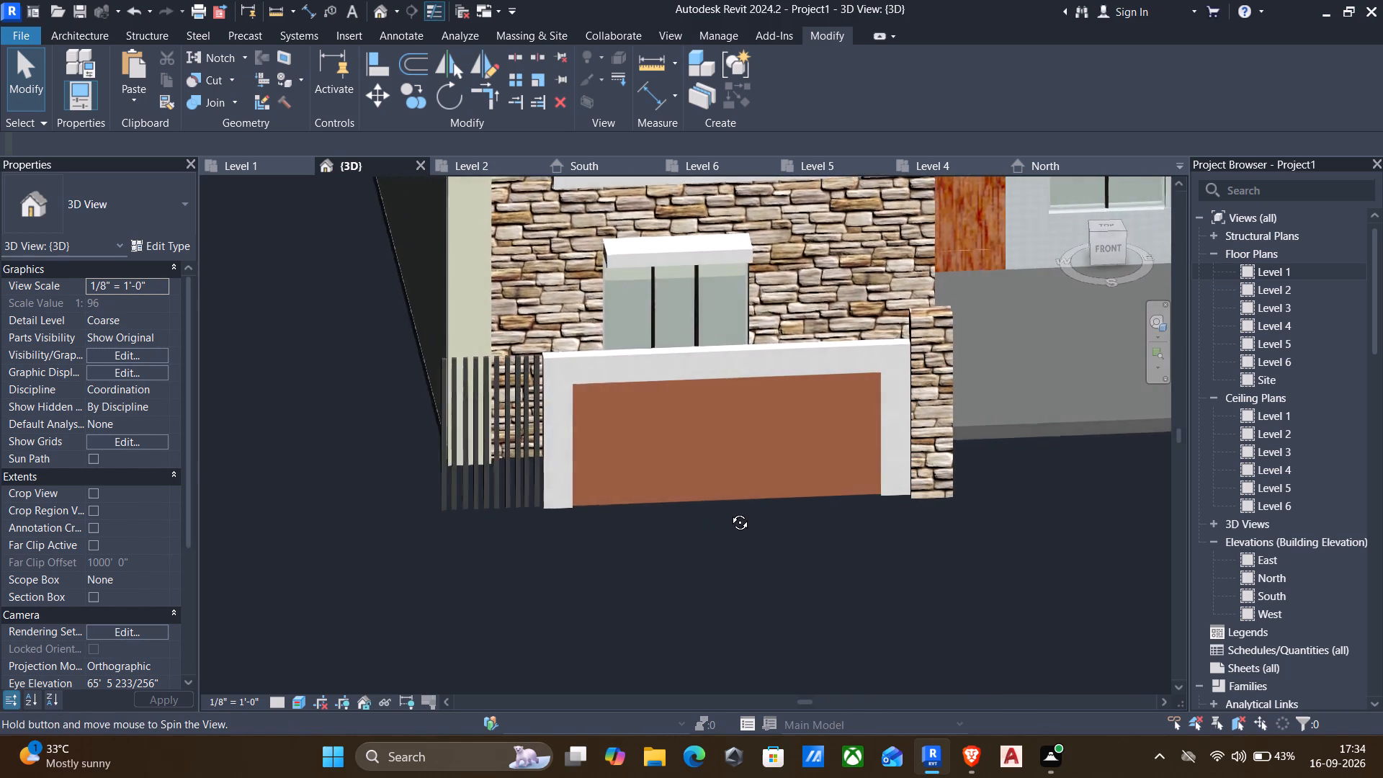
{"action": "middle_click_drag", "start_coordinate": [729, 511], "coordinate": [650, 555], "text": "shift"}
{"action": "scroll", "coordinate": [650, 555], "scroll_direction": "down", "scroll_amount": 3}
{"action": "middle_click_drag", "start_coordinate": [697, 542], "coordinate": [805, 468]}
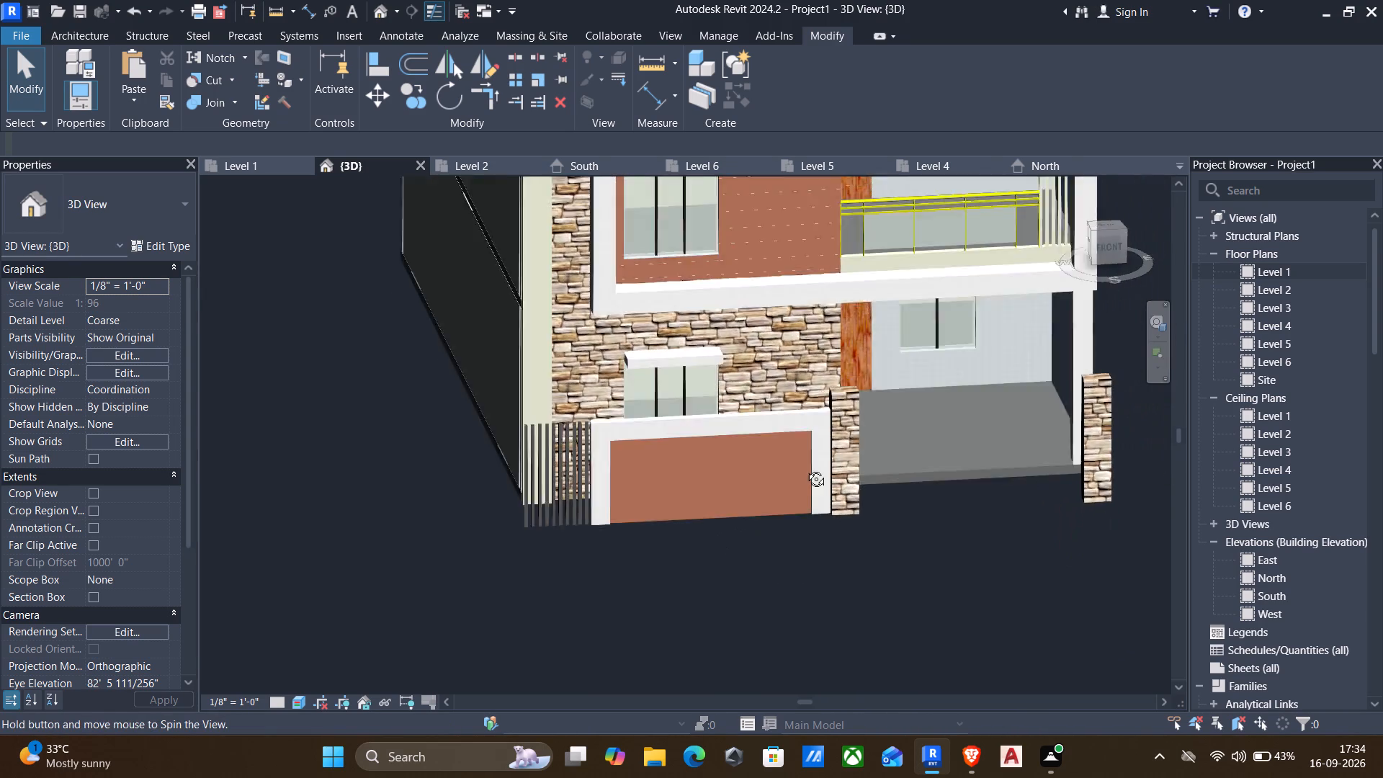
{"action": "middle_click_drag", "start_coordinate": [805, 468], "coordinate": [774, 469]}
{"action": "scroll", "coordinate": [774, 470], "scroll_direction": "down", "scroll_amount": 2}
{"action": "middle_click_drag", "start_coordinate": [802, 476], "coordinate": [717, 480]}
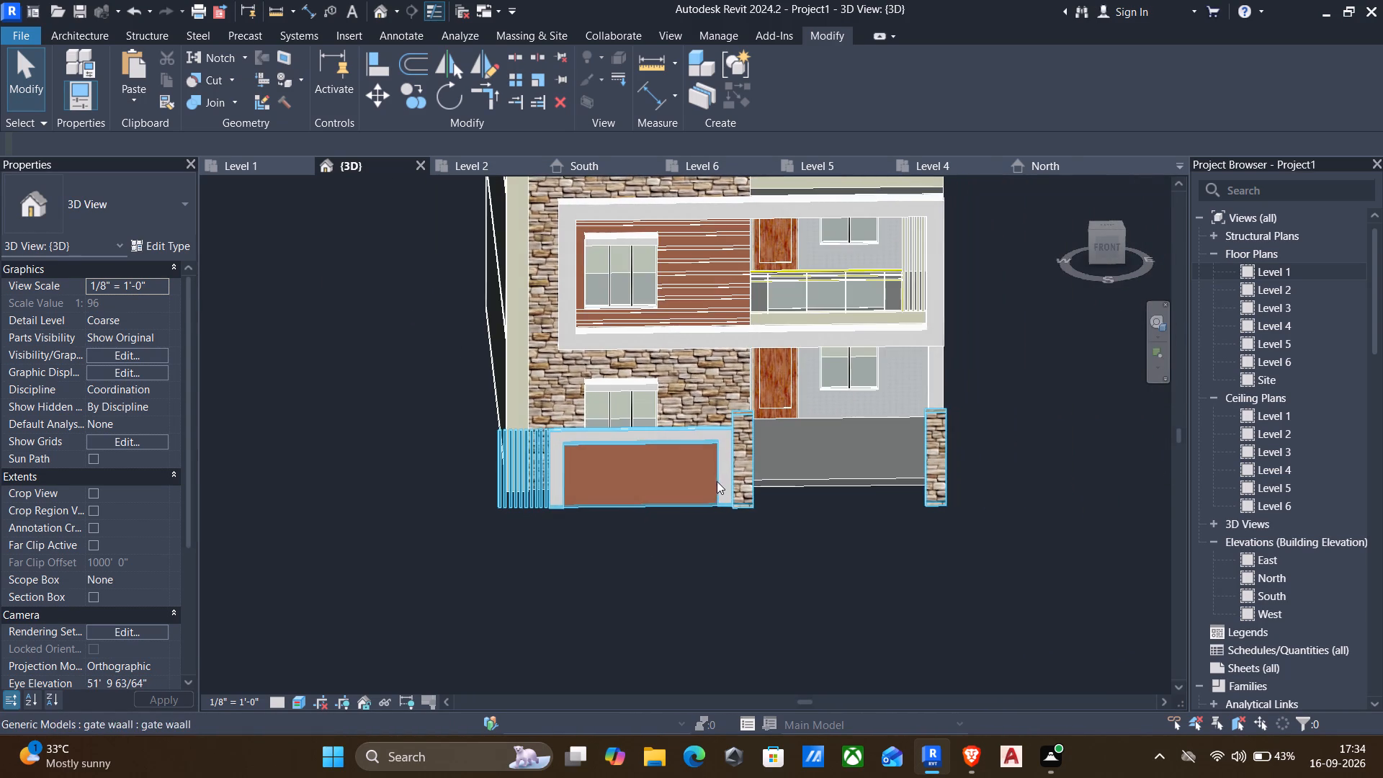
{"action": "middle_click_drag", "start_coordinate": [848, 512], "coordinate": [814, 519]}
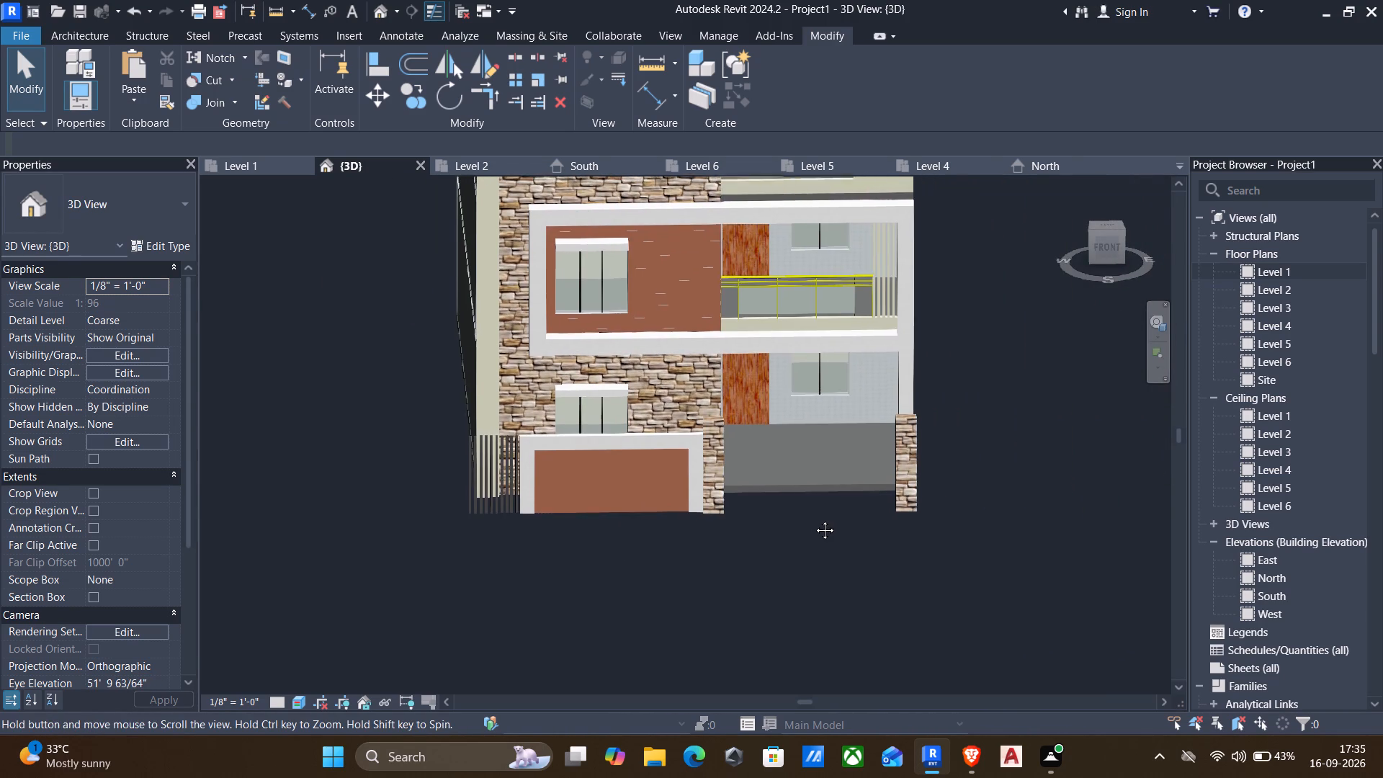
{"action": "middle_click_drag", "start_coordinate": [814, 519], "coordinate": [806, 522]}
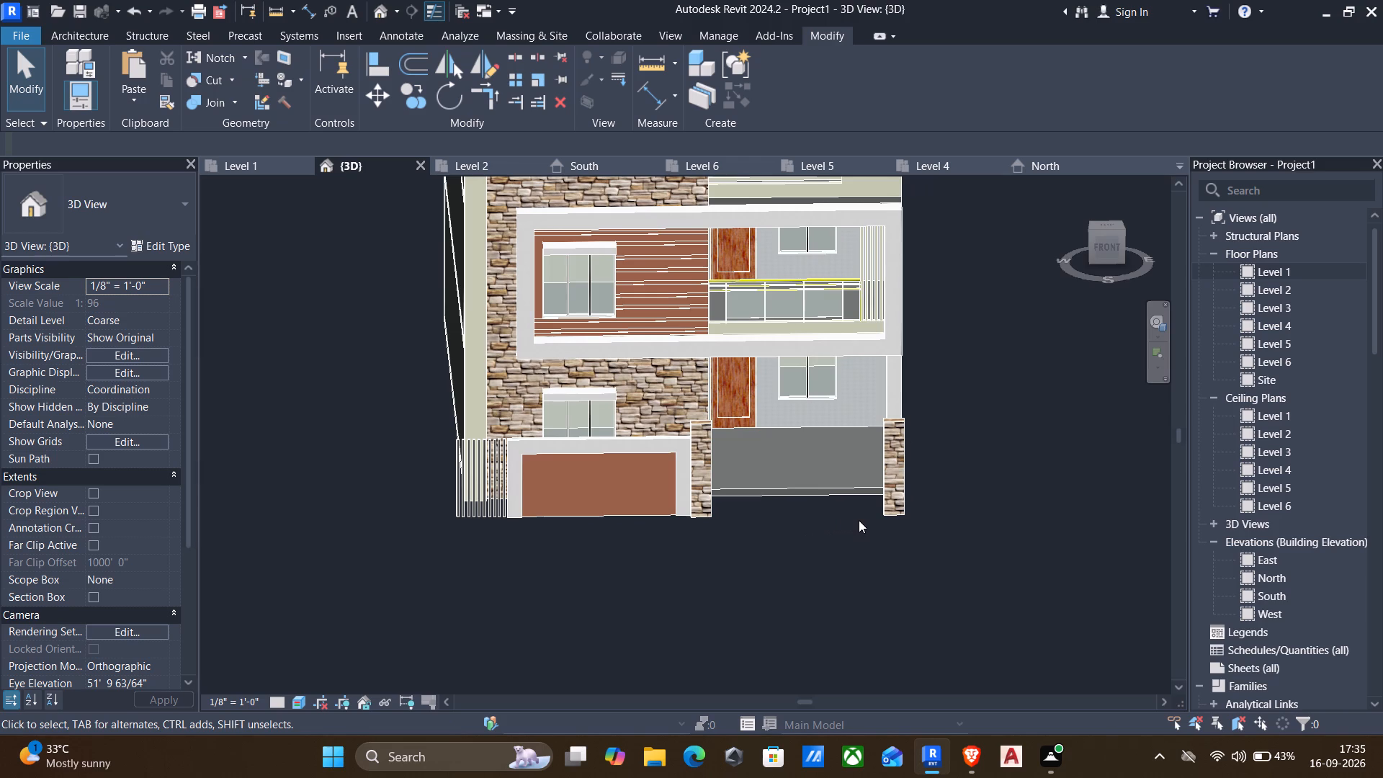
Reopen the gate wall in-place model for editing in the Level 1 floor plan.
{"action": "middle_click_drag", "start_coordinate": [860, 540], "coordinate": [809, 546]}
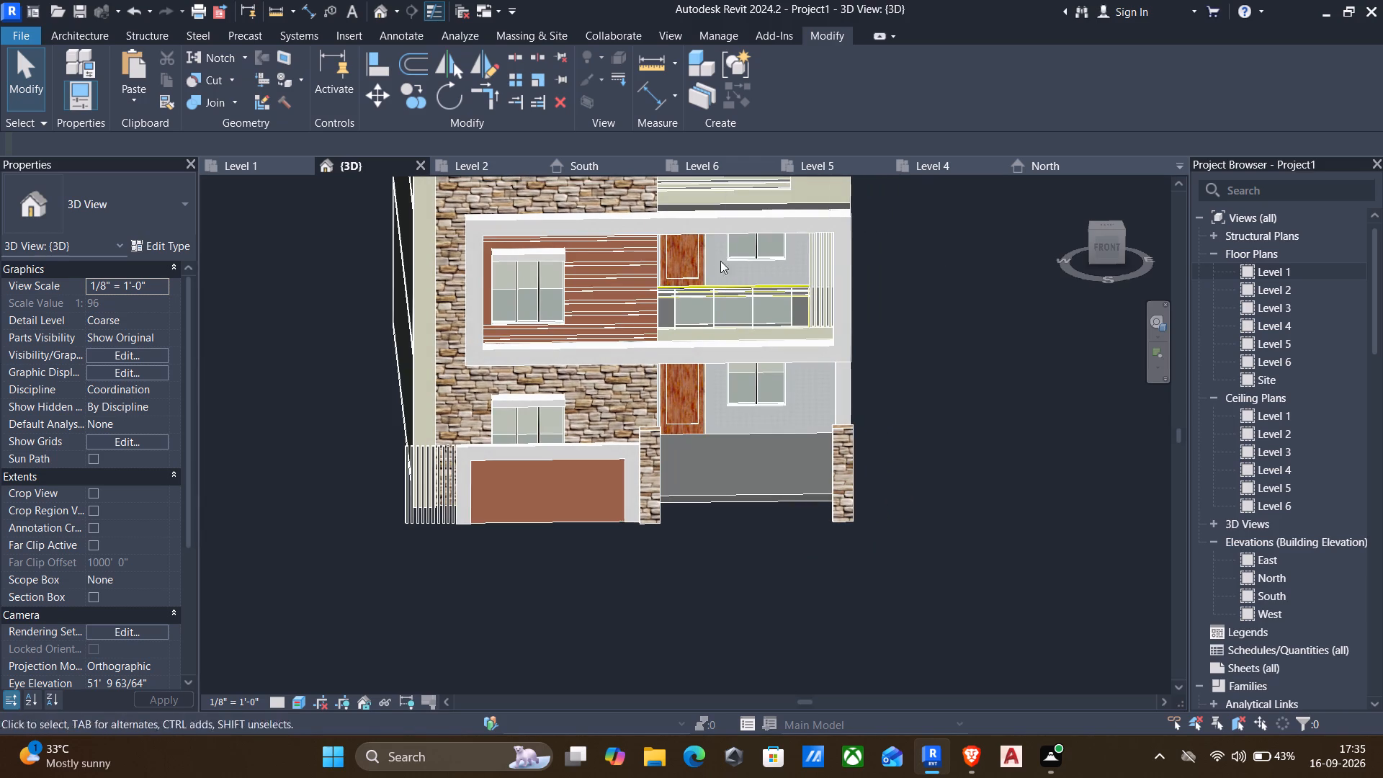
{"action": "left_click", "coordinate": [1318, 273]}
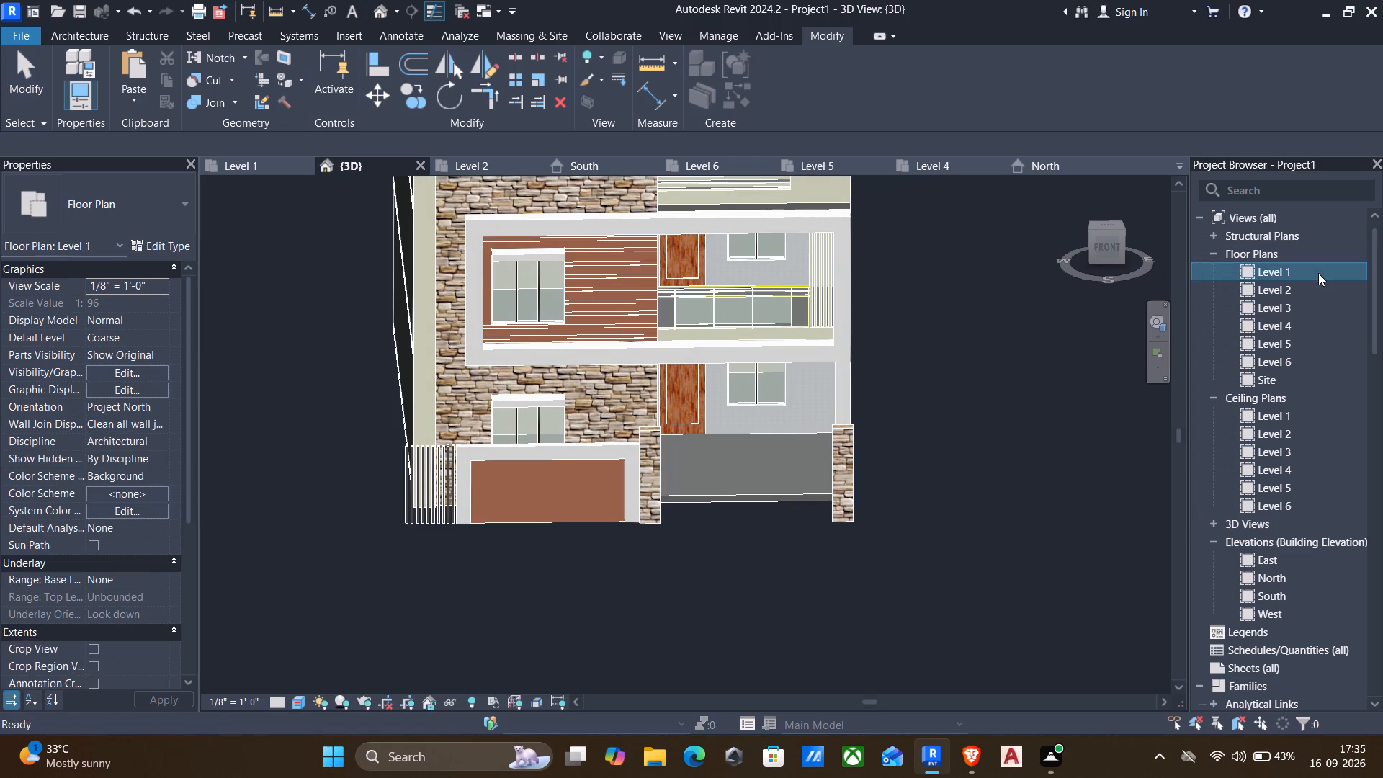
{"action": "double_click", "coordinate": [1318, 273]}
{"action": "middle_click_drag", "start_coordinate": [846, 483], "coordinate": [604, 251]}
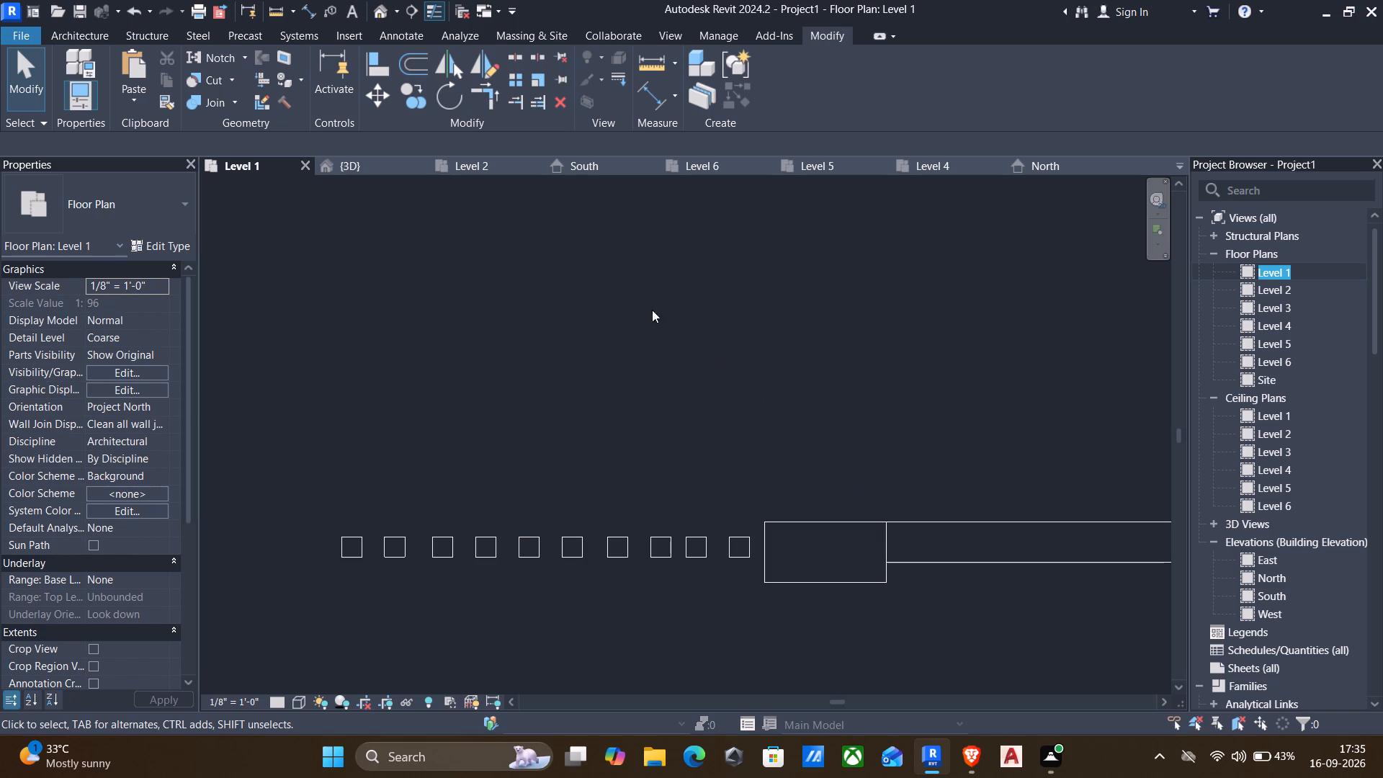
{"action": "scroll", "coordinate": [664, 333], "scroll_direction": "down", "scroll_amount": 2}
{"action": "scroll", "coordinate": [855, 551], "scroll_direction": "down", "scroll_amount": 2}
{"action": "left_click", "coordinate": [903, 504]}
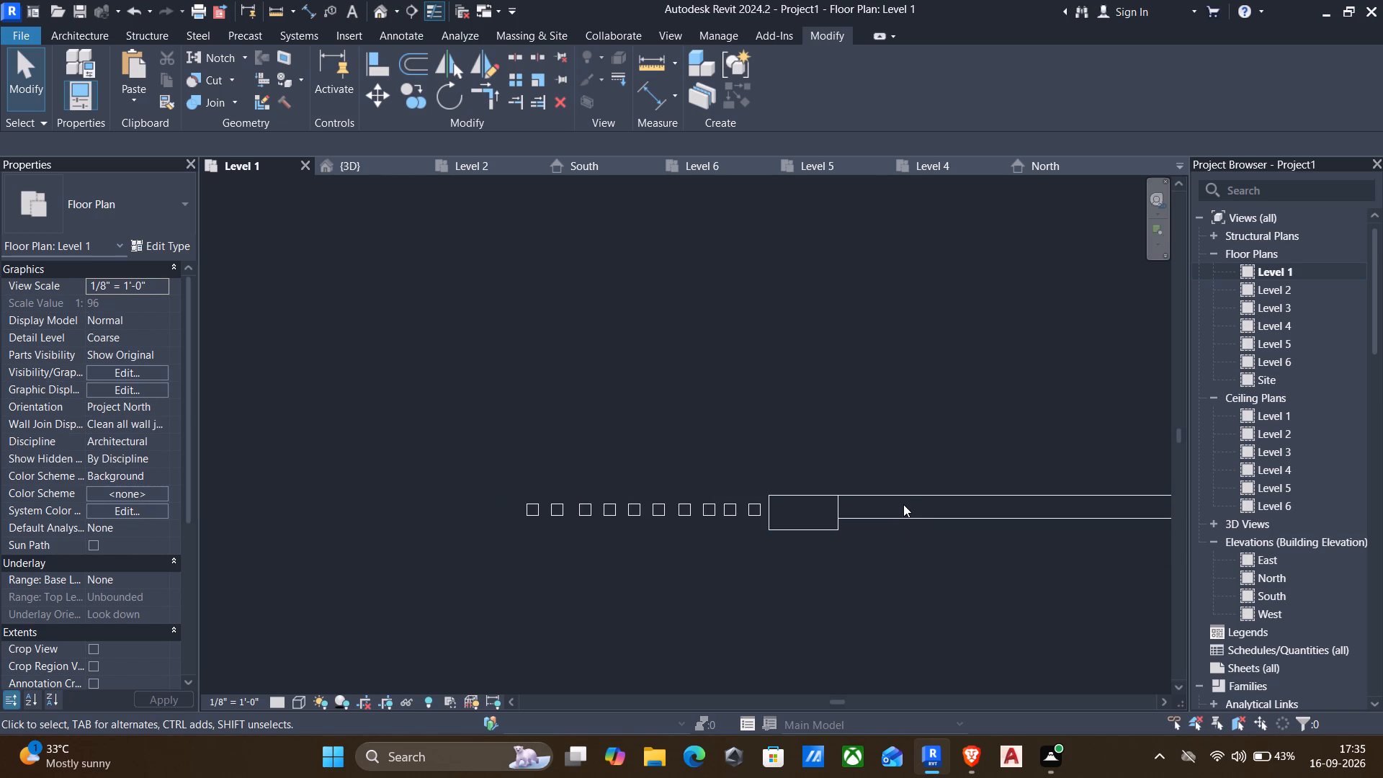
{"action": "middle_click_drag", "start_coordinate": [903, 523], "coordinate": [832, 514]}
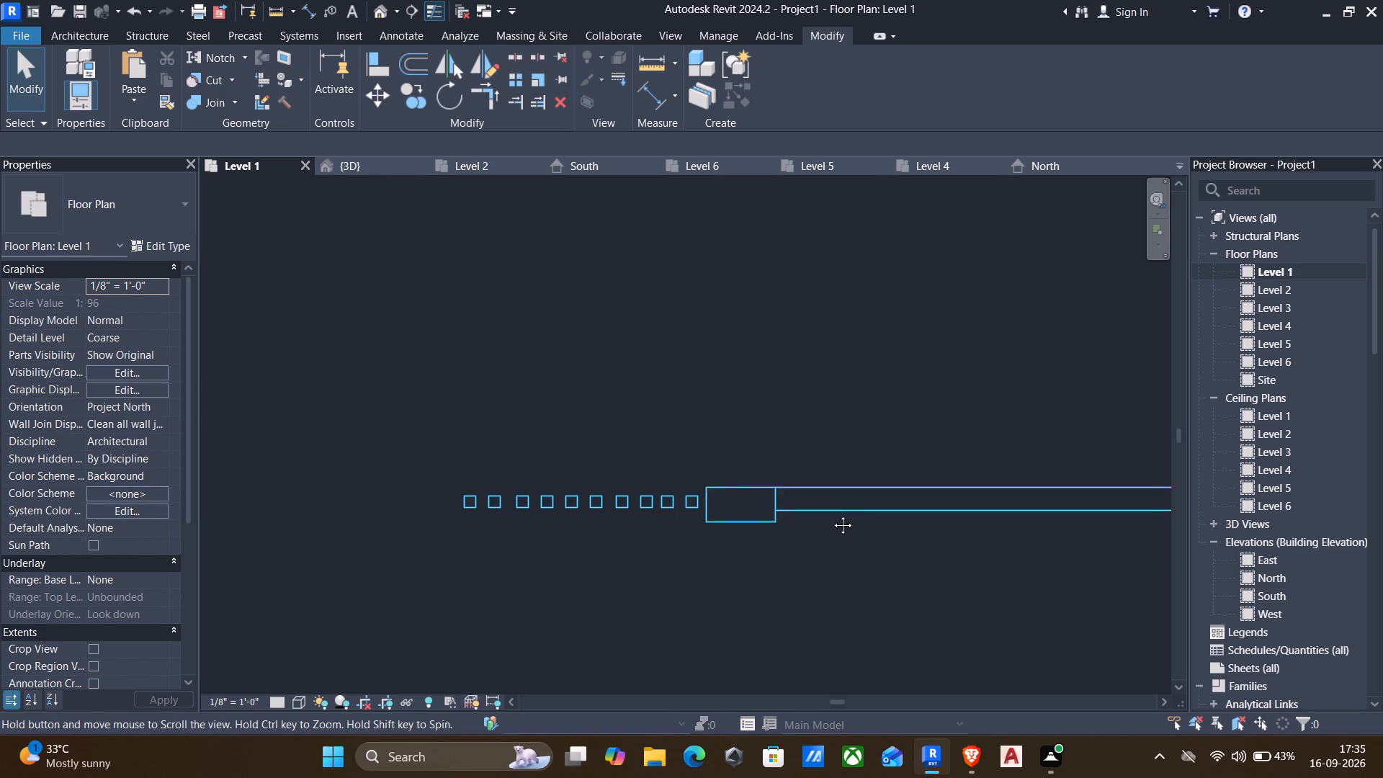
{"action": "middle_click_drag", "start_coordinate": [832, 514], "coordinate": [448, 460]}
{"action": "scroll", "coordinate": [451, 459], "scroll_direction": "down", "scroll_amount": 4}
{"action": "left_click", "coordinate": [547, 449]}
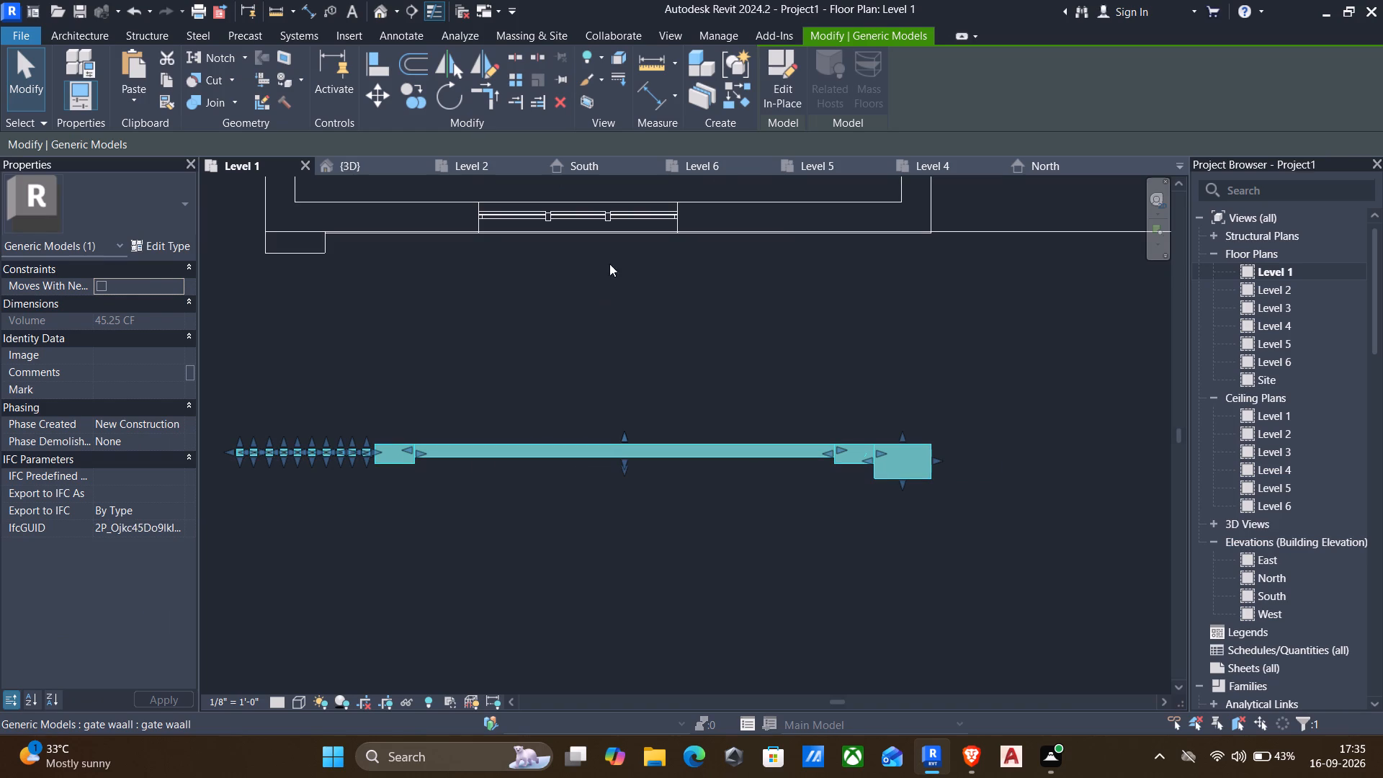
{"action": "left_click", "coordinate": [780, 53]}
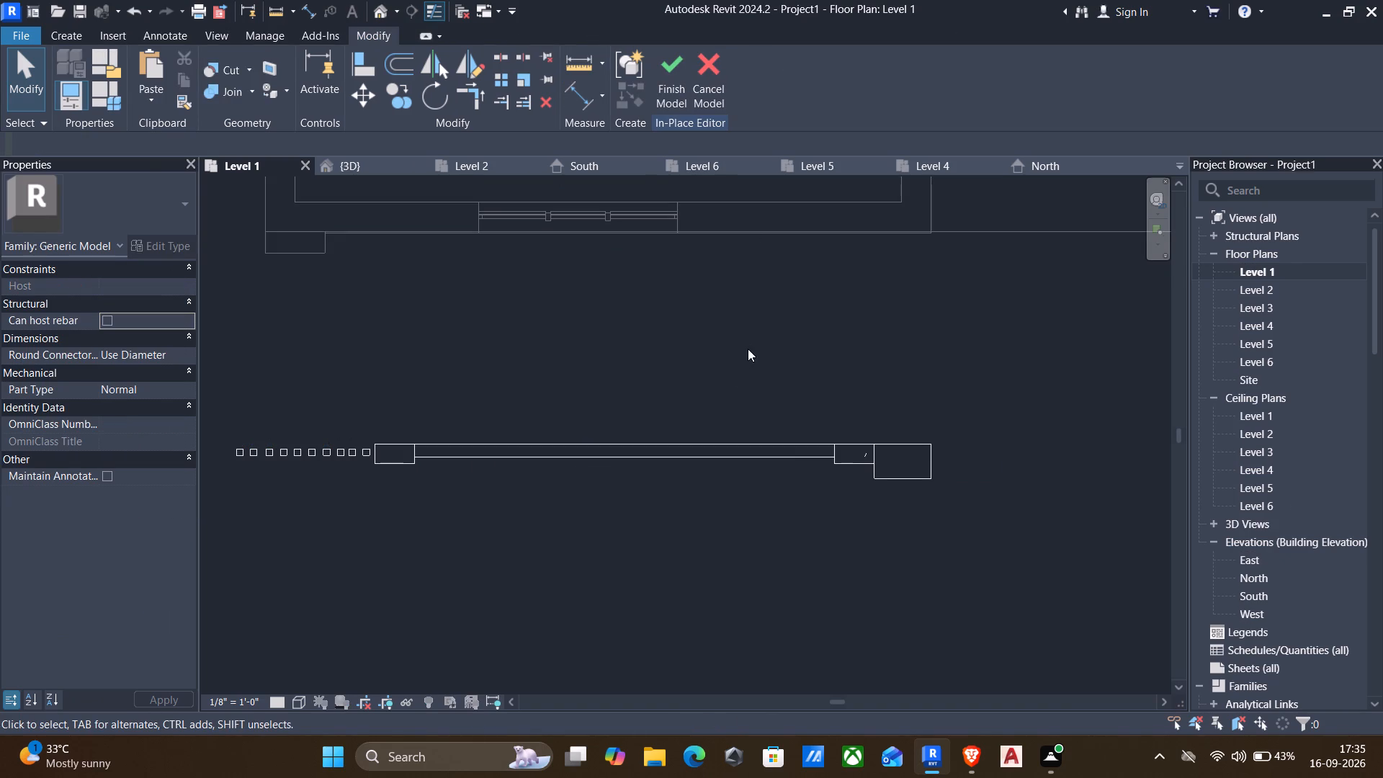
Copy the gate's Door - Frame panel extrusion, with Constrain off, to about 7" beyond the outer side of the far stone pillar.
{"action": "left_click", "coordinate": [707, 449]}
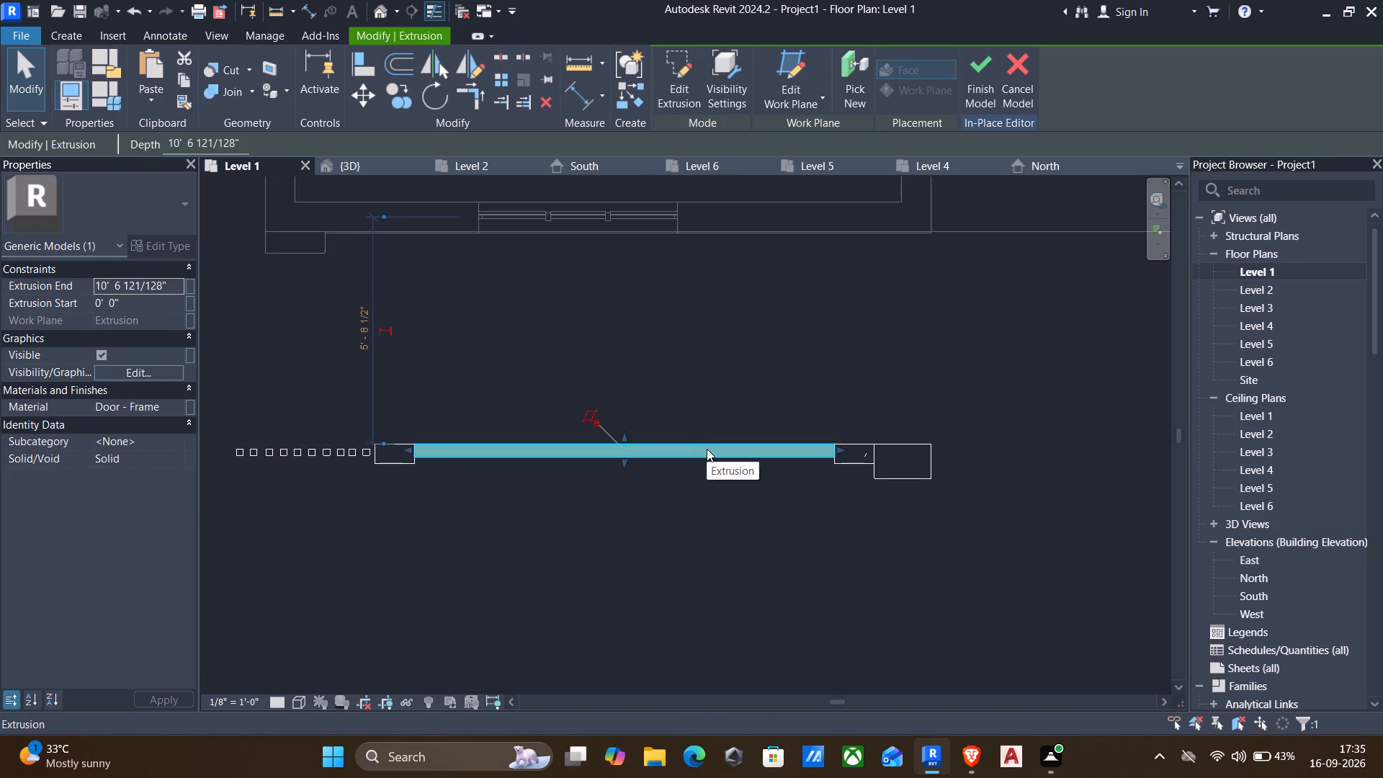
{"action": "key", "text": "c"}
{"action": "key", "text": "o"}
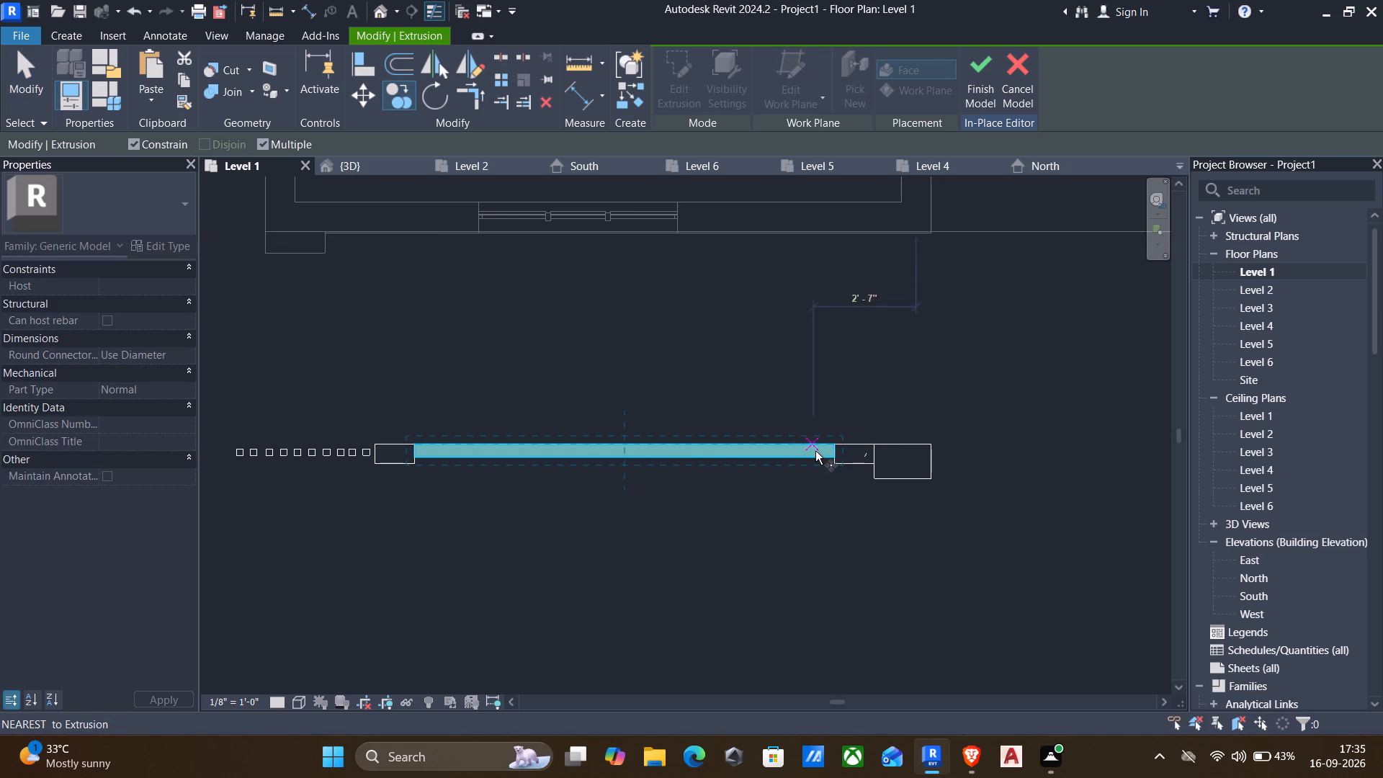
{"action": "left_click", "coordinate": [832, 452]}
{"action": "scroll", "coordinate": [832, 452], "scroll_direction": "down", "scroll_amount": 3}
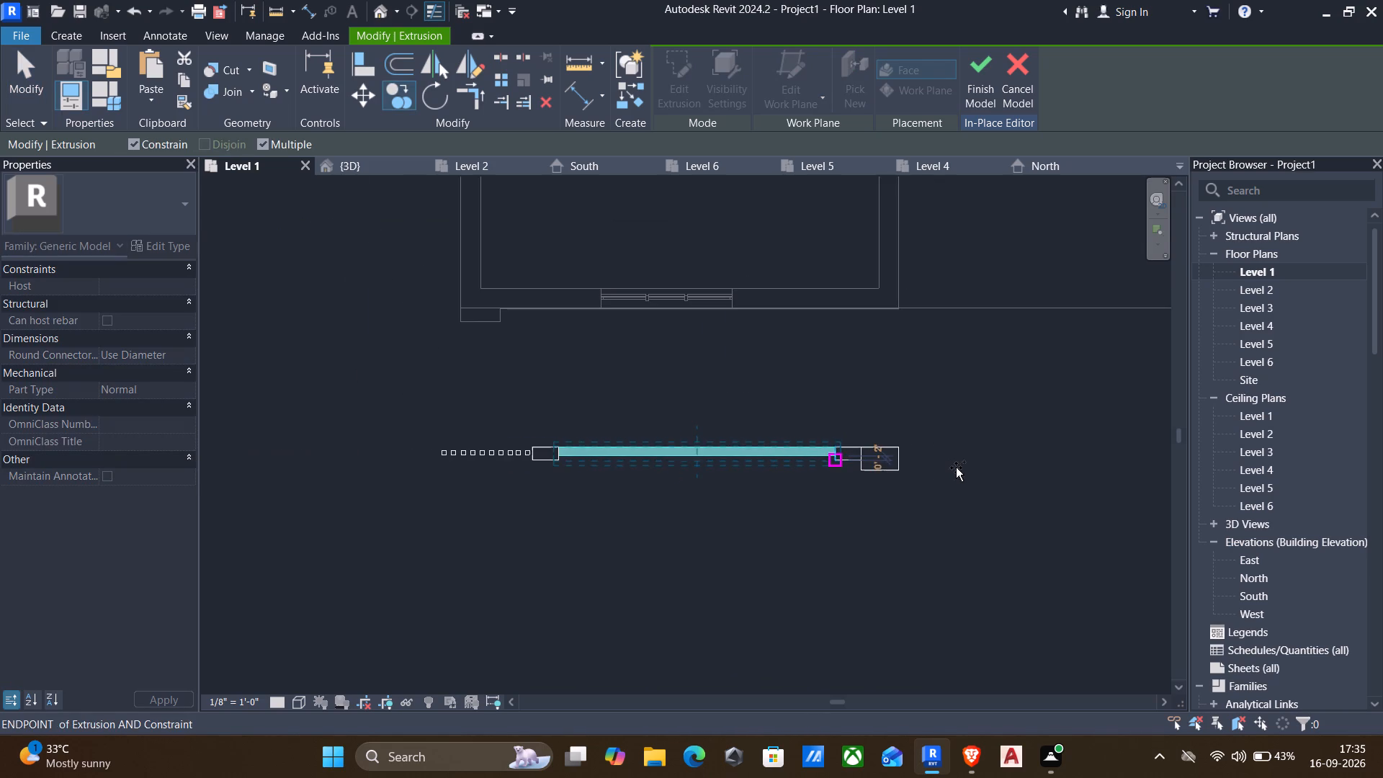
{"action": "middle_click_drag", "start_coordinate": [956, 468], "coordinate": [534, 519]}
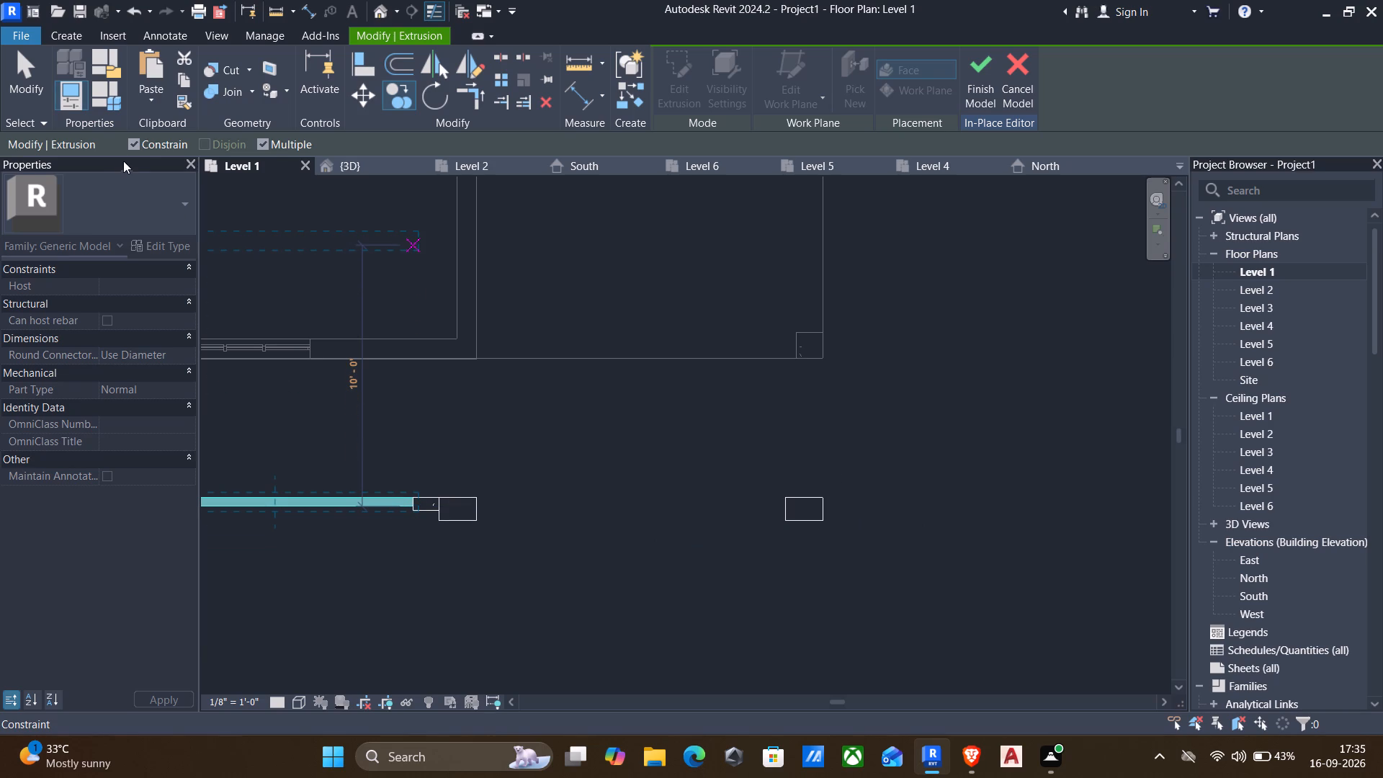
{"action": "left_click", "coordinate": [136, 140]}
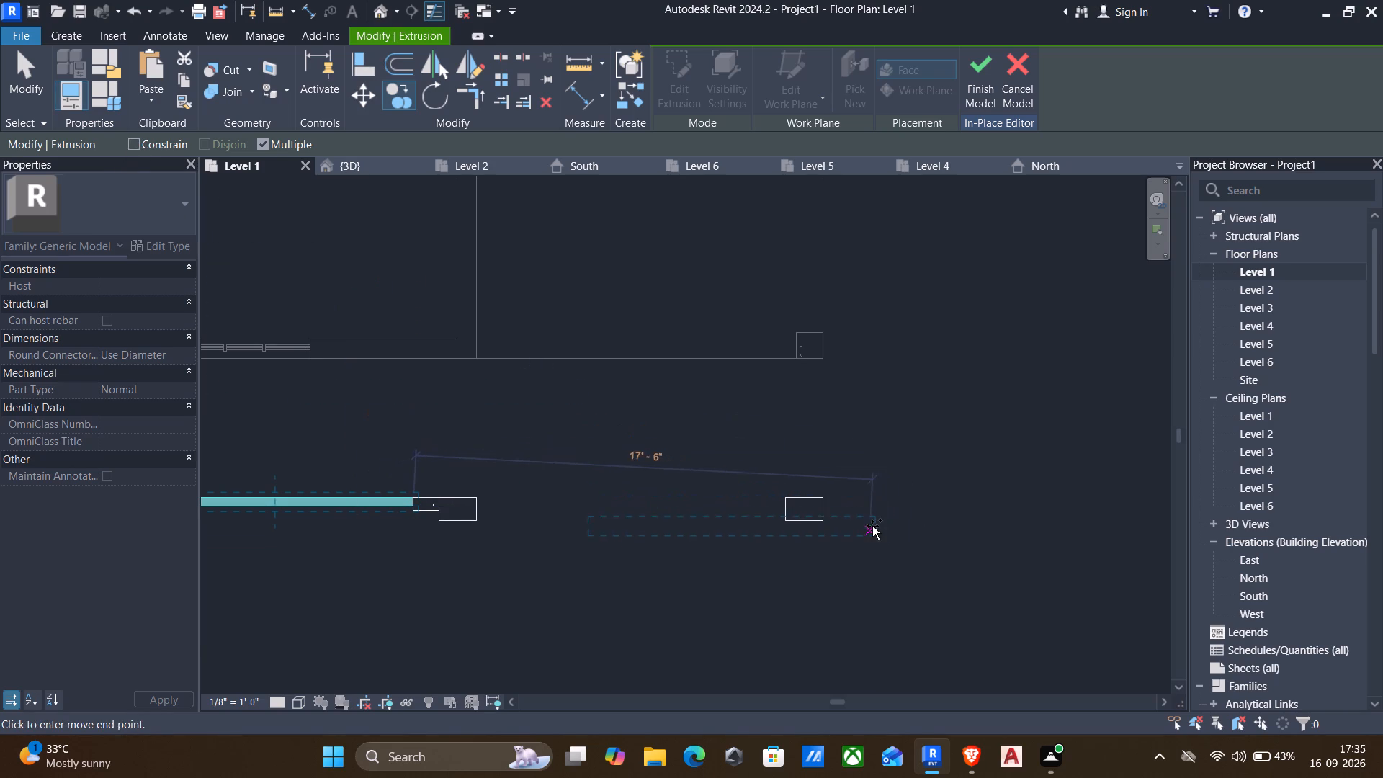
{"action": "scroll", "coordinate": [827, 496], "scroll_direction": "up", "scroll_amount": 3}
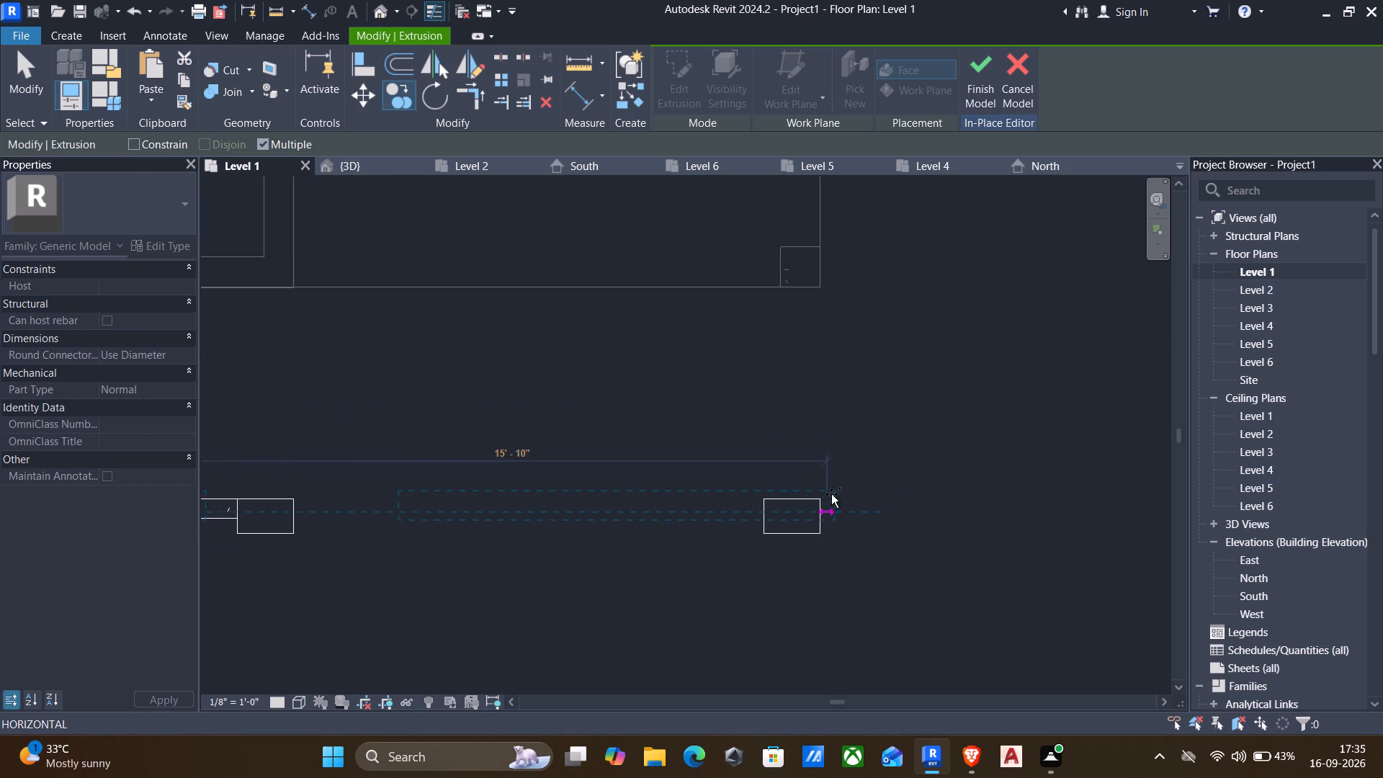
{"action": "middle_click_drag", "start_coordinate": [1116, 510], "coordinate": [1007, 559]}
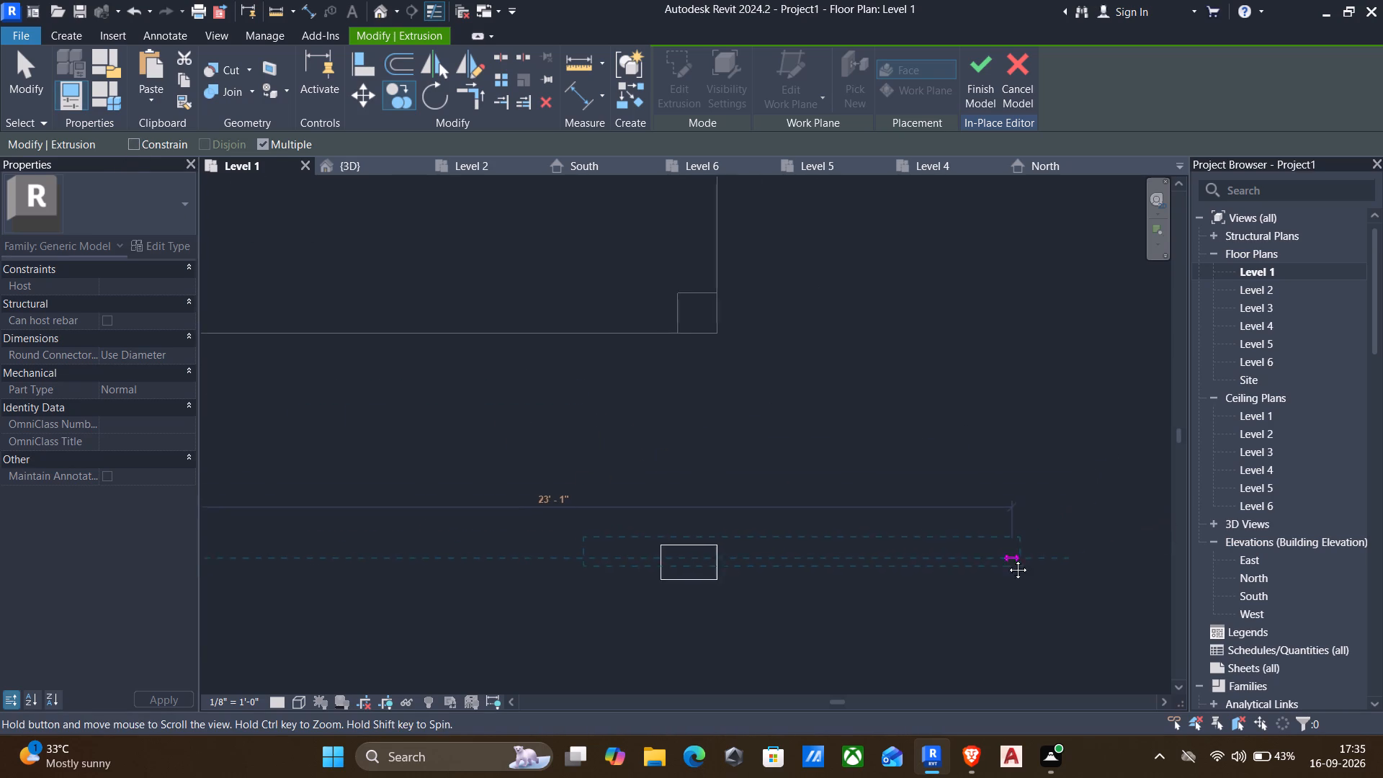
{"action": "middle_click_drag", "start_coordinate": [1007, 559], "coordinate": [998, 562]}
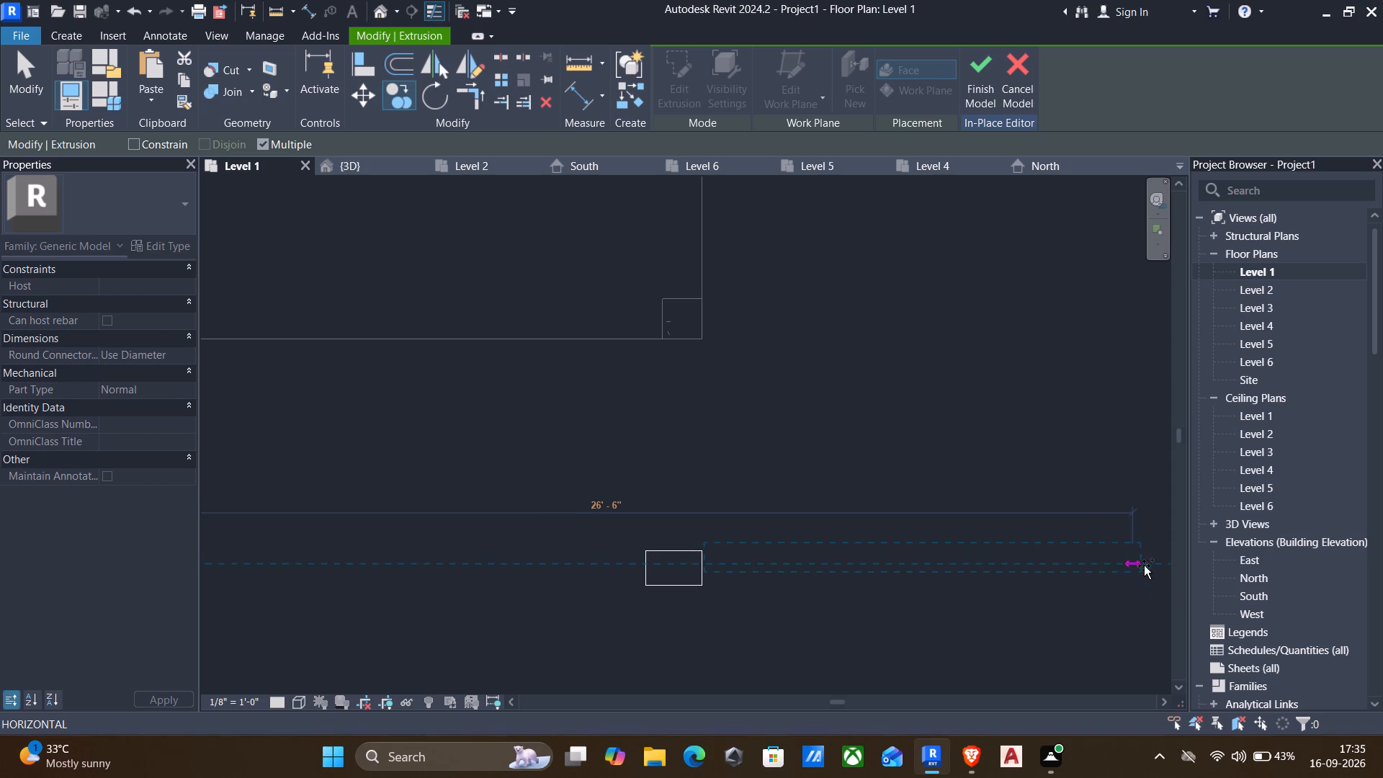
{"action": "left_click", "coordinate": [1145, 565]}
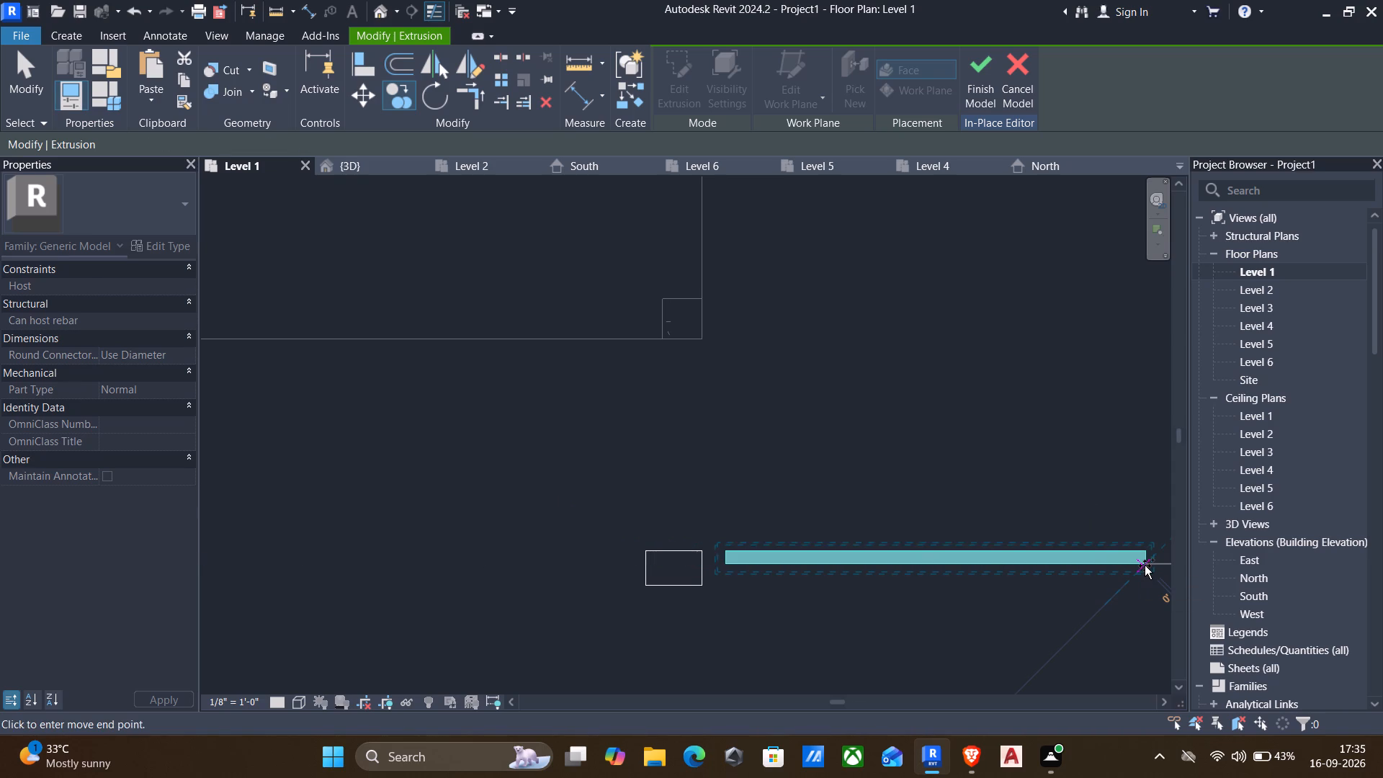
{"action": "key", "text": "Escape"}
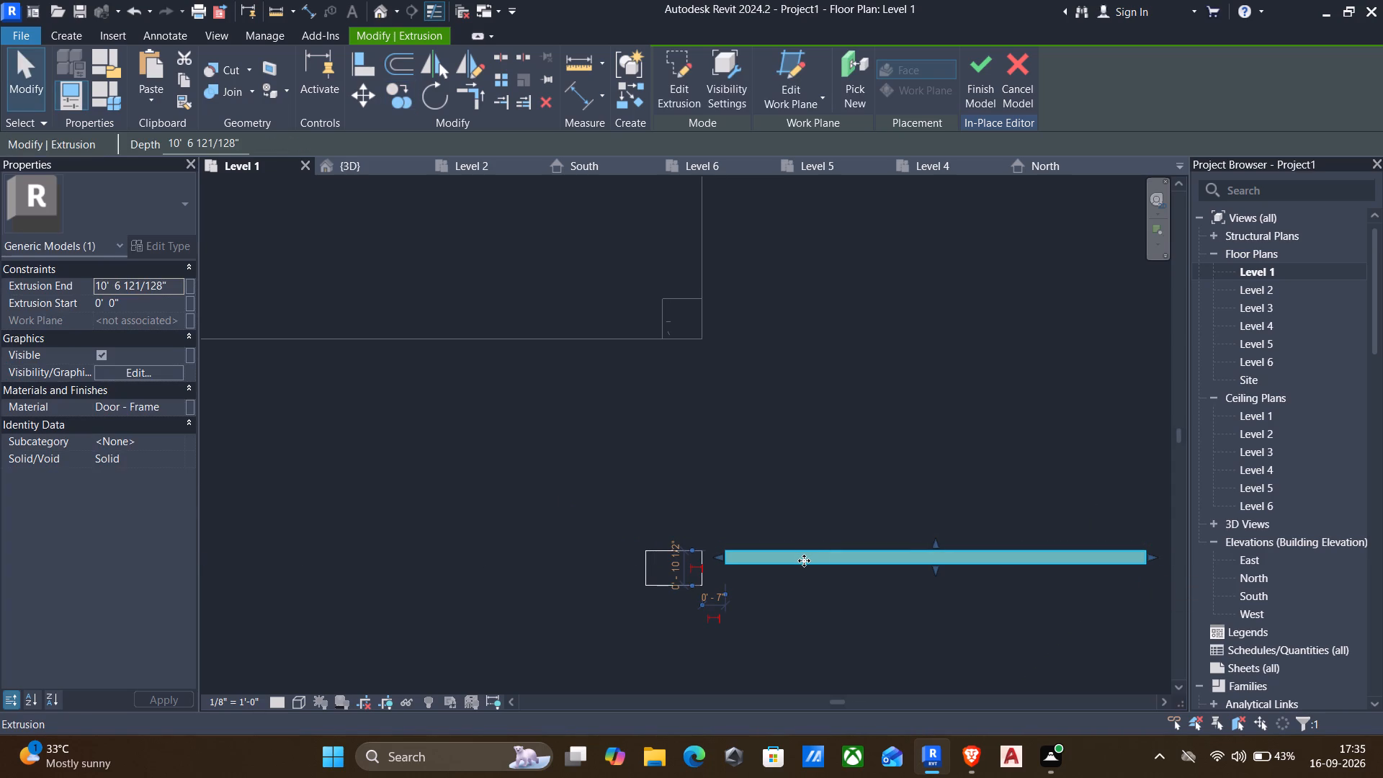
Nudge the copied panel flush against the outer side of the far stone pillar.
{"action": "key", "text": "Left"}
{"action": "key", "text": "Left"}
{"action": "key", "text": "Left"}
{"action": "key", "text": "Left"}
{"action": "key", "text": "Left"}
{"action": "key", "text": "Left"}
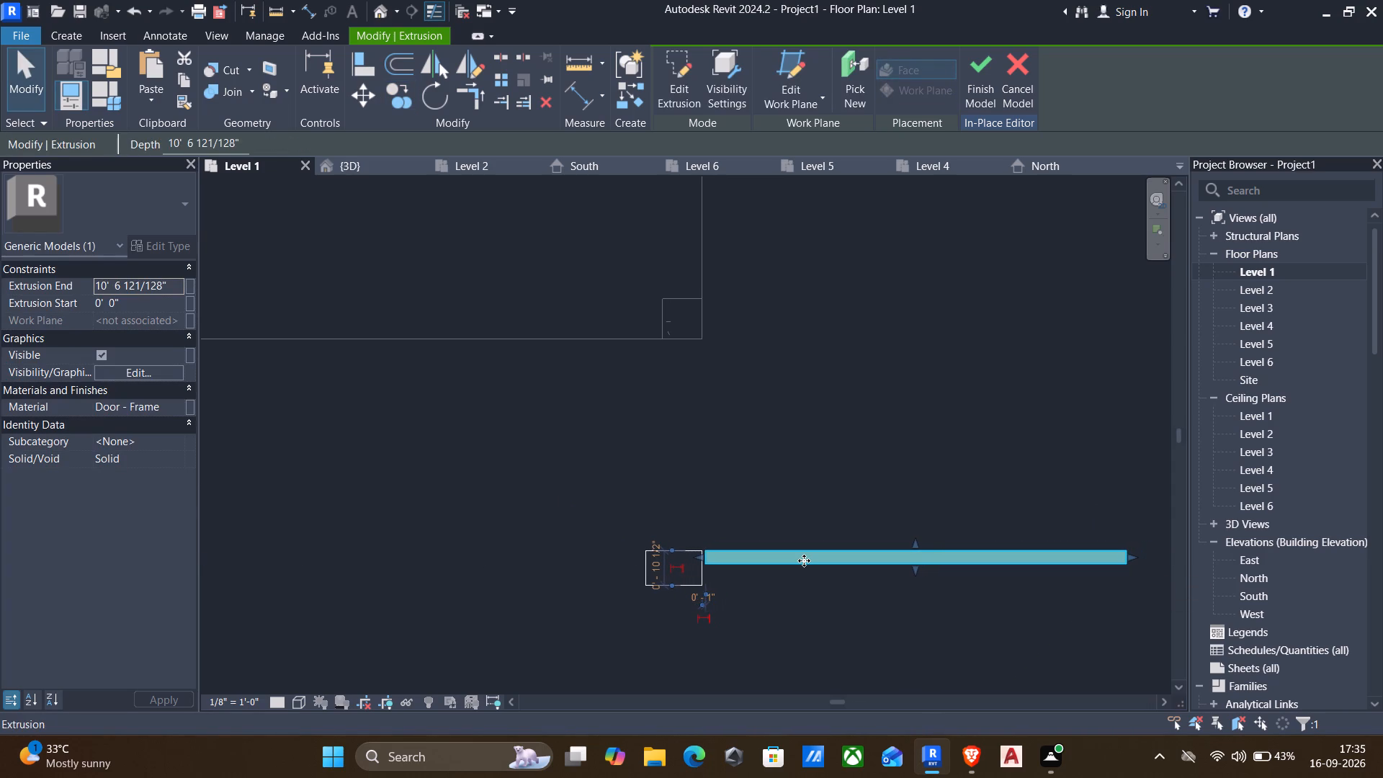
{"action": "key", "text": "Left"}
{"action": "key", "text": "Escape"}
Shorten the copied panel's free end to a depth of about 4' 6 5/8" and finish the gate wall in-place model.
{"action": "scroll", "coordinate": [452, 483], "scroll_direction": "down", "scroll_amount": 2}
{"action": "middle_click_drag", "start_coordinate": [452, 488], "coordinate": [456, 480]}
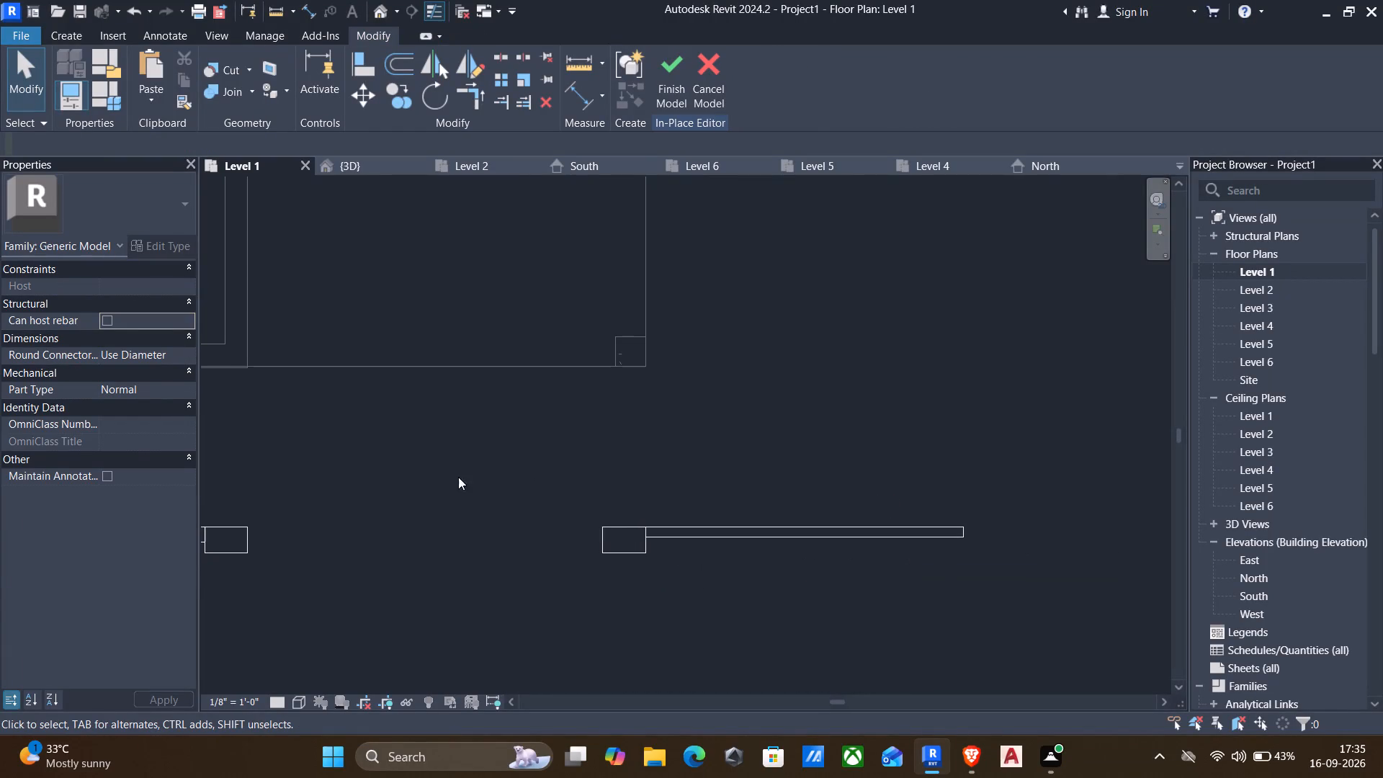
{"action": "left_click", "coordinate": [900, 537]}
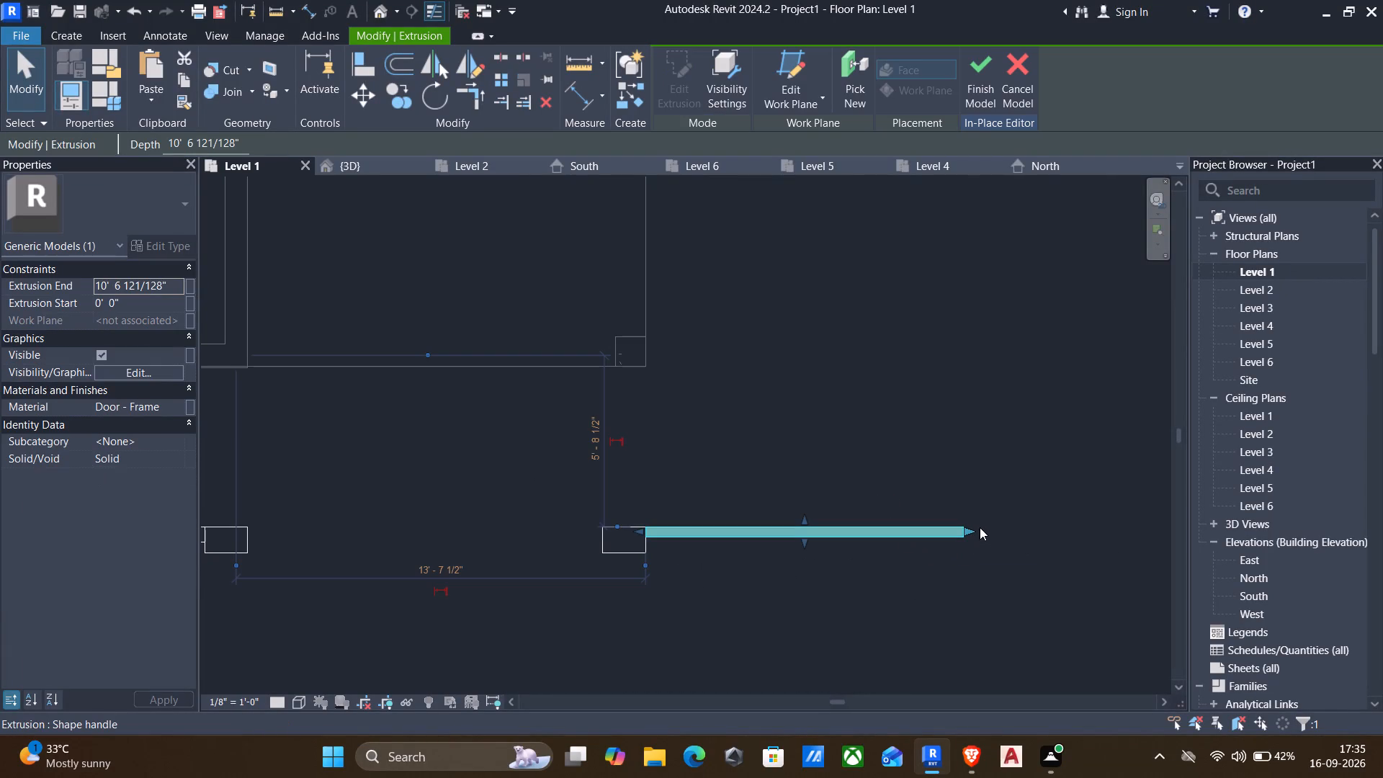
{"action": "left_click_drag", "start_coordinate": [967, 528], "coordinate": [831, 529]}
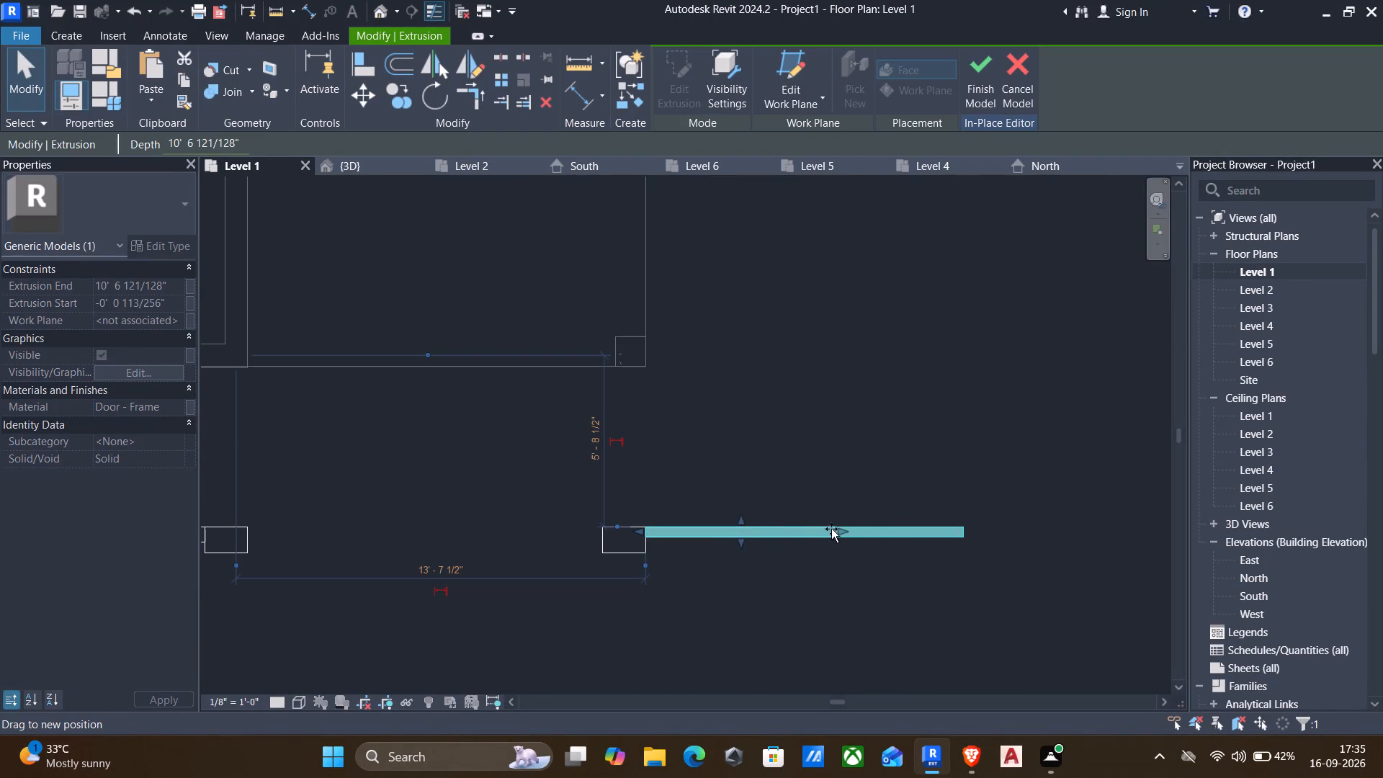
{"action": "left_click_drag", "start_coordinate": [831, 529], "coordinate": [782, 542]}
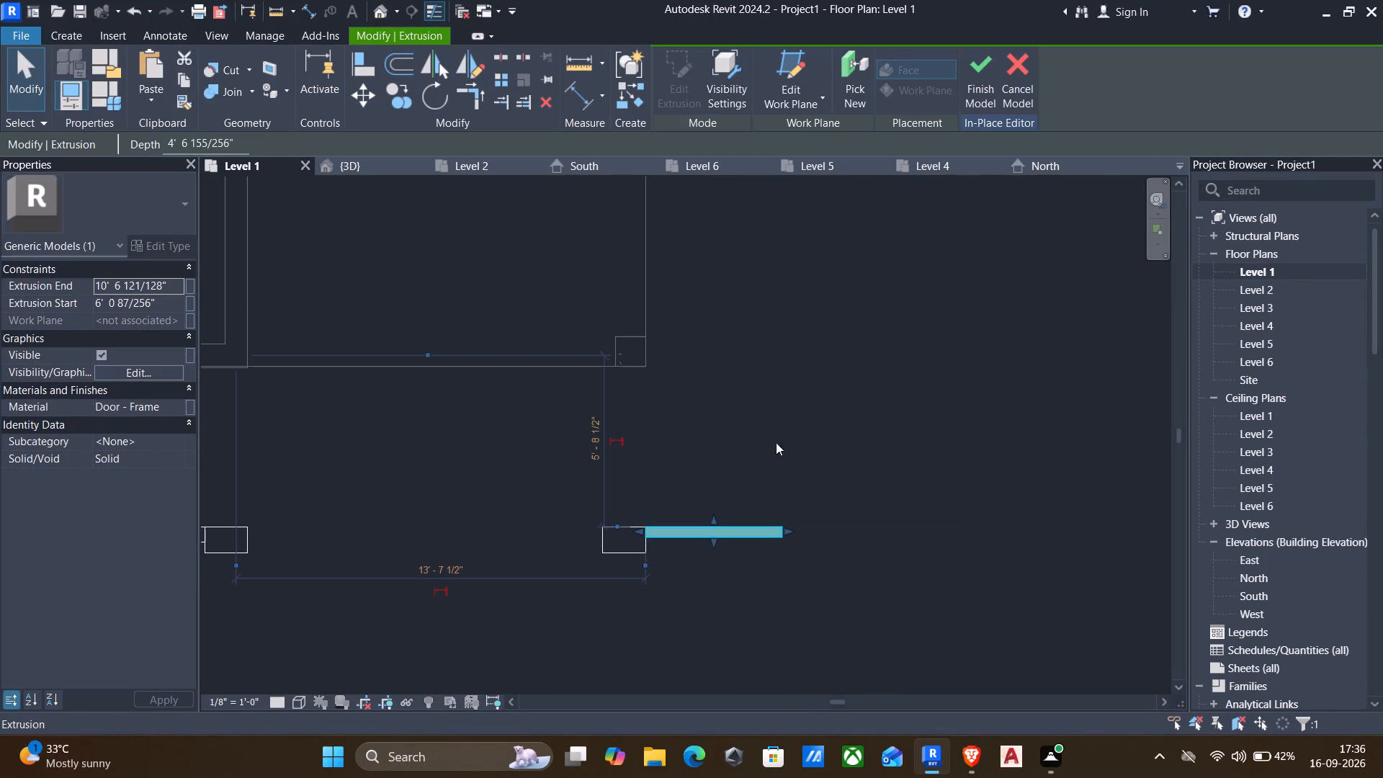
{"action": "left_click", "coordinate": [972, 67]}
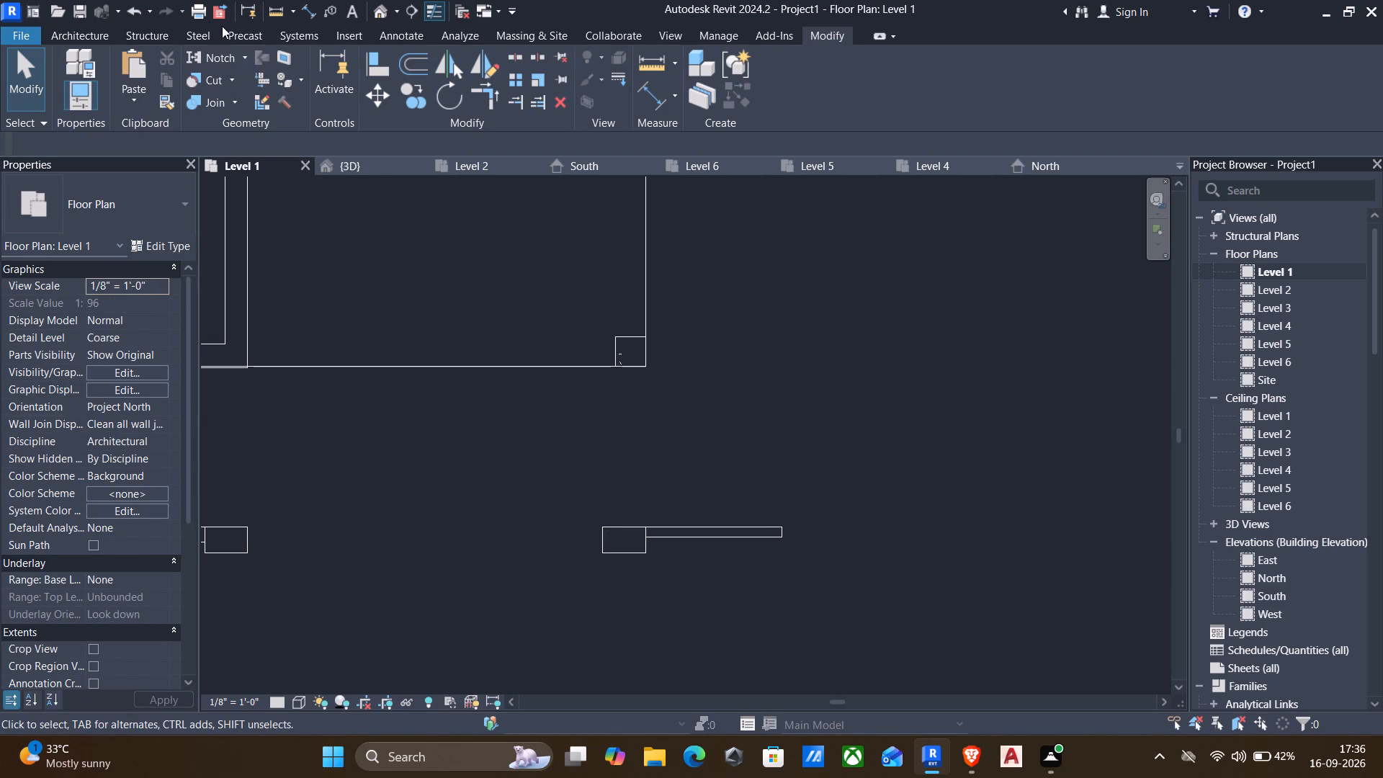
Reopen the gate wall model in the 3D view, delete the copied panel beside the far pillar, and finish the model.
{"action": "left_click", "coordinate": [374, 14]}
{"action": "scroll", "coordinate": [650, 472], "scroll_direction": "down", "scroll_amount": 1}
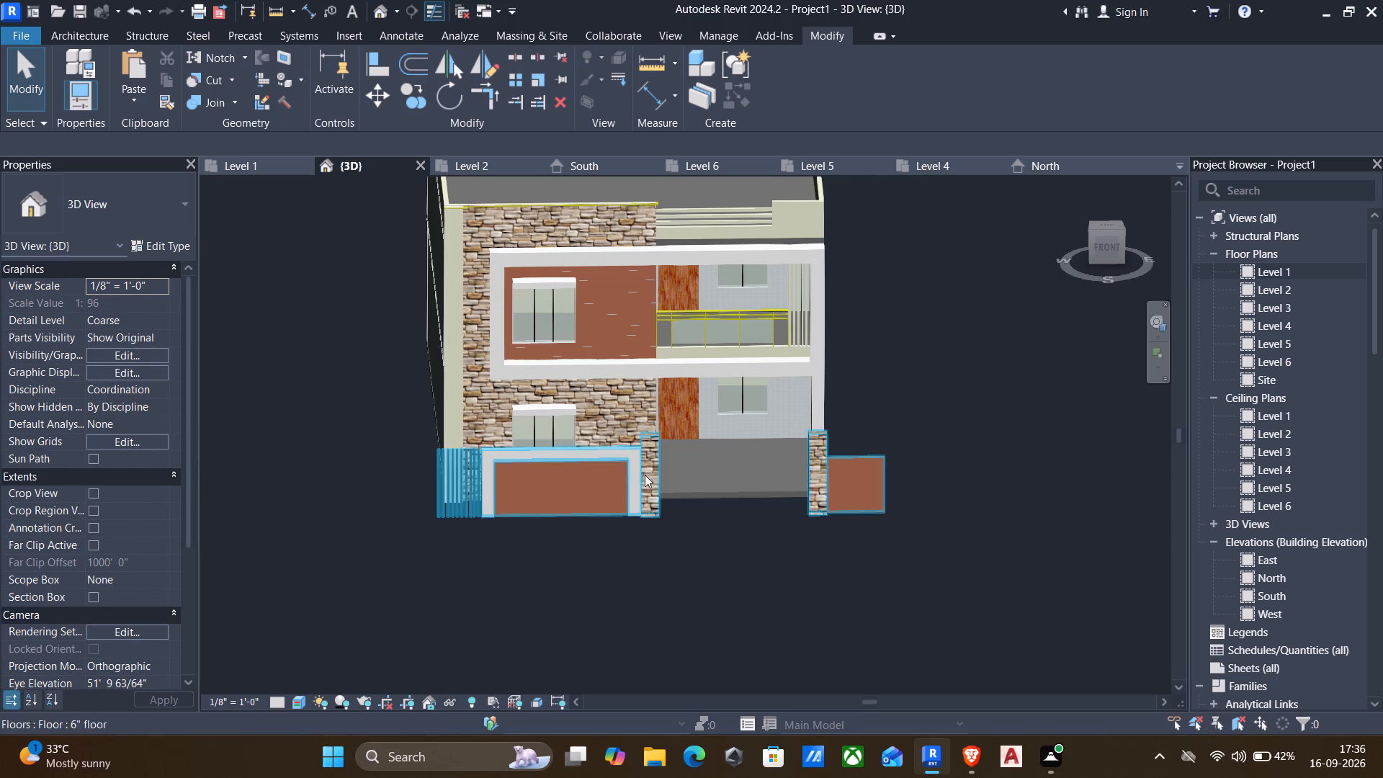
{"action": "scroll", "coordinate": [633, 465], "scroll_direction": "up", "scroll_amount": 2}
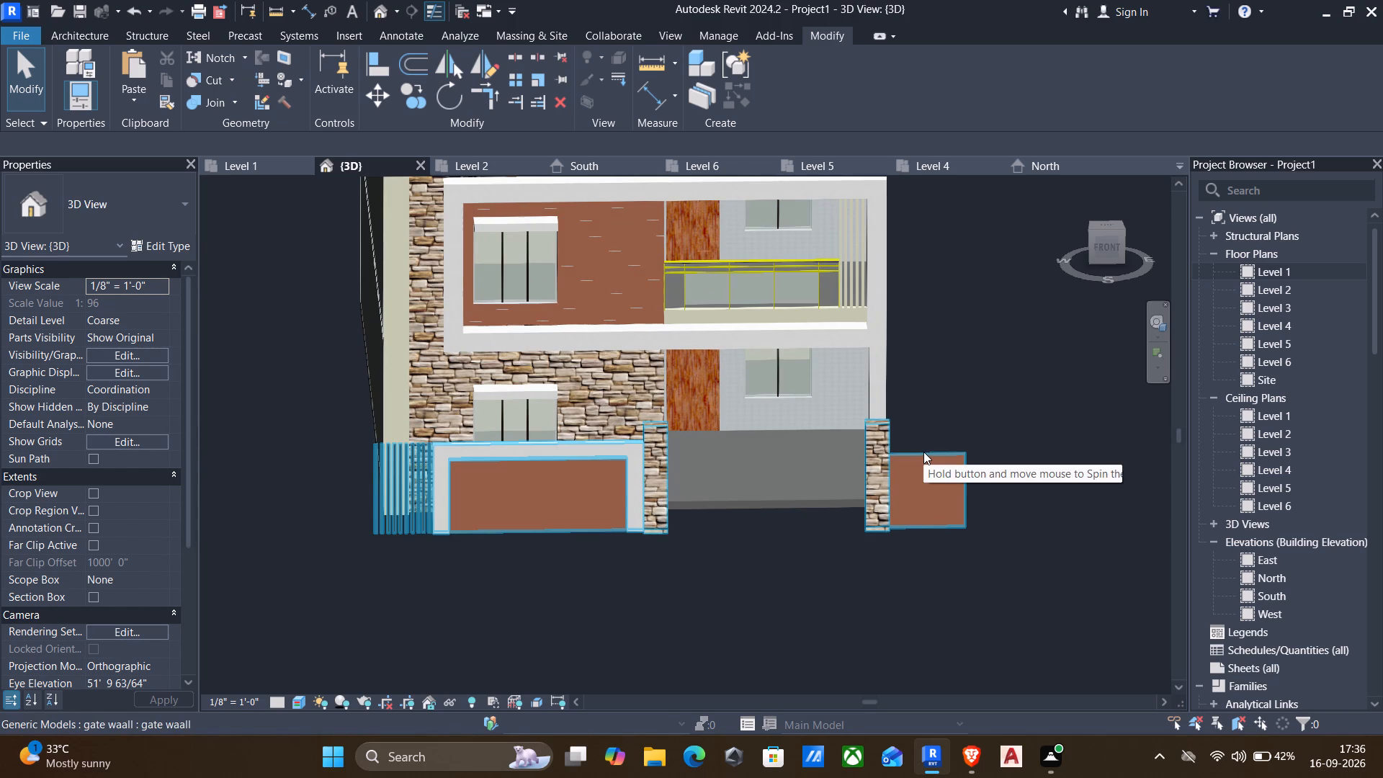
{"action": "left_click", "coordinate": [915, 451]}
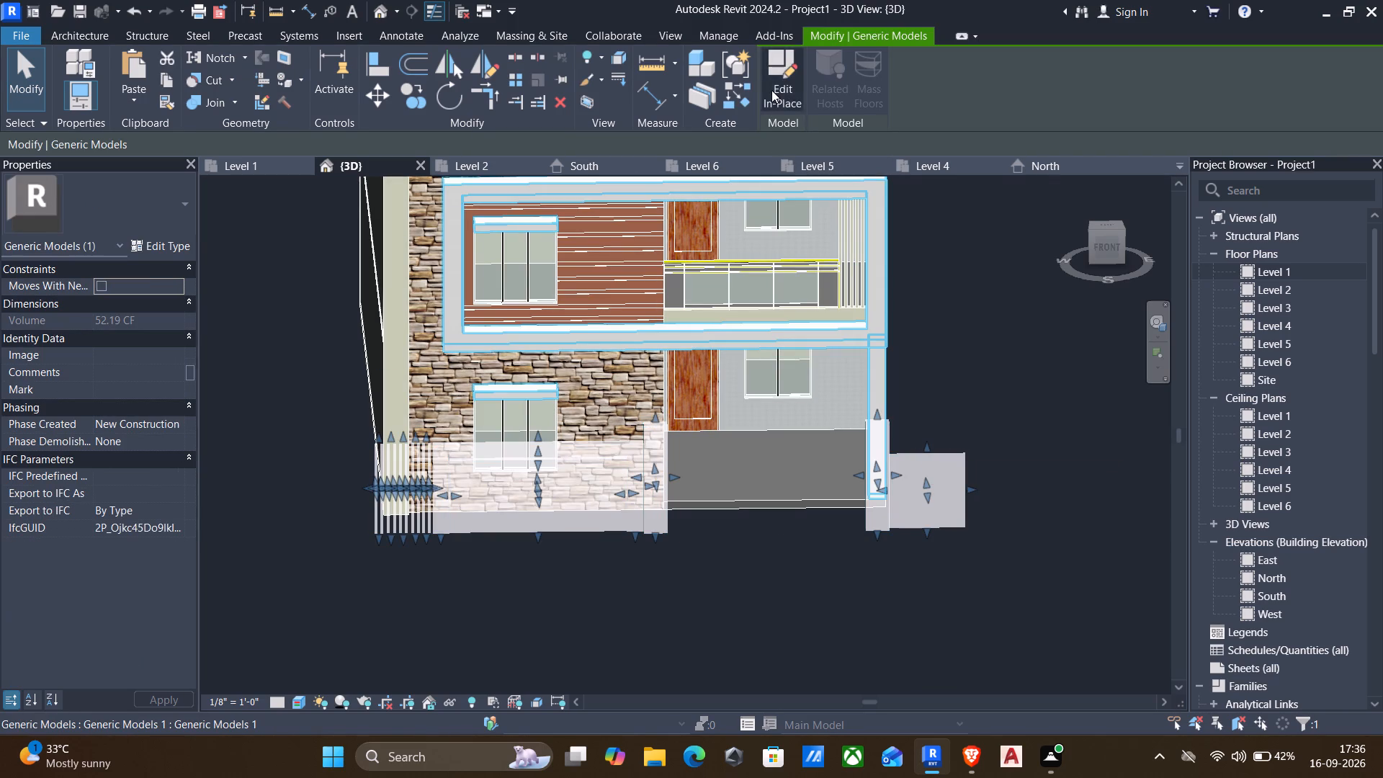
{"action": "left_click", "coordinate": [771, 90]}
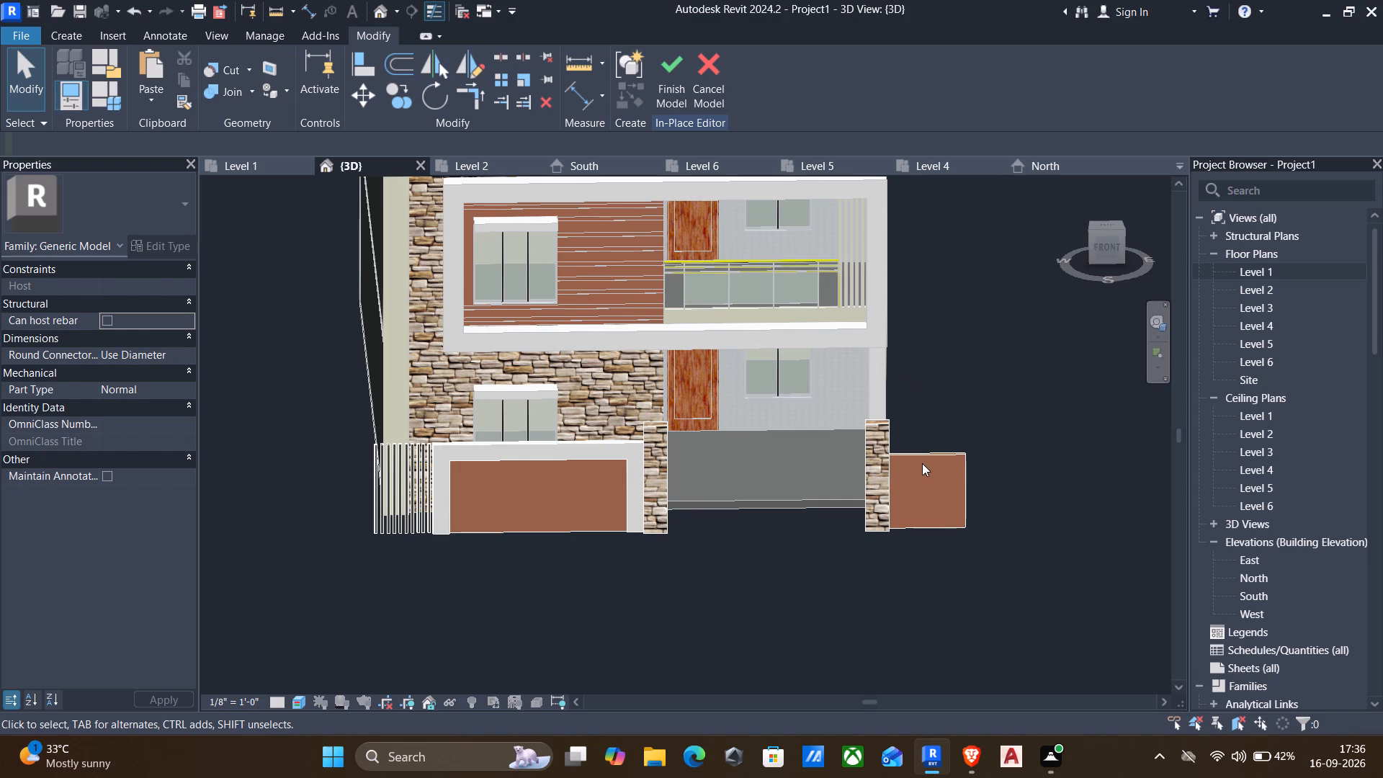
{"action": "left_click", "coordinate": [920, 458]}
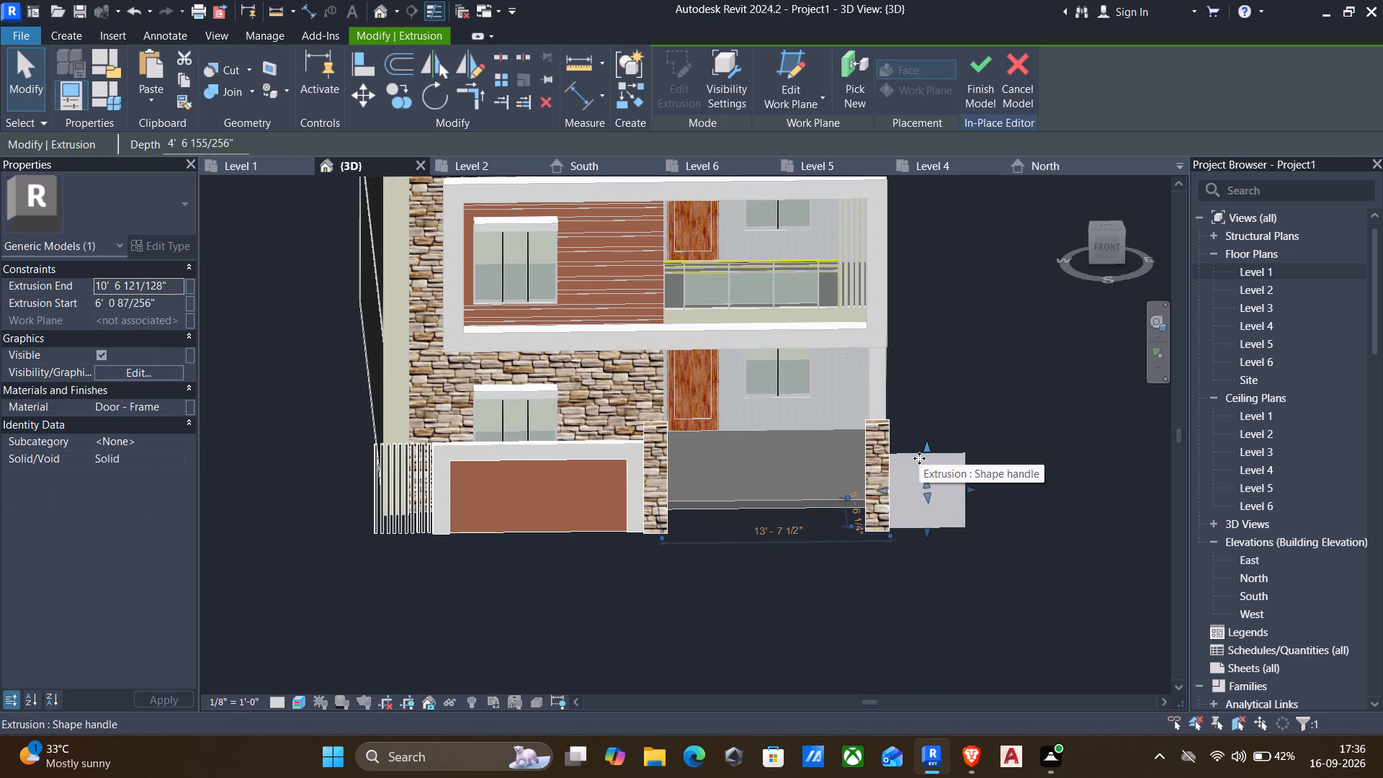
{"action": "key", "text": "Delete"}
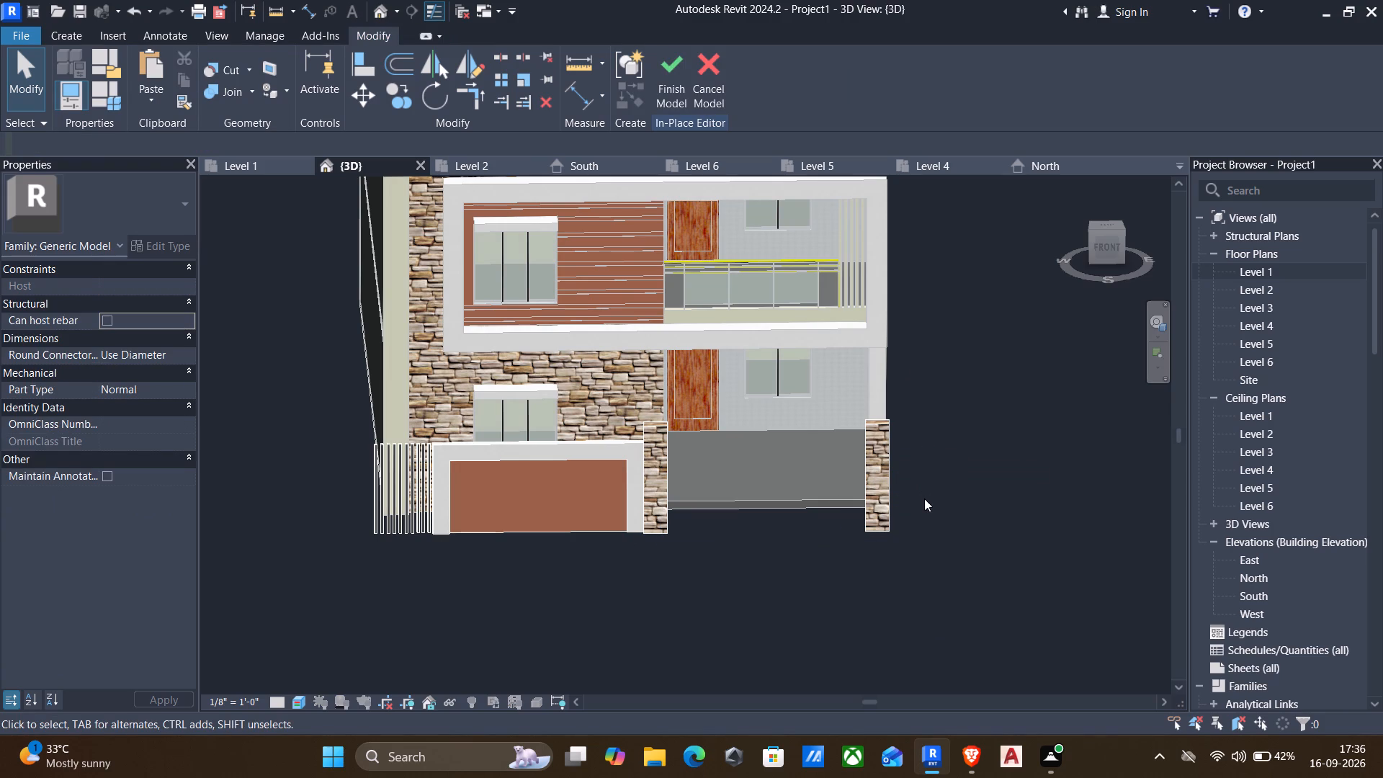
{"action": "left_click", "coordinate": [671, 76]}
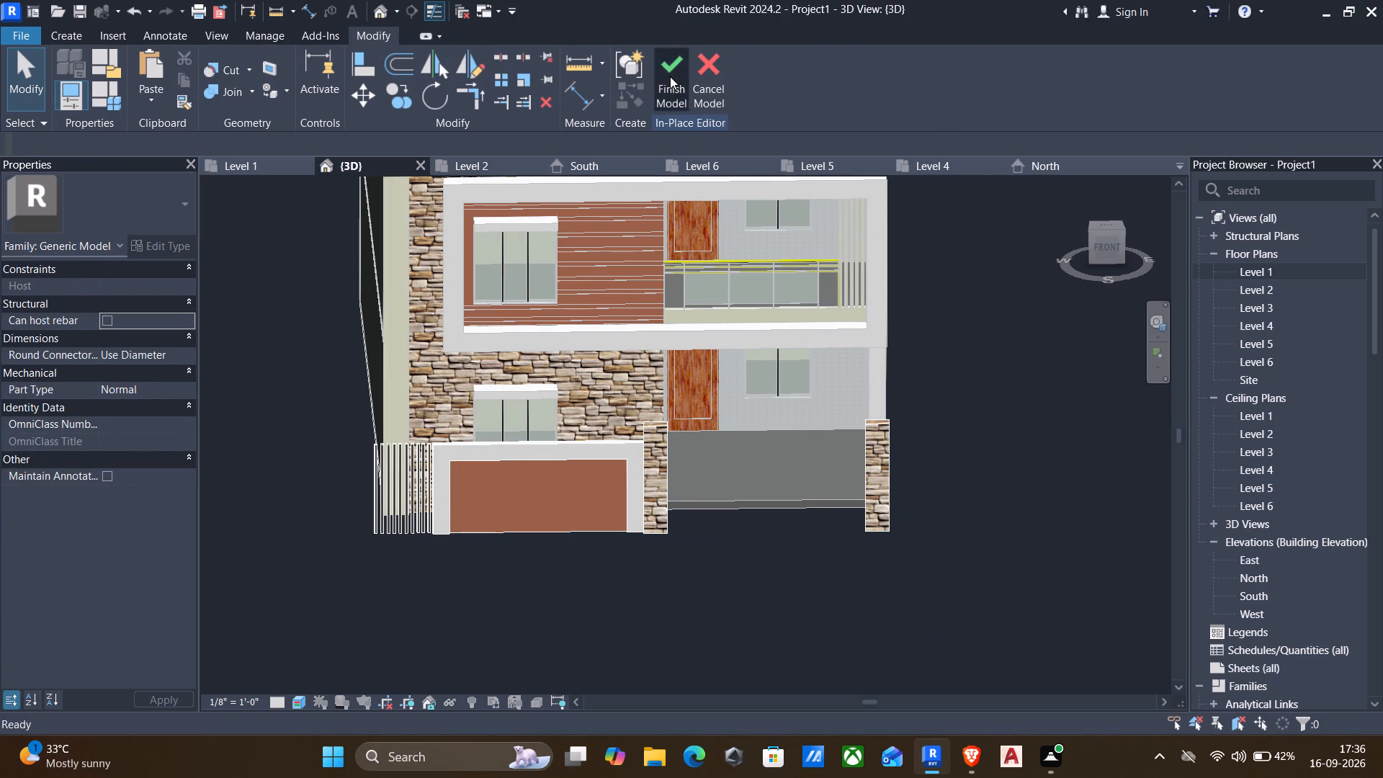
Open the Level 1 floor plan and start the Wall command with the Generic - 5" type.
{"action": "scroll", "coordinate": [697, 189], "scroll_direction": "down", "scroll_amount": 1}
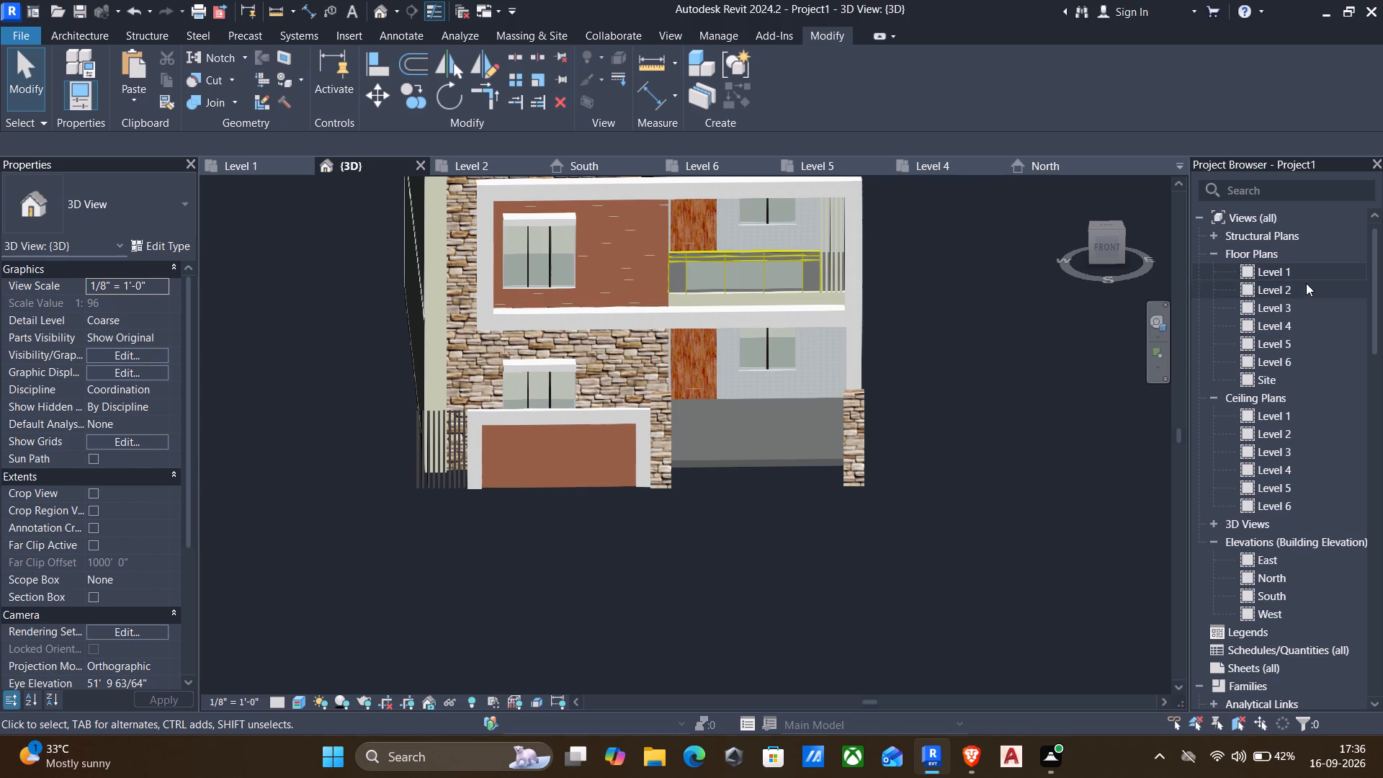
{"action": "double_click", "coordinate": [1295, 270]}
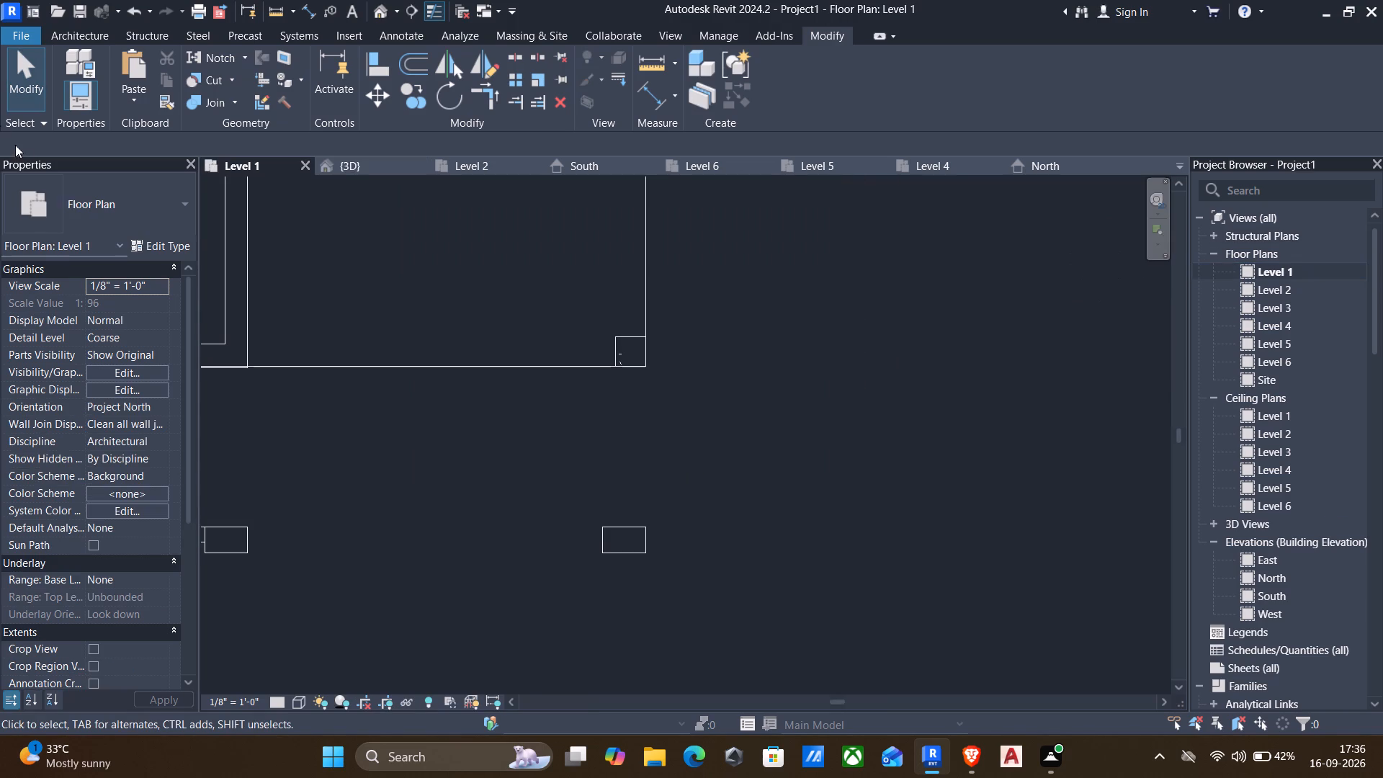
{"action": "type", "text": "wa"}
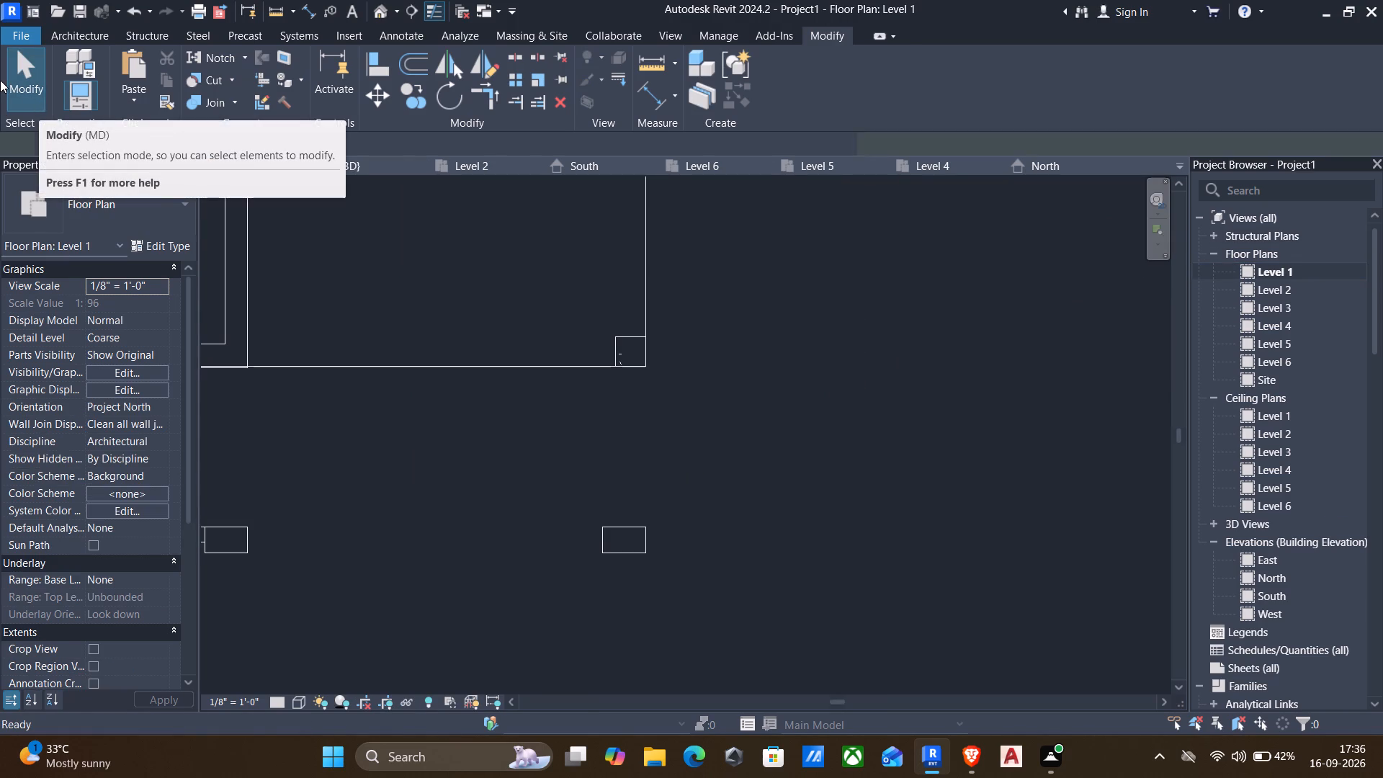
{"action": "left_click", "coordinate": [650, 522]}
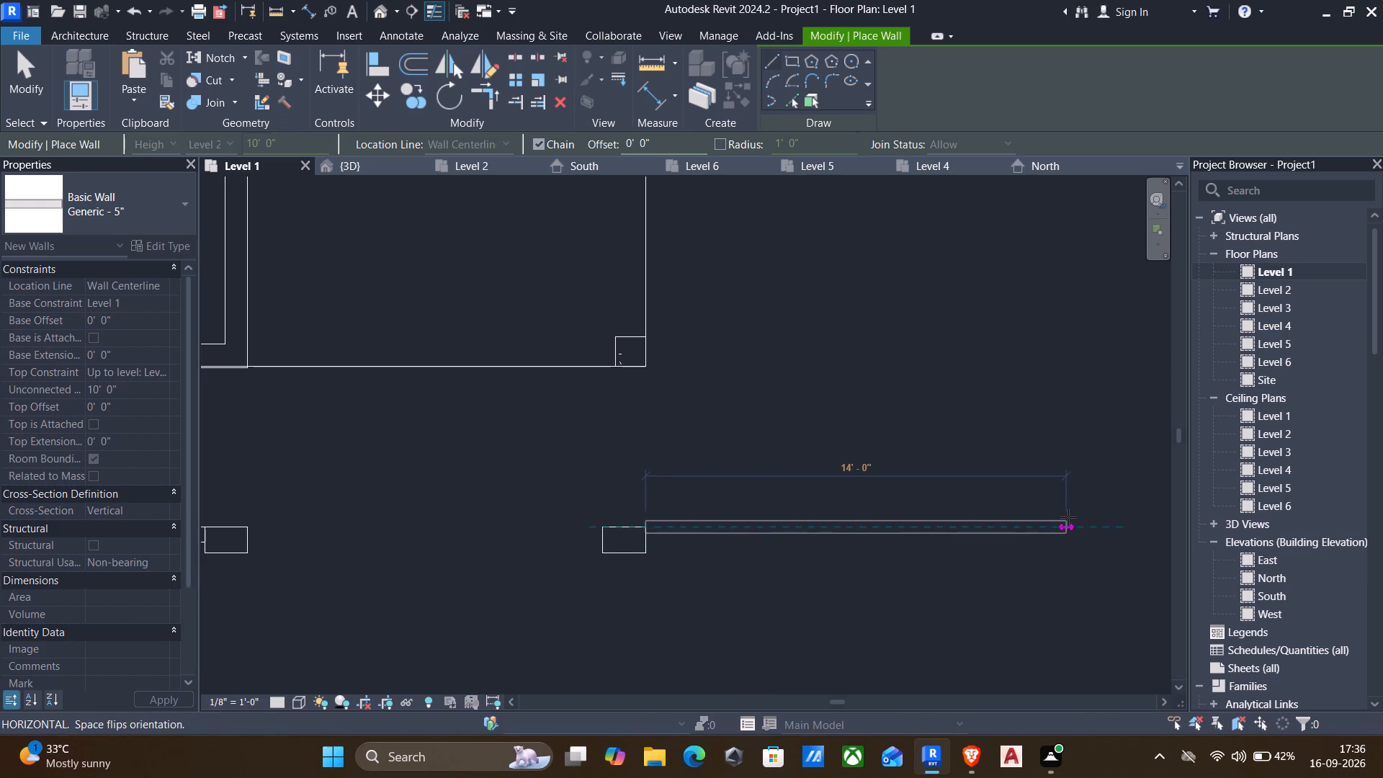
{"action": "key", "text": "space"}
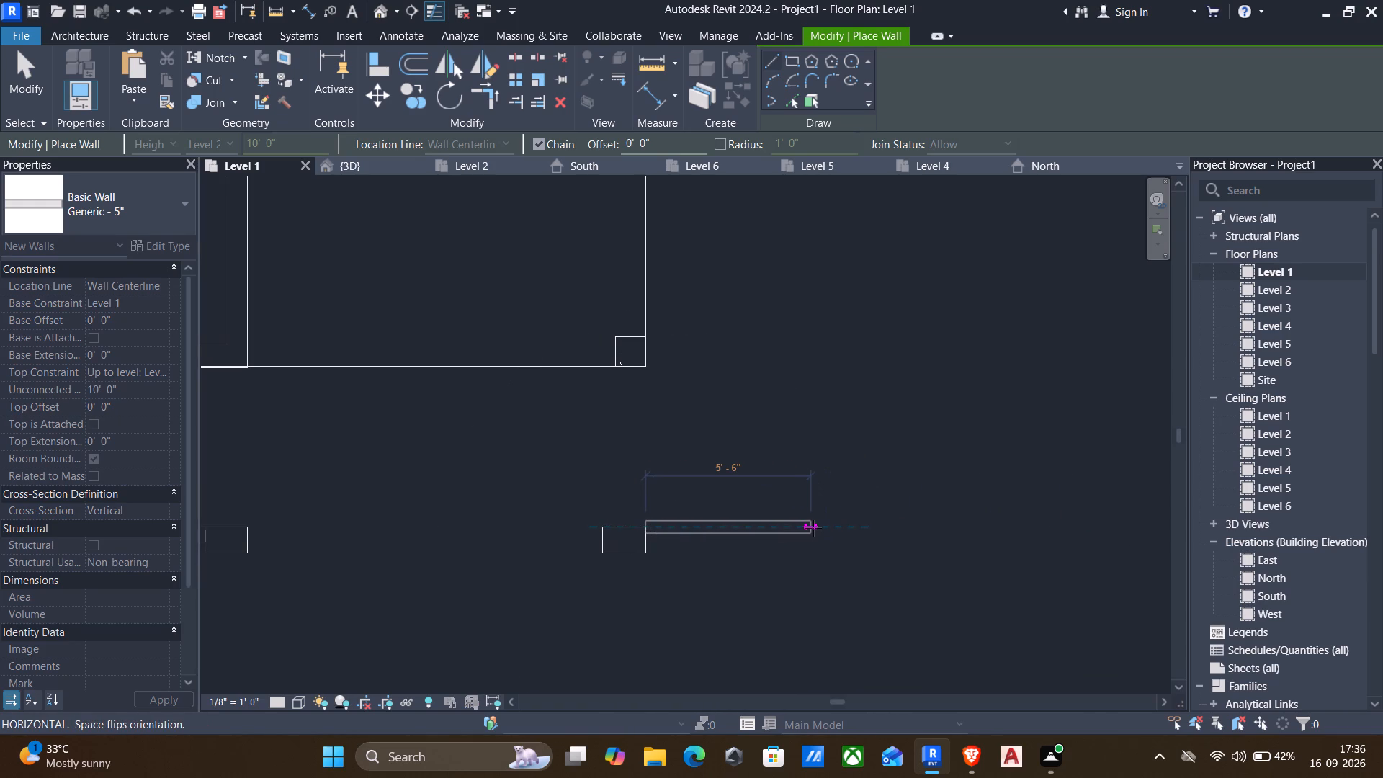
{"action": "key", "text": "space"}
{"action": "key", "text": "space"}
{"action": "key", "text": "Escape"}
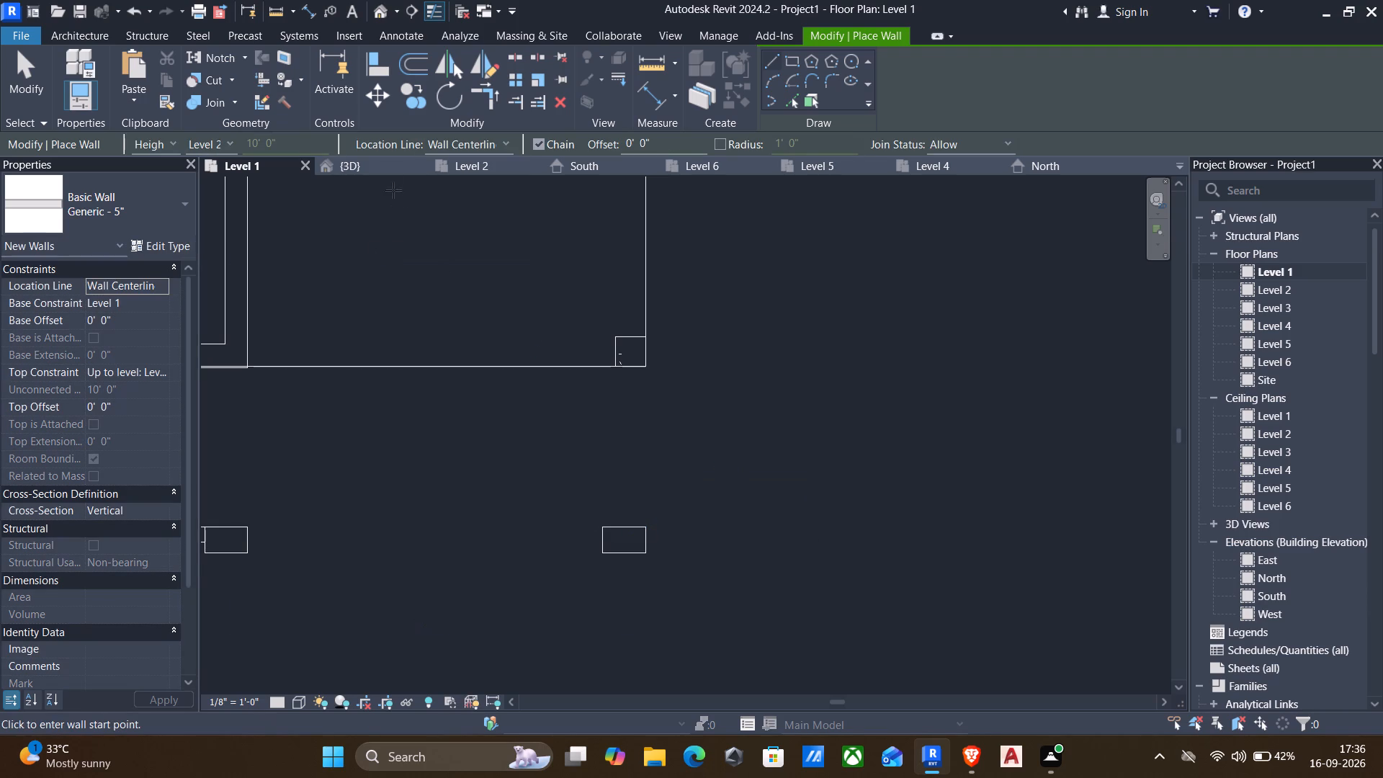
Draw a 7' 0" wall outward from the far pillar's house-side outer corner, with the location line on Finish Face: Exterior.
{"action": "left_click", "coordinate": [483, 146]}
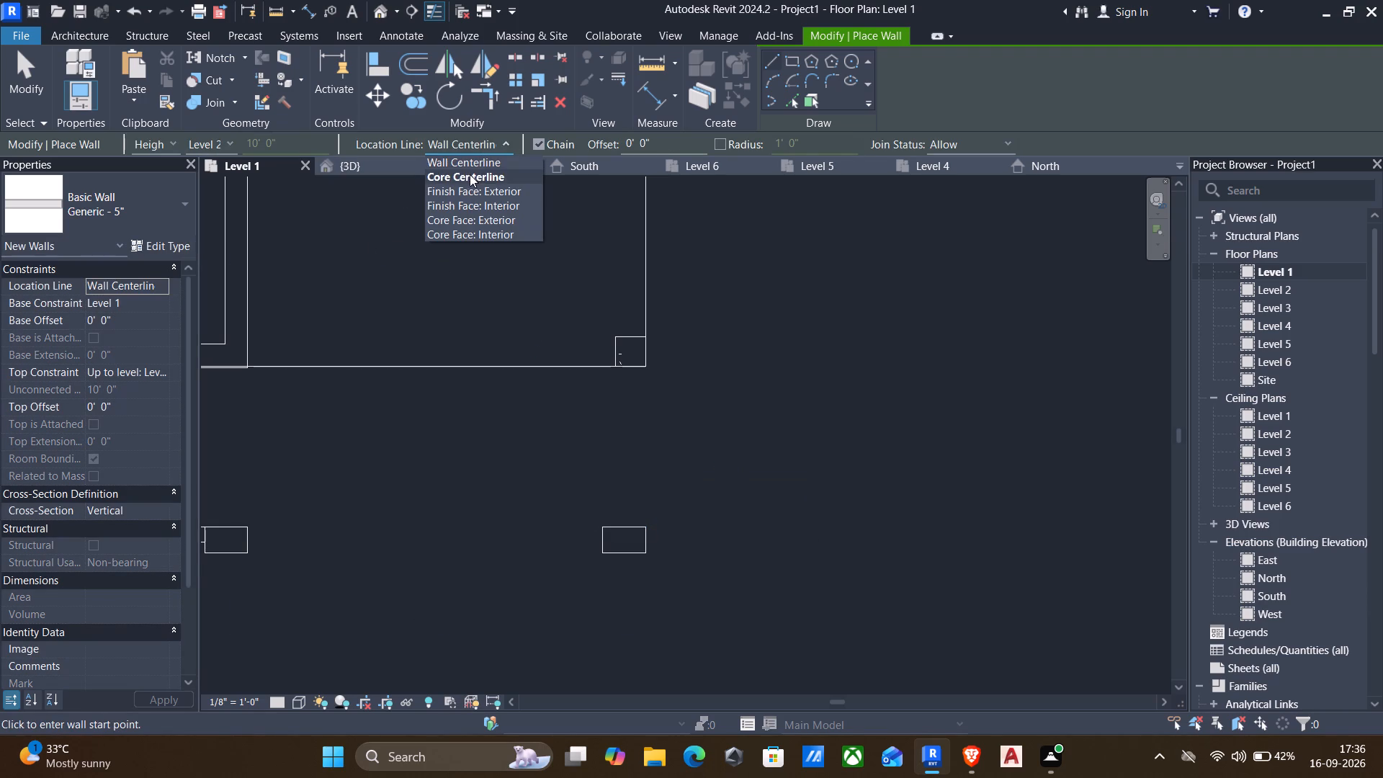
{"action": "left_click", "coordinate": [465, 186]}
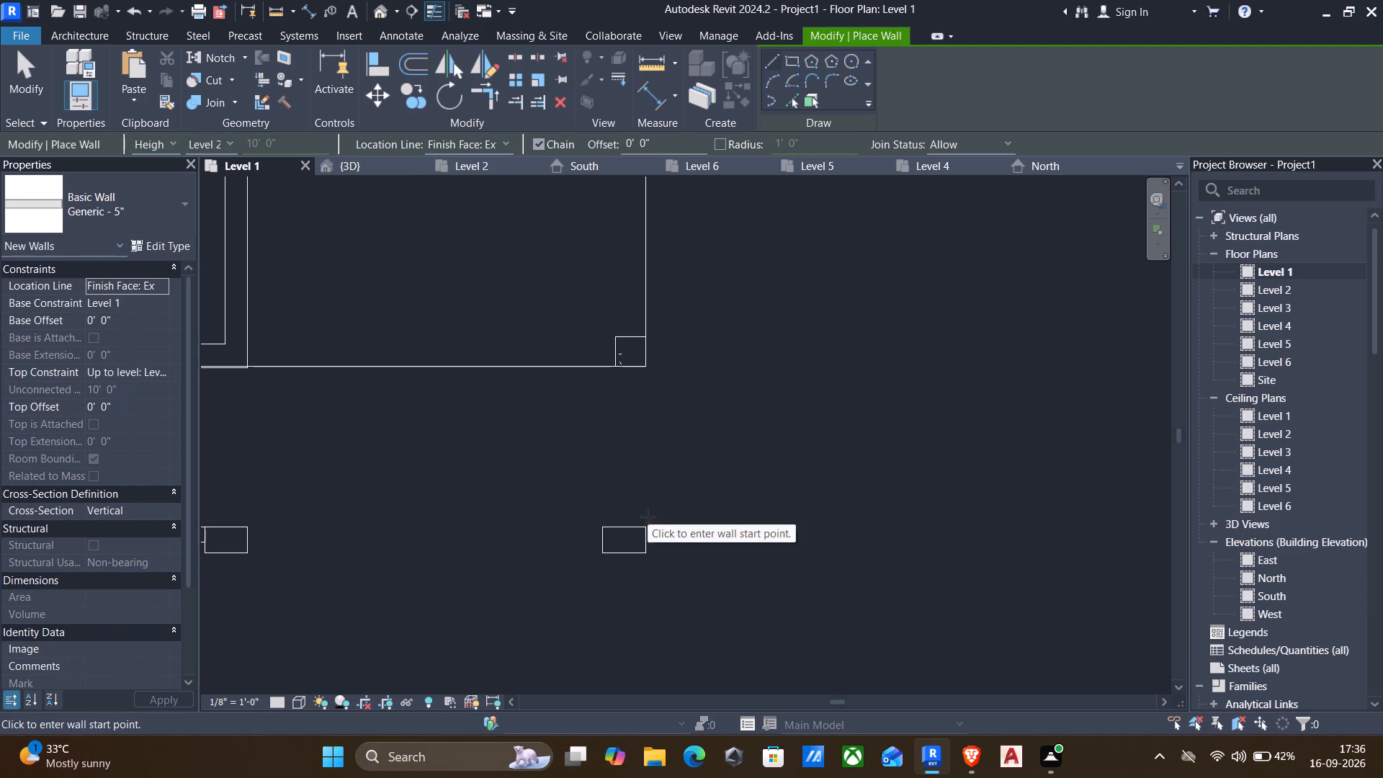
{"action": "left_click", "coordinate": [648, 523]}
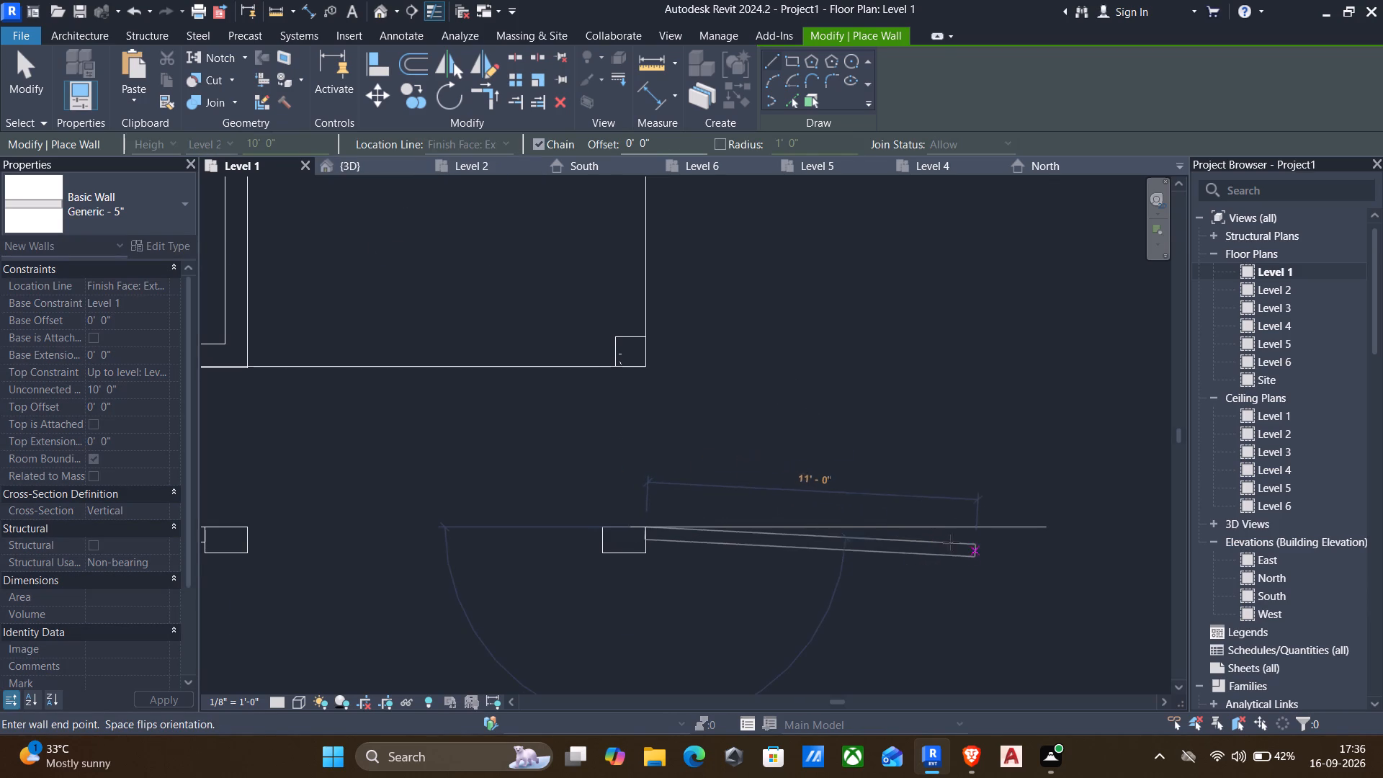
{"action": "left_click", "coordinate": [858, 528]}
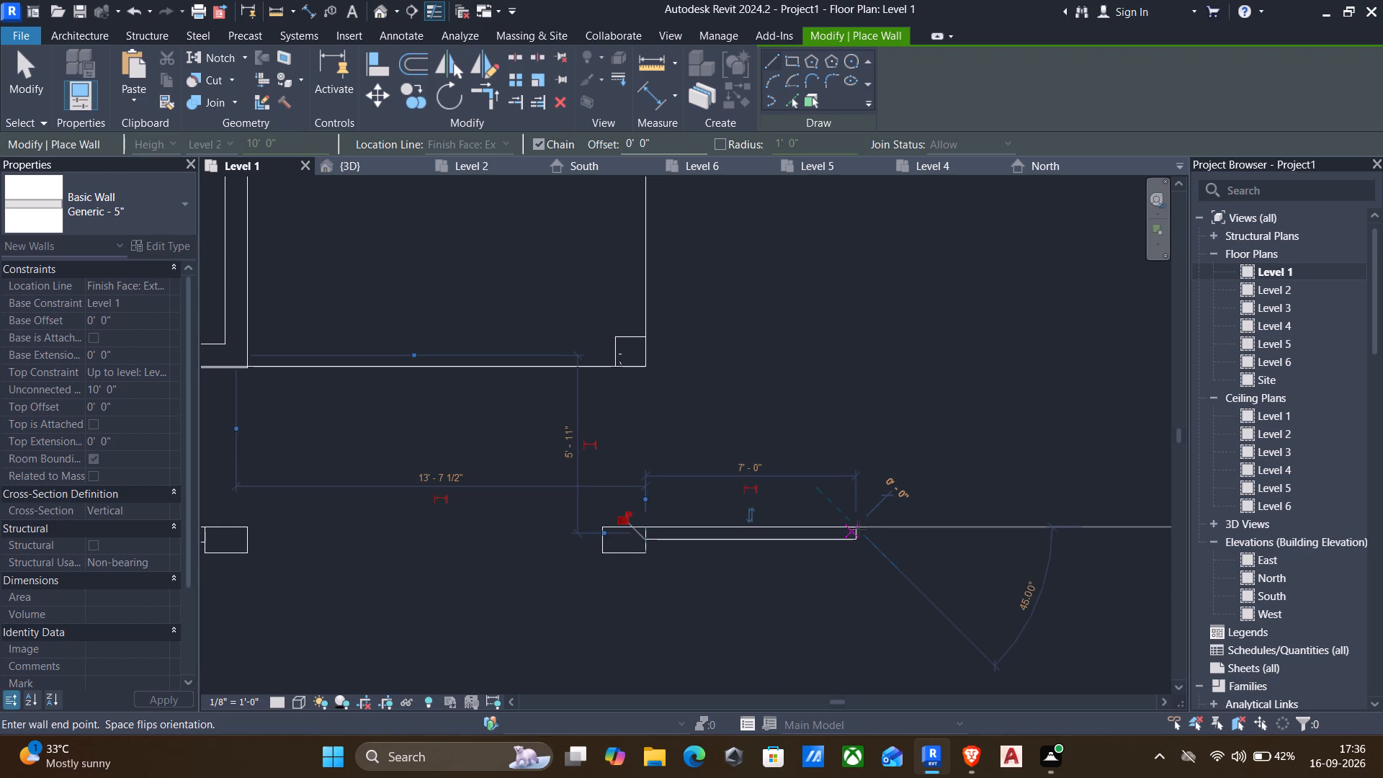
{"action": "key", "text": "Escape"}
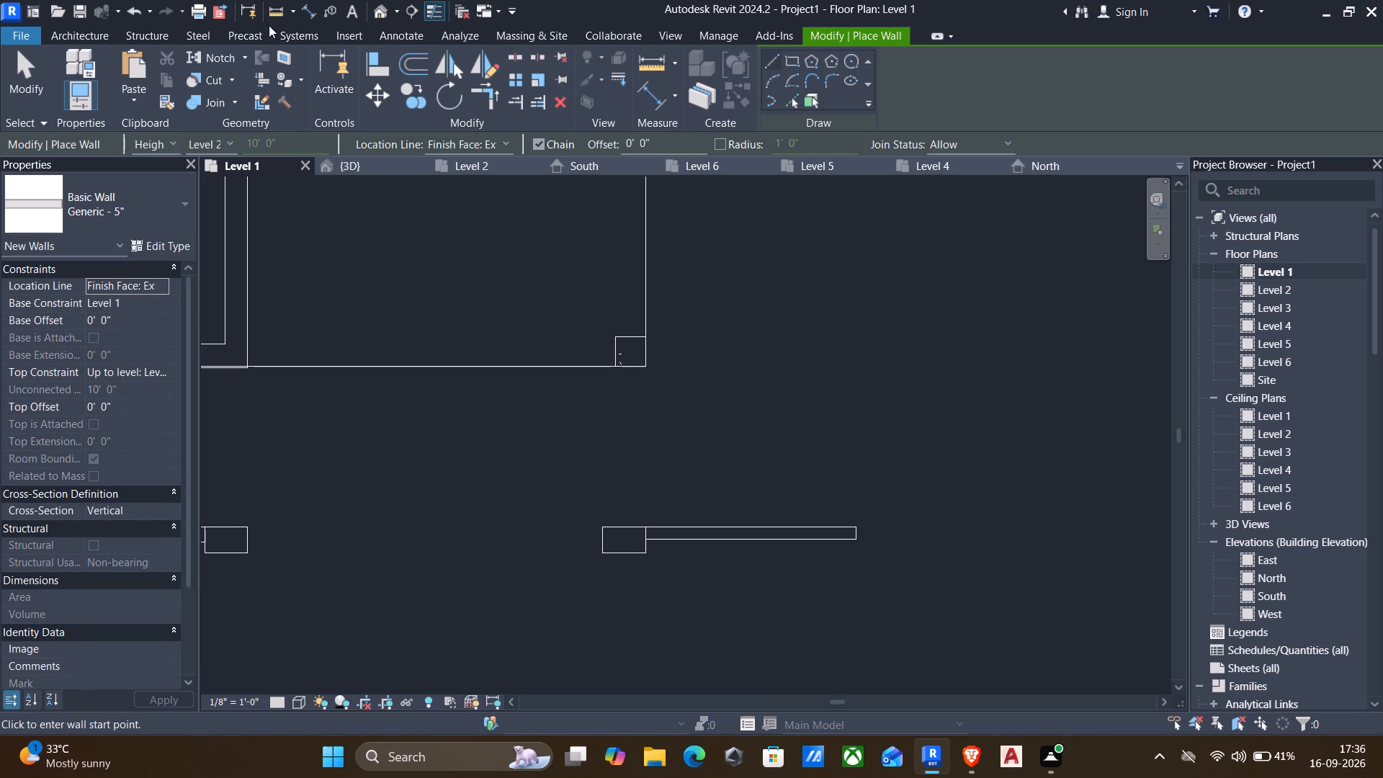
In the 3D view, align the top of the new boundary wall with the top of the gate's door frame.
{"action": "left_click", "coordinate": [376, 10]}
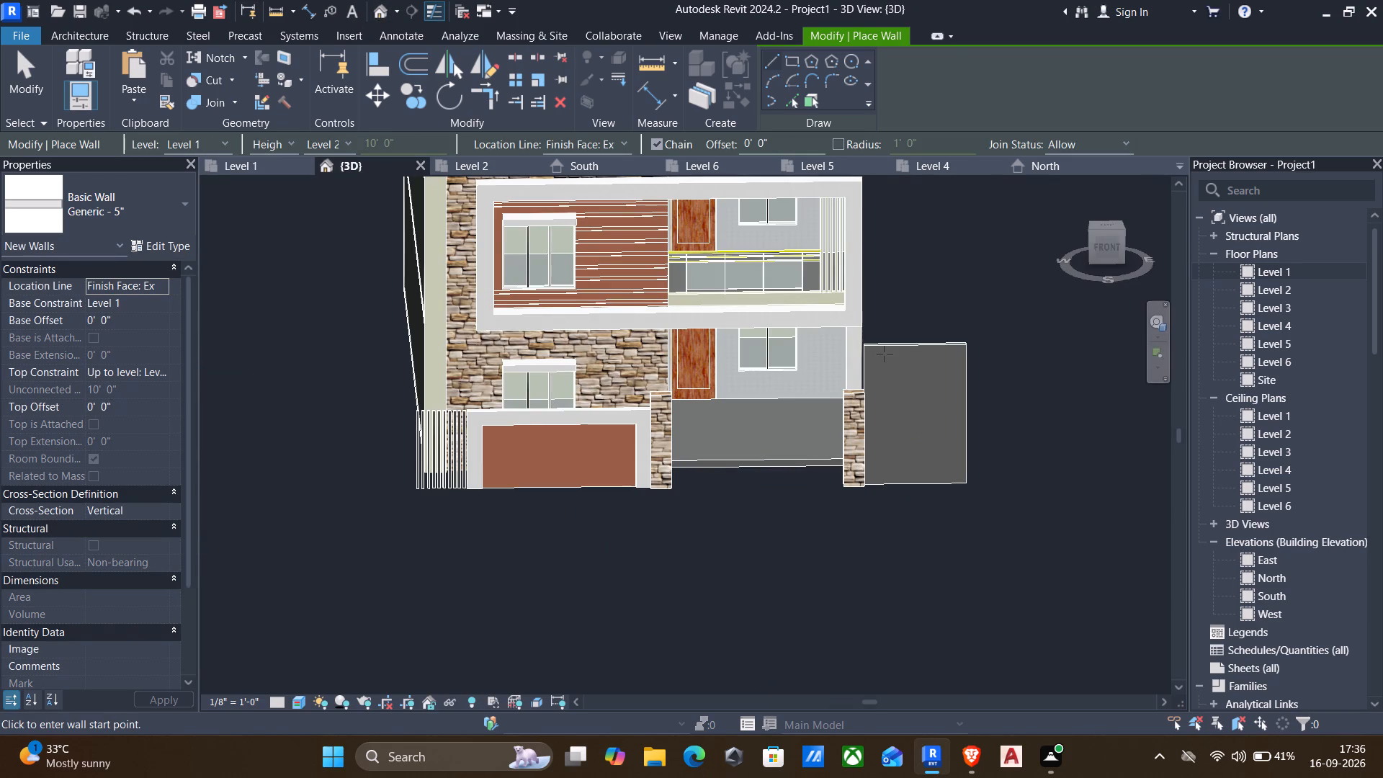
{"action": "key", "text": "Escape"}
{"action": "left_click", "coordinate": [902, 344]}
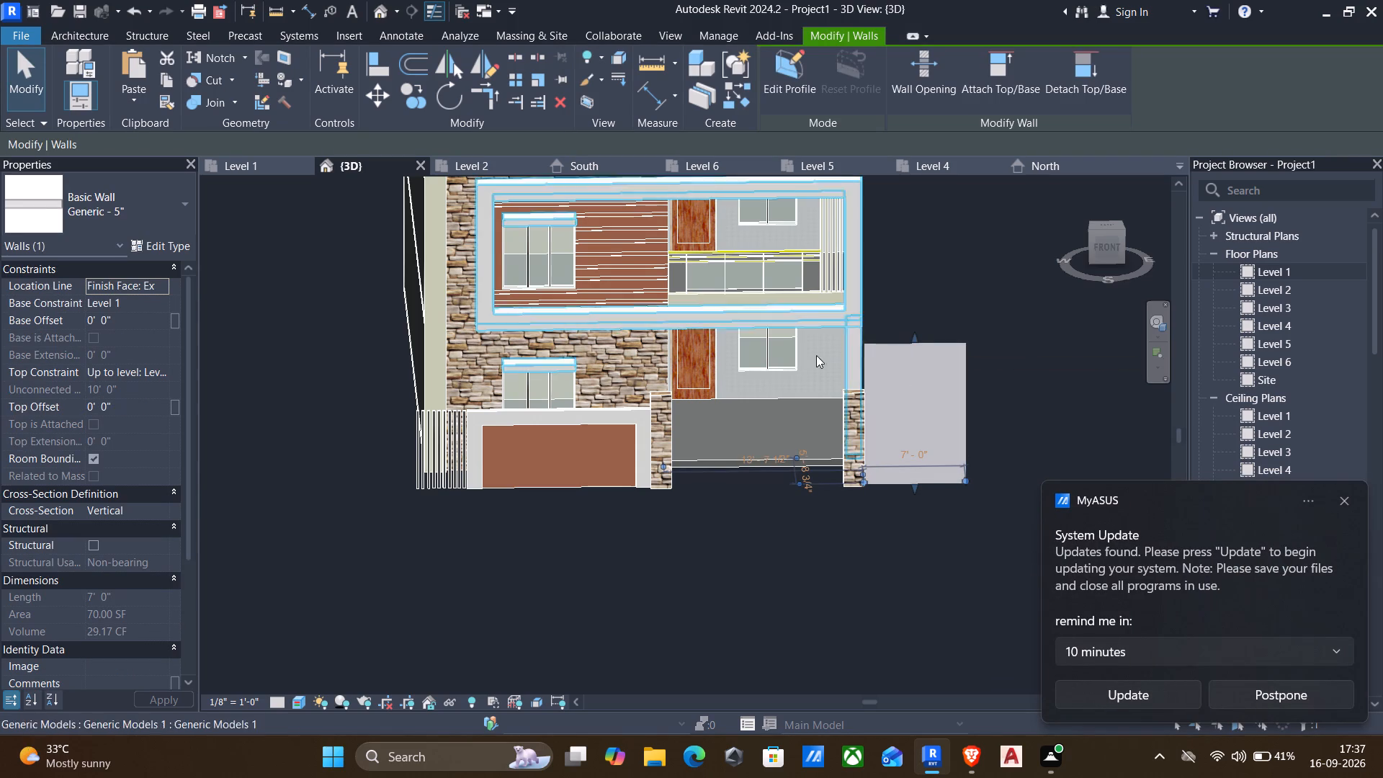
{"action": "key", "text": "a"}
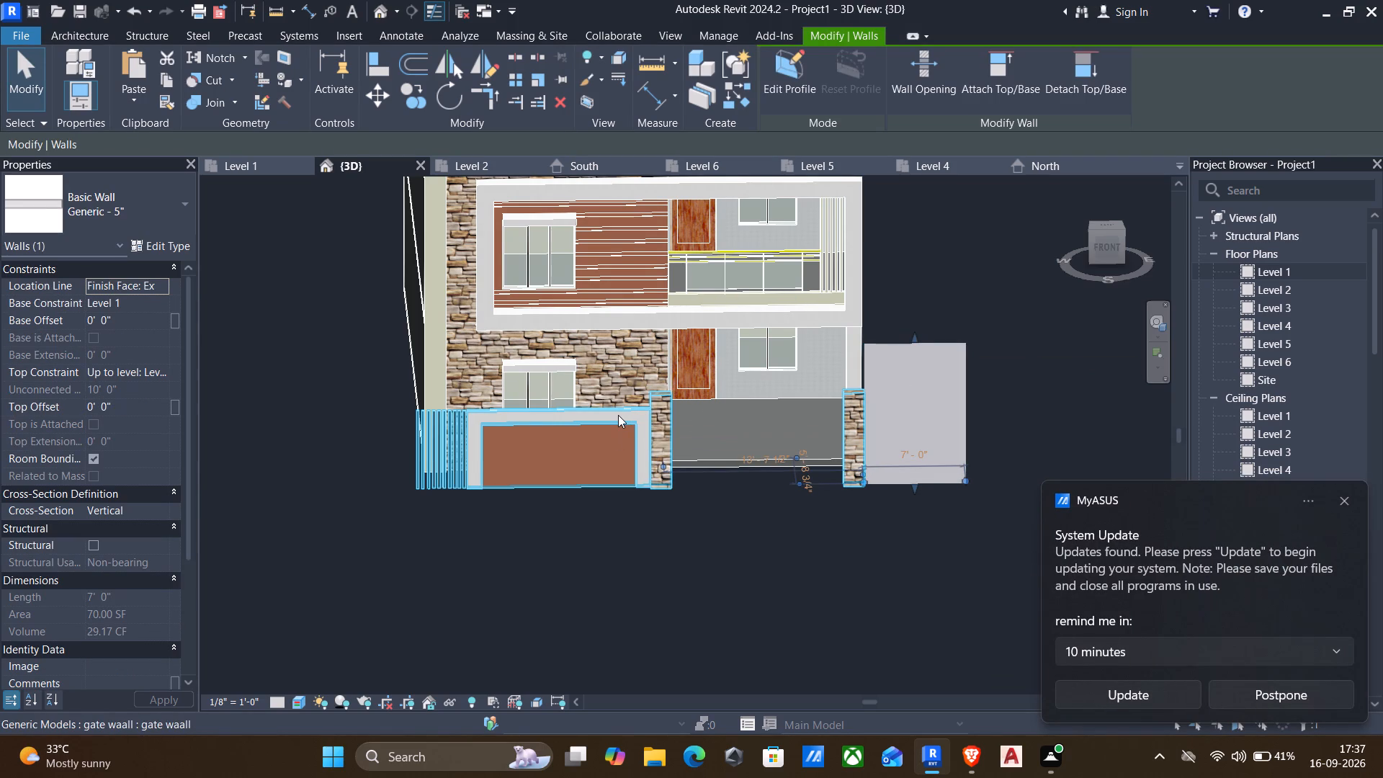
{"action": "key", "text": "l"}
{"action": "scroll", "coordinate": [648, 478], "scroll_direction": "down", "scroll_amount": 1}
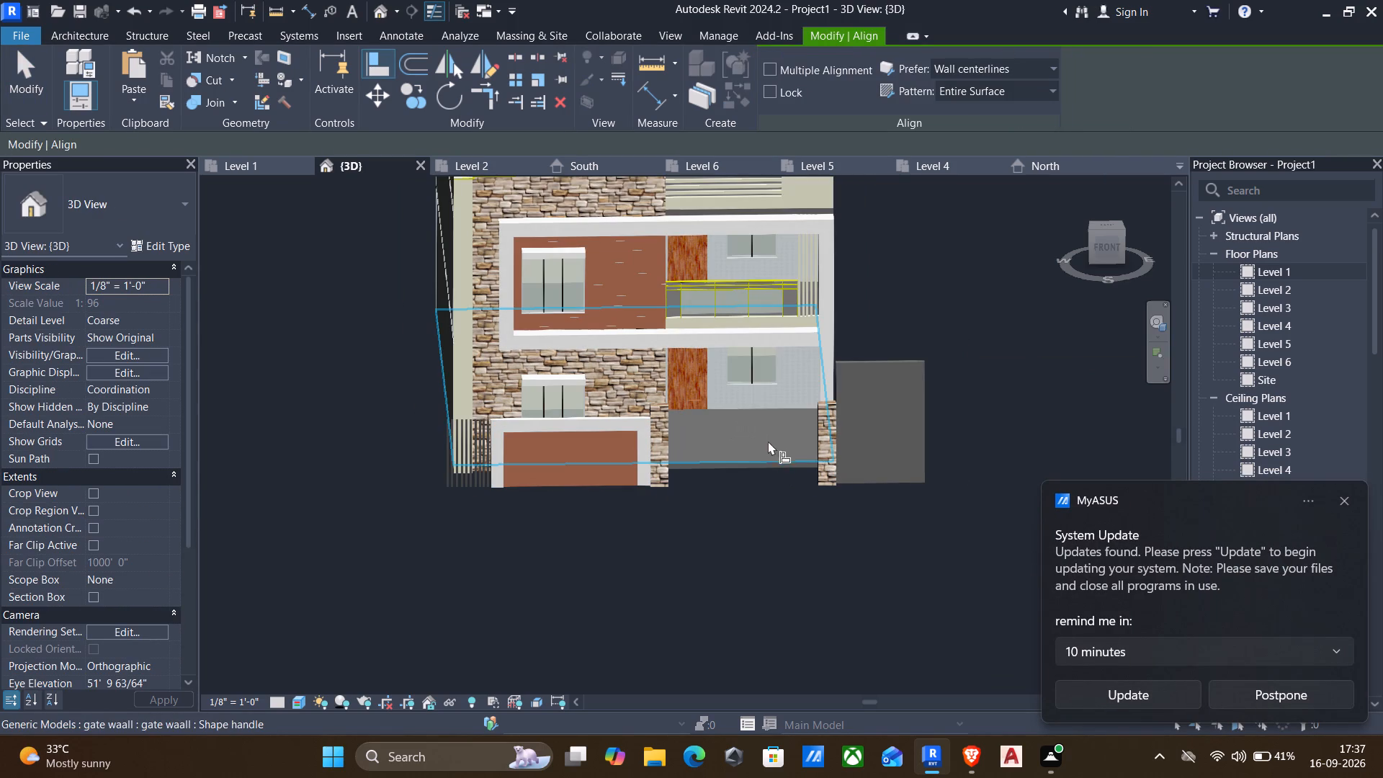
{"action": "middle_click_drag", "start_coordinate": [766, 461], "coordinate": [662, 583], "text": "shift"}
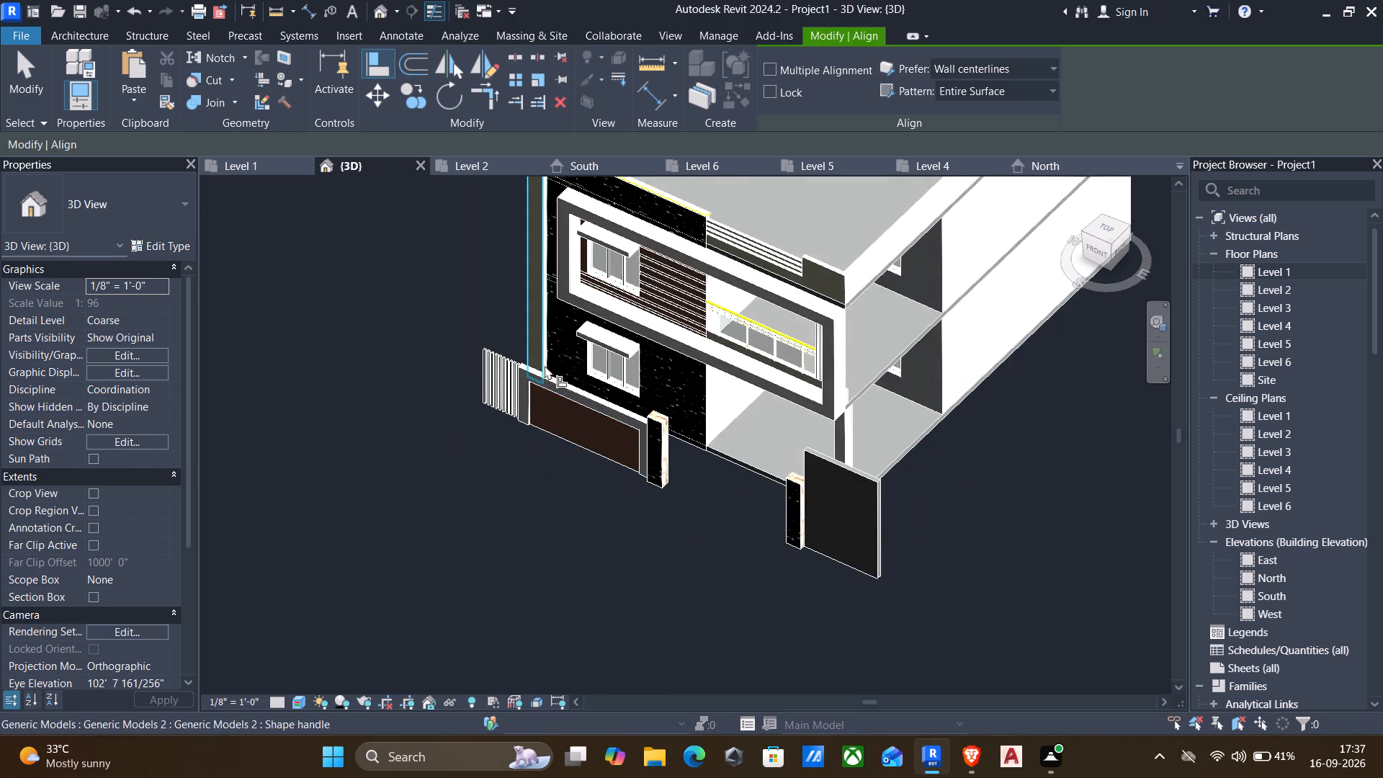
{"action": "scroll", "coordinate": [565, 377], "scroll_direction": "up", "scroll_amount": 2}
{"action": "scroll", "coordinate": [741, 430], "scroll_direction": "up", "scroll_amount": 3}
{"action": "scroll", "coordinate": [591, 393], "scroll_direction": "up", "scroll_amount": 2}
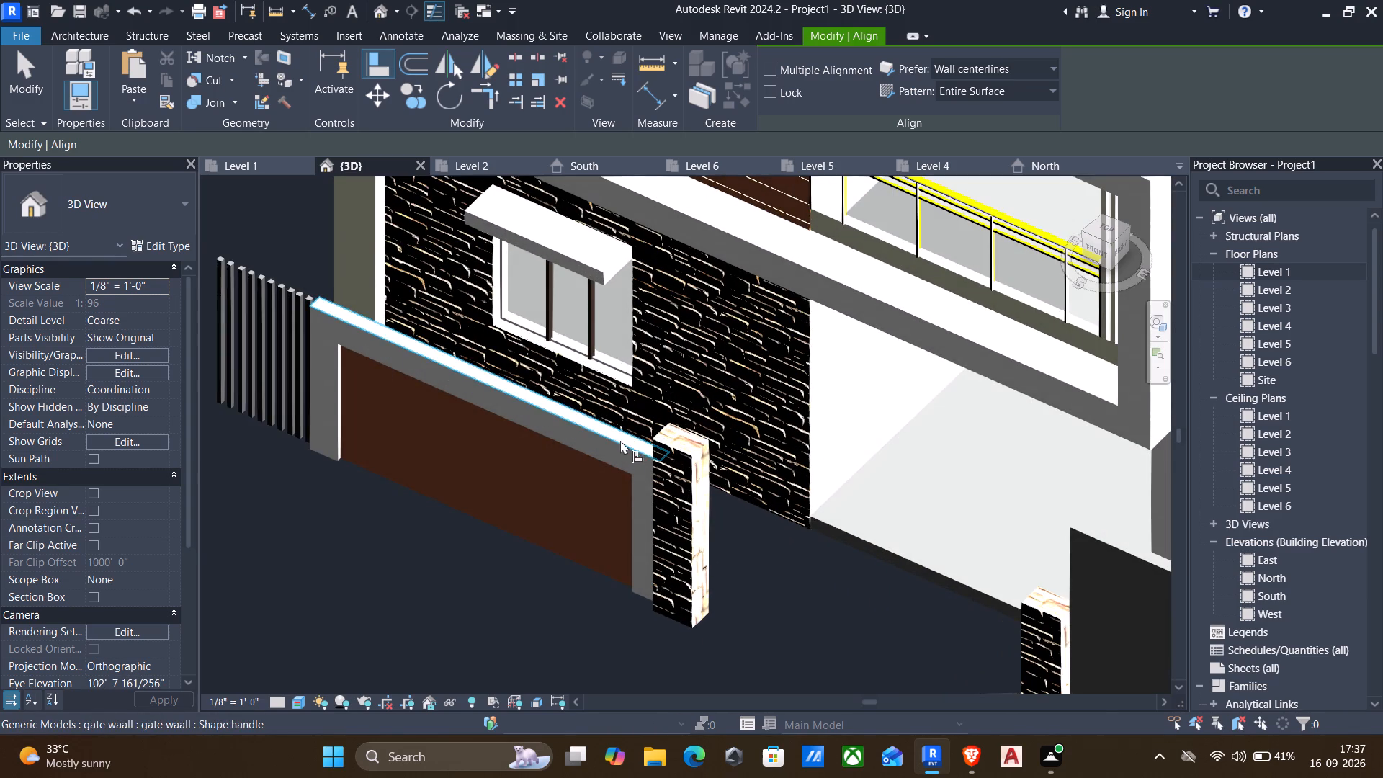
{"action": "left_click", "coordinate": [621, 441]}
{"action": "scroll", "coordinate": [1080, 566], "scroll_direction": "down", "scroll_amount": 3}
{"action": "left_click", "coordinate": [1091, 549]}
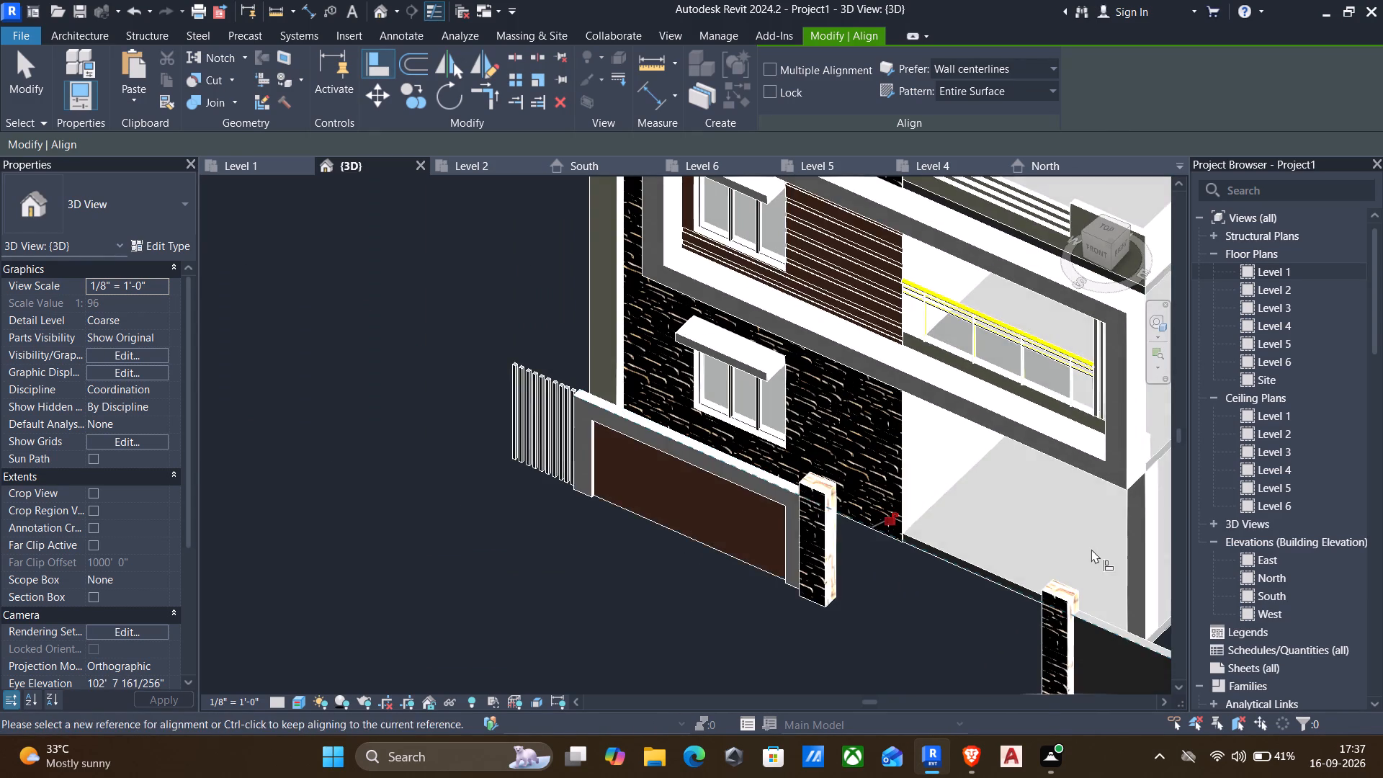
{"action": "scroll", "coordinate": [1065, 555], "scroll_direction": "down", "scroll_amount": 2}
{"action": "middle_click_drag", "start_coordinate": [886, 627], "coordinate": [901, 538]}
{"action": "key", "text": "Escape"}
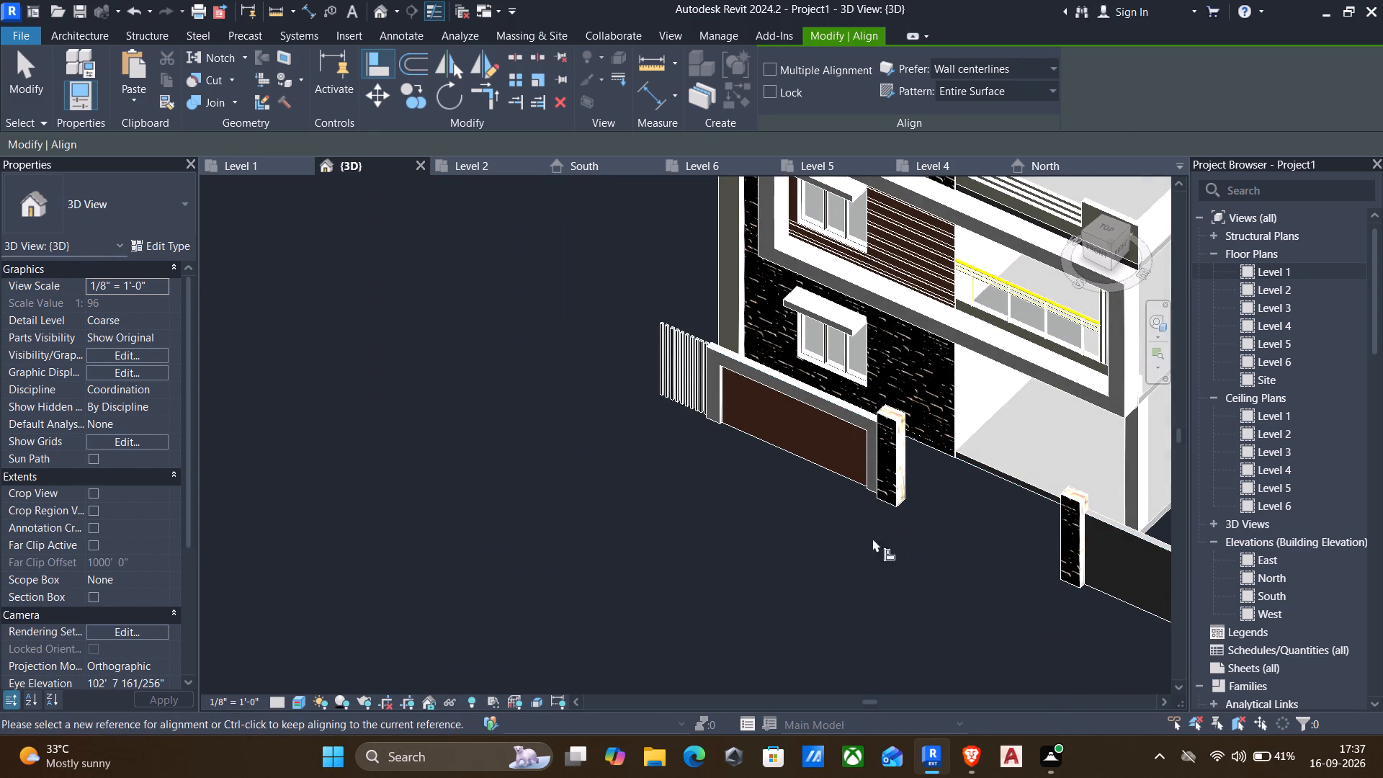
{"action": "middle_click_drag", "start_coordinate": [878, 574], "coordinate": [738, 448]}
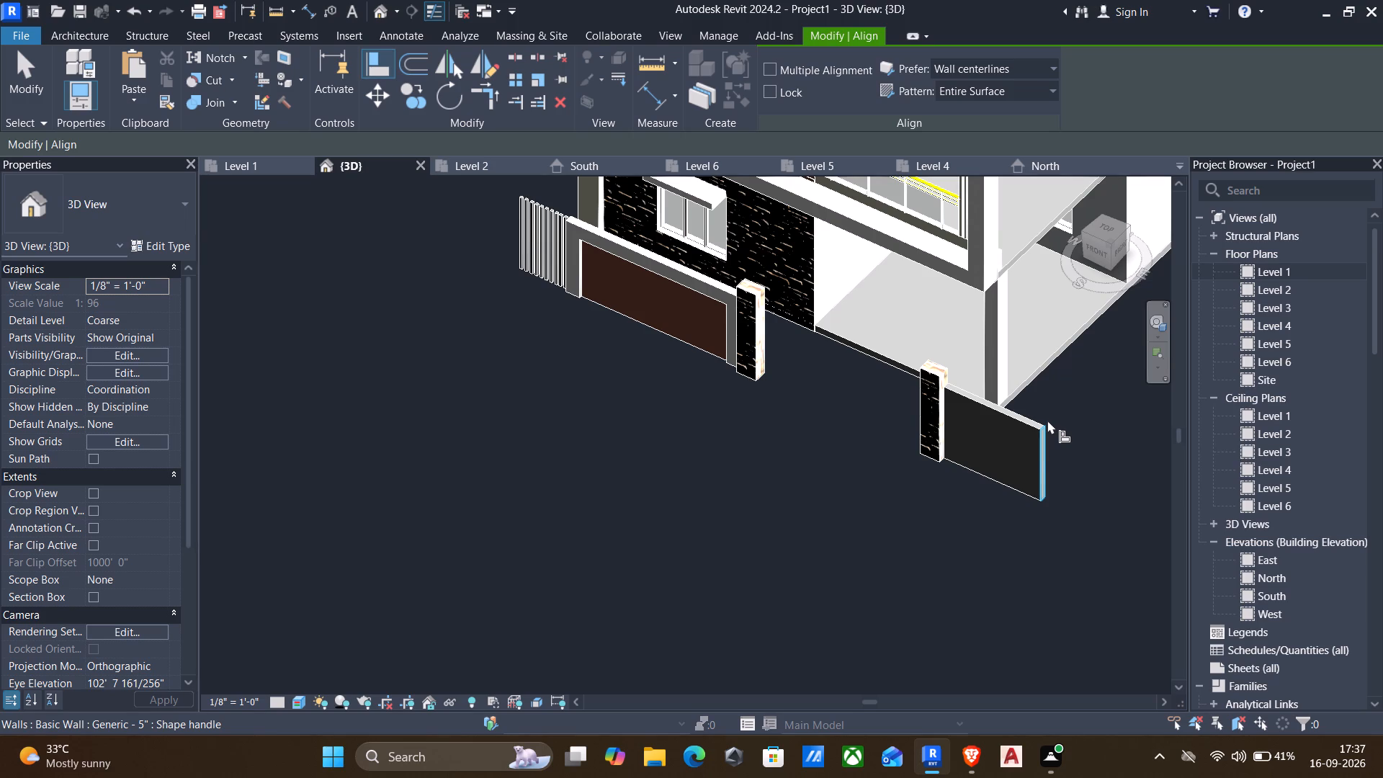
{"action": "key", "text": "Escape"}
Assign Gypsum Wall Board as the structure layer material of the new boundary wall's Generic - 5" type.
{"action": "left_click", "coordinate": [980, 403]}
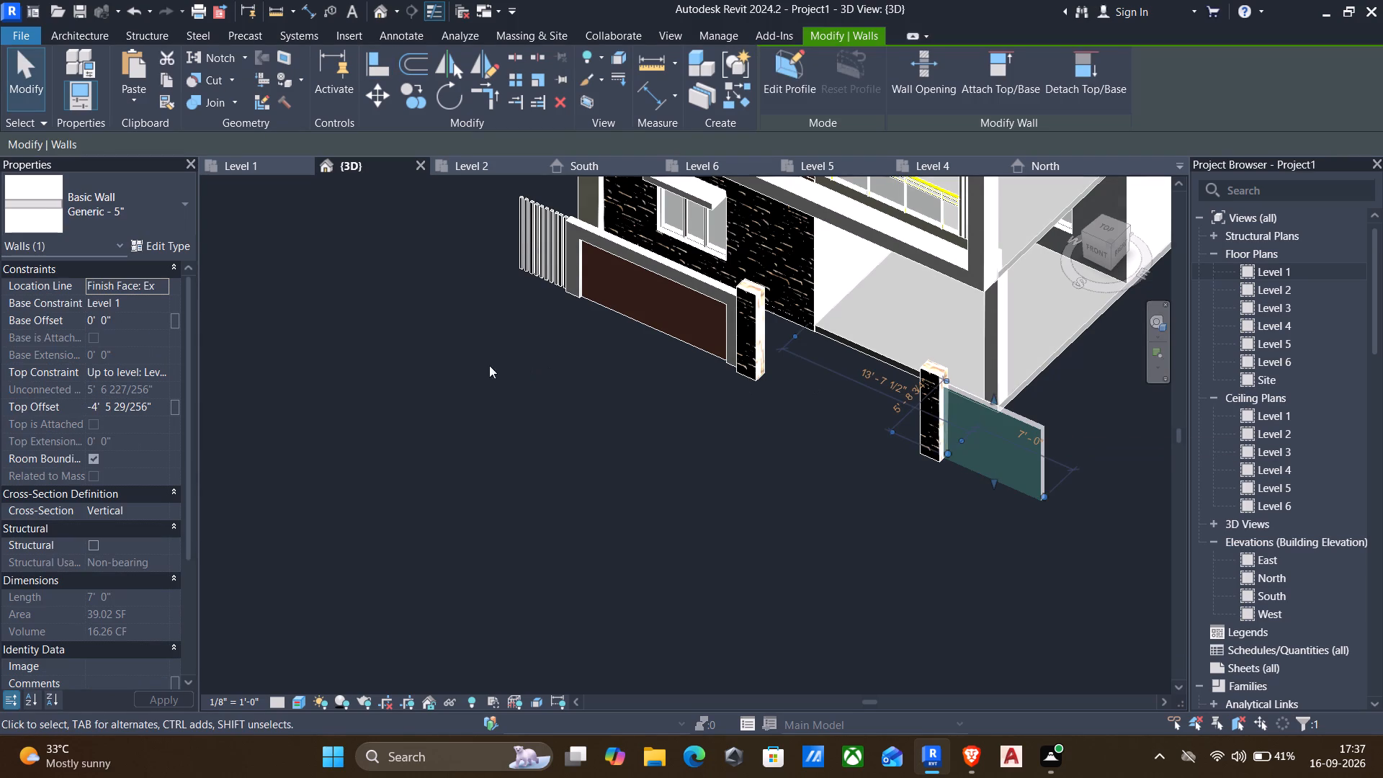
{"action": "left_click", "coordinate": [152, 246]}
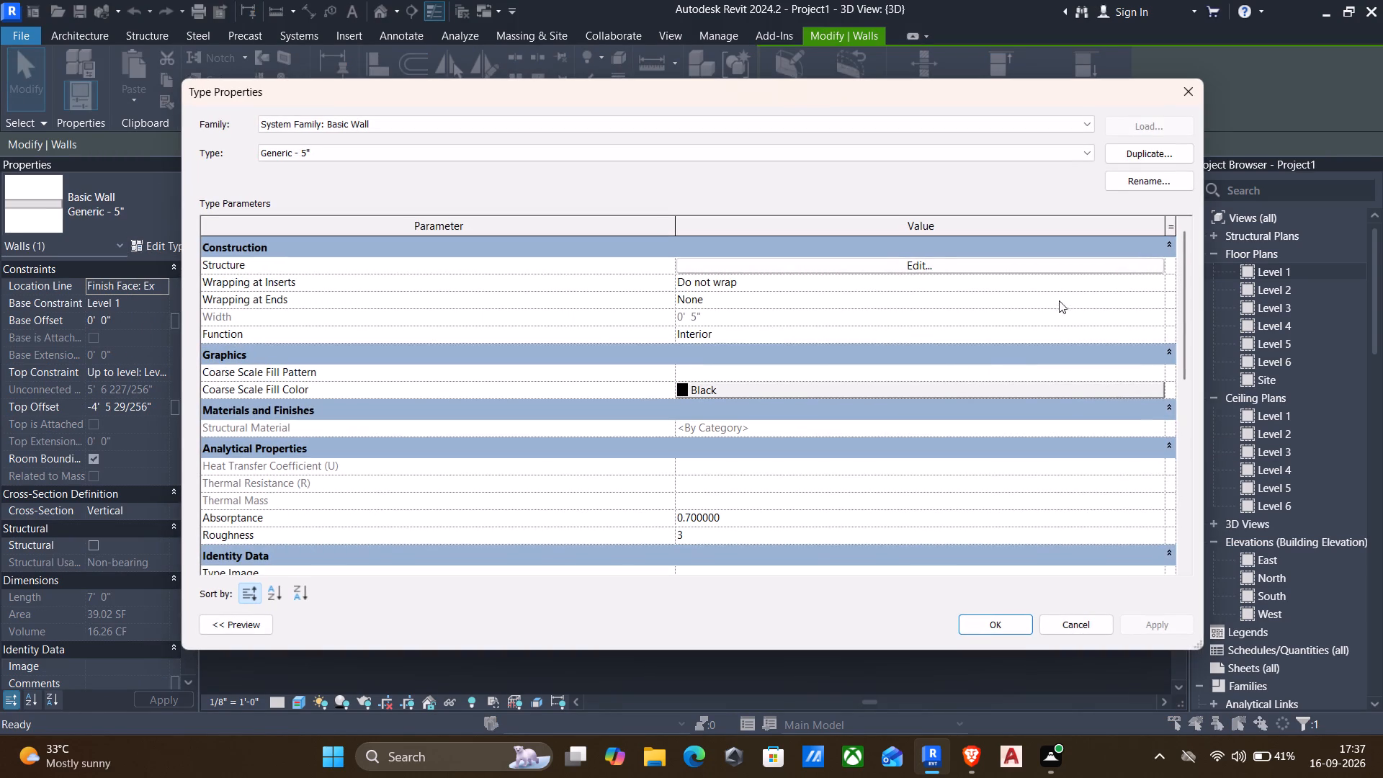
{"action": "left_click", "coordinate": [890, 267]}
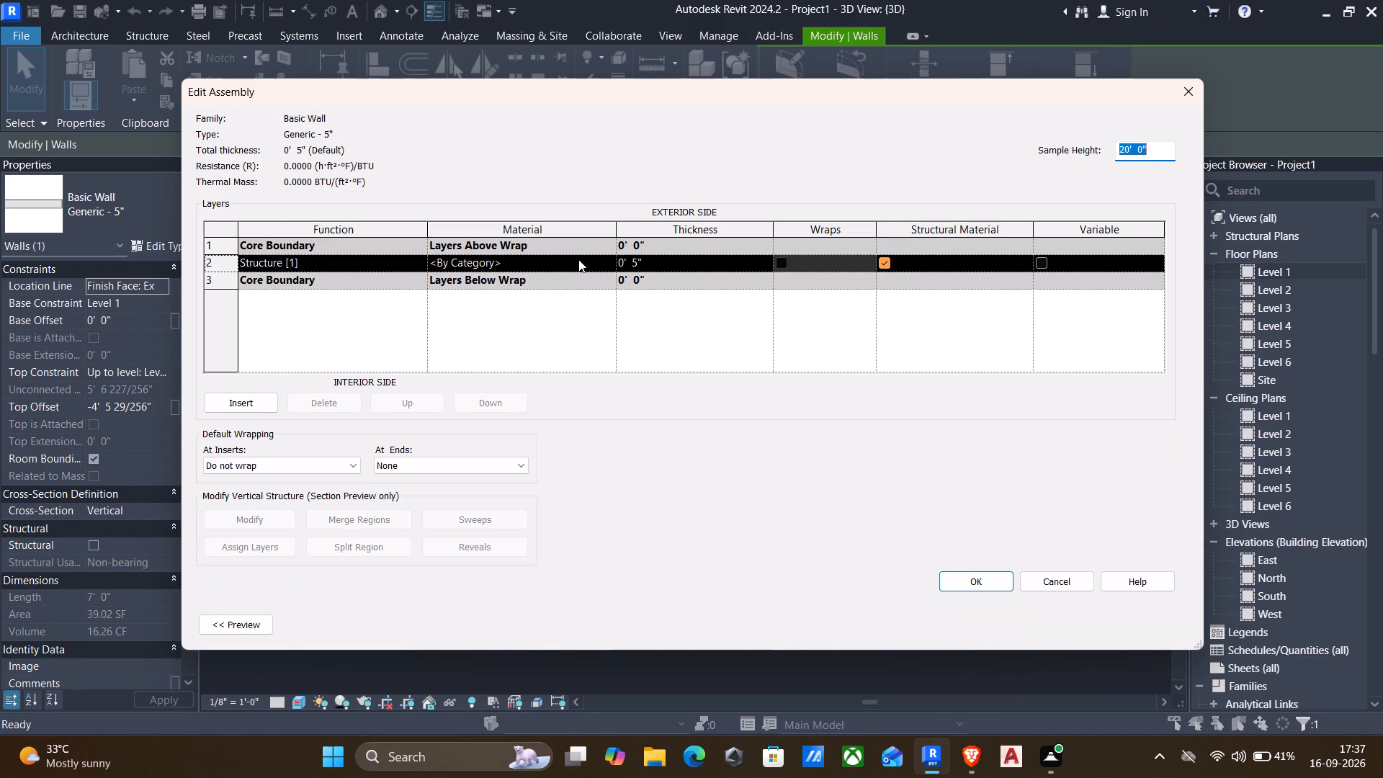
{"action": "left_click", "coordinate": [604, 261]}
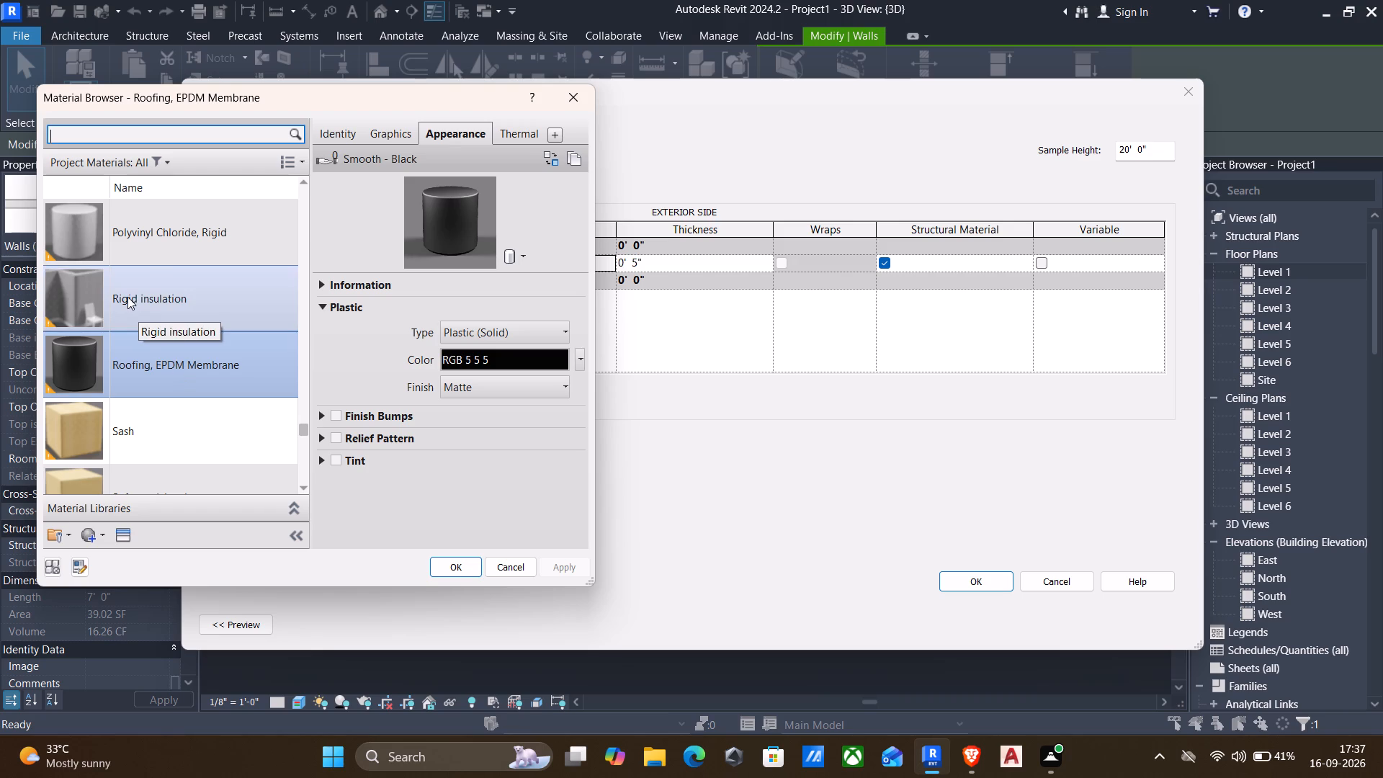
{"action": "scroll", "coordinate": [127, 280], "scroll_direction": "up", "scroll_amount": 2}
{"action": "scroll", "coordinate": [127, 280], "scroll_direction": "down", "scroll_amount": 4}
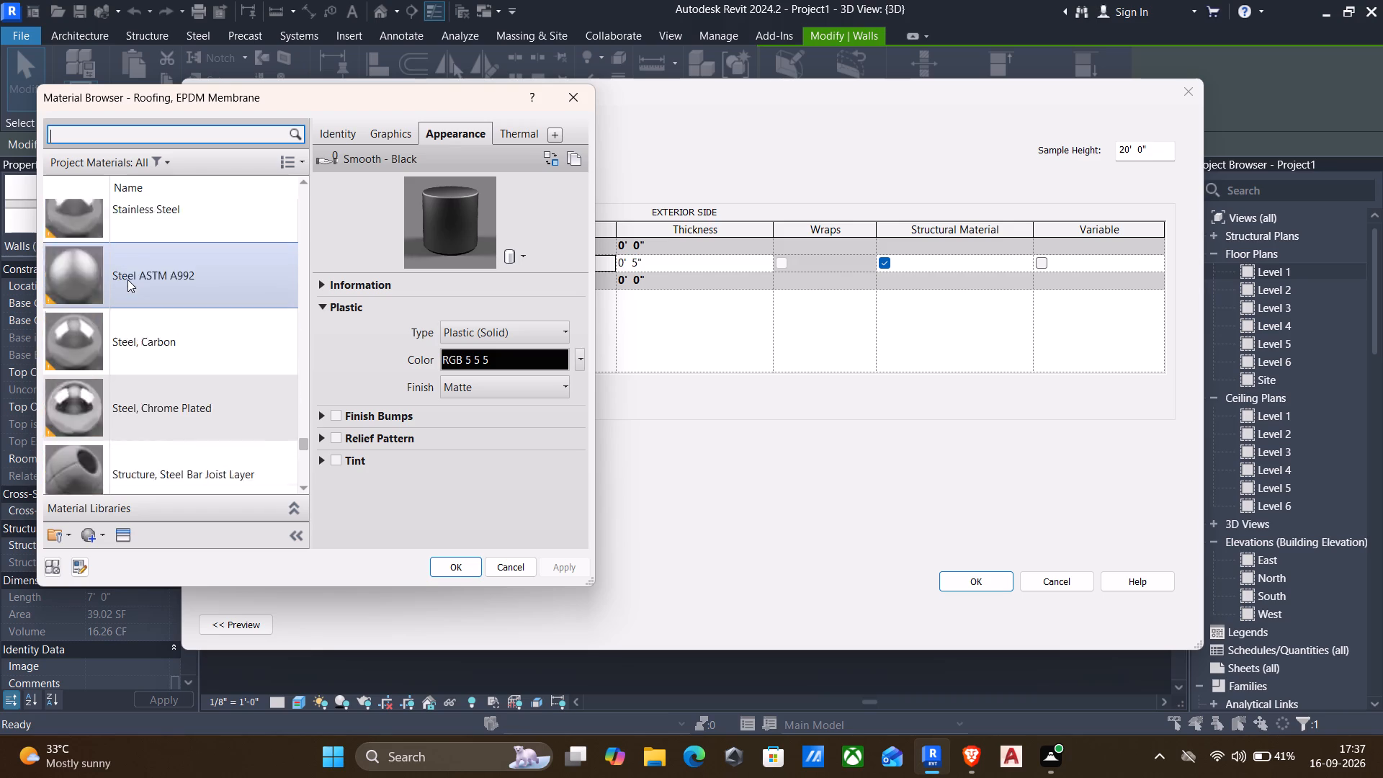
{"action": "scroll", "coordinate": [127, 280], "scroll_direction": "down", "scroll_amount": 7}
{"action": "scroll", "coordinate": [127, 280], "scroll_direction": "up", "scroll_amount": 3}
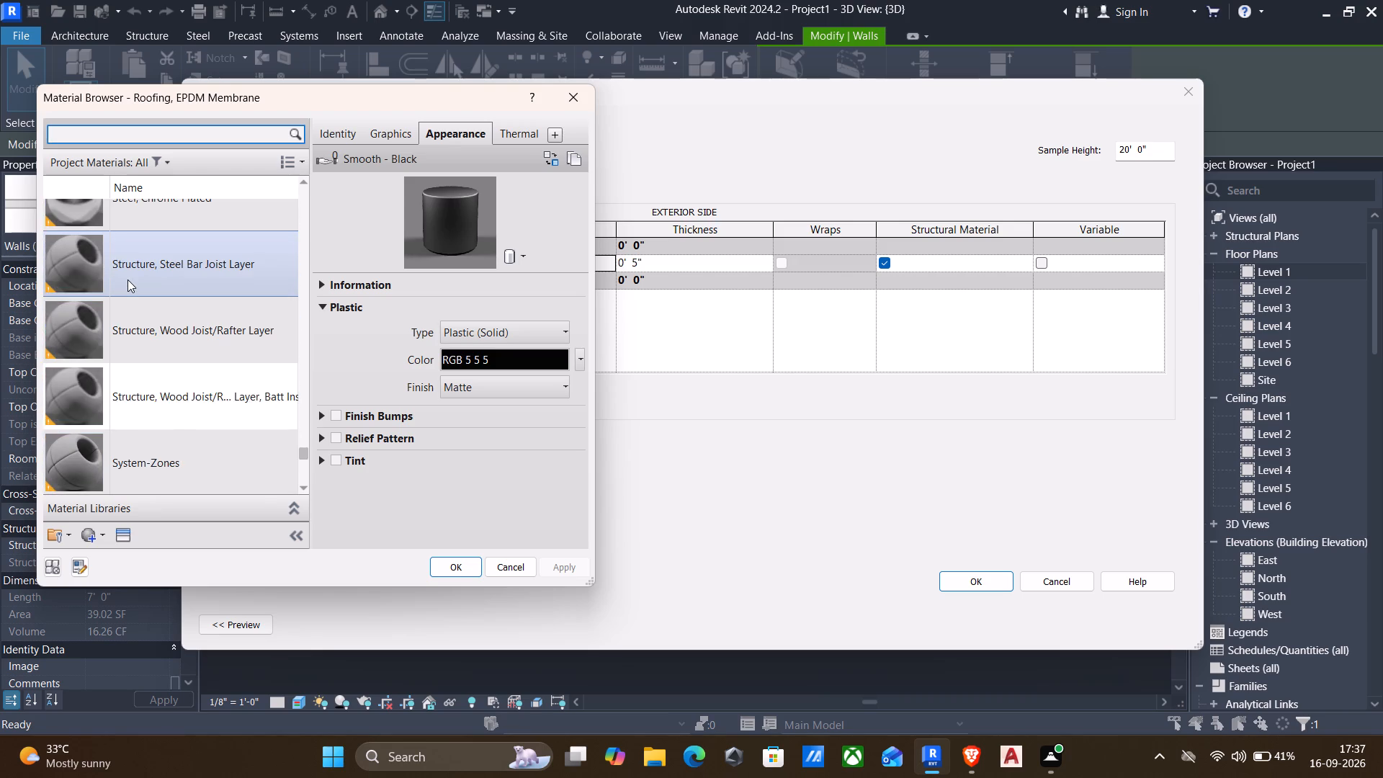
{"action": "scroll", "coordinate": [127, 280], "scroll_direction": "up", "scroll_amount": 4}
{"action": "scroll", "coordinate": [127, 280], "scroll_direction": "down", "scroll_amount": 1}
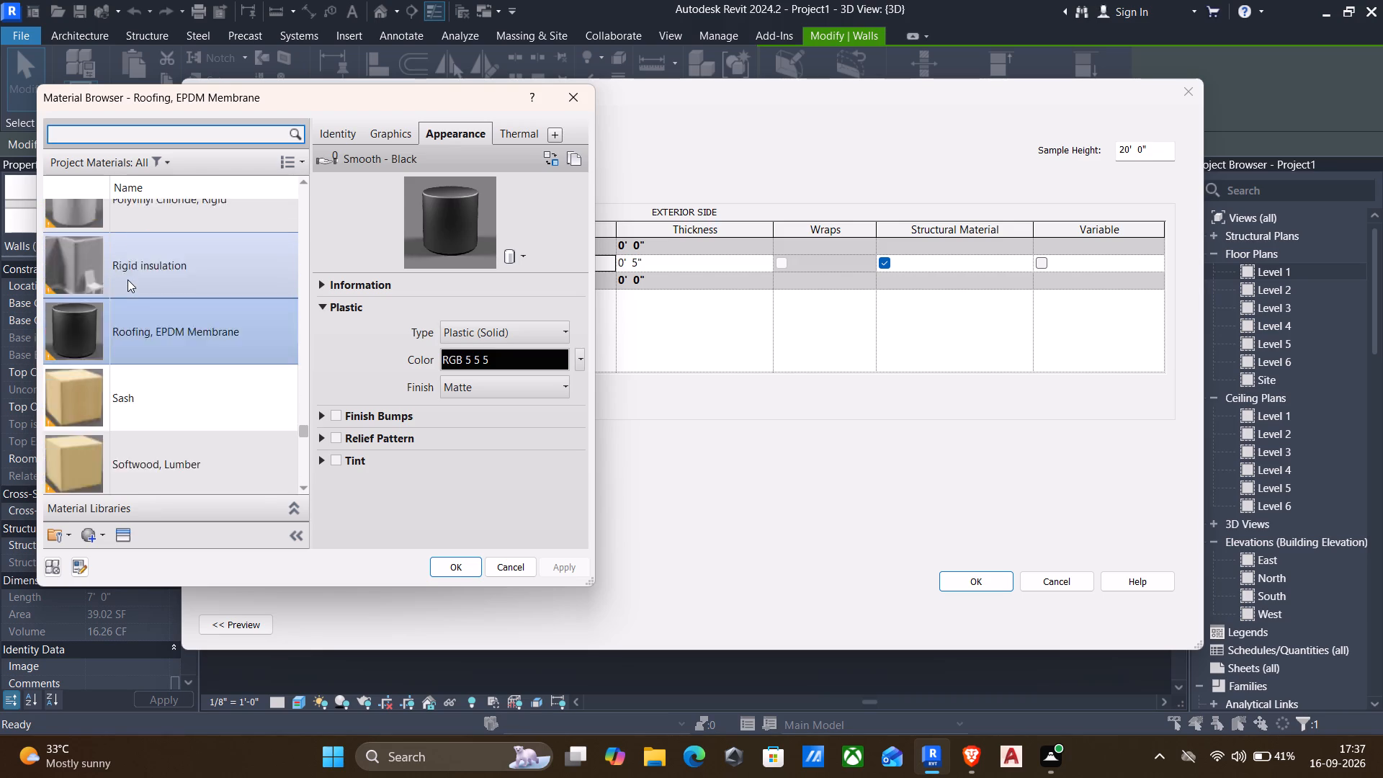
{"action": "scroll", "coordinate": [127, 280], "scroll_direction": "down", "scroll_amount": 8}
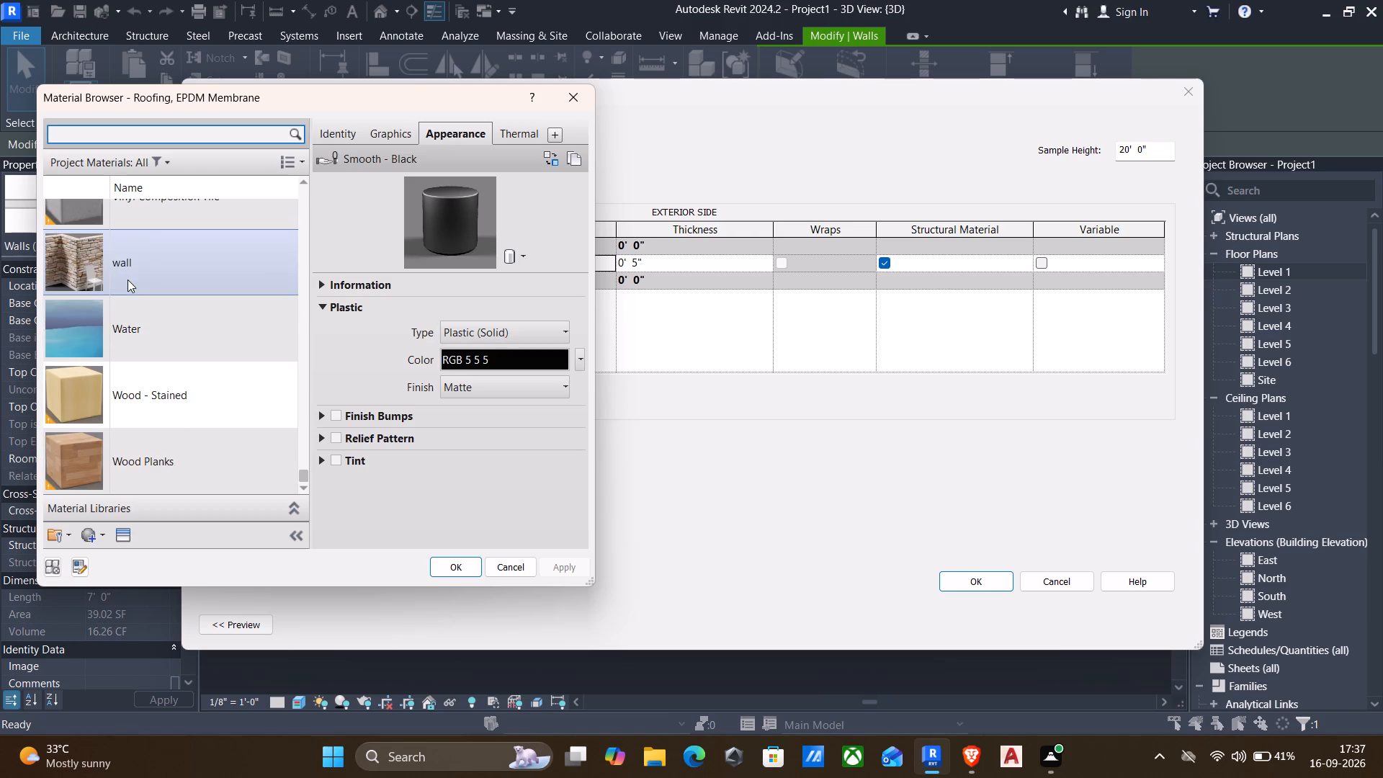
{"action": "scroll", "coordinate": [127, 280], "scroll_direction": "up", "scroll_amount": 1}
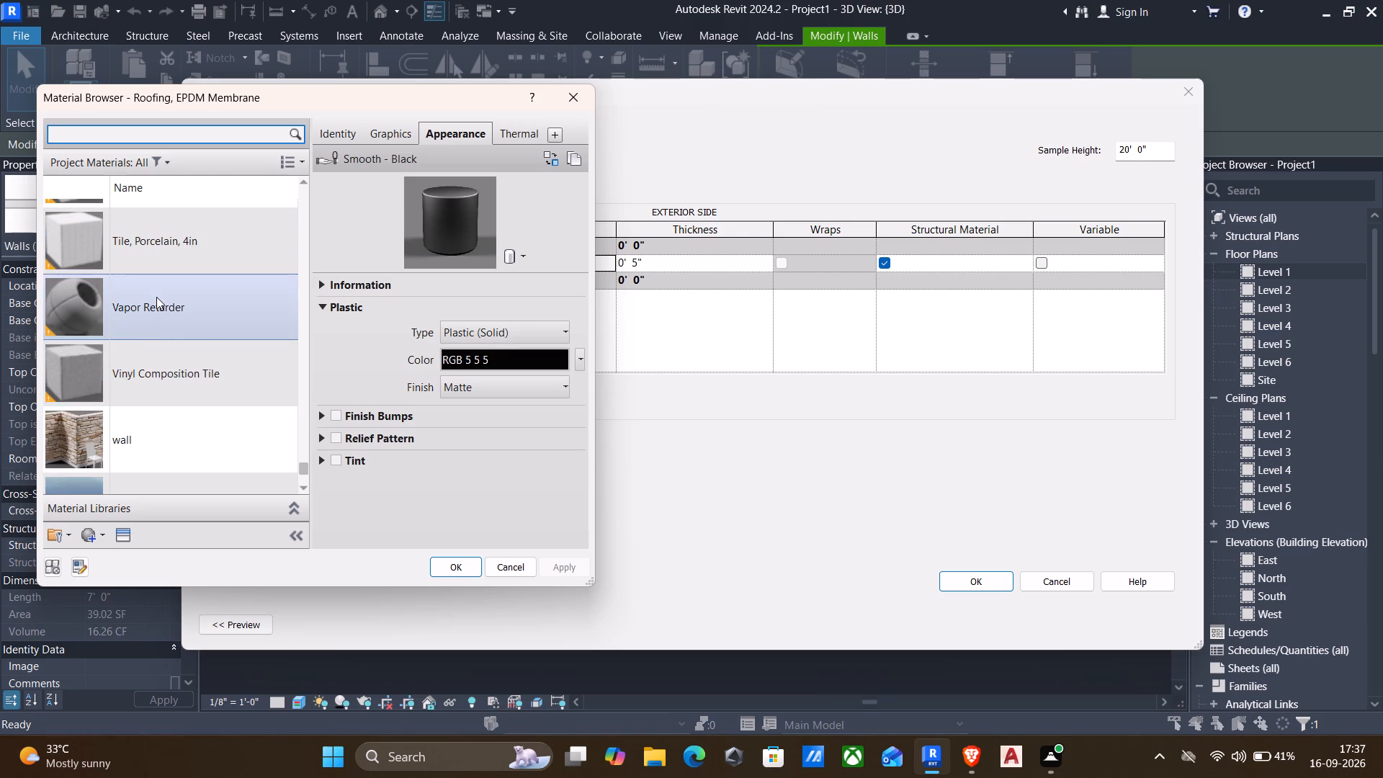
{"action": "scroll", "coordinate": [157, 267], "scroll_direction": "up", "scroll_amount": 5}
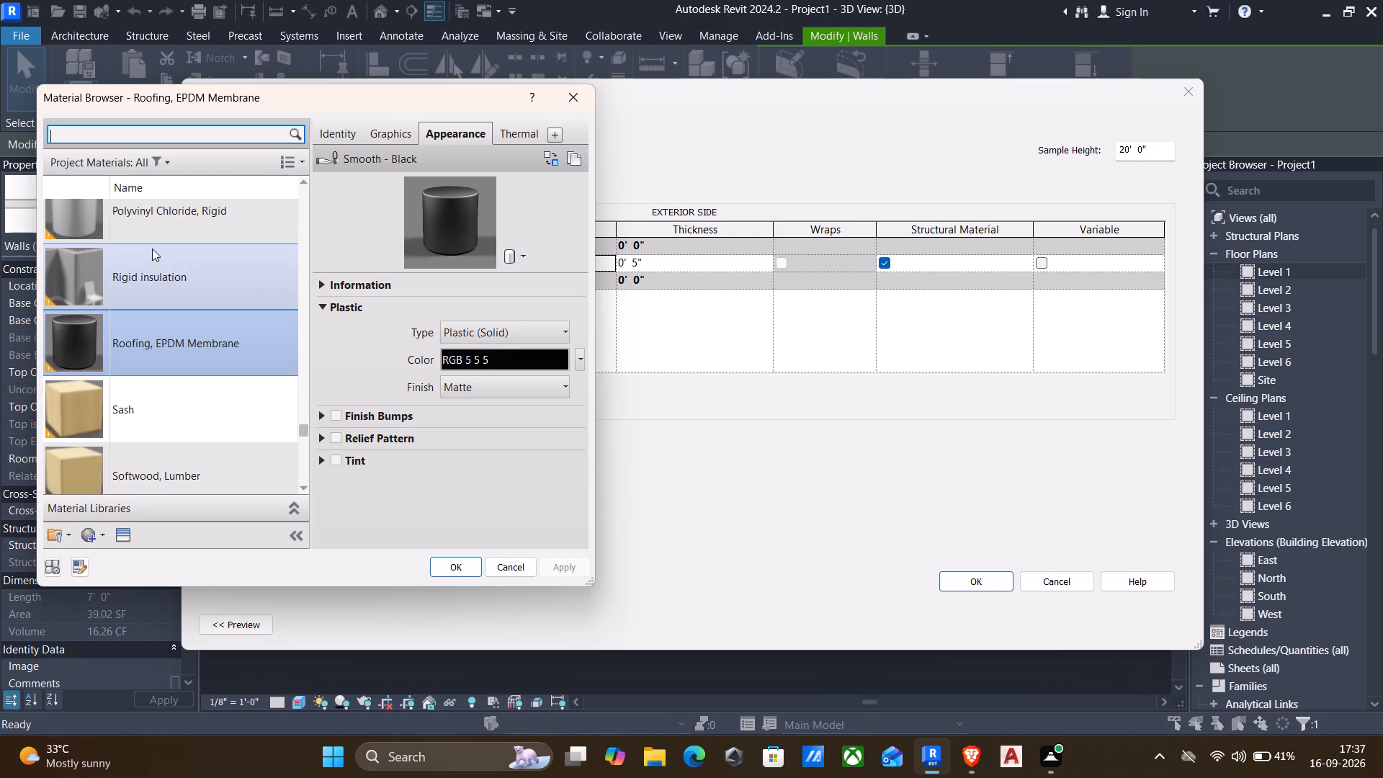
{"action": "scroll", "coordinate": [152, 249], "scroll_direction": "up", "scroll_amount": 6}
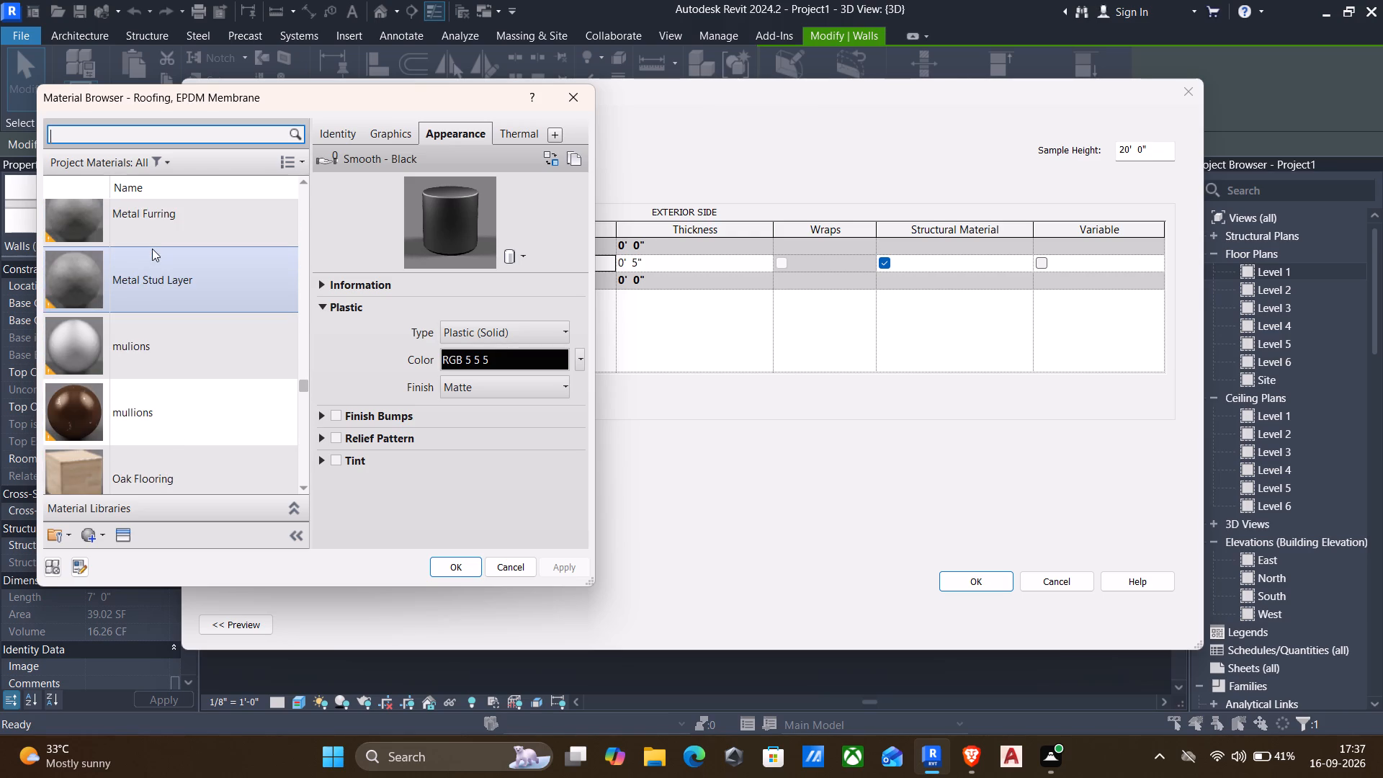
{"action": "scroll", "coordinate": [152, 249], "scroll_direction": "up", "scroll_amount": 1}
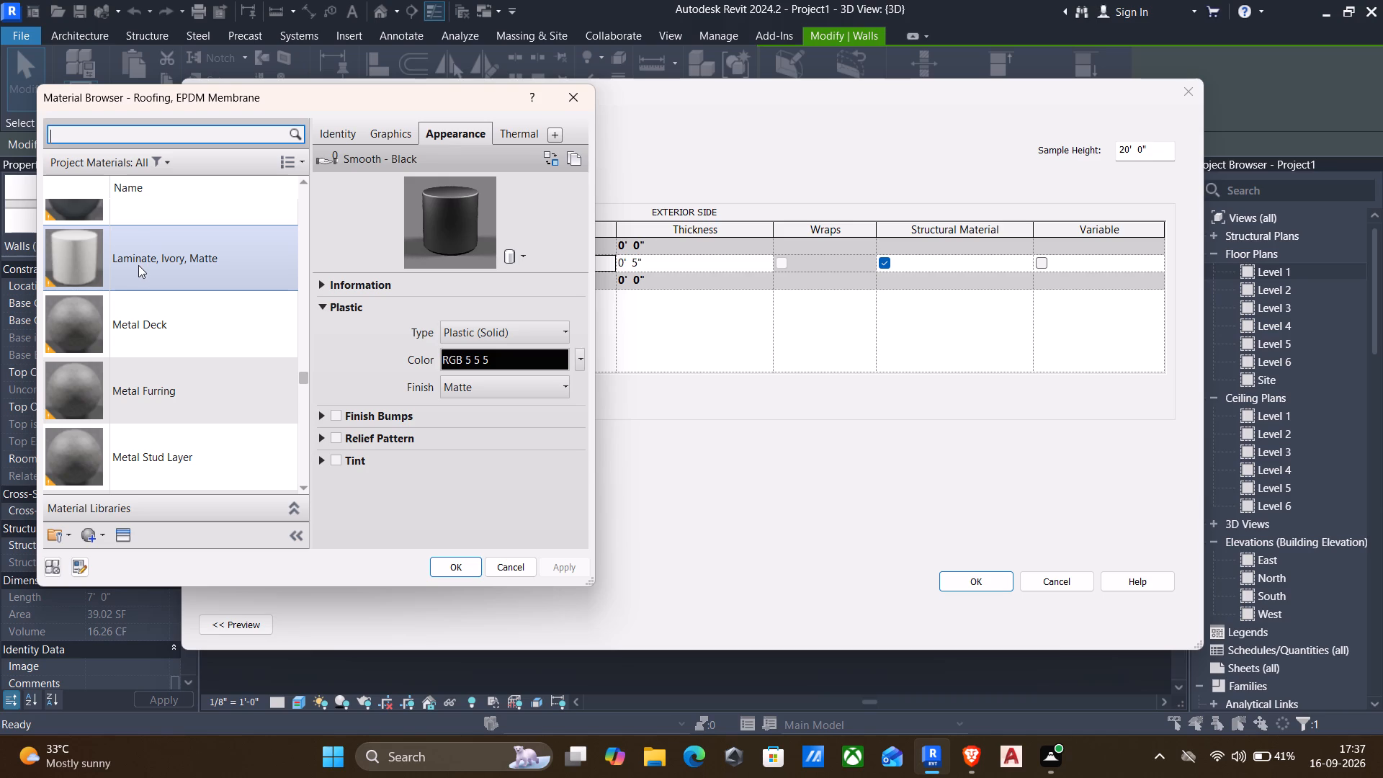
{"action": "scroll", "coordinate": [138, 265], "scroll_direction": "up", "scroll_amount": 3}
{"action": "scroll", "coordinate": [138, 267], "scroll_direction": "down", "scroll_amount": 3}
{"action": "scroll", "coordinate": [138, 267], "scroll_direction": "up", "scroll_amount": 1}
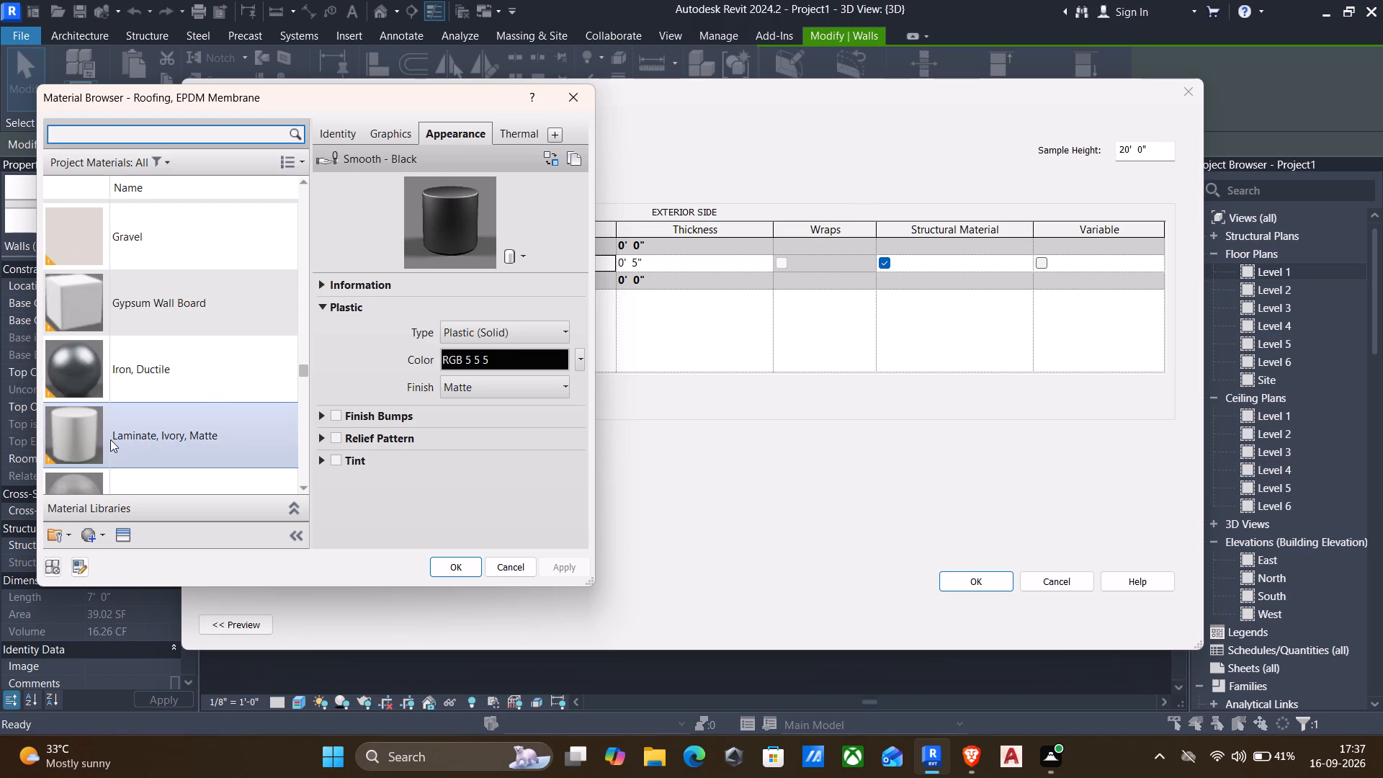
{"action": "left_click", "coordinate": [172, 313]}
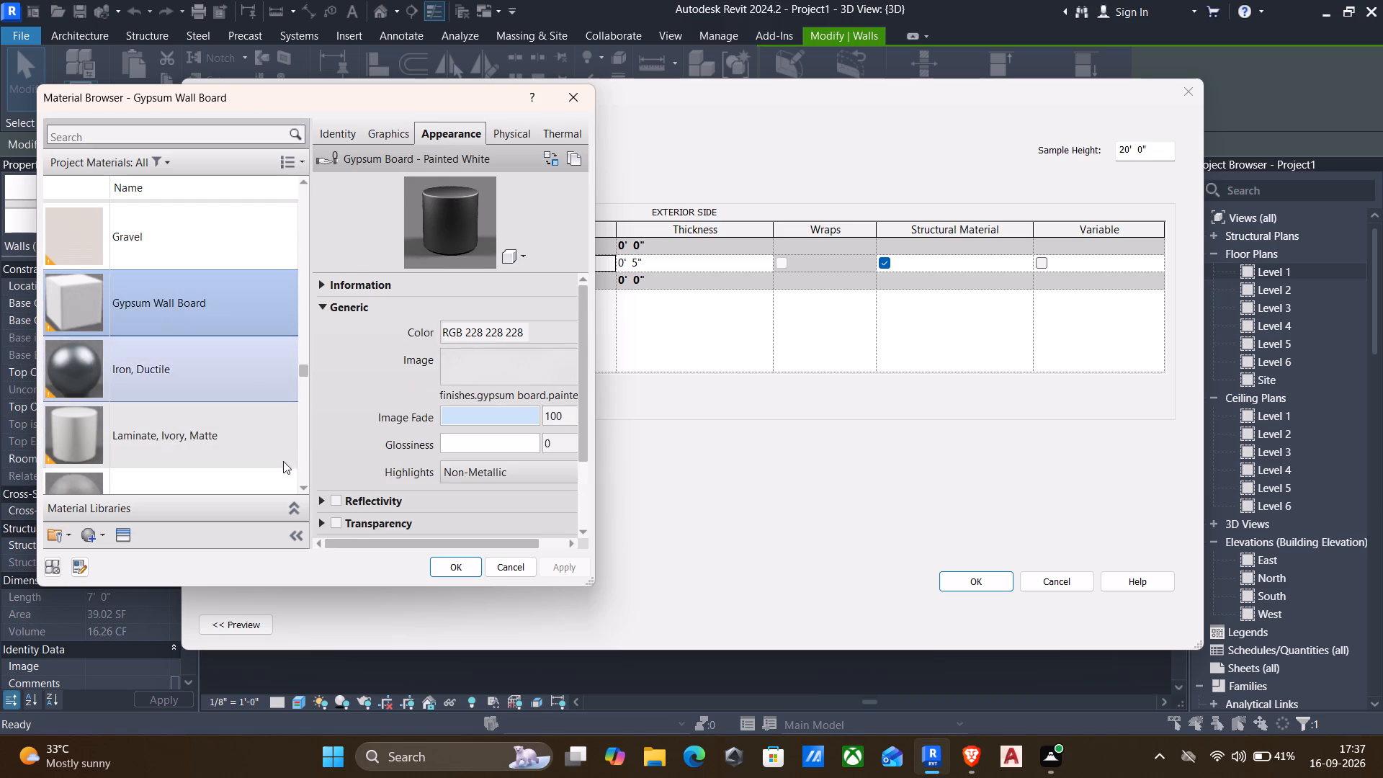
{"action": "left_click", "coordinate": [479, 565]}
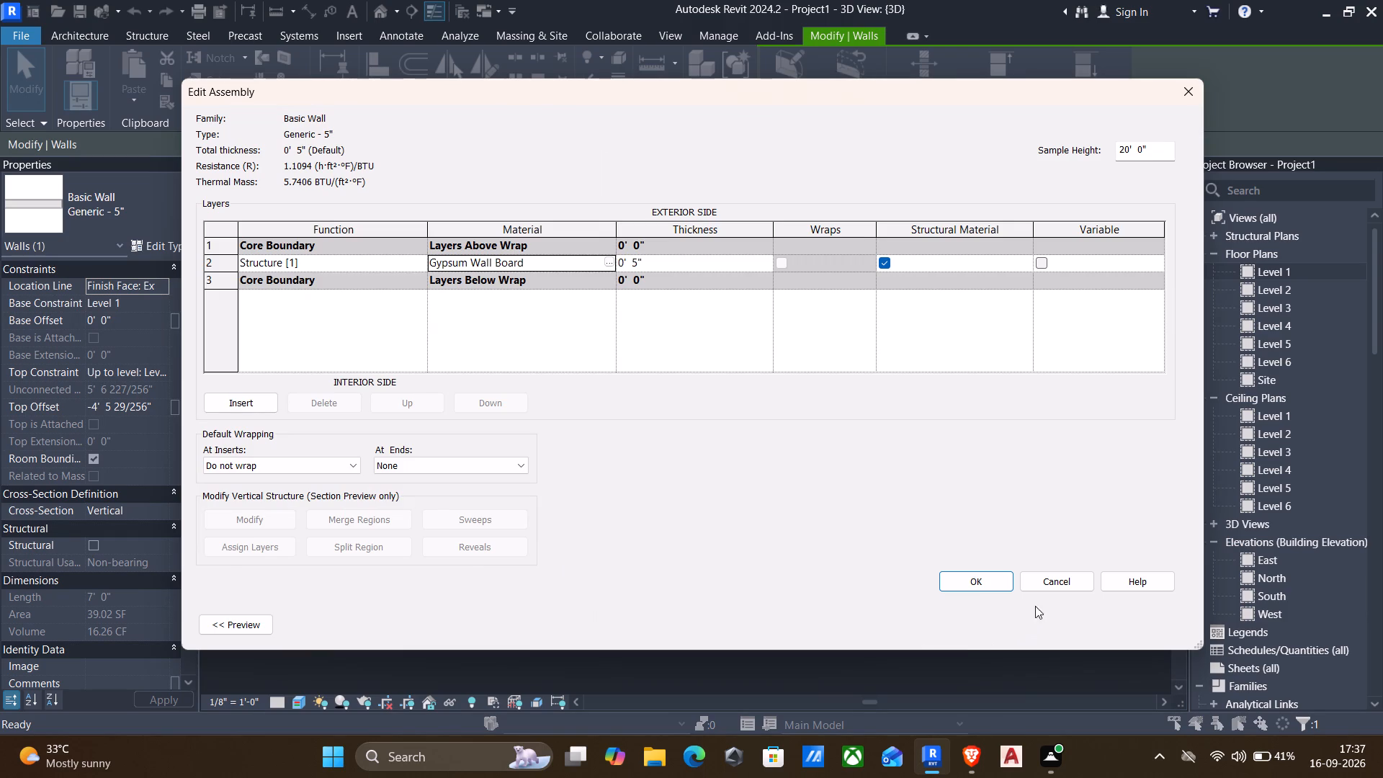
{"action": "left_click", "coordinate": [965, 579]}
{"action": "left_click", "coordinate": [1129, 620]}
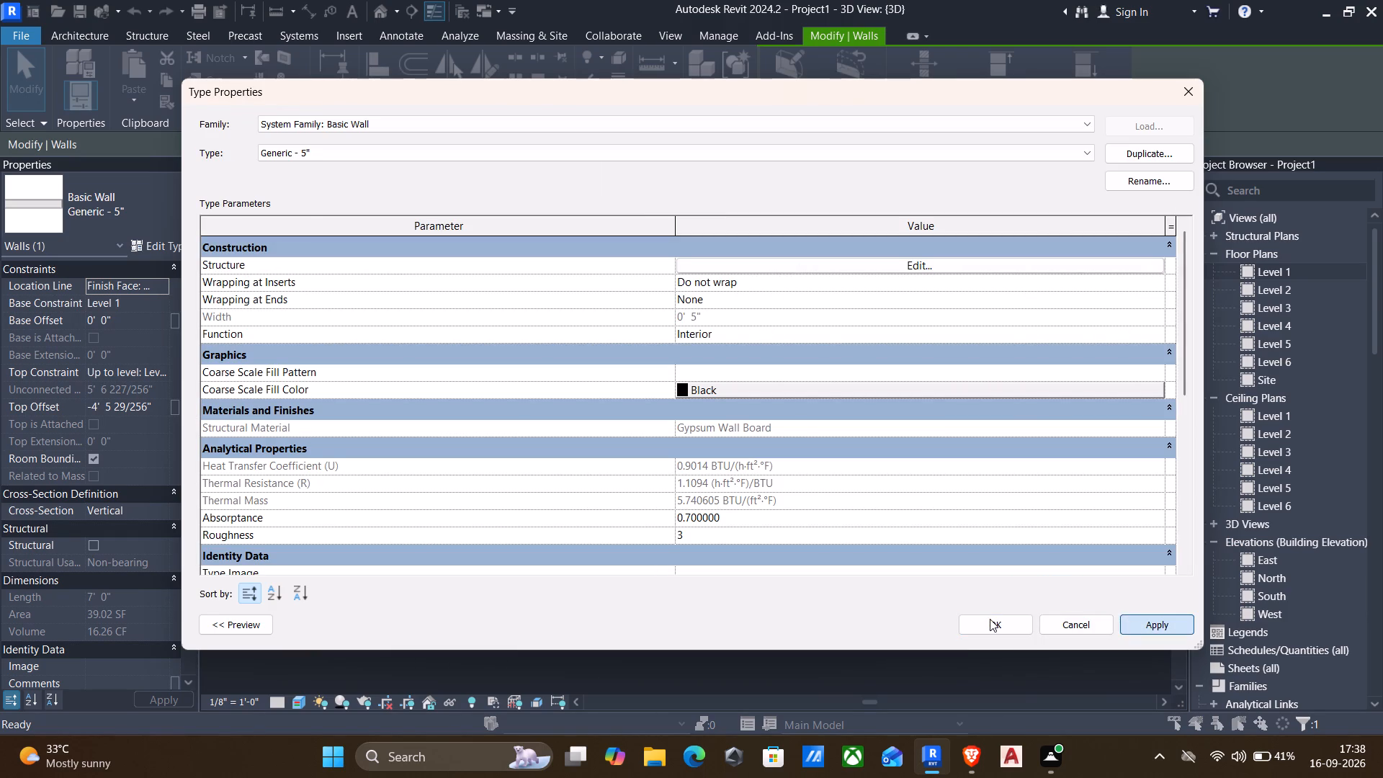
{"action": "left_click", "coordinate": [989, 620]}
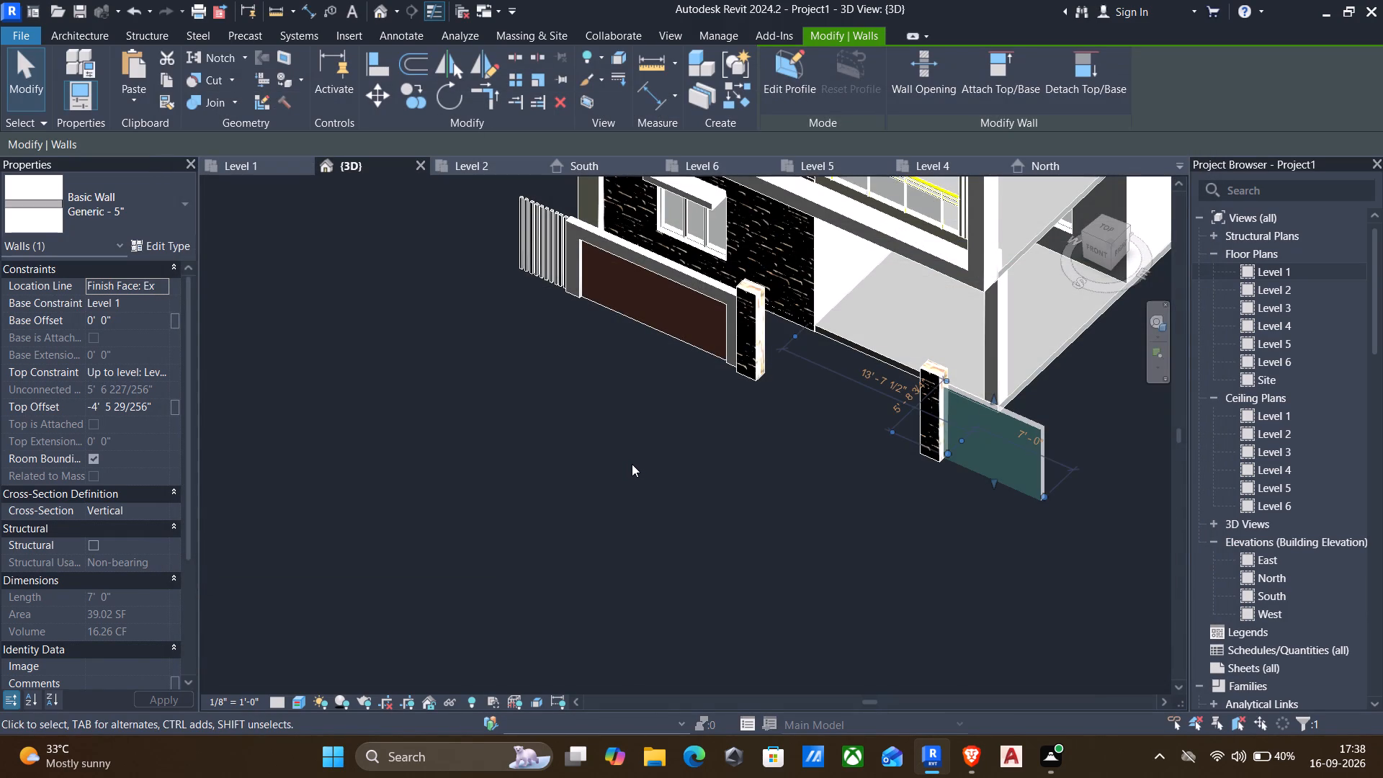
{"action": "key", "text": "Escape"}
Inspect the gate, pillars and boundary wall in 3D from the front and from the side.
{"action": "middle_click_drag", "start_coordinate": [626, 494], "coordinate": [668, 480], "text": "shift"}
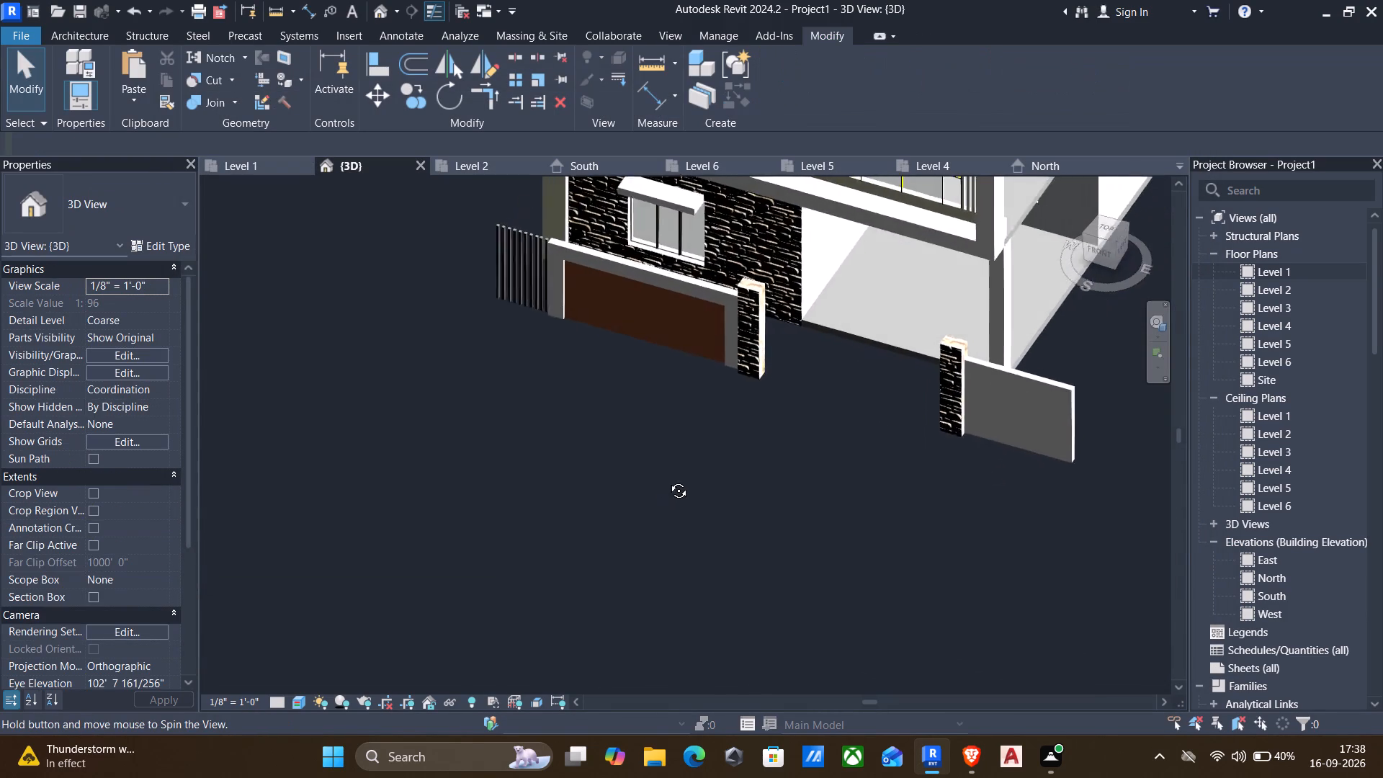
{"action": "middle_click_drag", "start_coordinate": [668, 480], "coordinate": [689, 325], "text": "shift"}
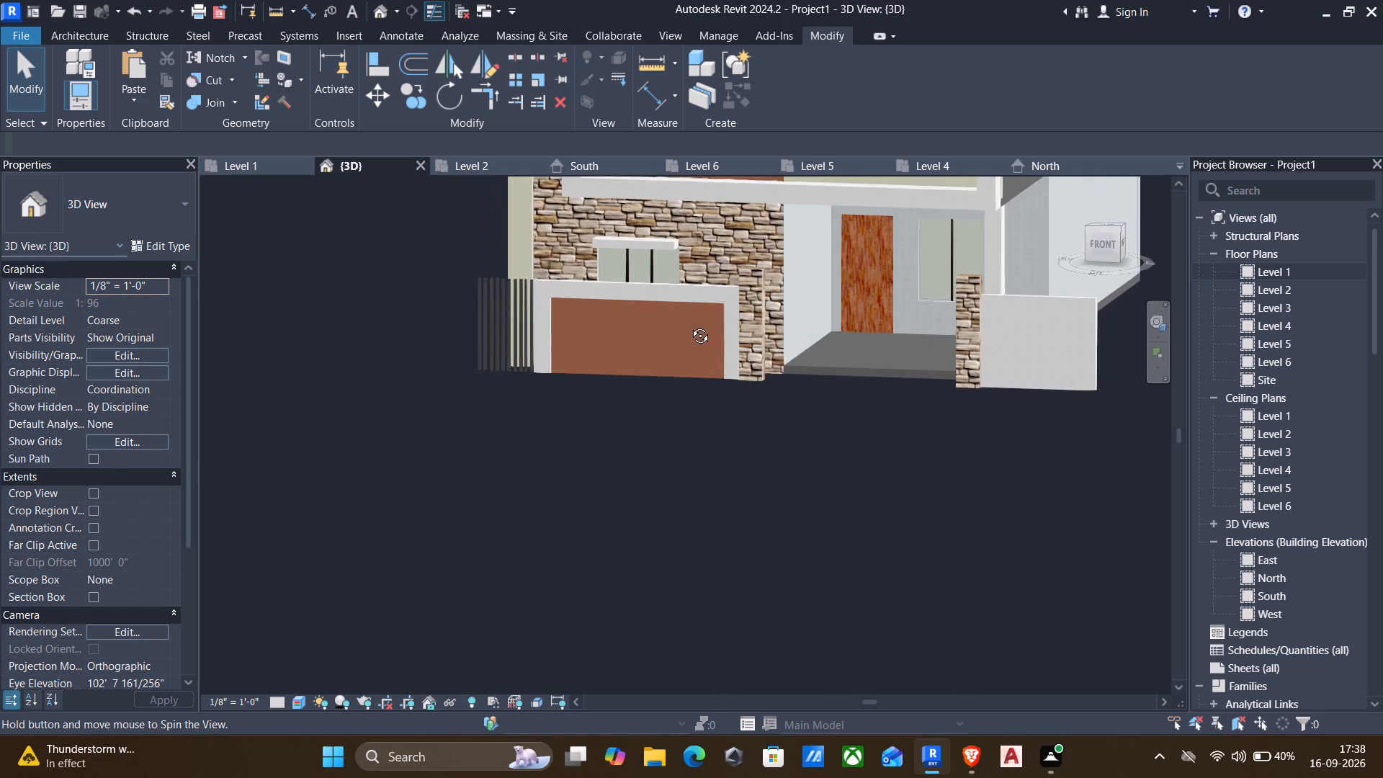
{"action": "middle_click_drag", "start_coordinate": [689, 325], "coordinate": [693, 354], "text": "shift"}
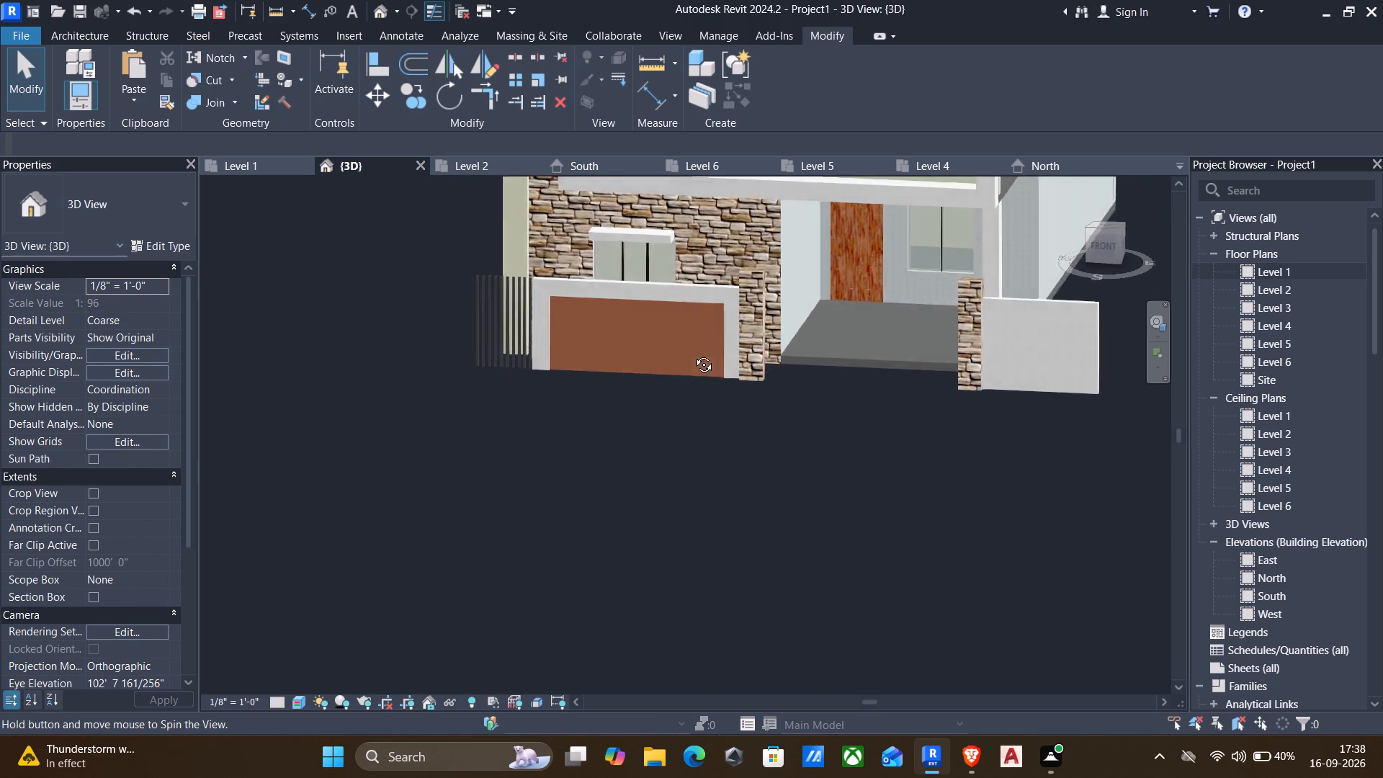
{"action": "middle_click_drag", "start_coordinate": [693, 354], "coordinate": [706, 356], "text": "shift"}
{"action": "scroll", "coordinate": [655, 363], "scroll_direction": "up", "scroll_amount": 1, "text": "shift"}
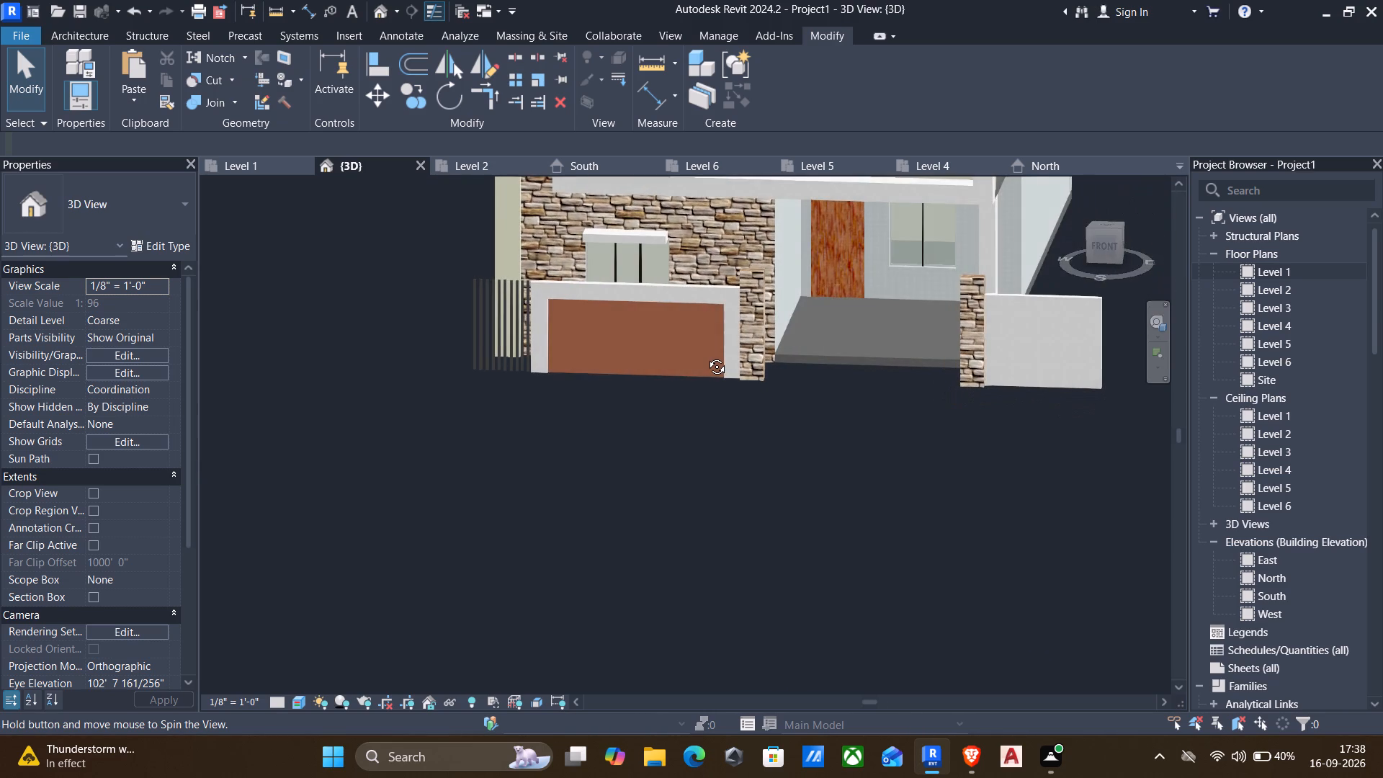
{"action": "middle_click_drag", "start_coordinate": [706, 356], "coordinate": [608, 366], "text": "shift"}
{"action": "middle_click_drag", "start_coordinate": [560, 370], "coordinate": [398, 388], "text": "shift"}
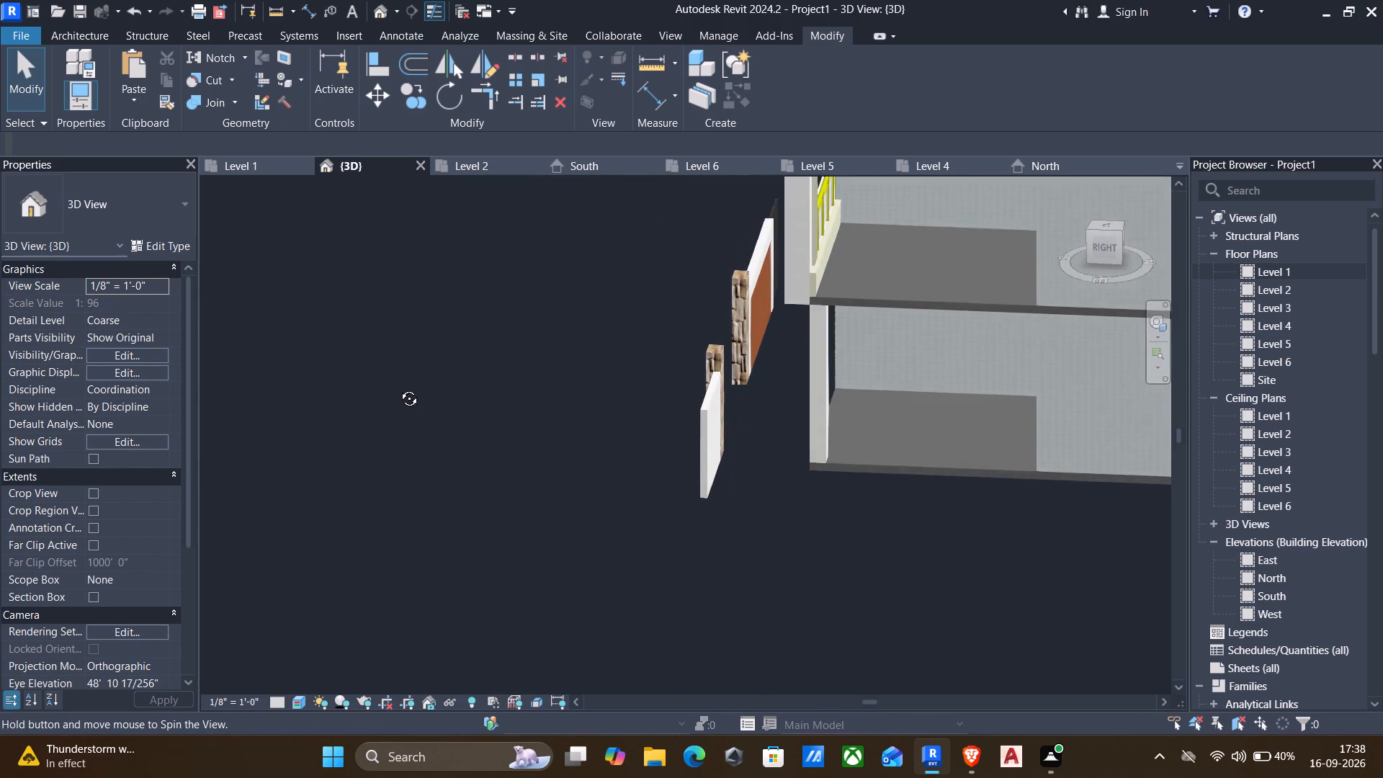
{"action": "middle_click_drag", "start_coordinate": [398, 388], "coordinate": [394, 394], "text": "shift"}
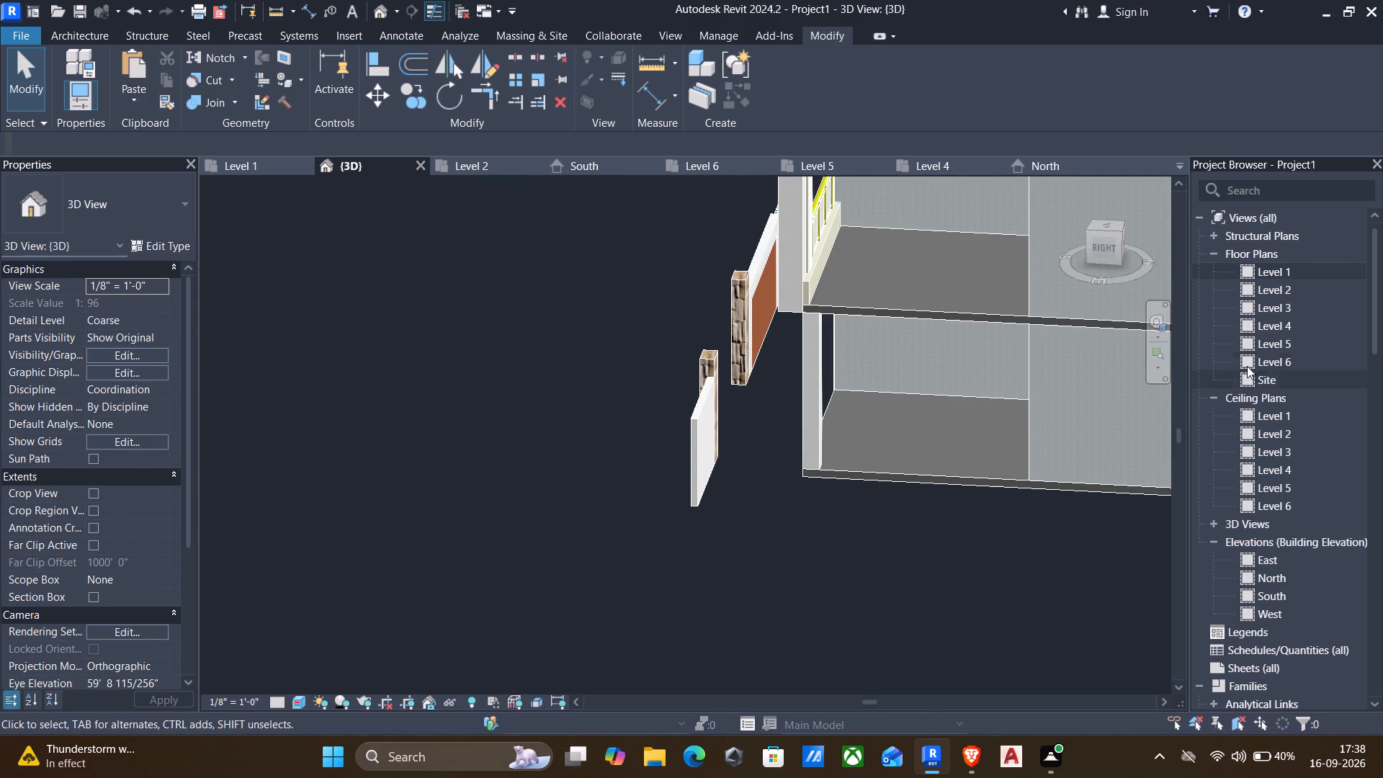
Open the Level 3 floor plan, dismissing the save reminder without saving, and bring the front terrace into view.
{"action": "double_click", "coordinate": [1270, 302]}
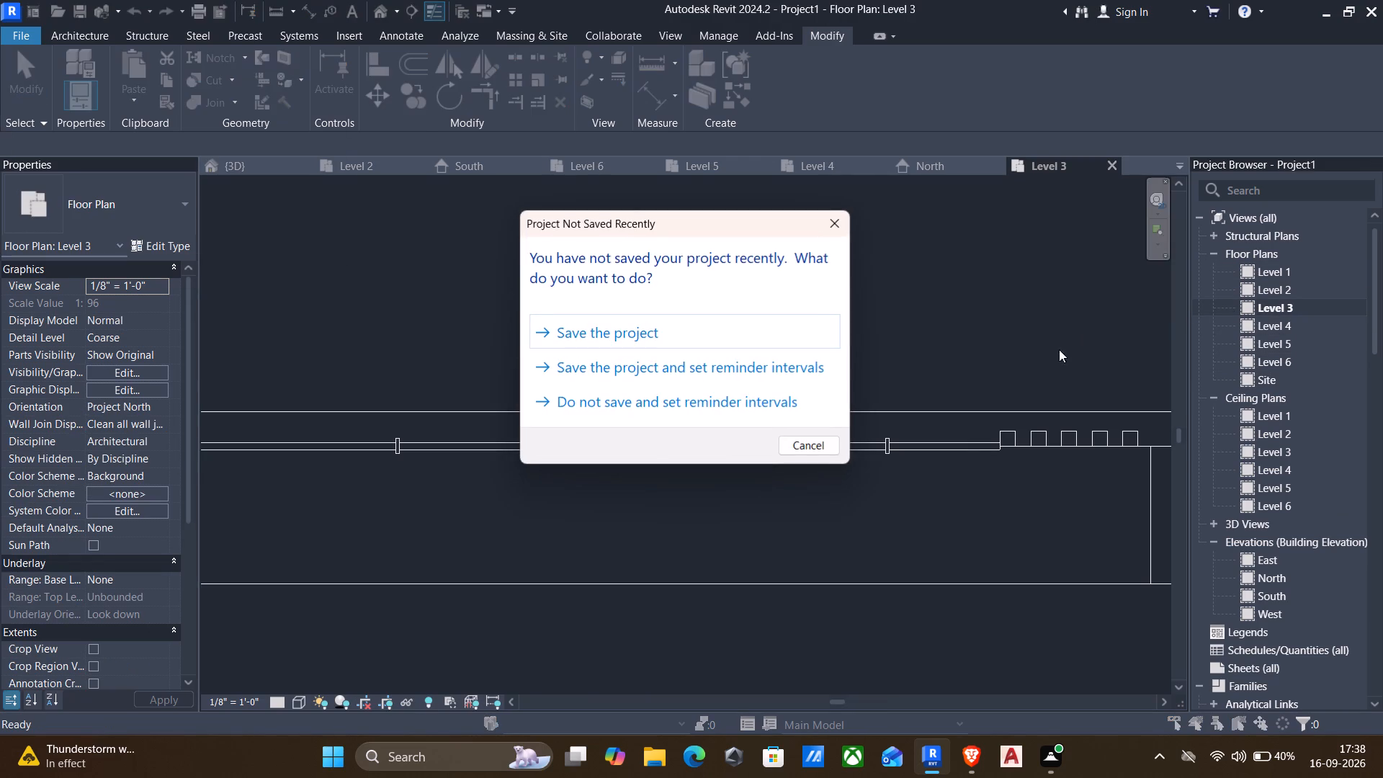
{"action": "left_click", "coordinate": [810, 442]}
{"action": "scroll", "coordinate": [816, 450], "scroll_direction": "down", "scroll_amount": 2}
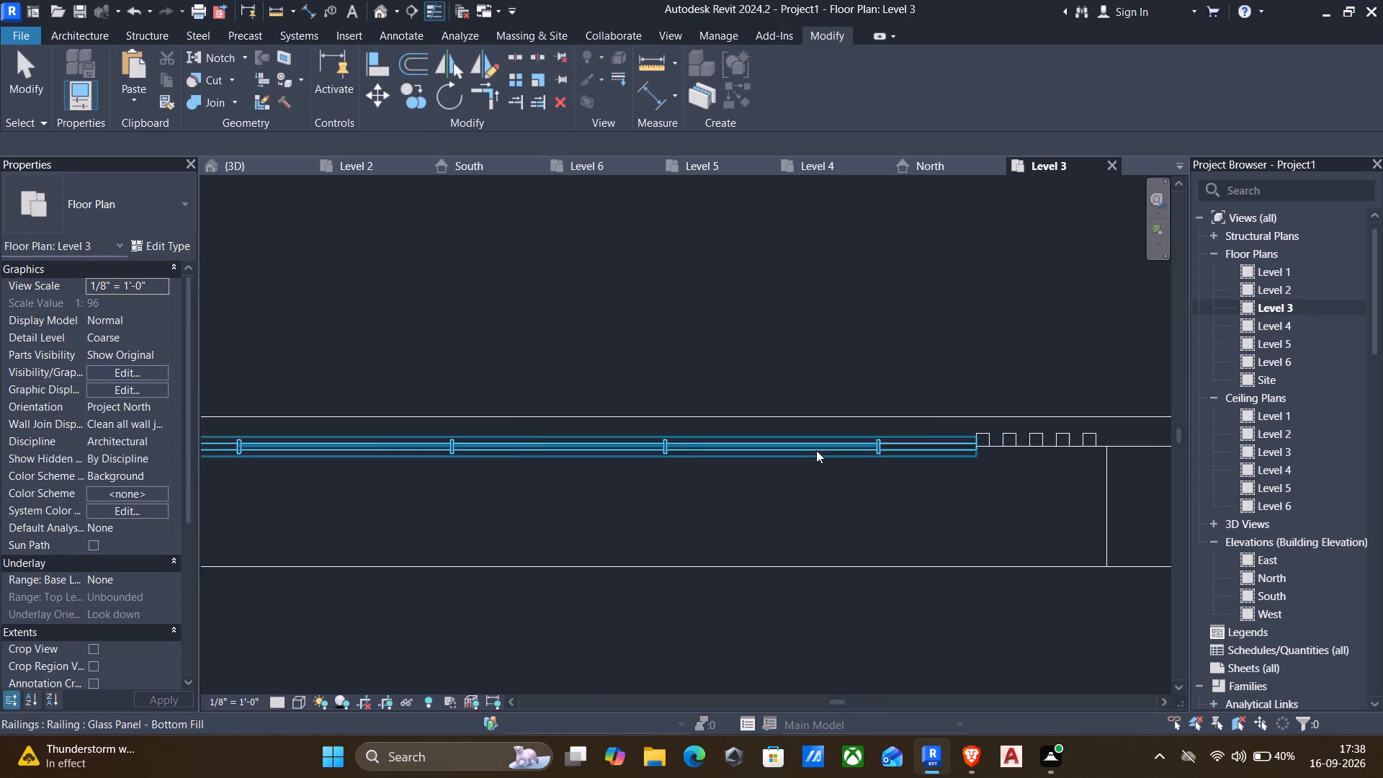
{"action": "scroll", "coordinate": [816, 450], "scroll_direction": "down", "scroll_amount": 1}
{"action": "middle_click_drag", "start_coordinate": [947, 488], "coordinate": [818, 576]}
{"action": "scroll", "coordinate": [804, 519], "scroll_direction": "down", "scroll_amount": 2}
{"action": "middle_click_drag", "start_coordinate": [868, 374], "coordinate": [833, 438]}
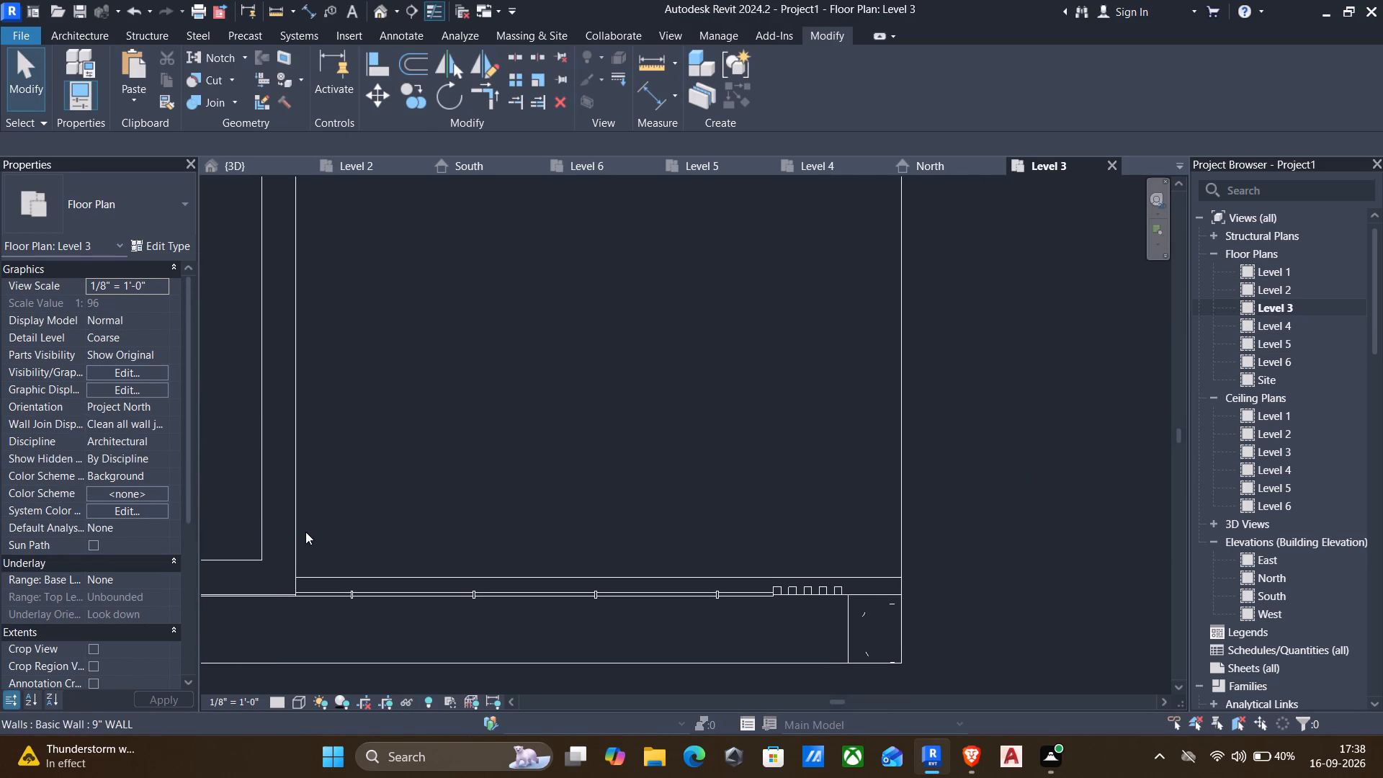
Draw a 4.5" INNER WALL up to Level 4 along the terrace floor's outer side edge, from the house wall to the front edge wall.
{"action": "type", "text": "wa"}
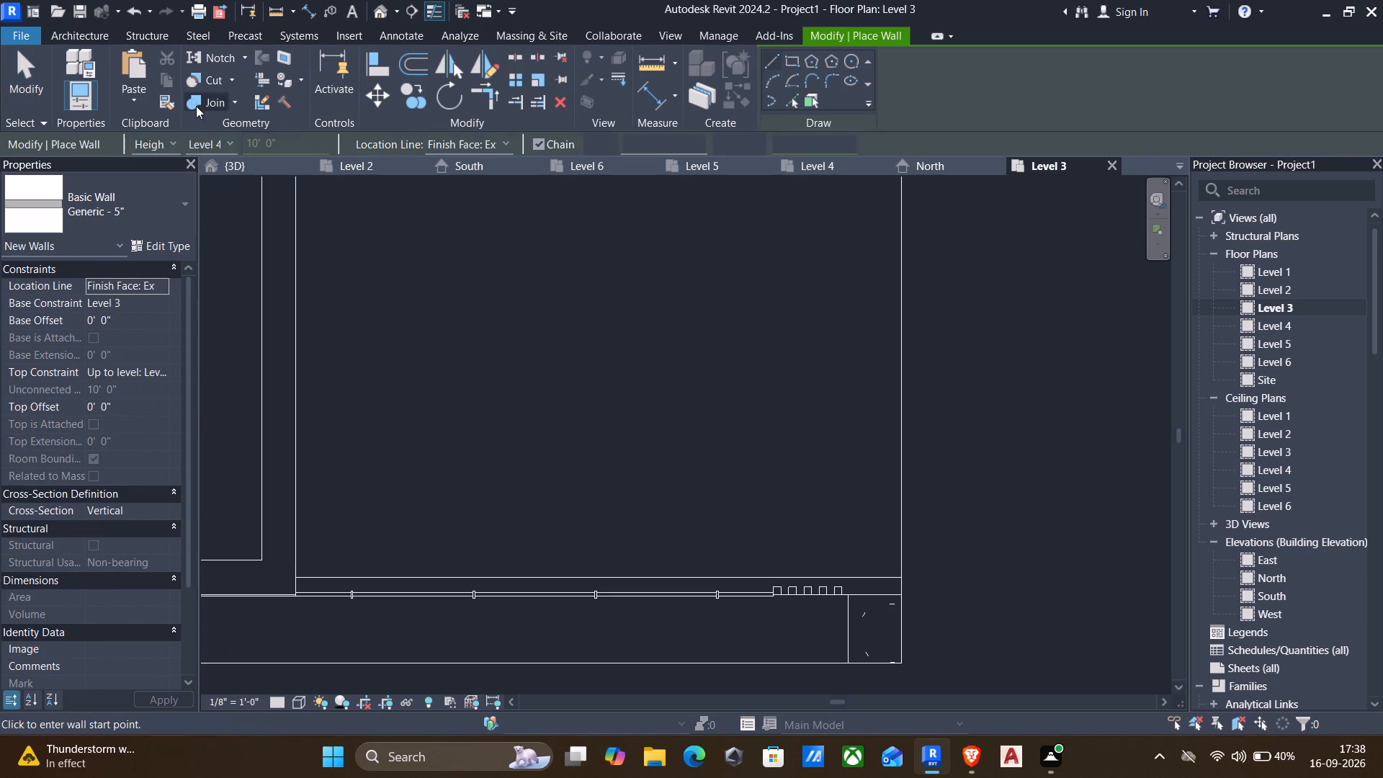
{"action": "left_click", "coordinate": [176, 208]}
{"action": "scroll", "coordinate": [95, 390], "scroll_direction": "up", "scroll_amount": 7}
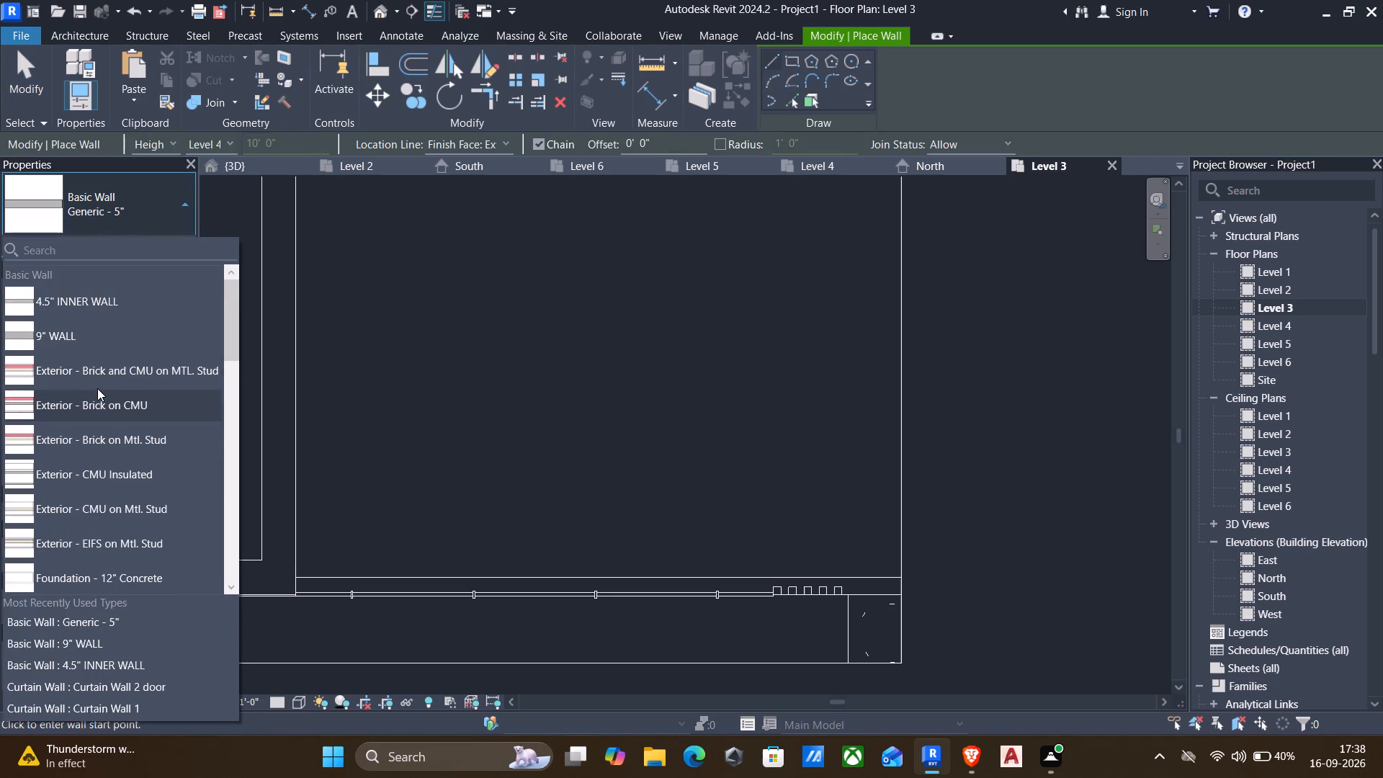
{"action": "scroll", "coordinate": [97, 388], "scroll_direction": "up", "scroll_amount": 1}
{"action": "left_click", "coordinate": [42, 299]}
{"action": "scroll", "coordinate": [599, 434], "scroll_direction": "down", "scroll_amount": 3}
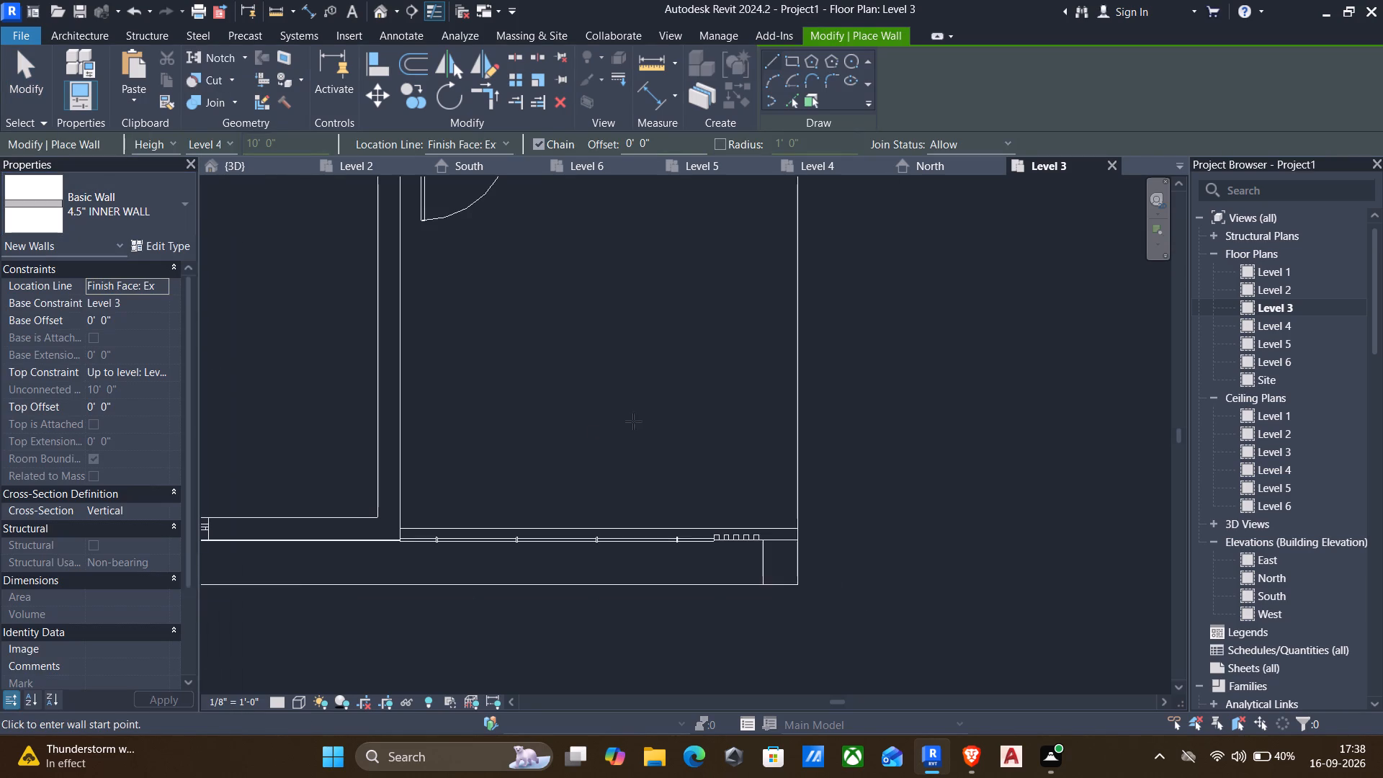
{"action": "middle_click_drag", "start_coordinate": [644, 417], "coordinate": [568, 554]}
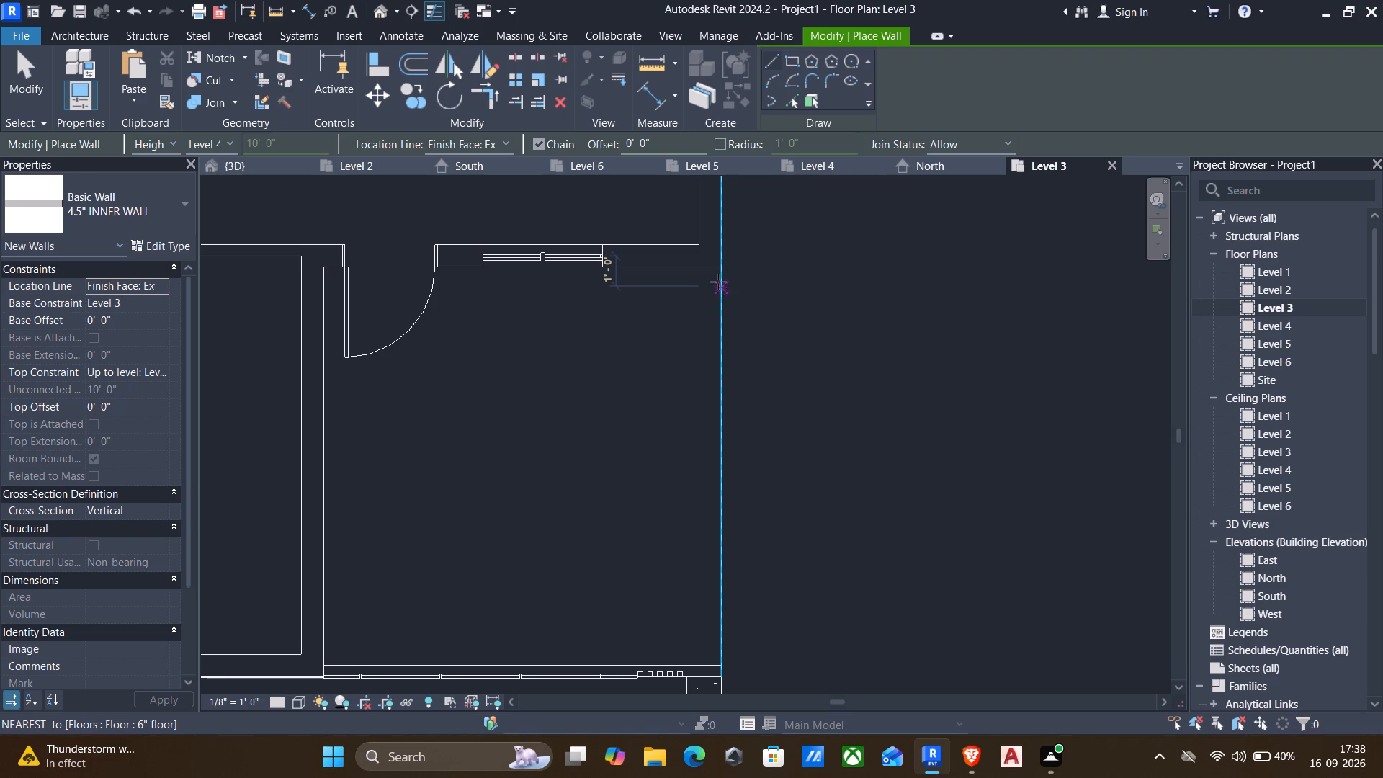
{"action": "left_click", "coordinate": [718, 271]}
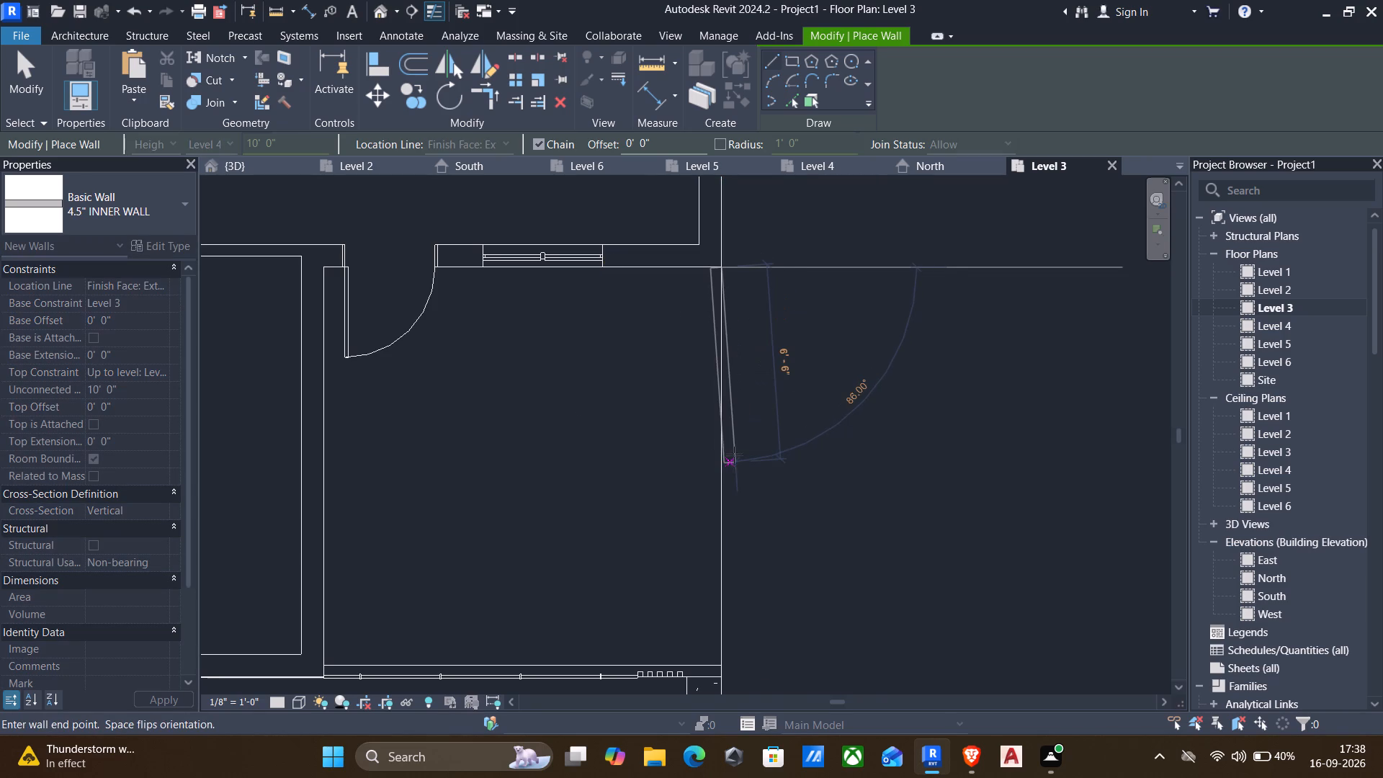
{"action": "key", "text": "space"}
{"action": "key", "text": "space"}
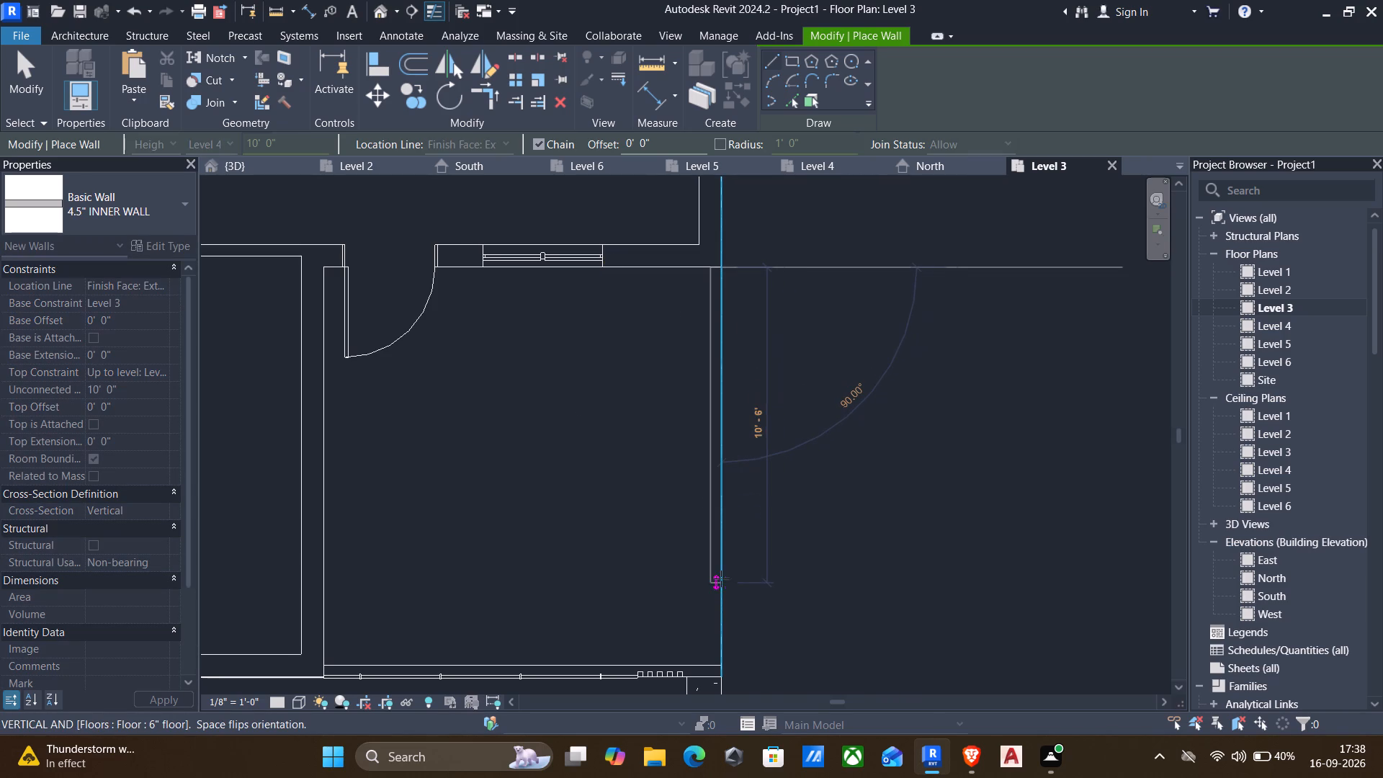
{"action": "left_click", "coordinate": [727, 669]}
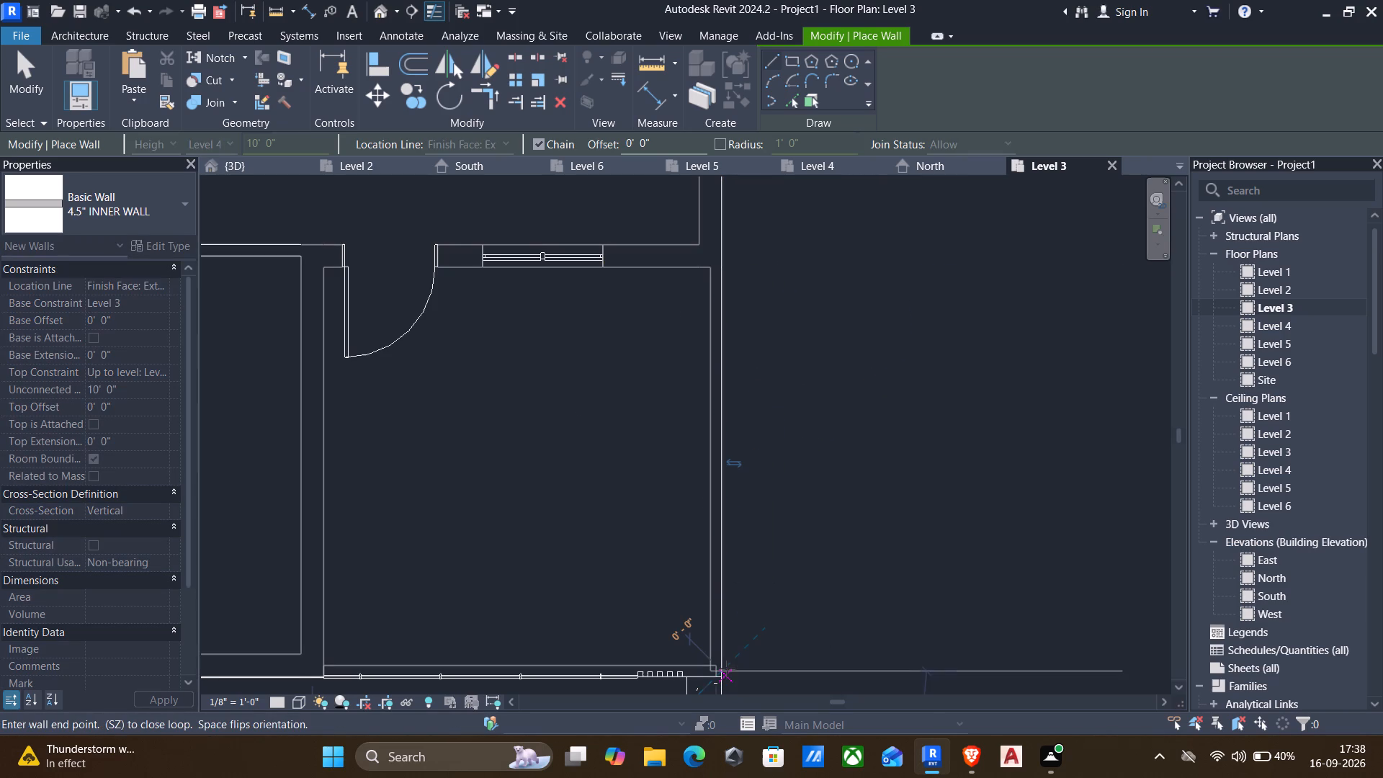
{"action": "key", "text": "Escape"}
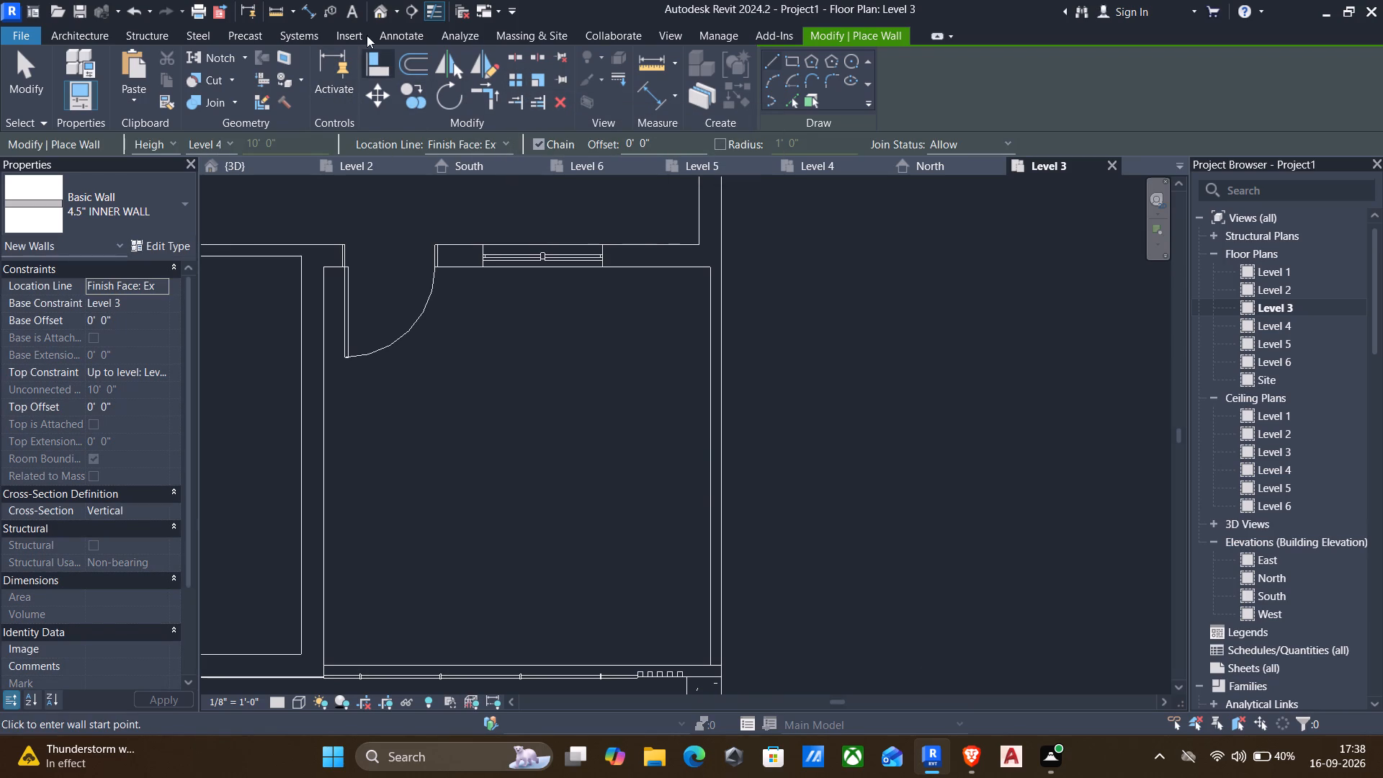
End wall placement and examine the new 4.5" INNER WALL beside the Level 3 front terrace up close in the 3D view.
{"action": "left_click", "coordinate": [379, 10]}
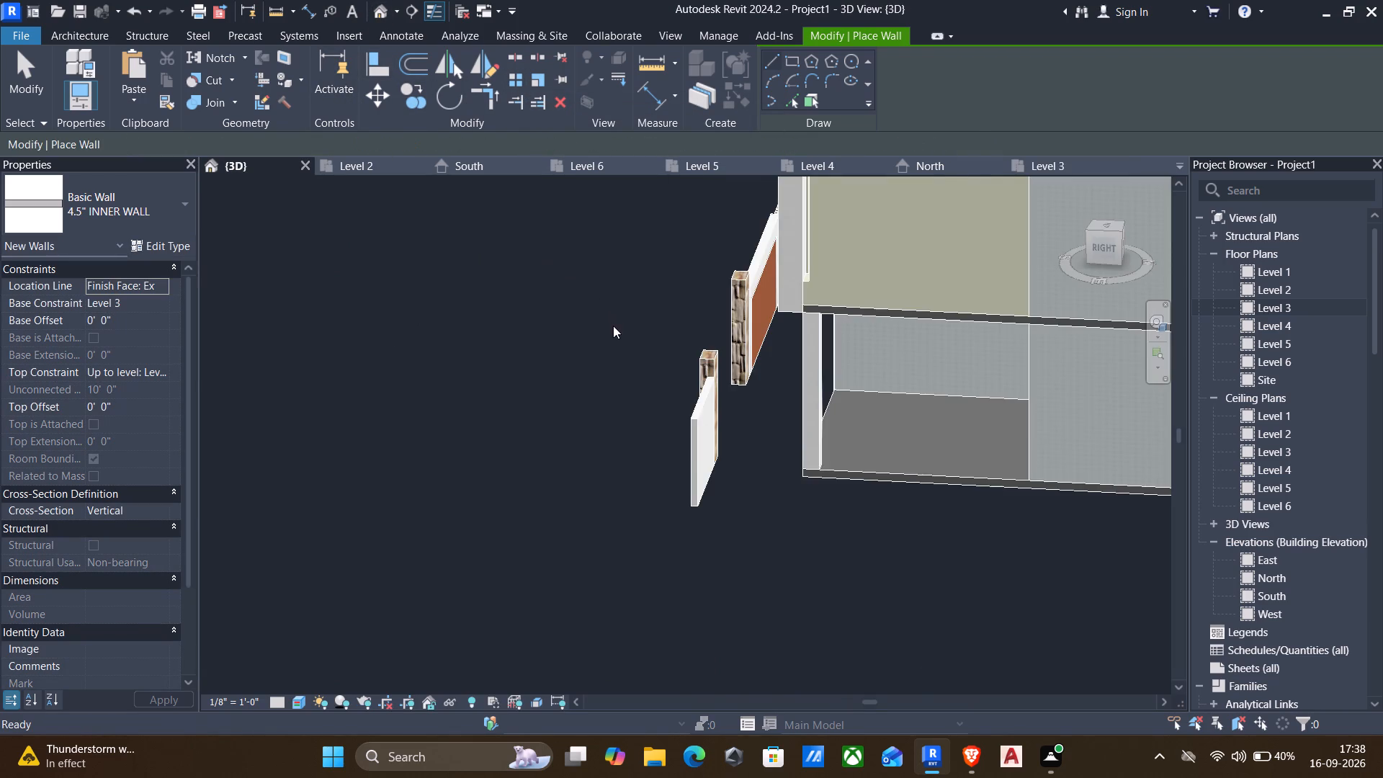
{"action": "scroll", "coordinate": [611, 331], "scroll_direction": "down", "scroll_amount": 5}
{"action": "middle_click_drag", "start_coordinate": [503, 455], "coordinate": [658, 411], "text": "shift"}
{"action": "scroll", "coordinate": [658, 408], "scroll_direction": "down", "scroll_amount": 2}
{"action": "middle_click_drag", "start_coordinate": [658, 410], "coordinate": [615, 450]}
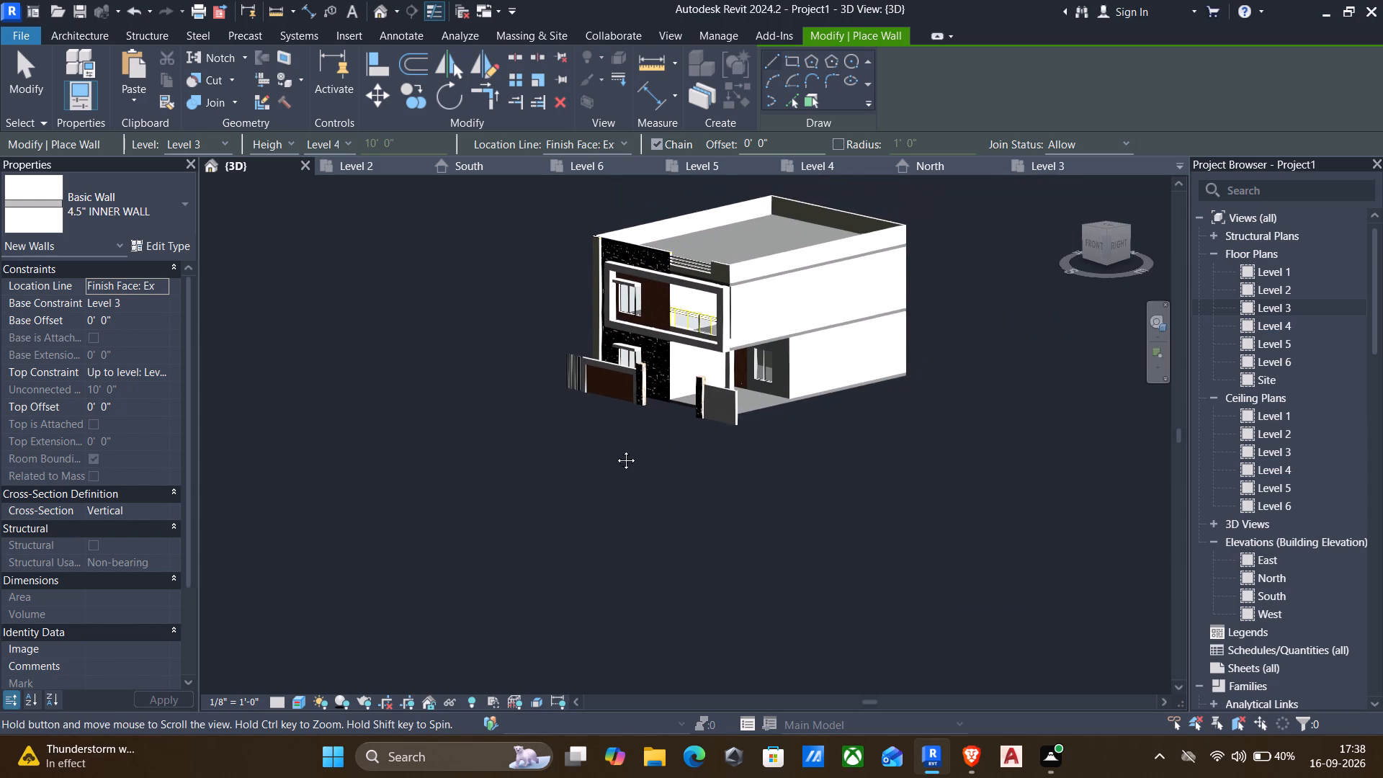
{"action": "middle_click_drag", "start_coordinate": [615, 450], "coordinate": [680, 569]}
{"action": "scroll", "coordinate": [790, 430], "scroll_direction": "up", "scroll_amount": 7}
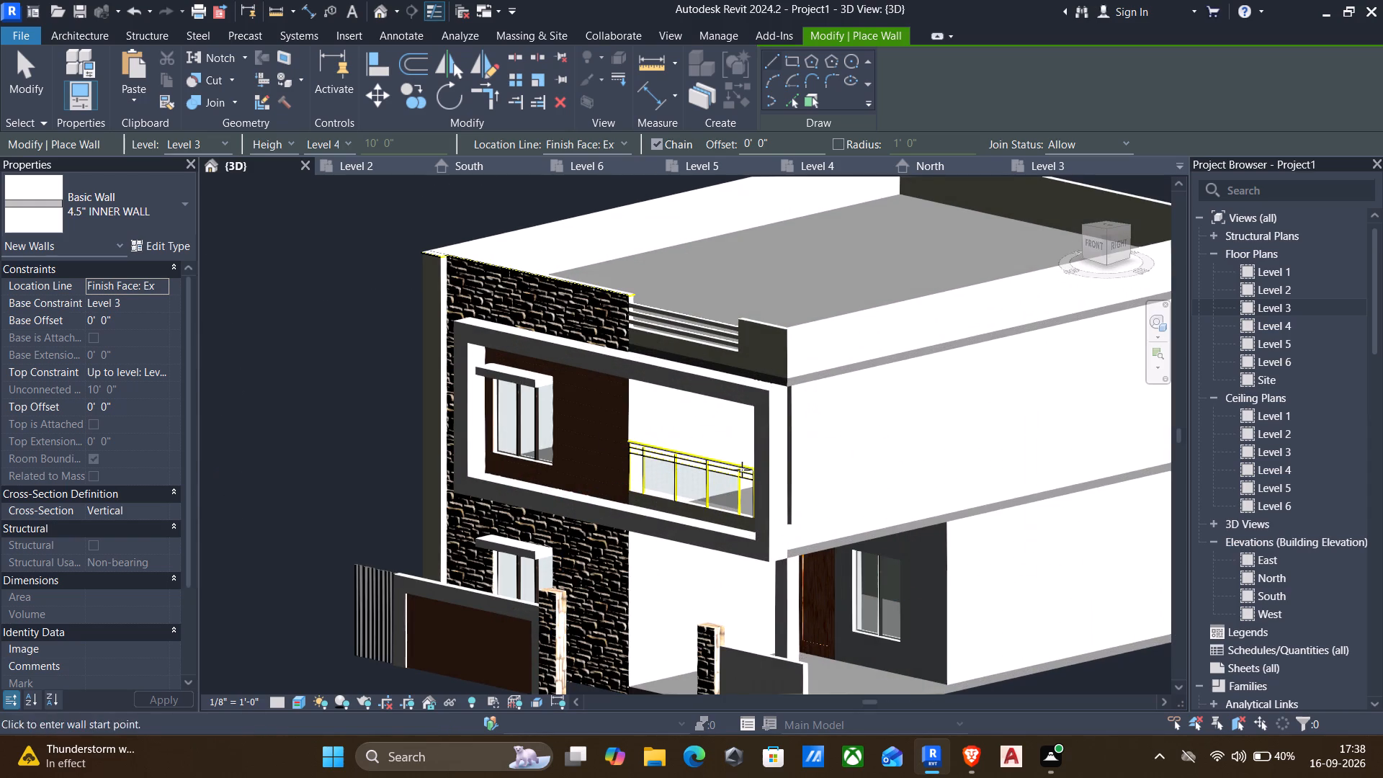
{"action": "key", "text": "Escape"}
{"action": "scroll", "coordinate": [771, 479], "scroll_direction": "up", "scroll_amount": 7}
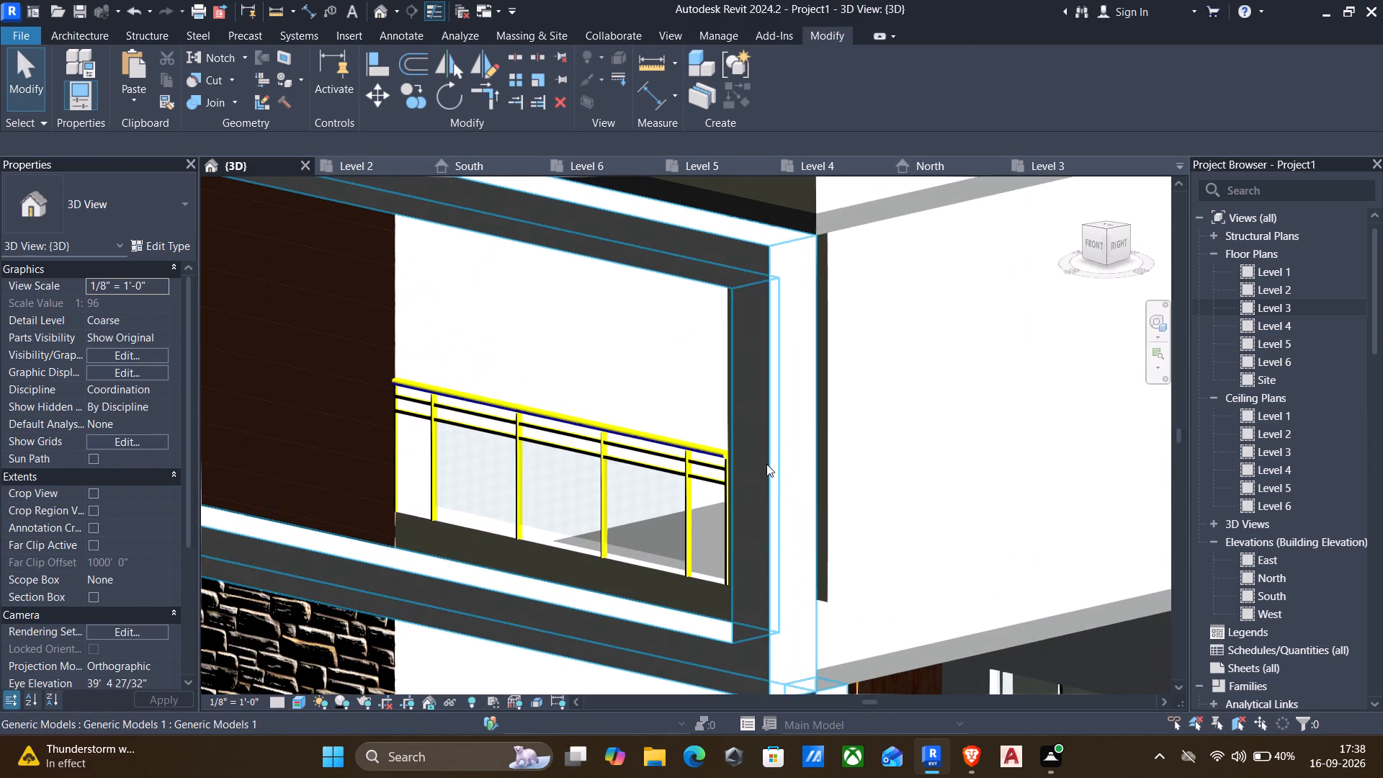
{"action": "scroll", "coordinate": [629, 470], "scroll_direction": "down", "scroll_amount": 2}
{"action": "middle_click_drag", "start_coordinate": [627, 475], "coordinate": [710, 473], "text": "shift"}
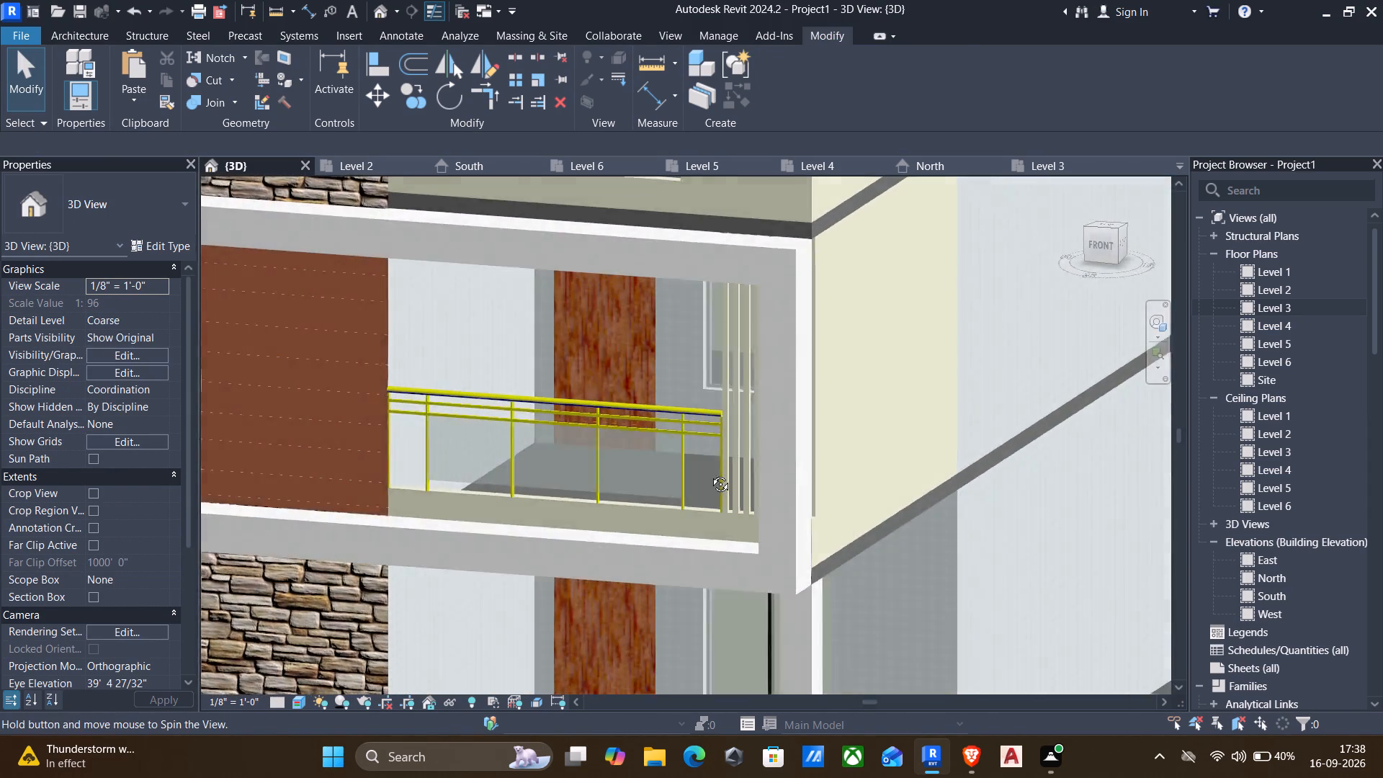
{"action": "middle_click_drag", "start_coordinate": [710, 473], "coordinate": [718, 472], "text": "shift"}
{"action": "scroll", "coordinate": [761, 320], "scroll_direction": "up", "scroll_amount": 2}
{"action": "middle_click_drag", "start_coordinate": [762, 313], "coordinate": [710, 390]}
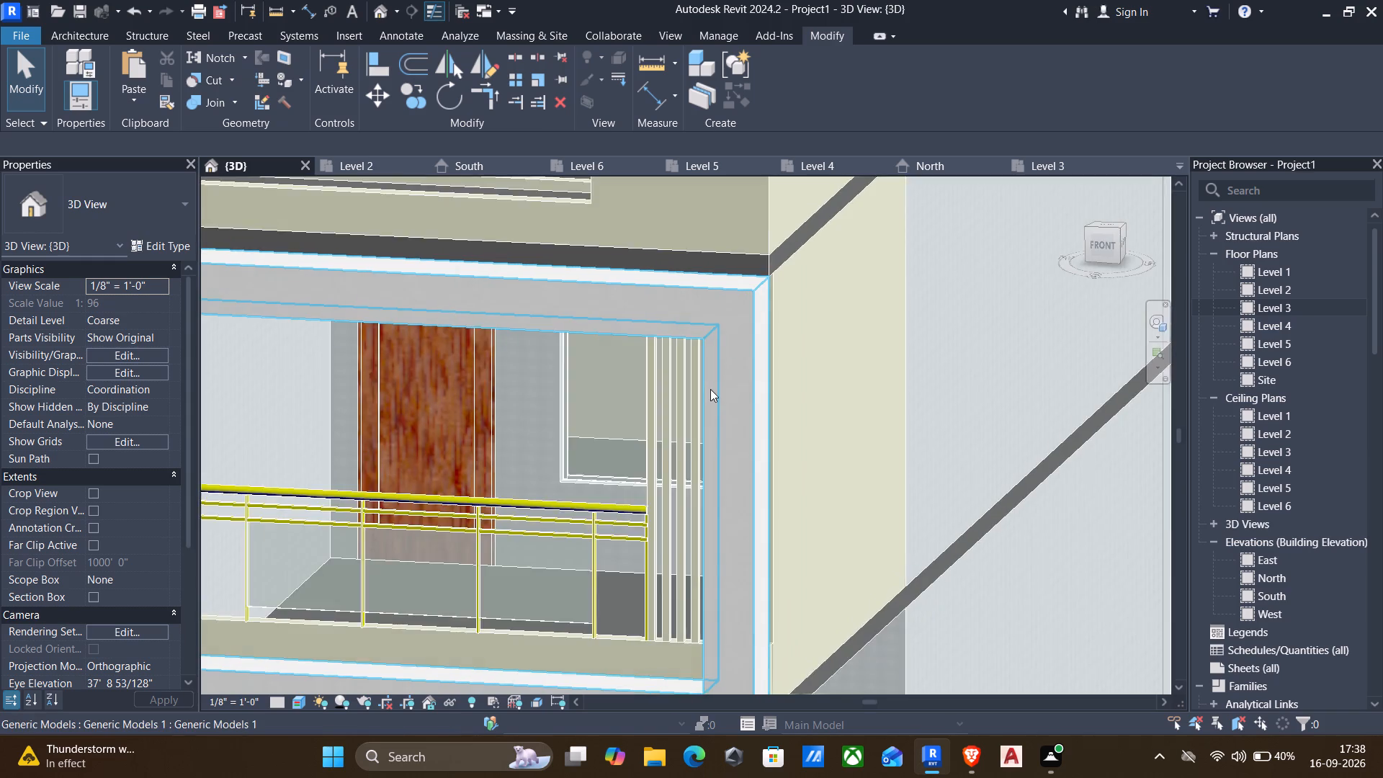
{"action": "scroll", "coordinate": [710, 388], "scroll_direction": "down", "scroll_amount": 2}
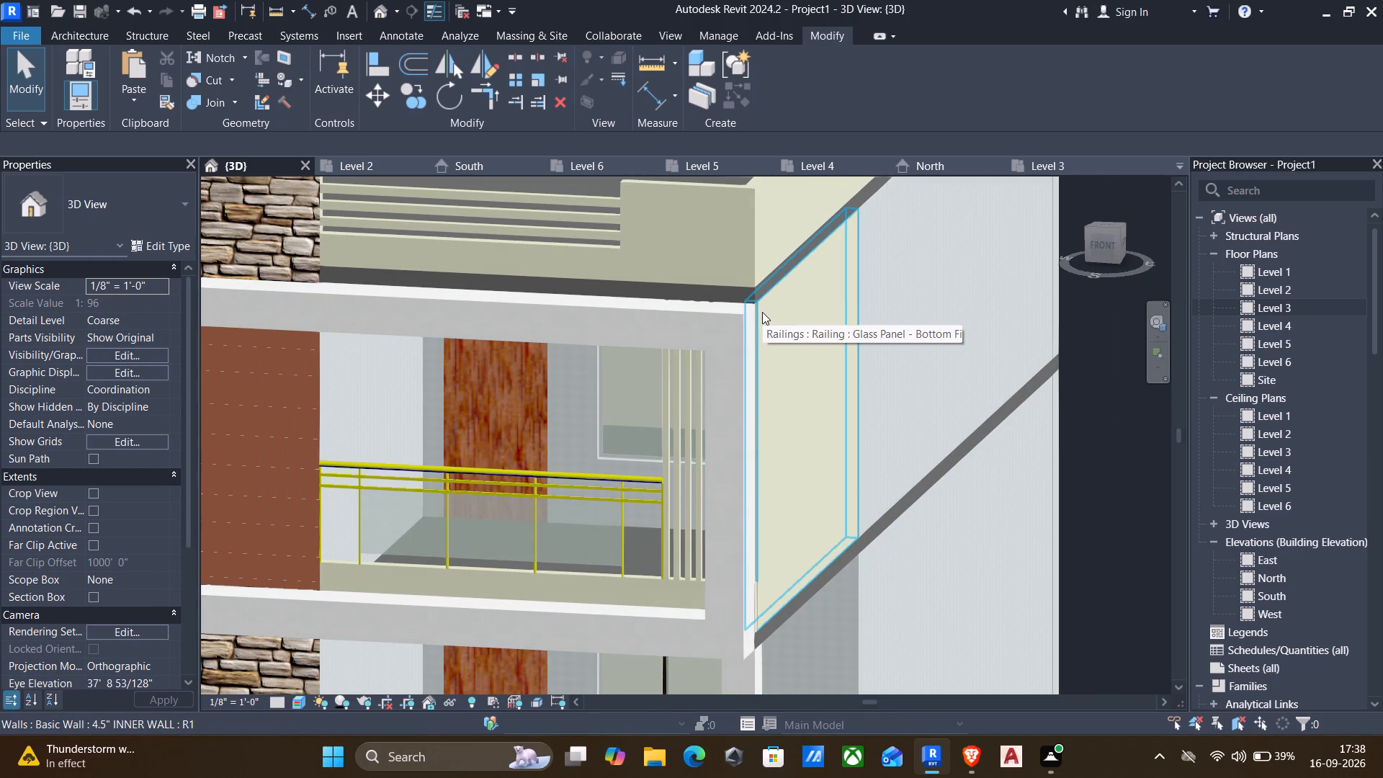
{"action": "left_click", "coordinate": [762, 312]}
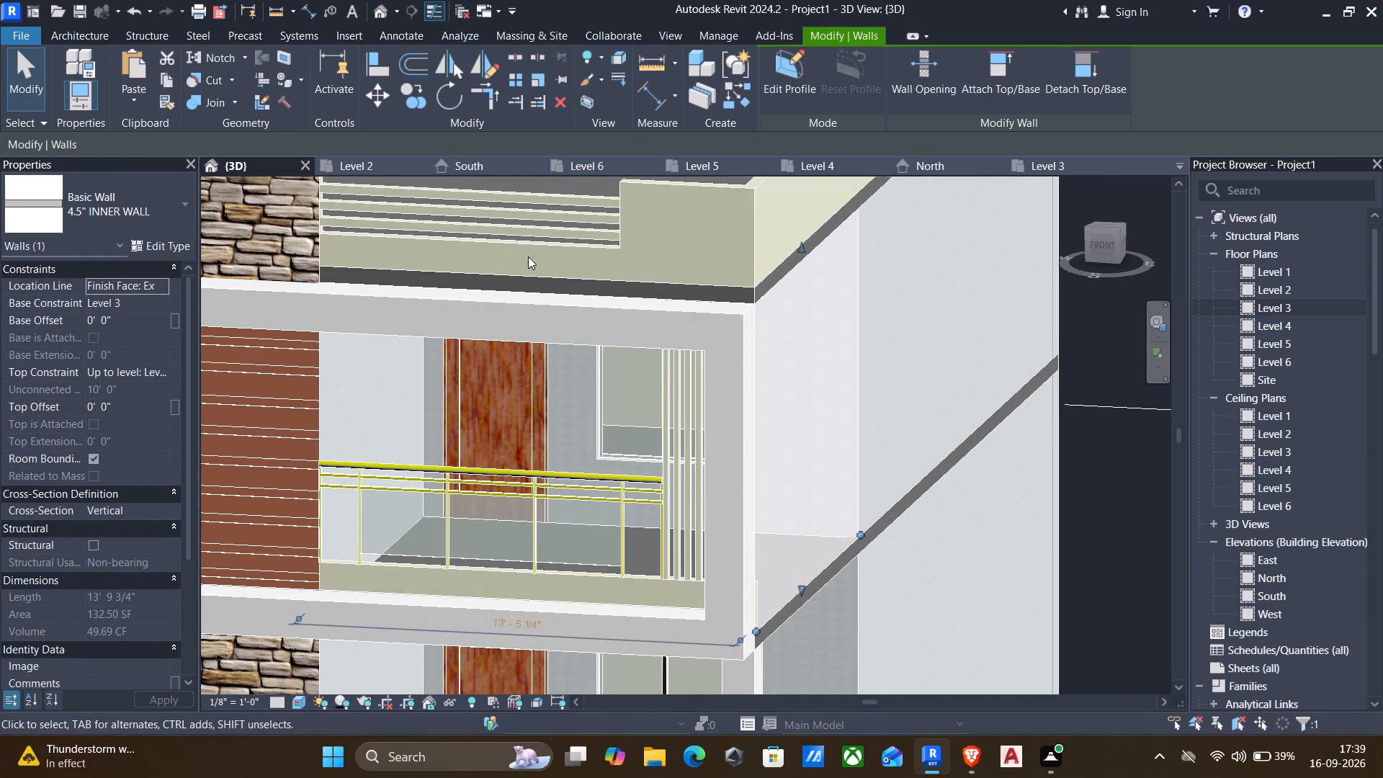
{"action": "key", "text": "Escape"}
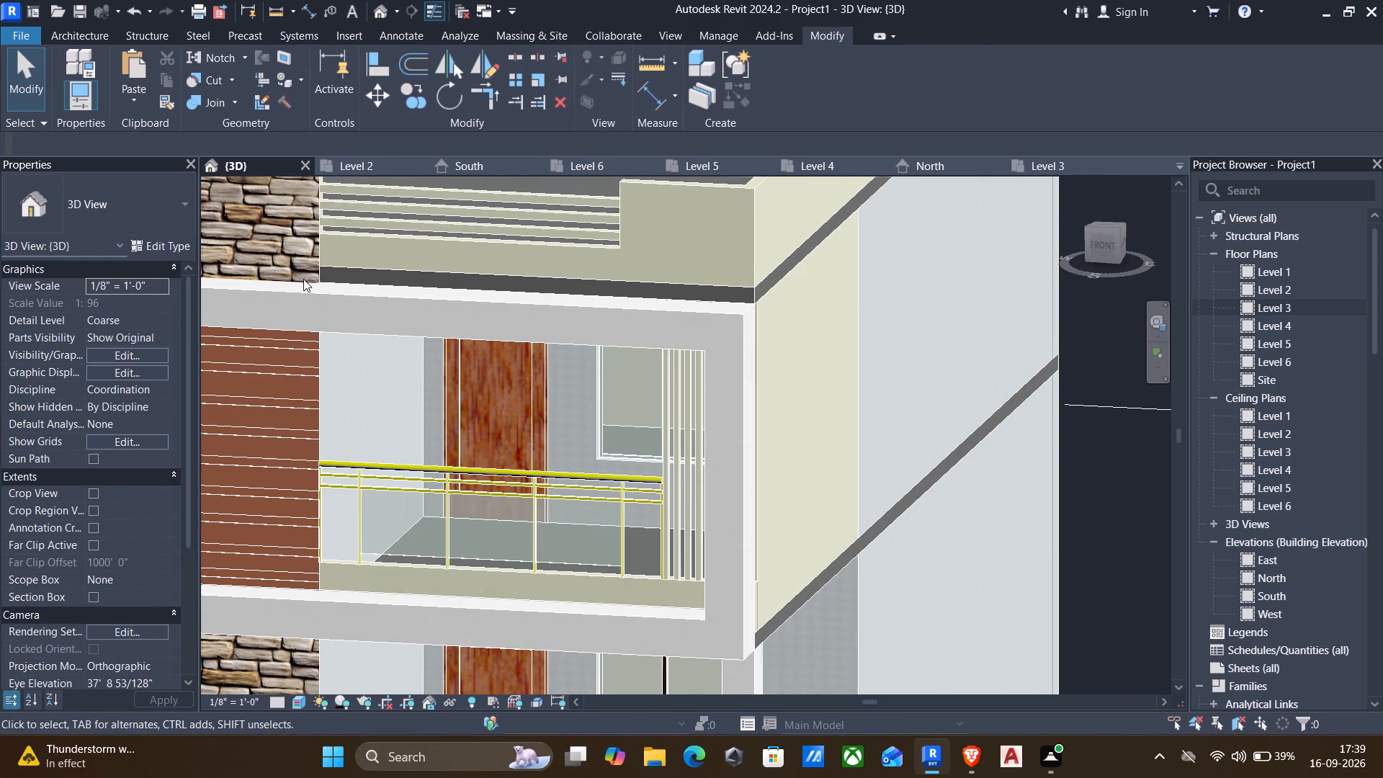
Inspect the whole house front with its terrace, side wall, gate and boundary wall in 3D, straight on and from the corner.
{"action": "scroll", "coordinate": [715, 357], "scroll_direction": "down", "scroll_amount": 4}
{"action": "middle_click_drag", "start_coordinate": [746, 413], "coordinate": [782, 408]}
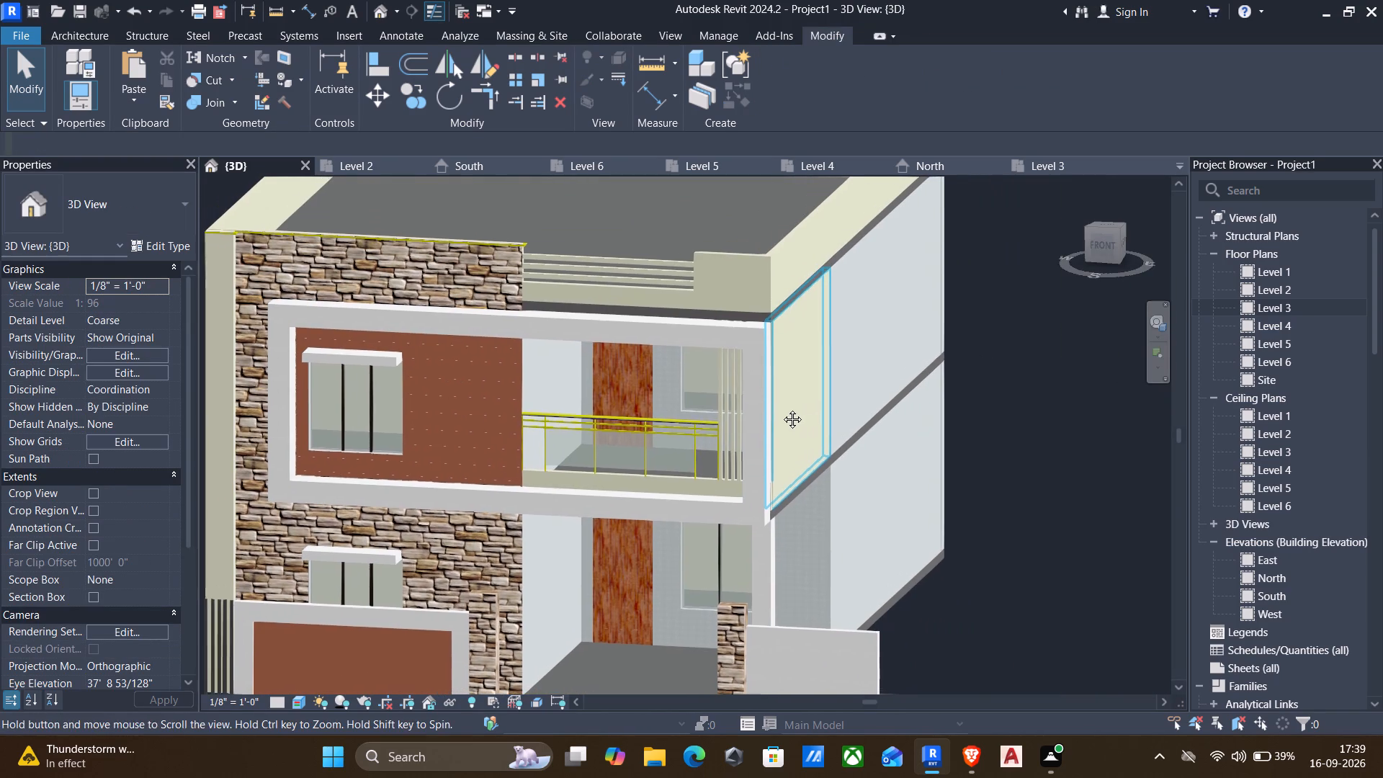
{"action": "middle_click_drag", "start_coordinate": [782, 408], "coordinate": [782, 408]}
{"action": "middle_click_drag", "start_coordinate": [684, 453], "coordinate": [753, 434], "text": "shift"}
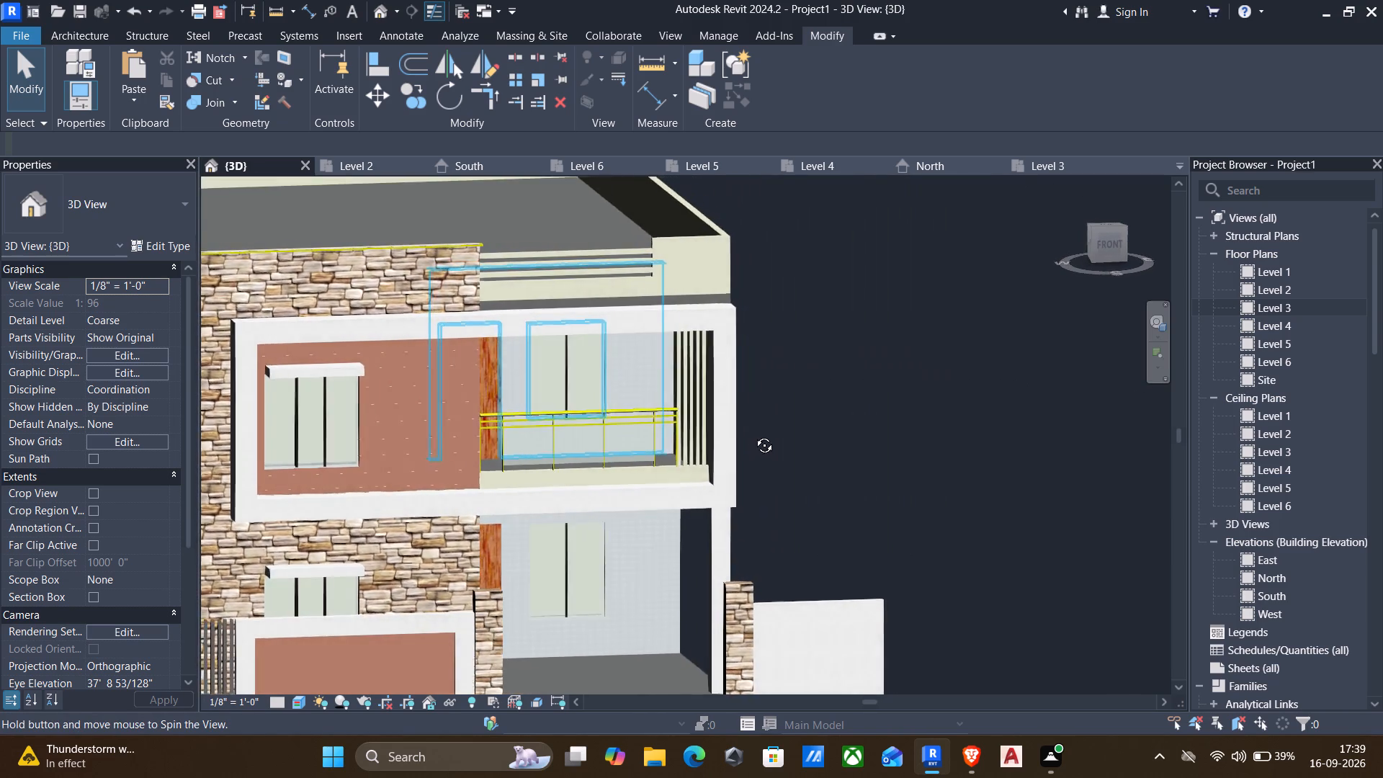
{"action": "middle_click_drag", "start_coordinate": [753, 434], "coordinate": [703, 399], "text": "shift"}
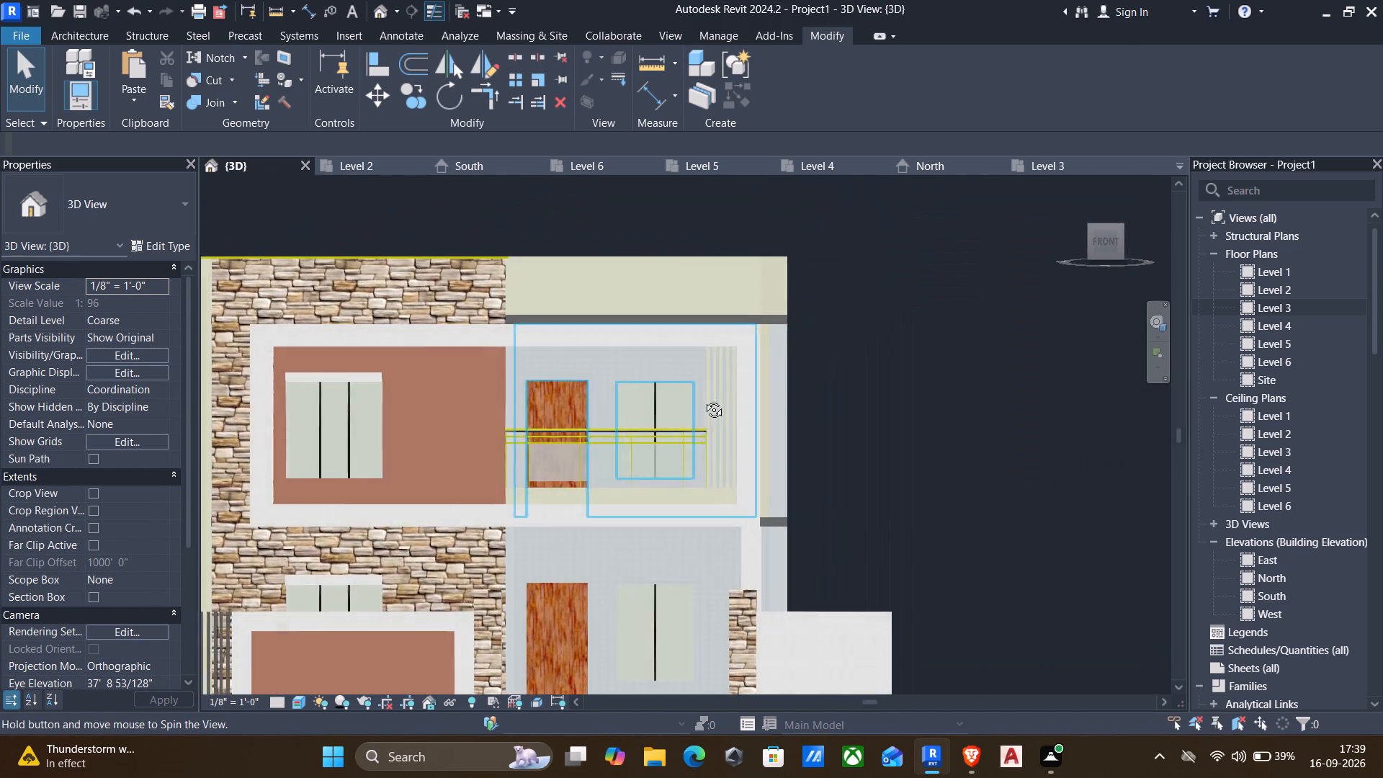
{"action": "middle_click_drag", "start_coordinate": [703, 399], "coordinate": [658, 457], "text": "shift"}
{"action": "scroll", "coordinate": [658, 454], "scroll_direction": "down", "scroll_amount": 2}
{"action": "middle_click_drag", "start_coordinate": [632, 495], "coordinate": [660, 462]}
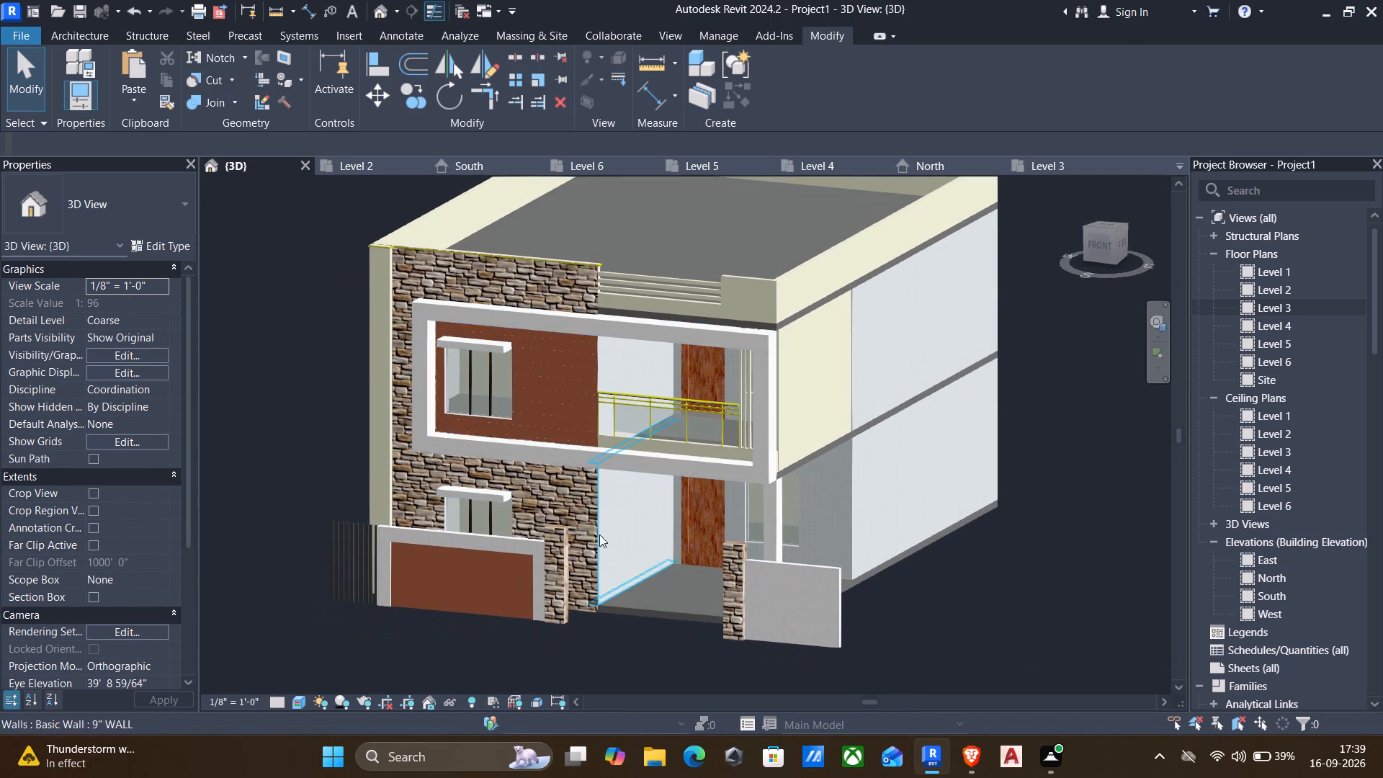
{"action": "middle_click_drag", "start_coordinate": [598, 545], "coordinate": [615, 537], "text": "shift"}
{"action": "scroll", "coordinate": [615, 537], "scroll_direction": "down", "scroll_amount": 1}
{"action": "middle_click_drag", "start_coordinate": [615, 537], "coordinate": [606, 555]}
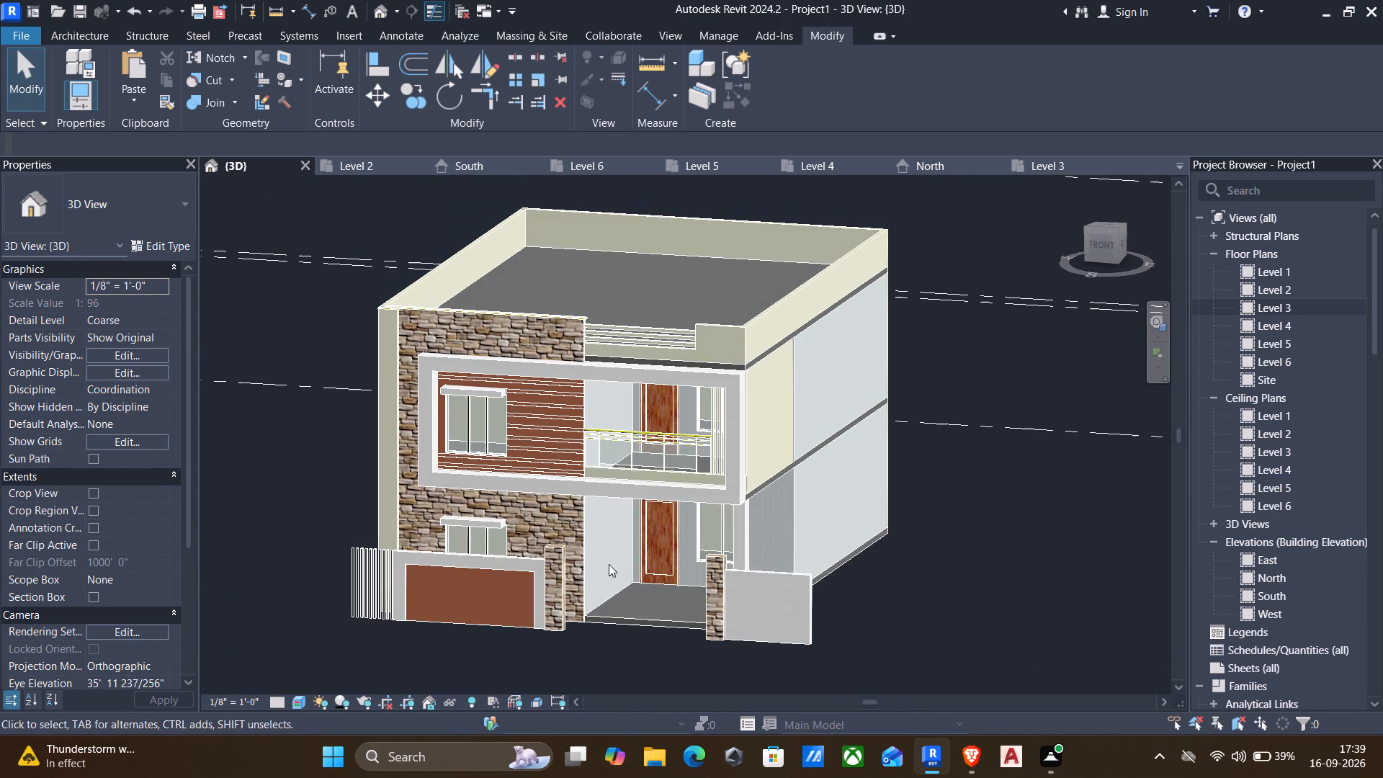
{"action": "middle_click_drag", "start_coordinate": [559, 541], "coordinate": [559, 542], "text": "shift"}
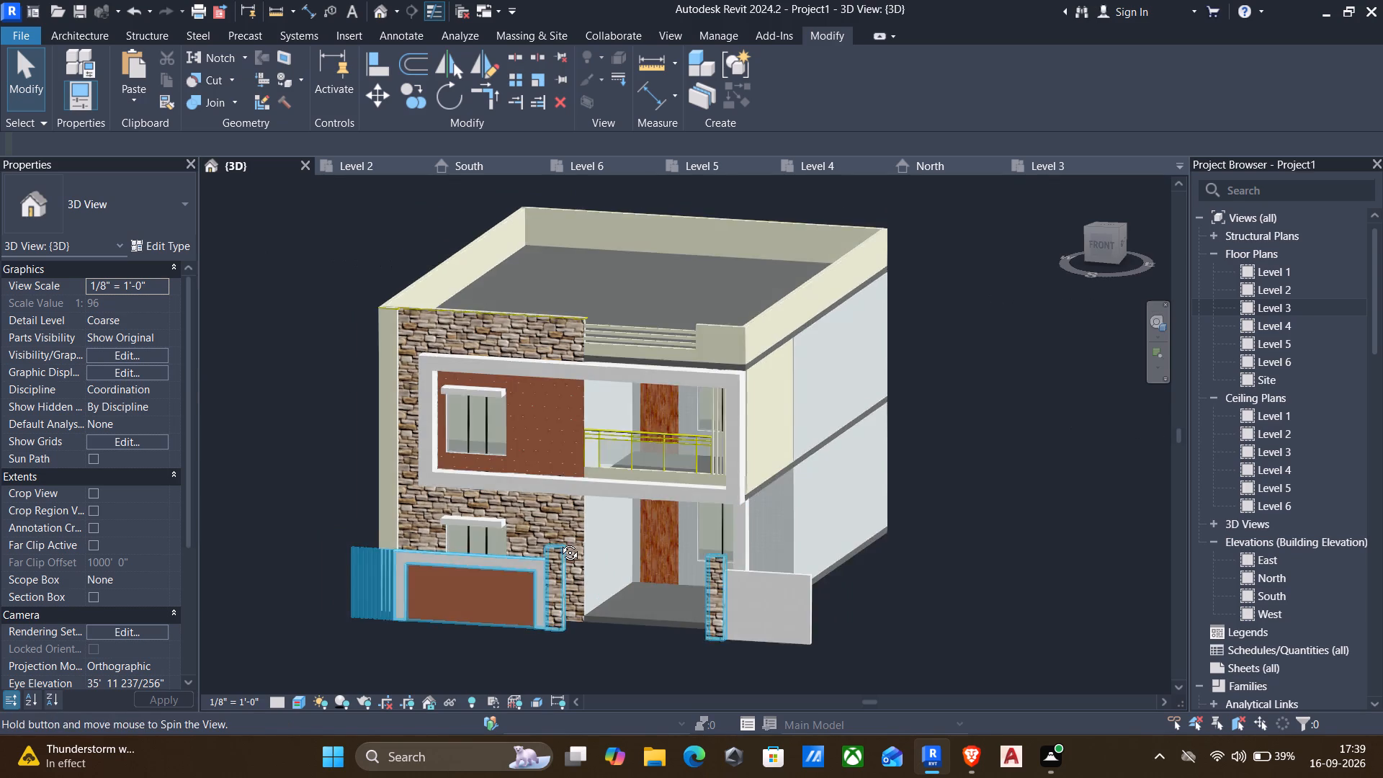
{"action": "middle_click_drag", "start_coordinate": [559, 542], "coordinate": [620, 514], "text": "shift"}
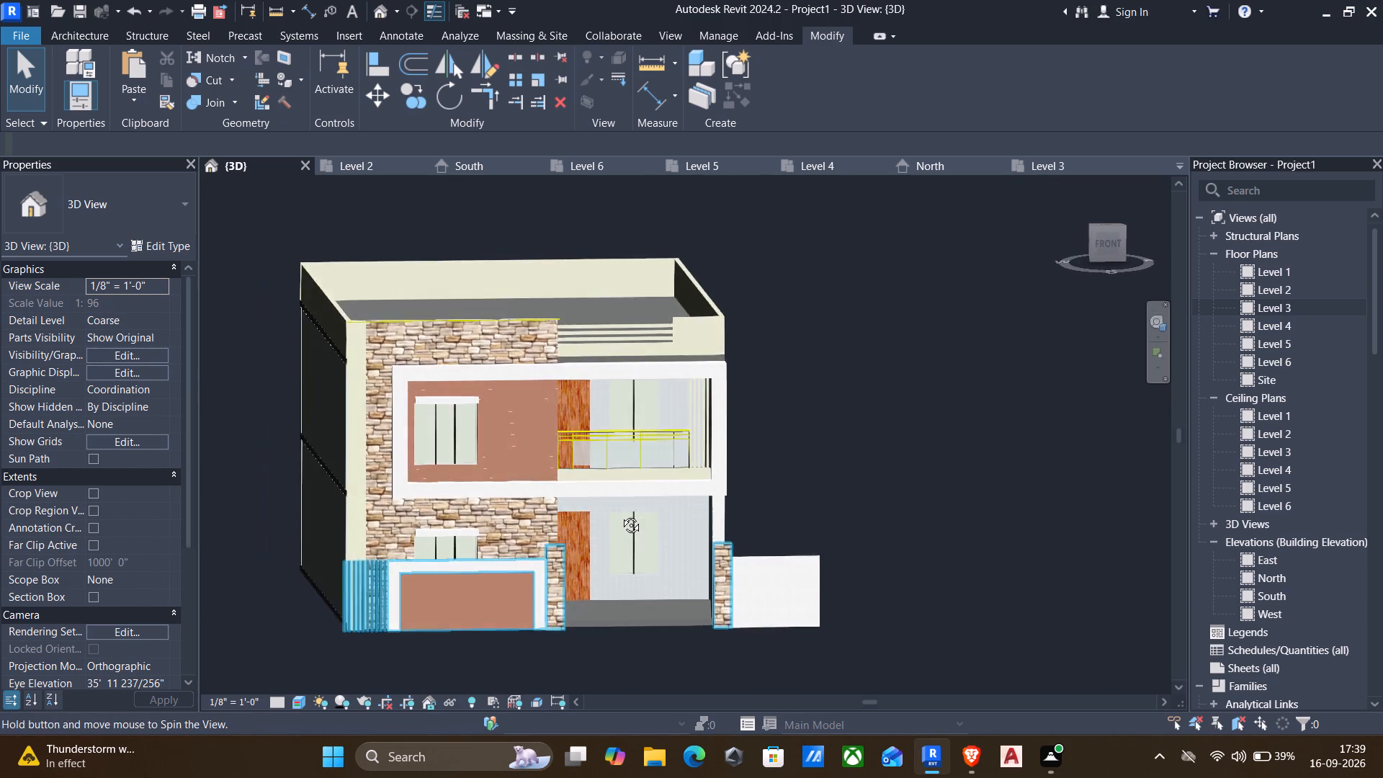
{"action": "middle_click_drag", "start_coordinate": [620, 514], "coordinate": [569, 517], "text": "shift"}
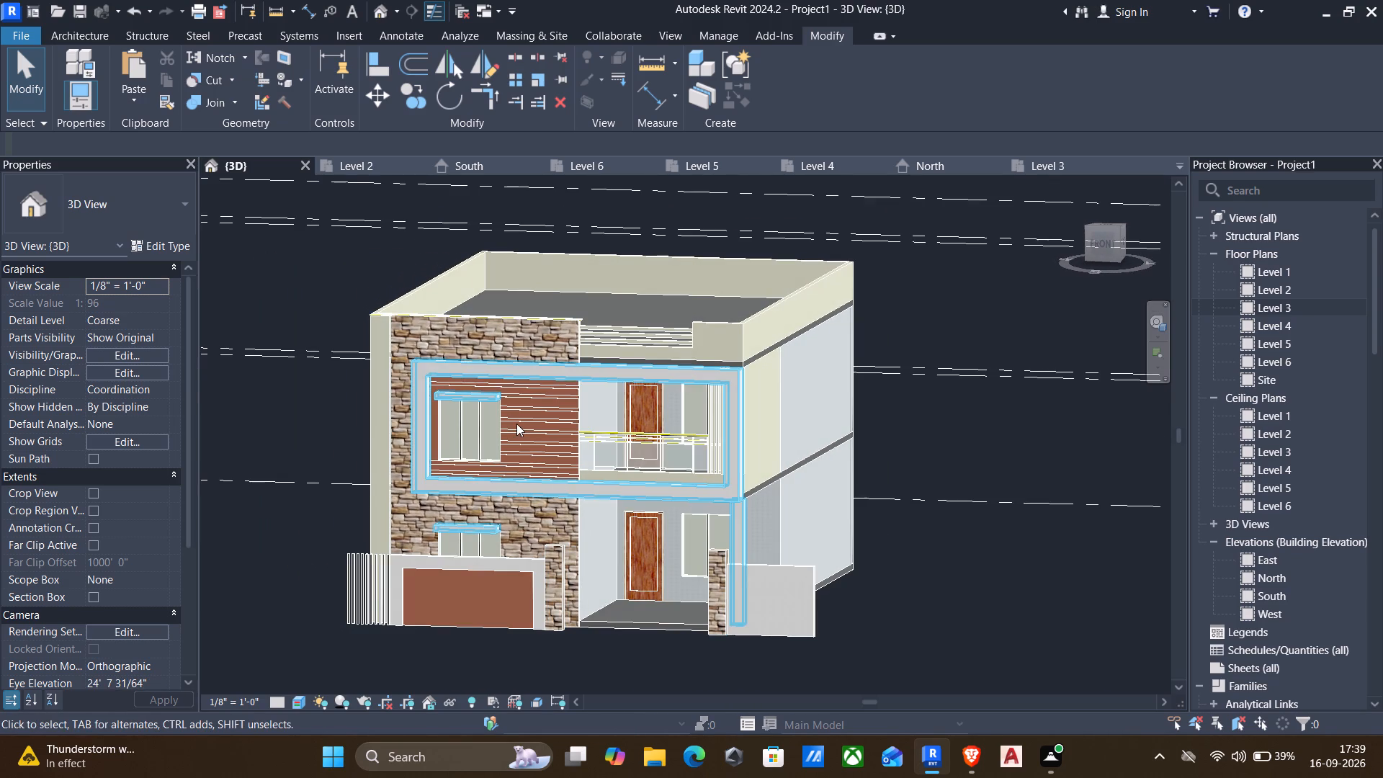
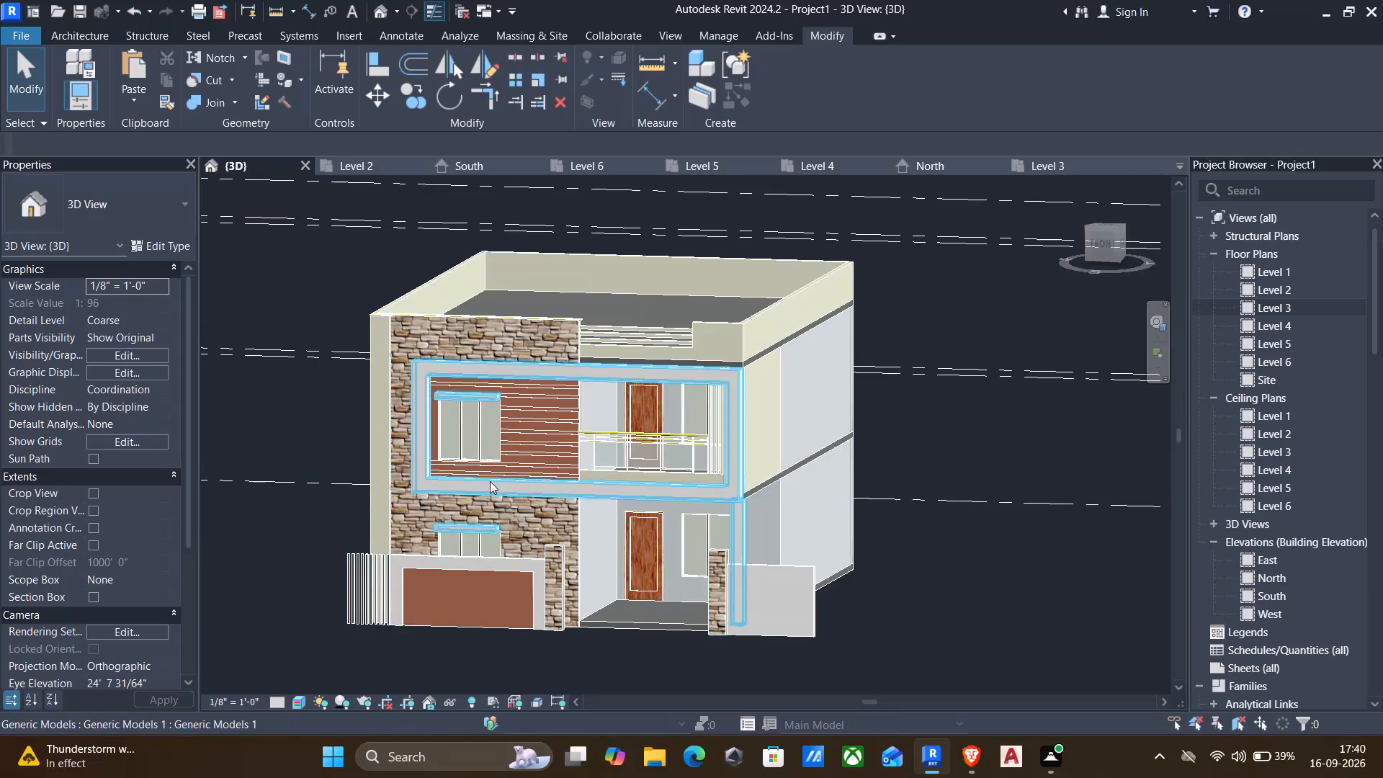
Examine the completed house front in 3D, straight on and from raised angles towards both side walls, including the terrace, gate and boundary wall.
{"action": "left_click", "coordinate": [1105, 244]}
{"action": "scroll", "coordinate": [676, 558], "scroll_direction": "up", "scroll_amount": 4}
{"action": "scroll", "coordinate": [599, 429], "scroll_direction": "up", "scroll_amount": 2}
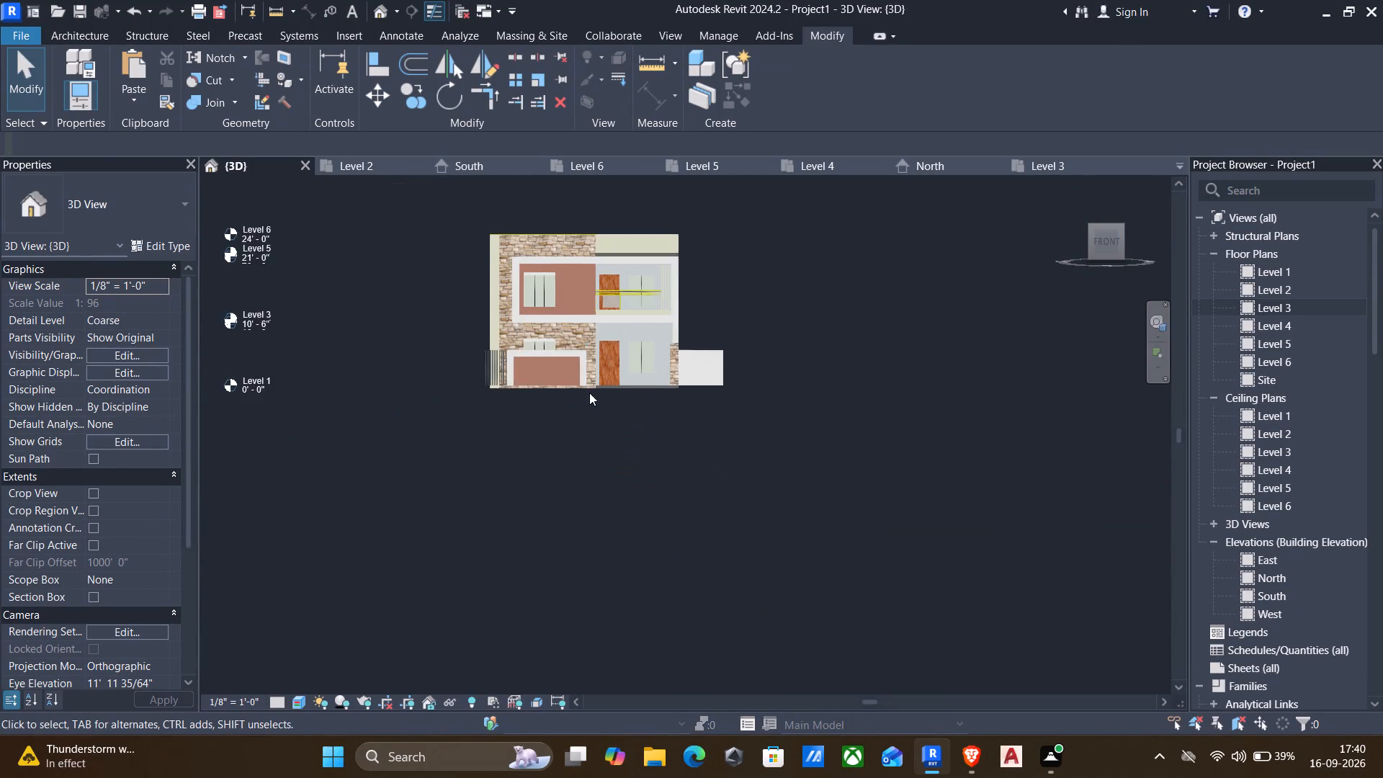
{"action": "scroll", "coordinate": [589, 393], "scroll_direction": "up", "scroll_amount": 2}
{"action": "middle_click_drag", "start_coordinate": [588, 389], "coordinate": [584, 501]}
{"action": "scroll", "coordinate": [336, 312], "scroll_direction": "up", "scroll_amount": 3}
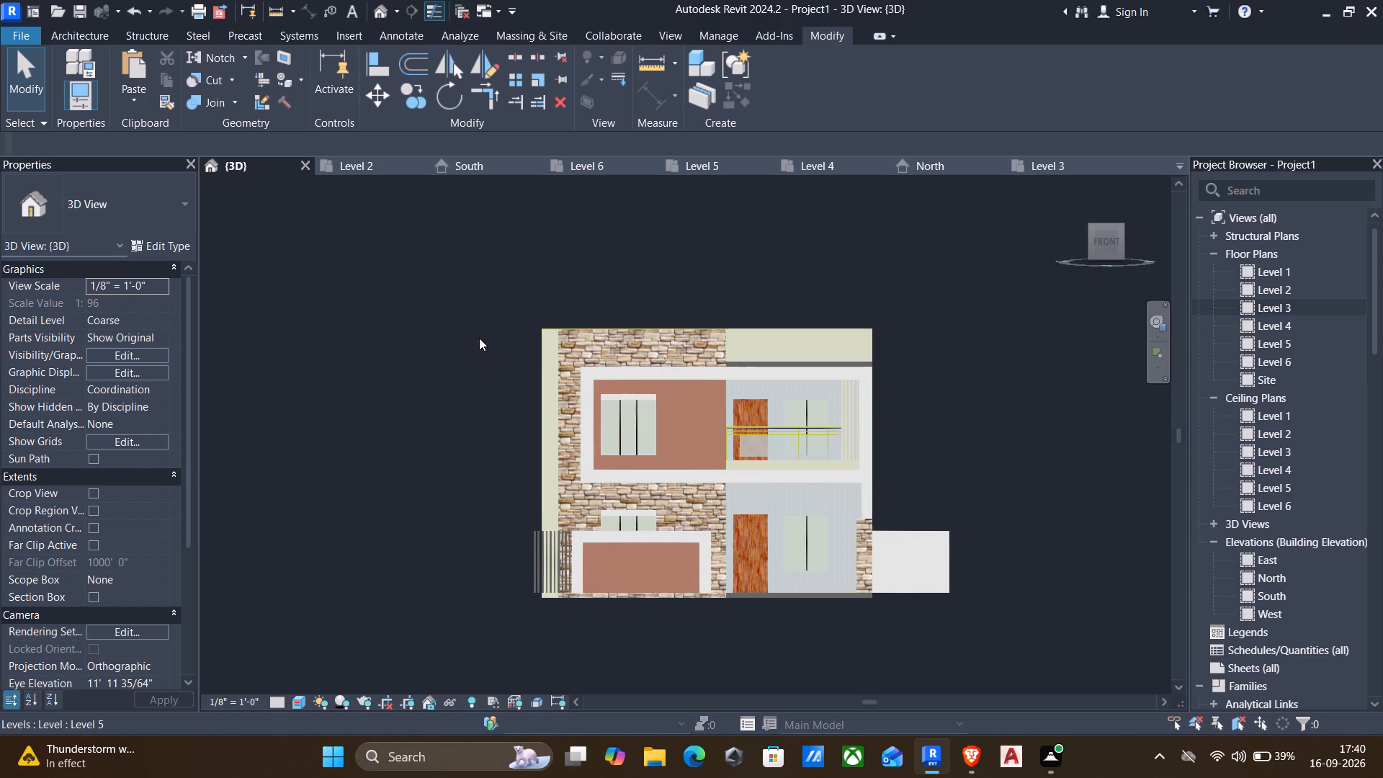
{"action": "middle_click_drag", "start_coordinate": [479, 358], "coordinate": [513, 416], "text": "shift"}
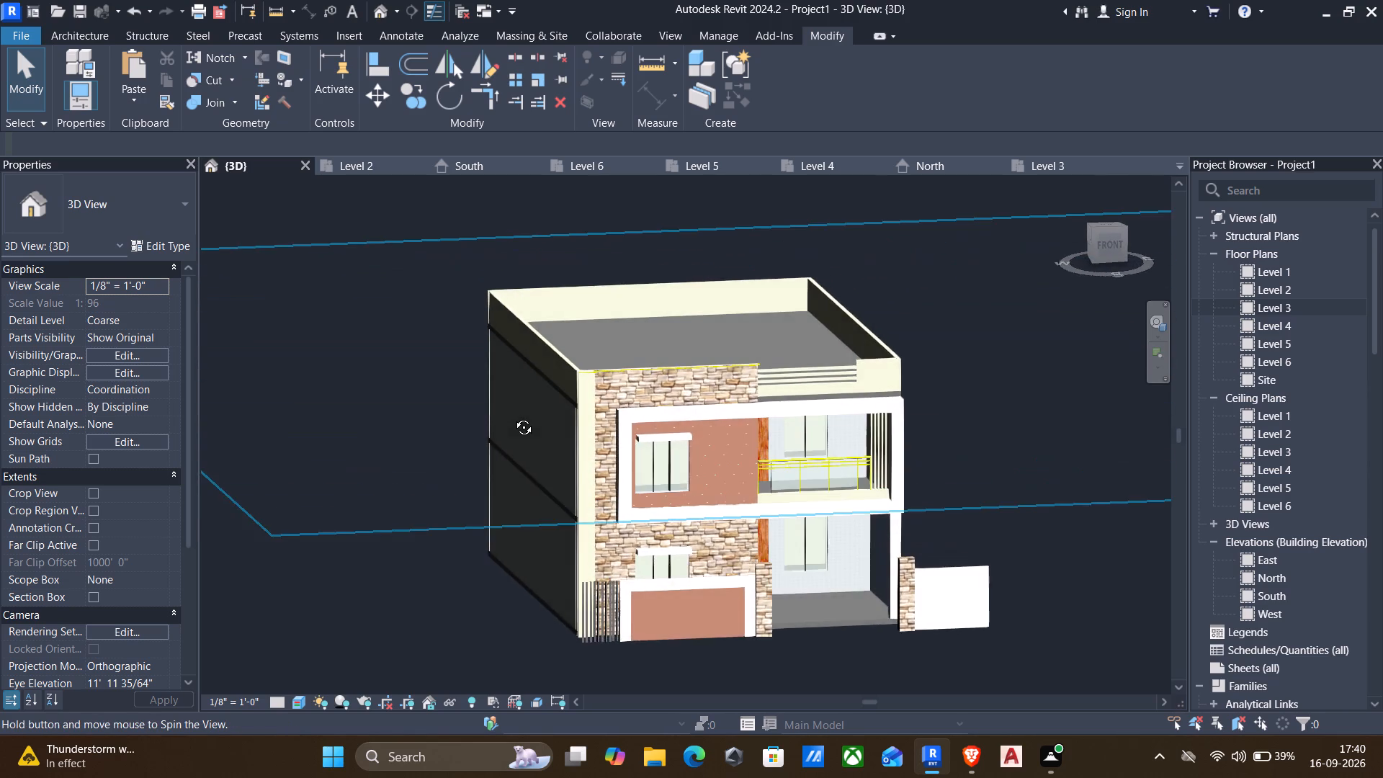
{"action": "middle_click_drag", "start_coordinate": [513, 416], "coordinate": [466, 418], "text": "shift"}
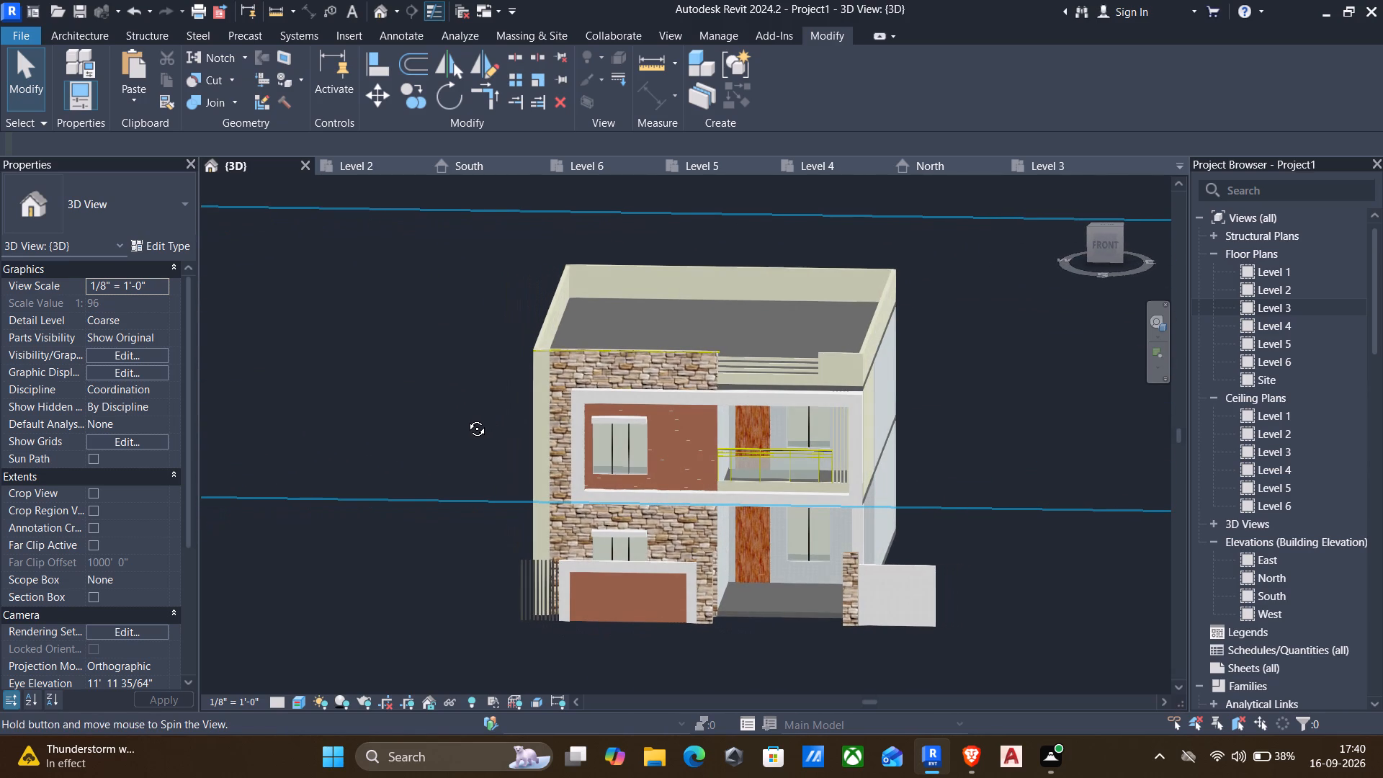
{"action": "middle_click_drag", "start_coordinate": [466, 418], "coordinate": [466, 394], "text": "shift"}
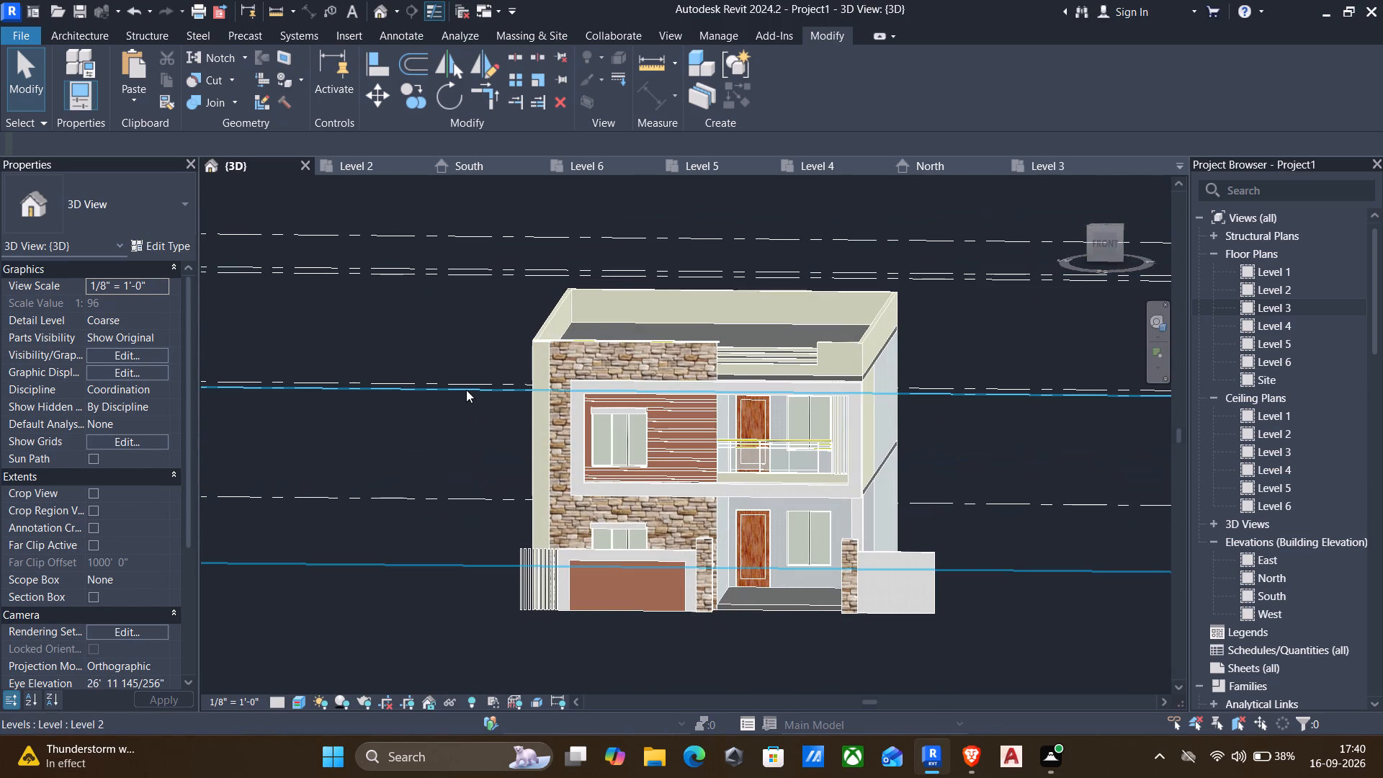
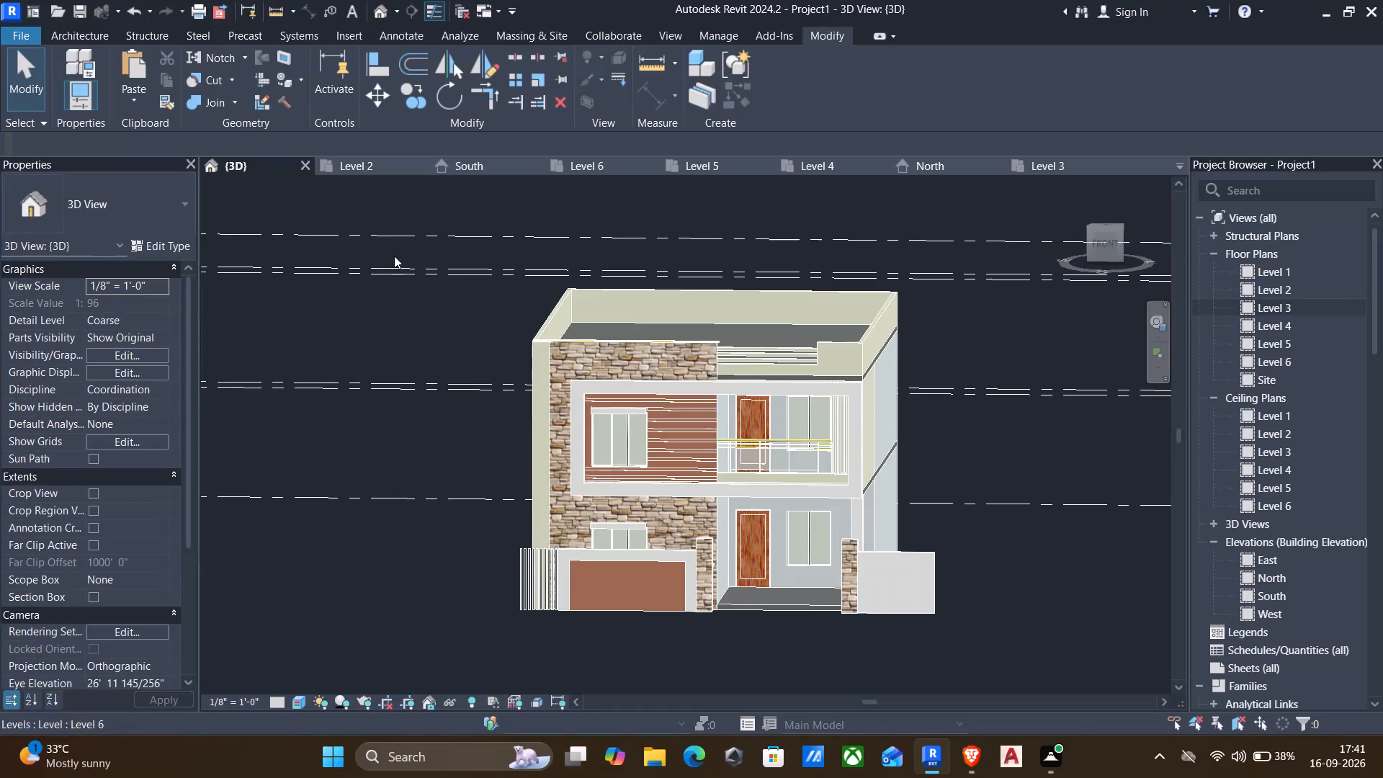
Examine the house in 3D from the front and from raised angles towards the terrace side wall, including the gate and boundary wall.
{"action": "scroll", "coordinate": [436, 328], "scroll_direction": "down", "scroll_amount": 2}
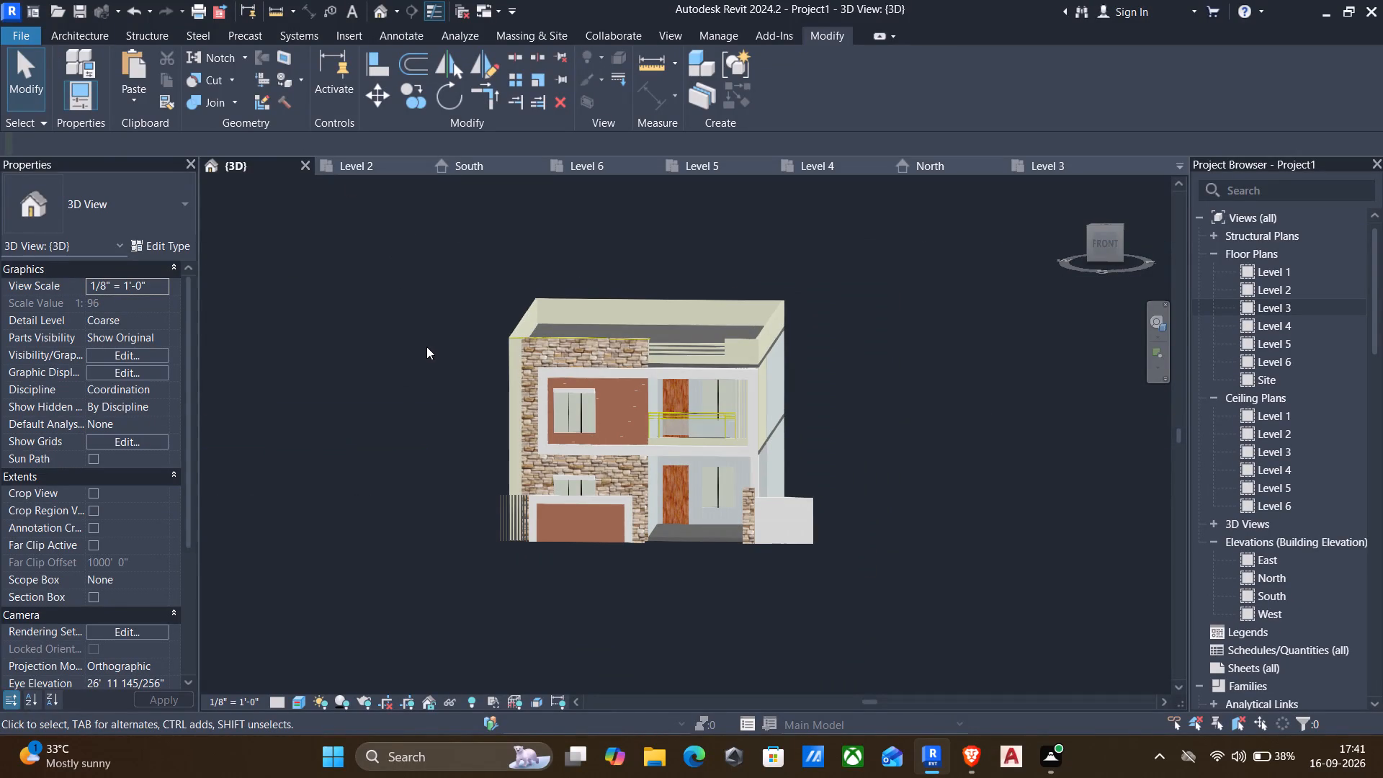
{"action": "middle_click_drag", "start_coordinate": [426, 354], "coordinate": [398, 357], "text": "shift"}
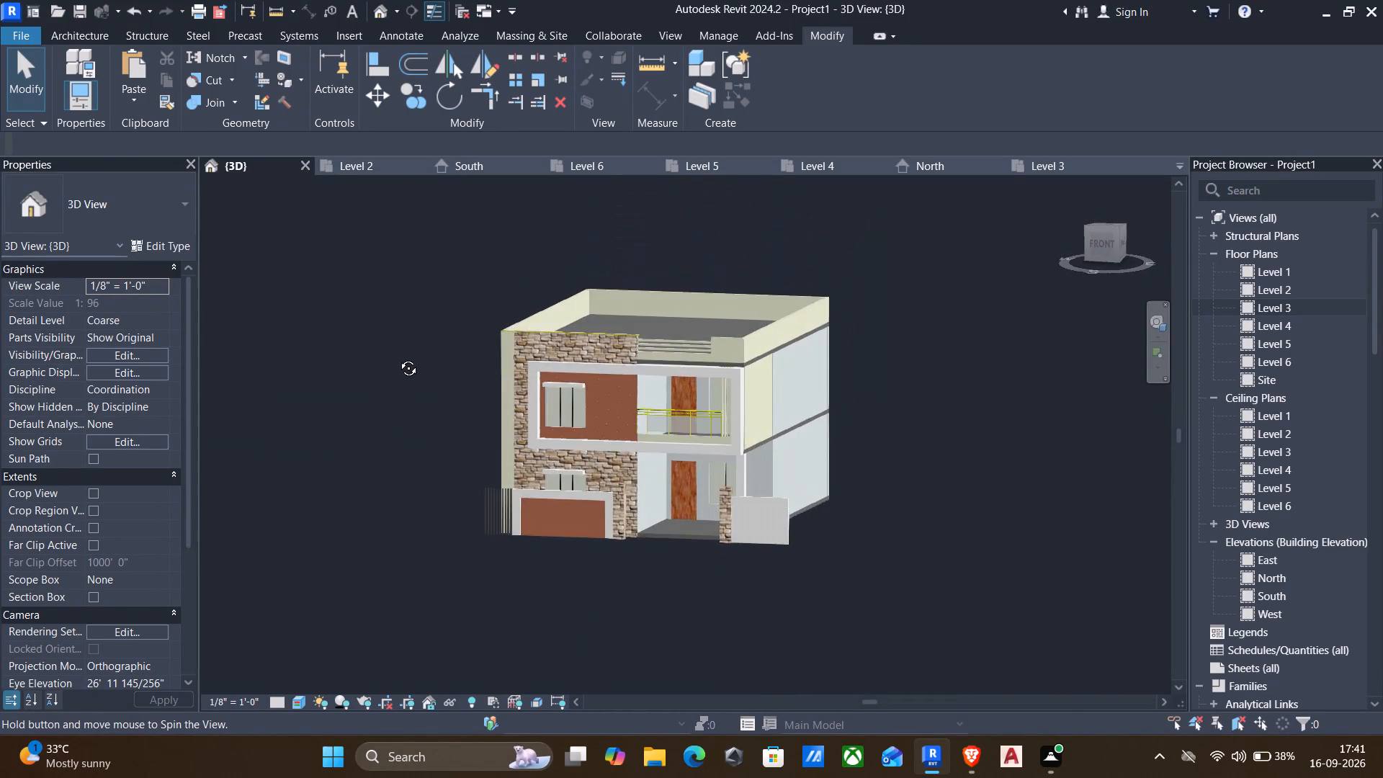
{"action": "middle_click_drag", "start_coordinate": [398, 357], "coordinate": [414, 351], "text": "shift"}
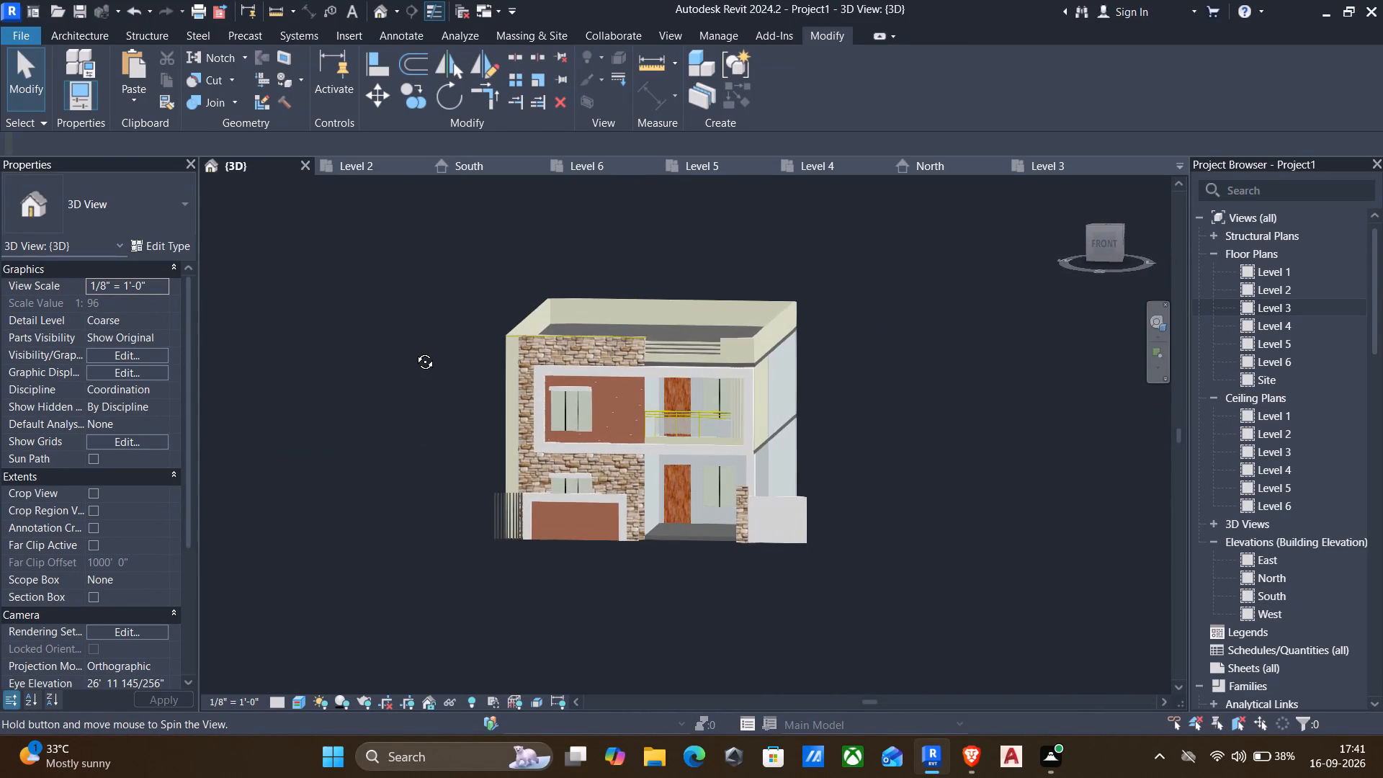
{"action": "middle_click_drag", "start_coordinate": [414, 351], "coordinate": [399, 367], "text": "shift"}
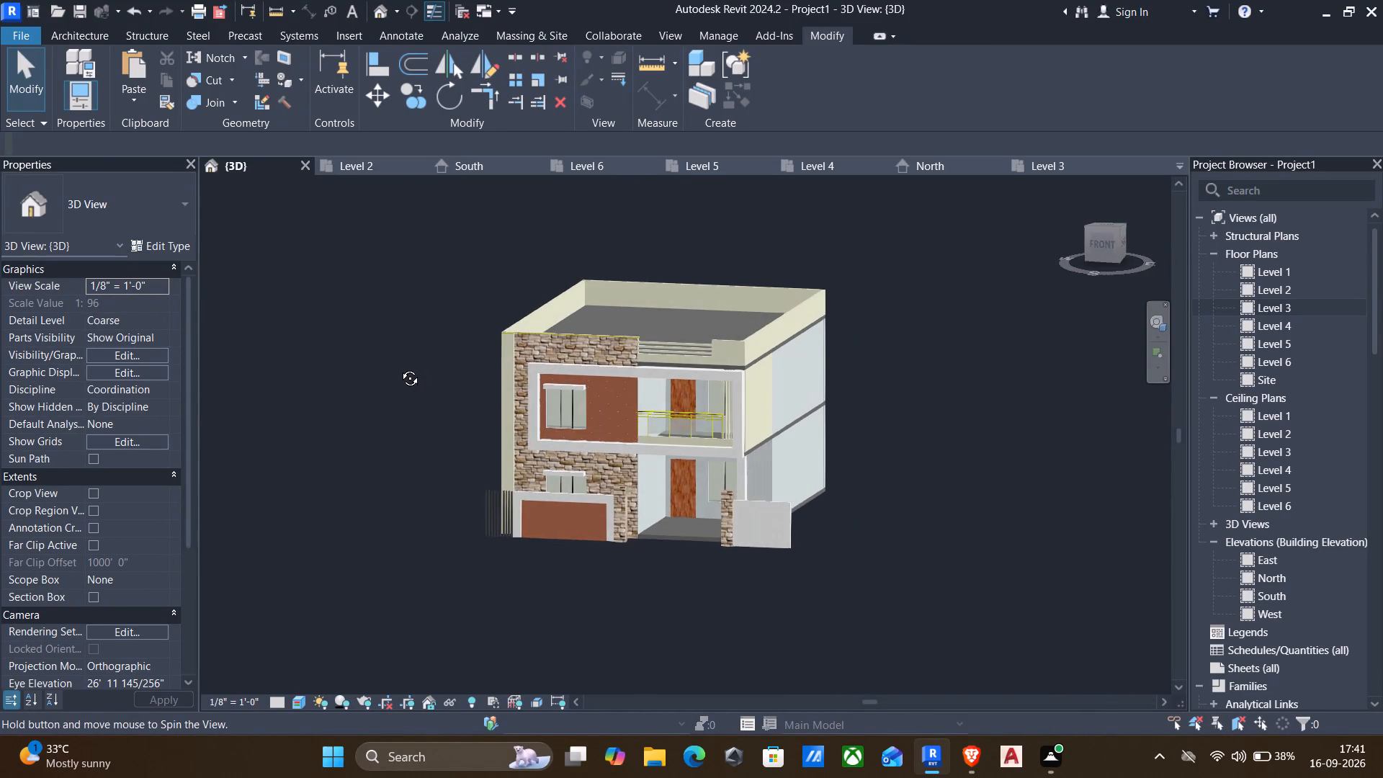
{"action": "middle_click_drag", "start_coordinate": [399, 367], "coordinate": [395, 368], "text": "shift"}
{"action": "scroll", "coordinate": [701, 569], "scroll_direction": "up", "scroll_amount": 2}
{"action": "middle_click_drag", "start_coordinate": [701, 572], "coordinate": [668, 622]}
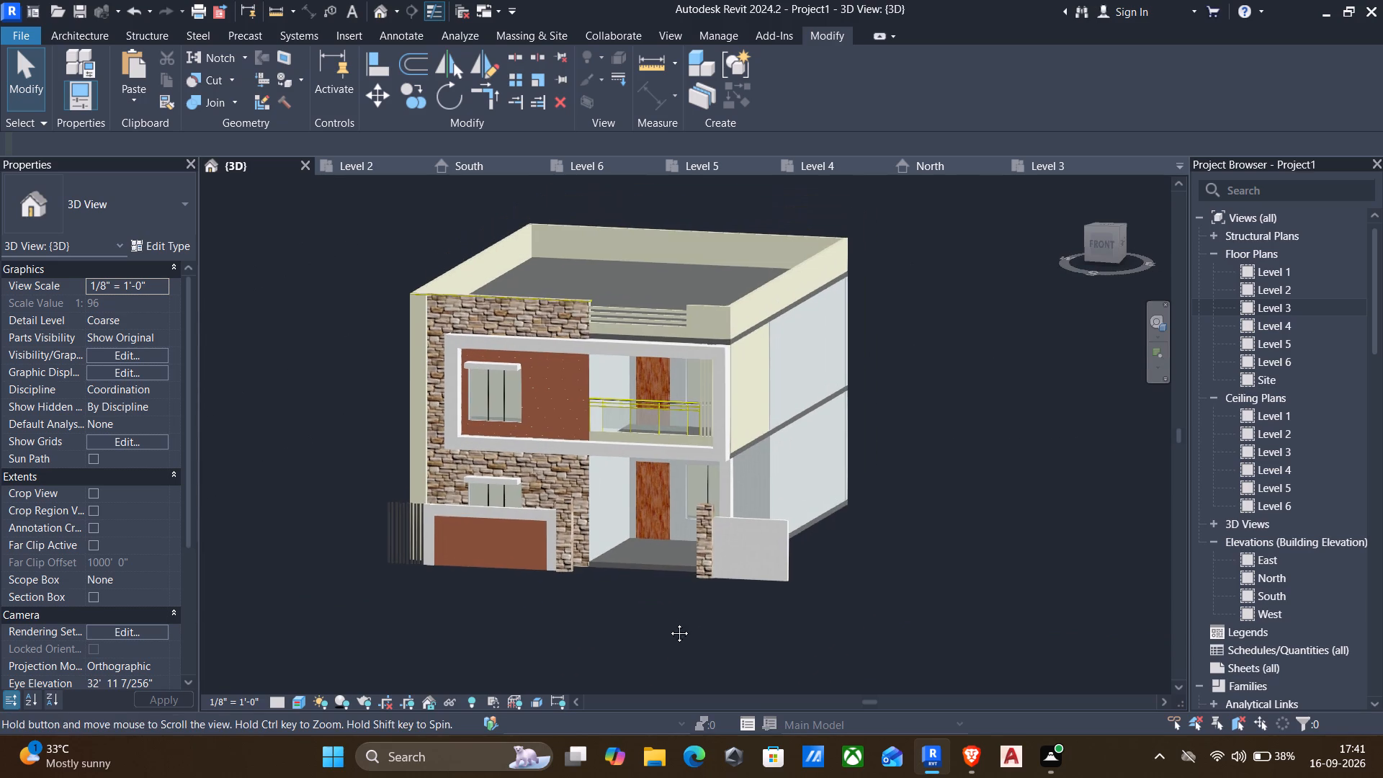
{"action": "middle_click_drag", "start_coordinate": [668, 622], "coordinate": [665, 627]}
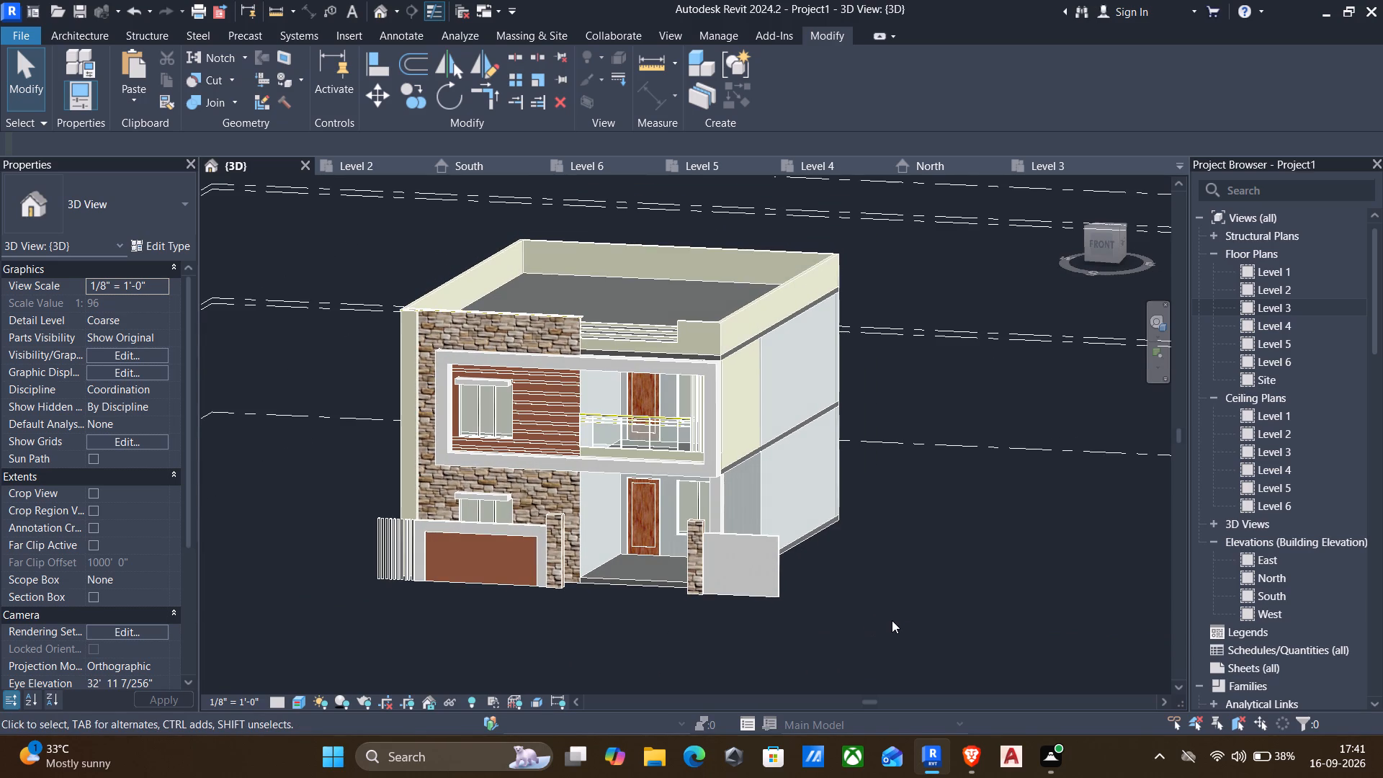
{"action": "middle_click_drag", "start_coordinate": [892, 621], "coordinate": [847, 625], "text": "shift"}
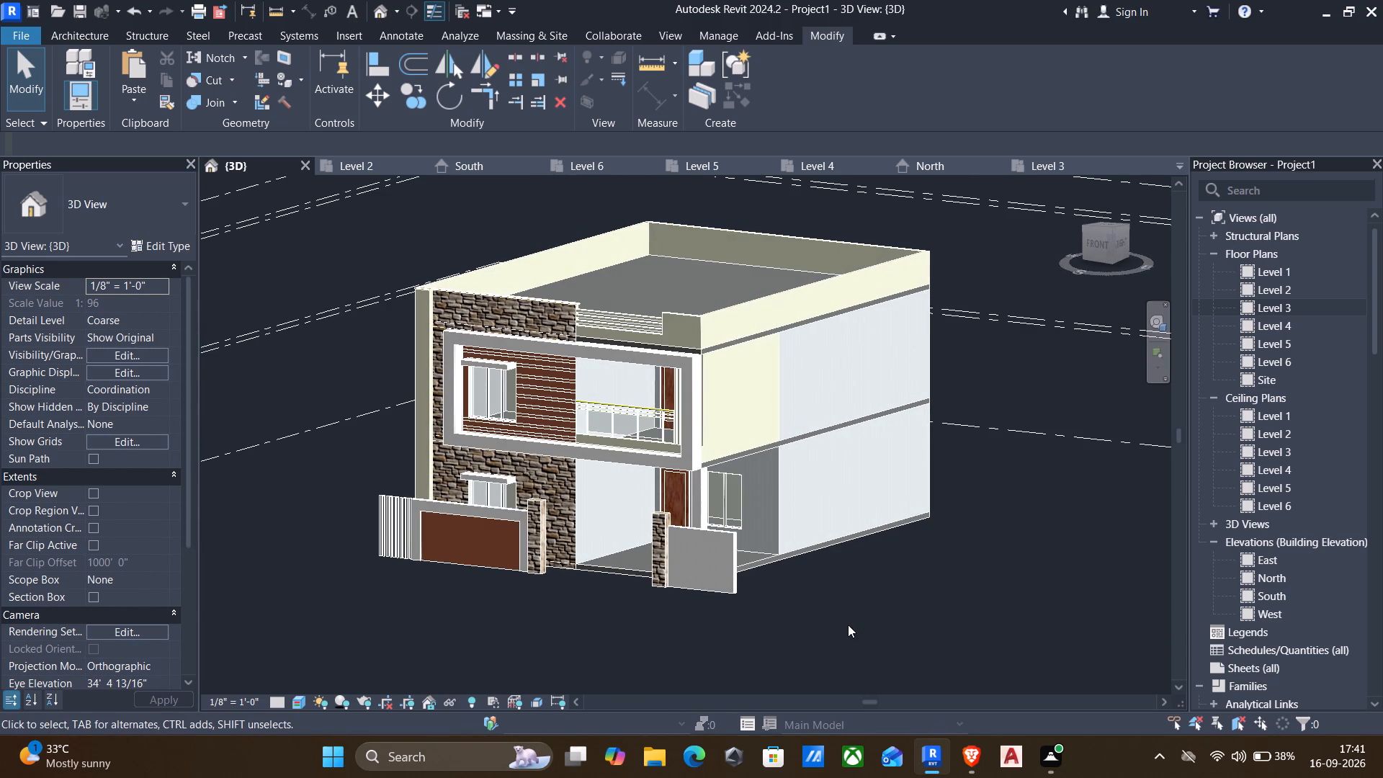
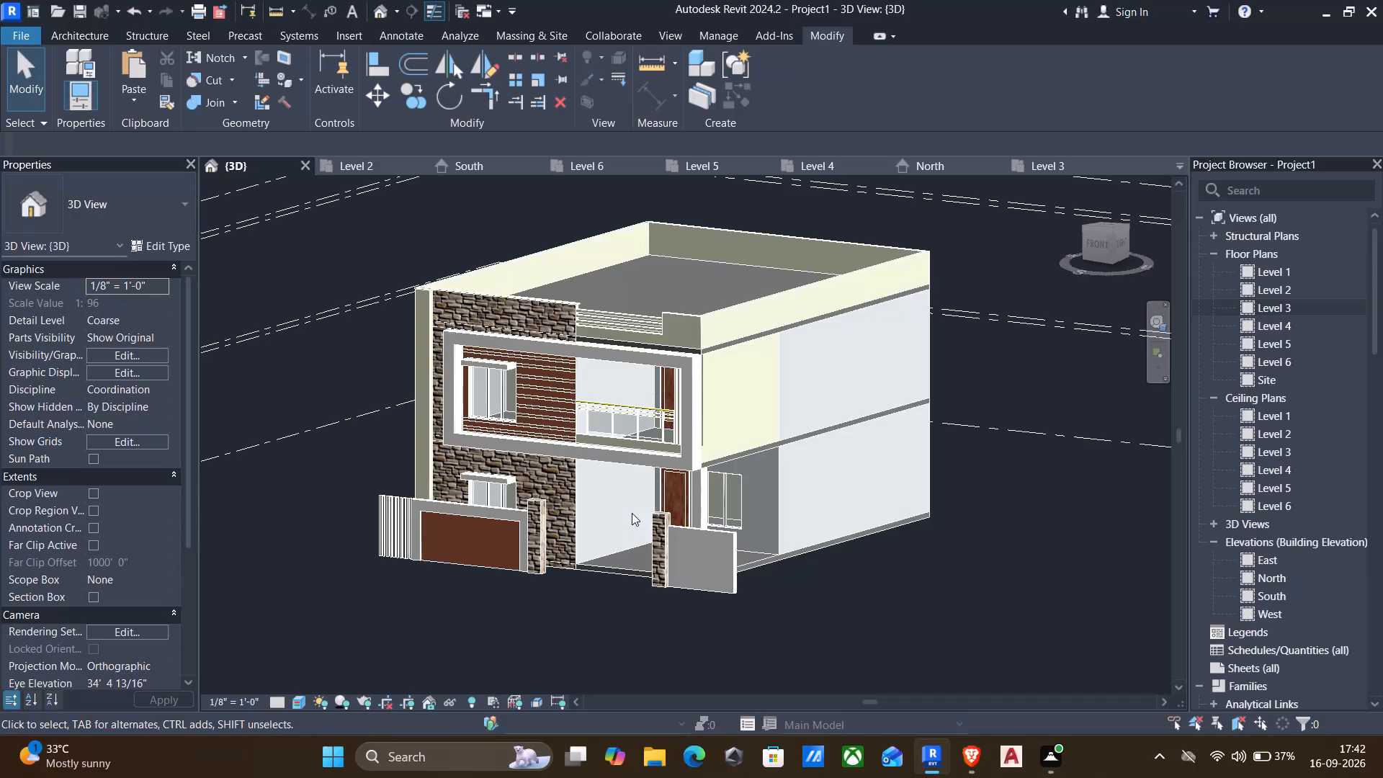
Set the print range to the visible portion of the current window and examine the enlarged print preview of the angled 3D view.
{"action": "key", "text": "ctrl+p"}
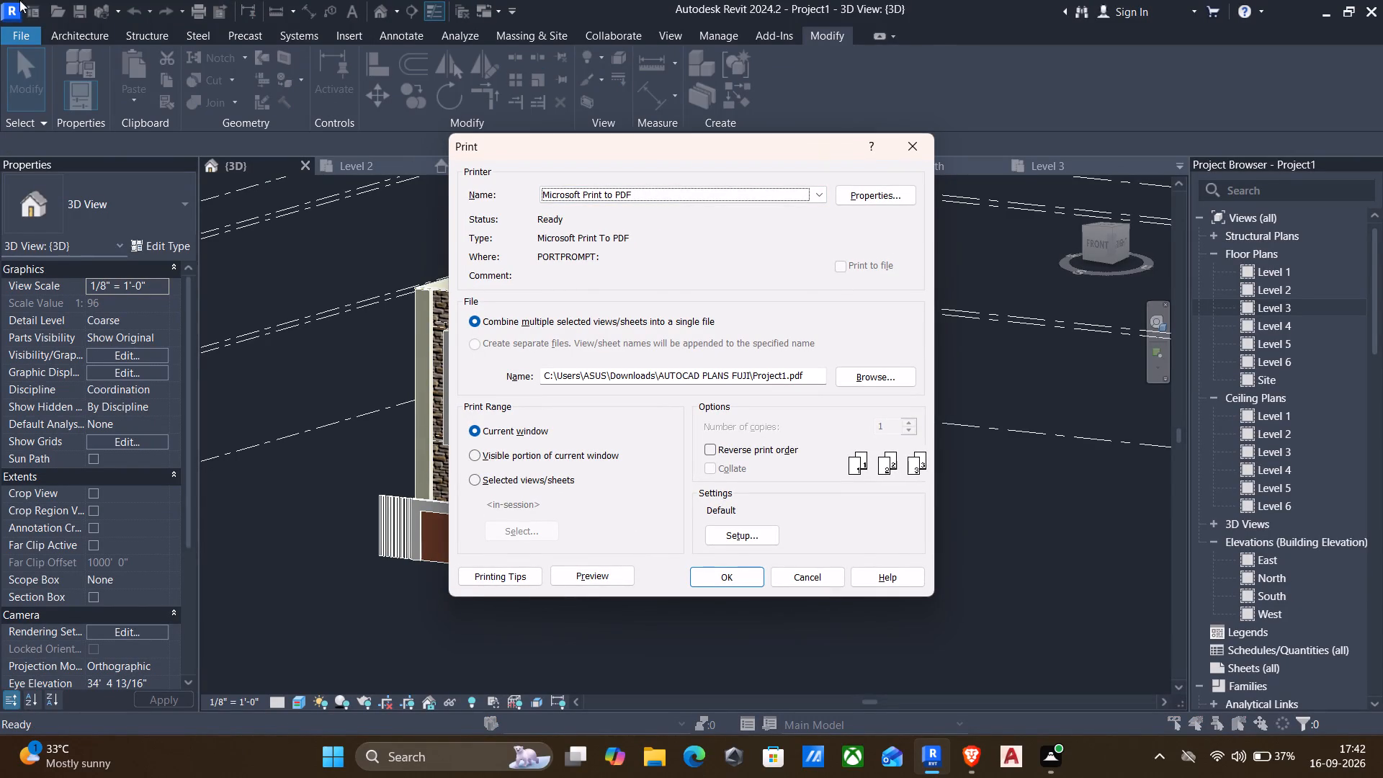
{"action": "left_click", "coordinate": [471, 453]}
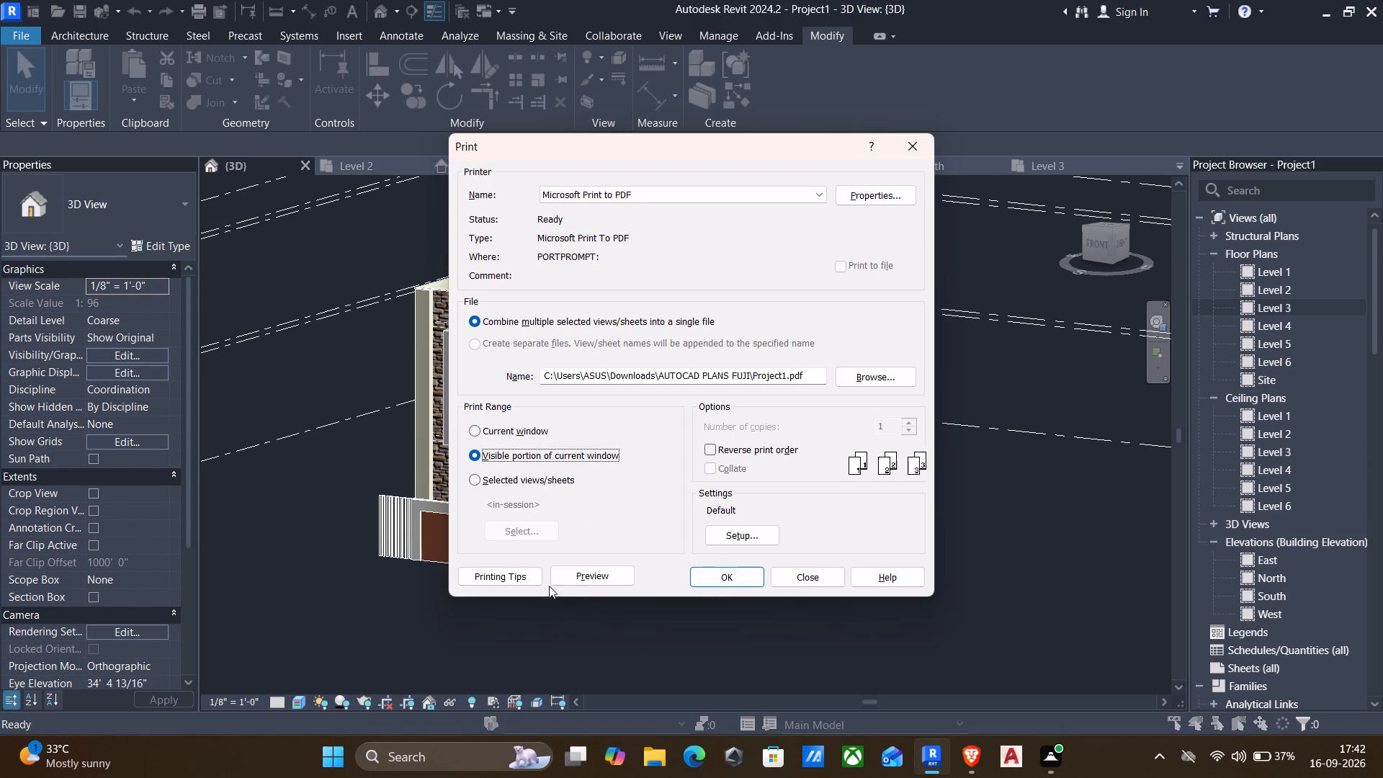
{"action": "left_click", "coordinate": [576, 581]}
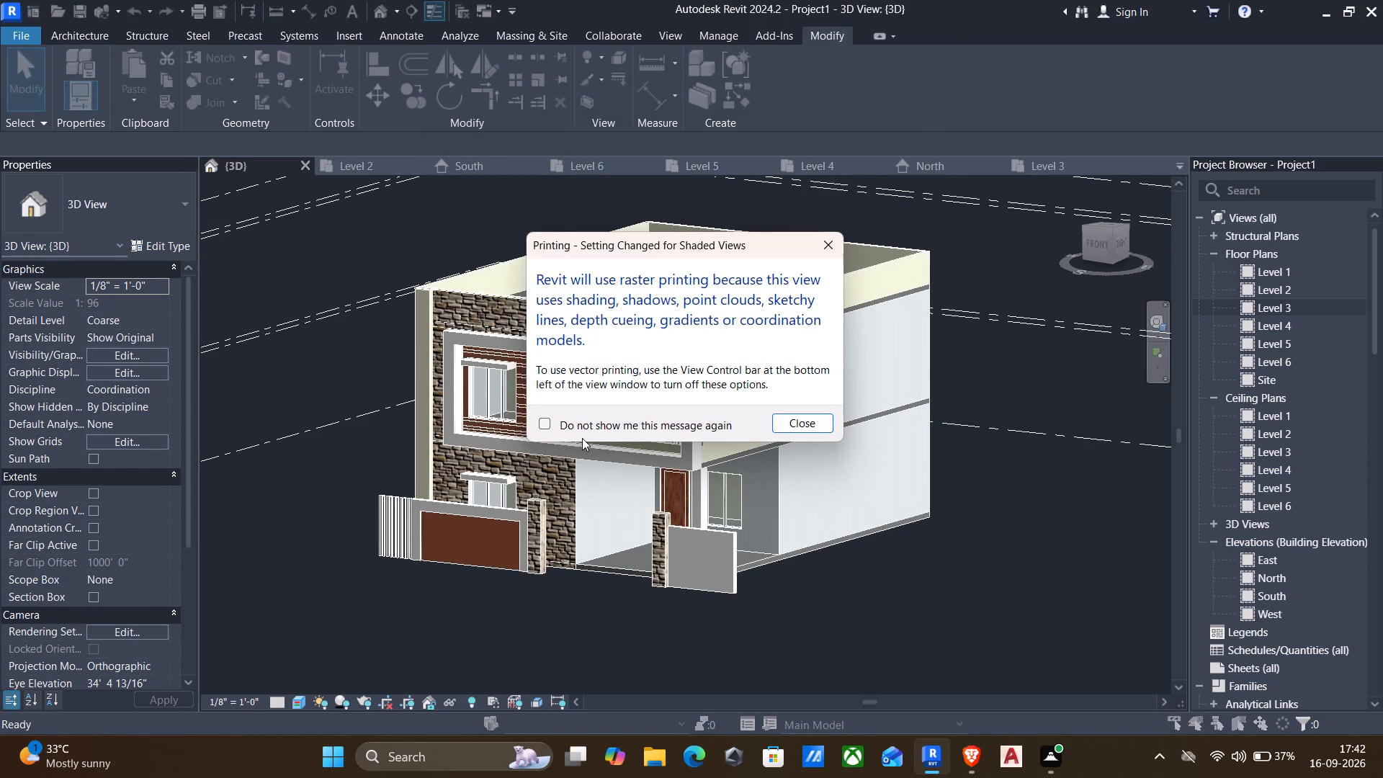
{"action": "left_click", "coordinate": [801, 429]}
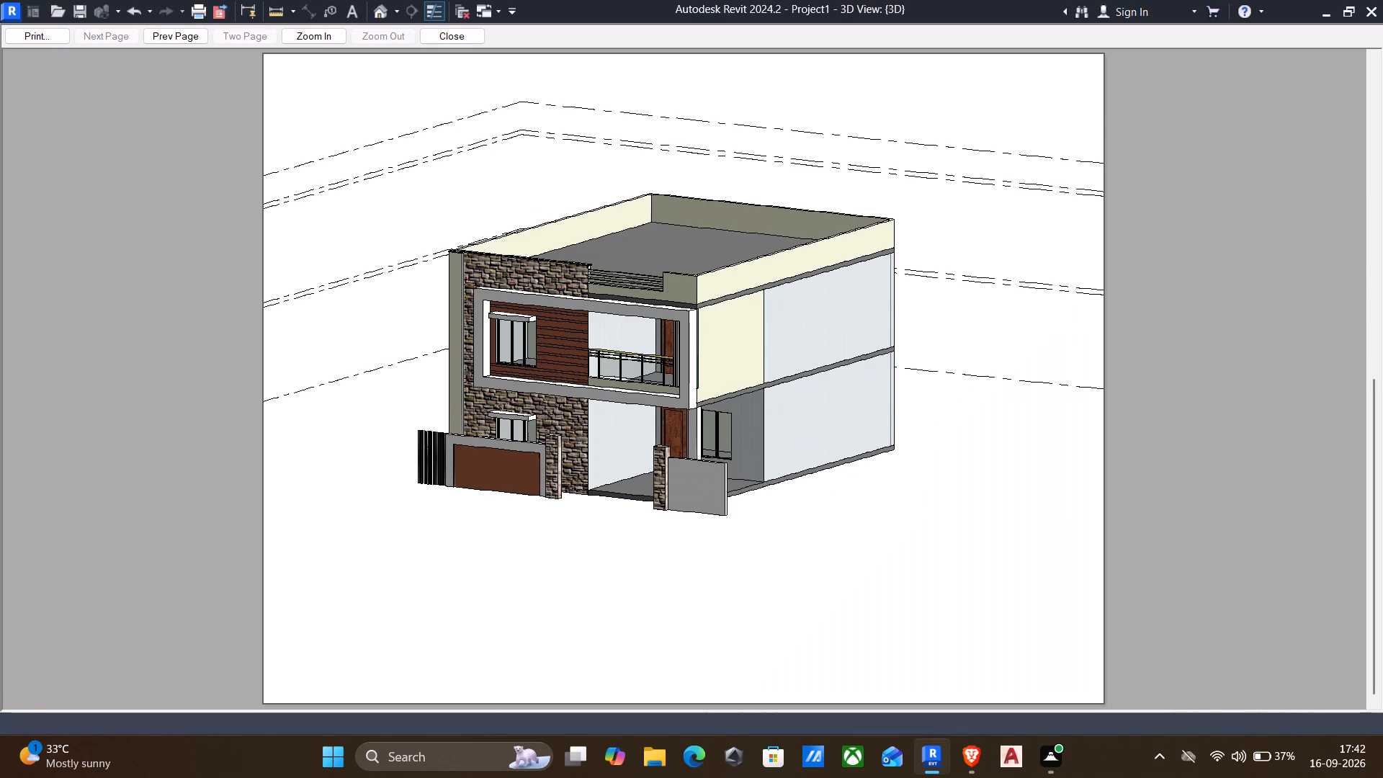
{"action": "scroll", "coordinate": [756, 412], "scroll_direction": "up", "scroll_amount": 5}
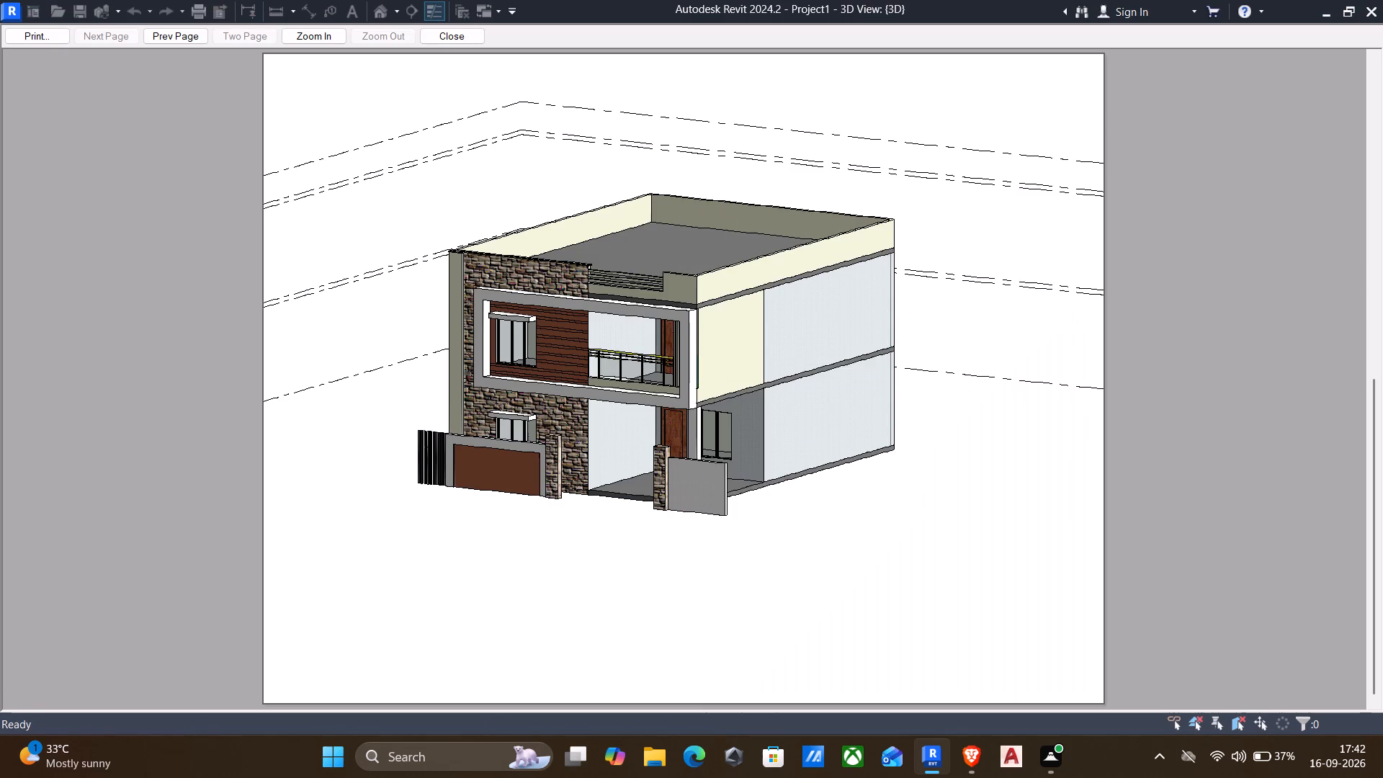
{"action": "scroll", "coordinate": [734, 412], "scroll_direction": "up", "scroll_amount": 3}
{"action": "scroll", "coordinate": [679, 385], "scroll_direction": "up", "scroll_amount": 4}
{"action": "scroll", "coordinate": [679, 385], "scroll_direction": "up", "scroll_amount": 7, "text": "ctrl"}
{"action": "scroll", "coordinate": [679, 383], "scroll_direction": "up", "scroll_amount": 7, "text": "shift"}
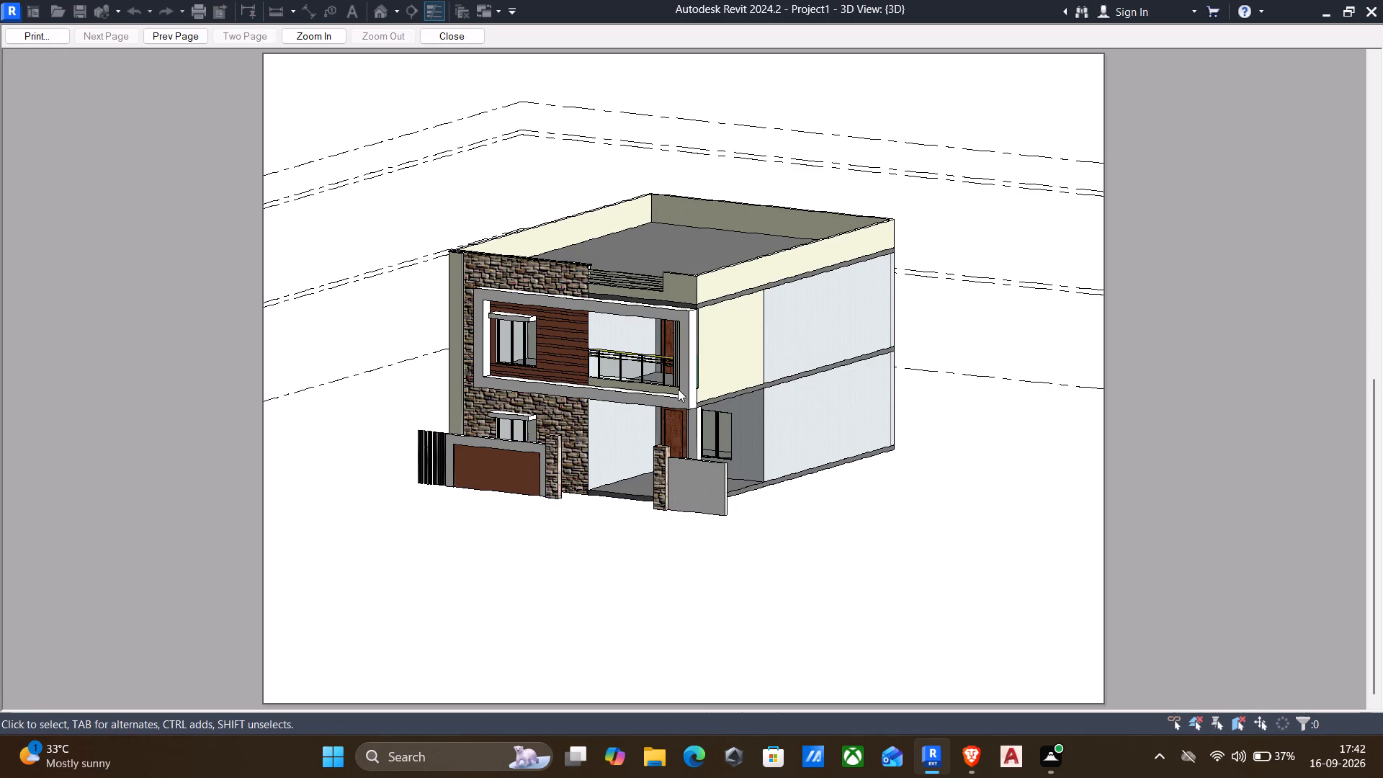
{"action": "left_click", "coordinate": [296, 36]}
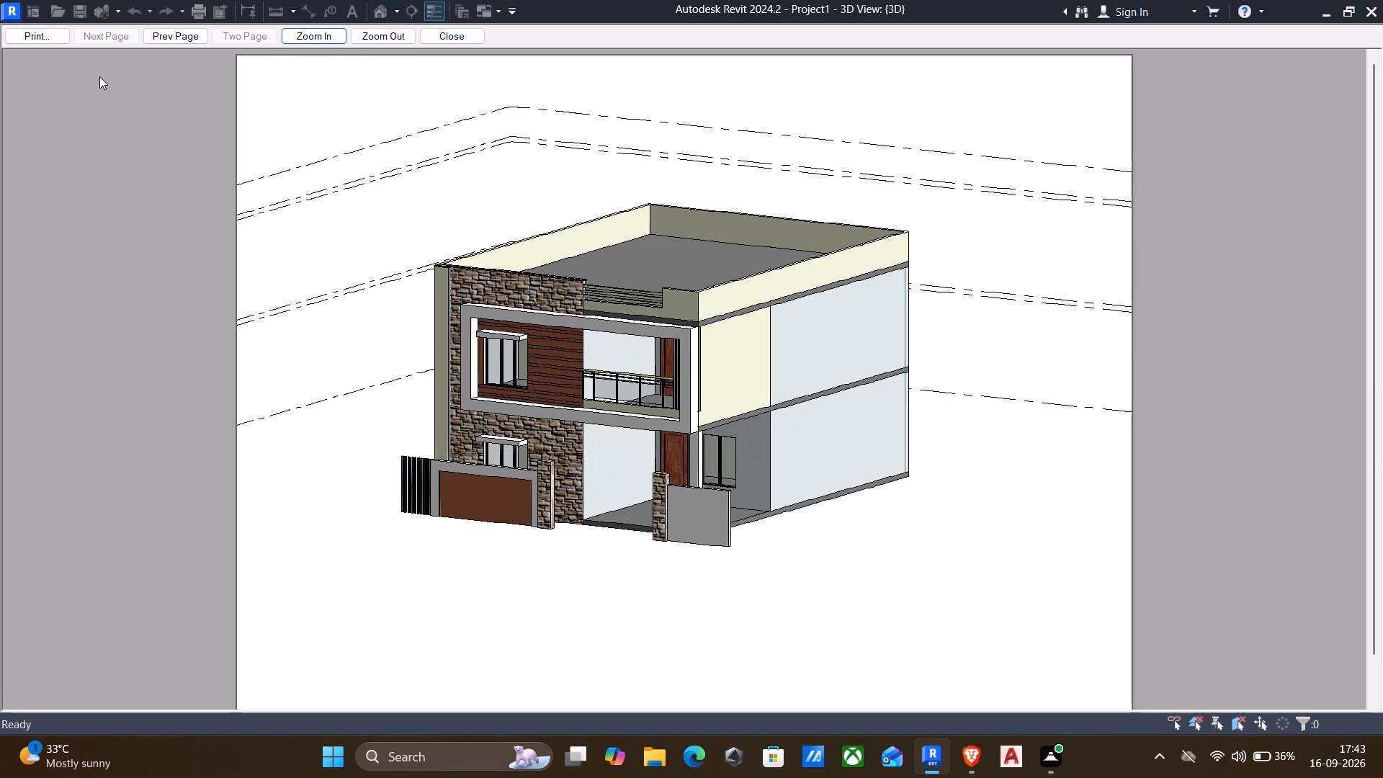
{"action": "left_click", "coordinate": [315, 32]}
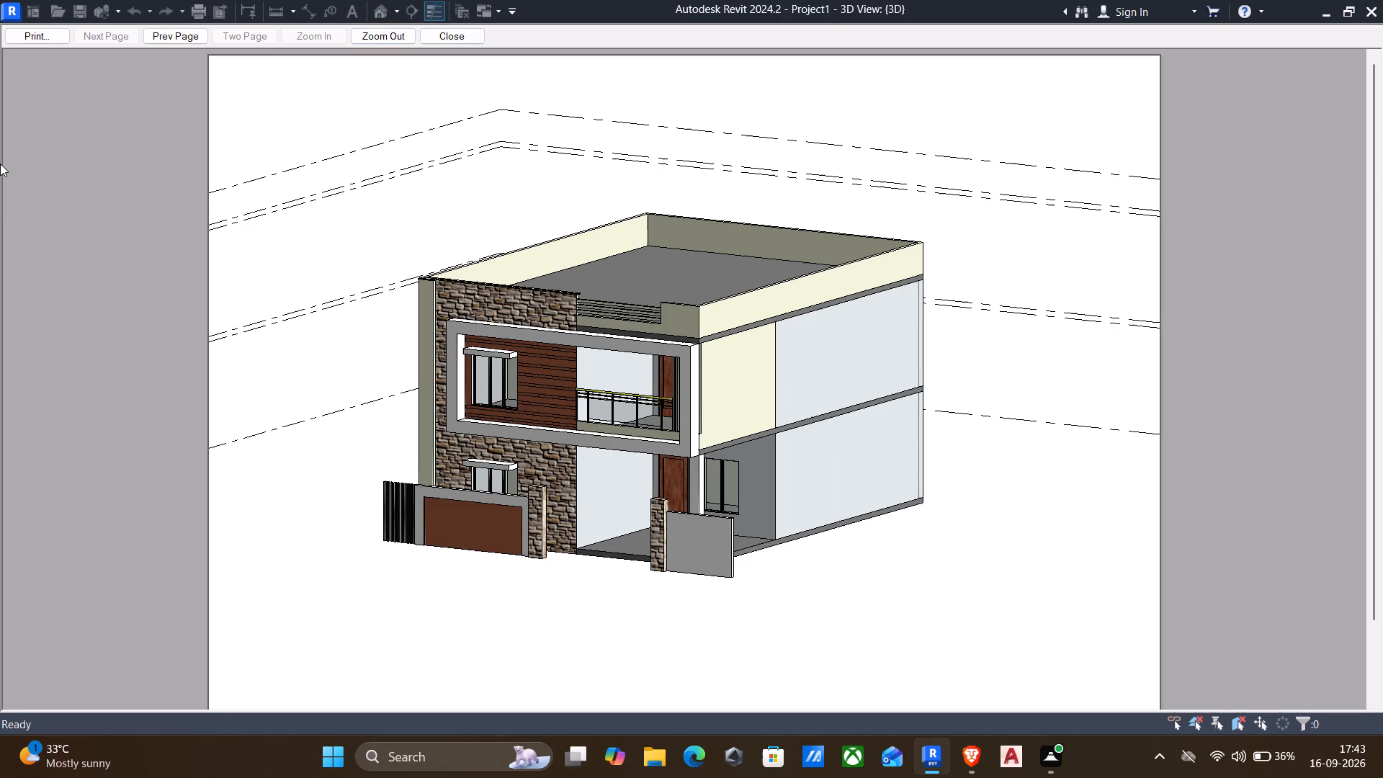
{"action": "left_click", "coordinate": [454, 38]}
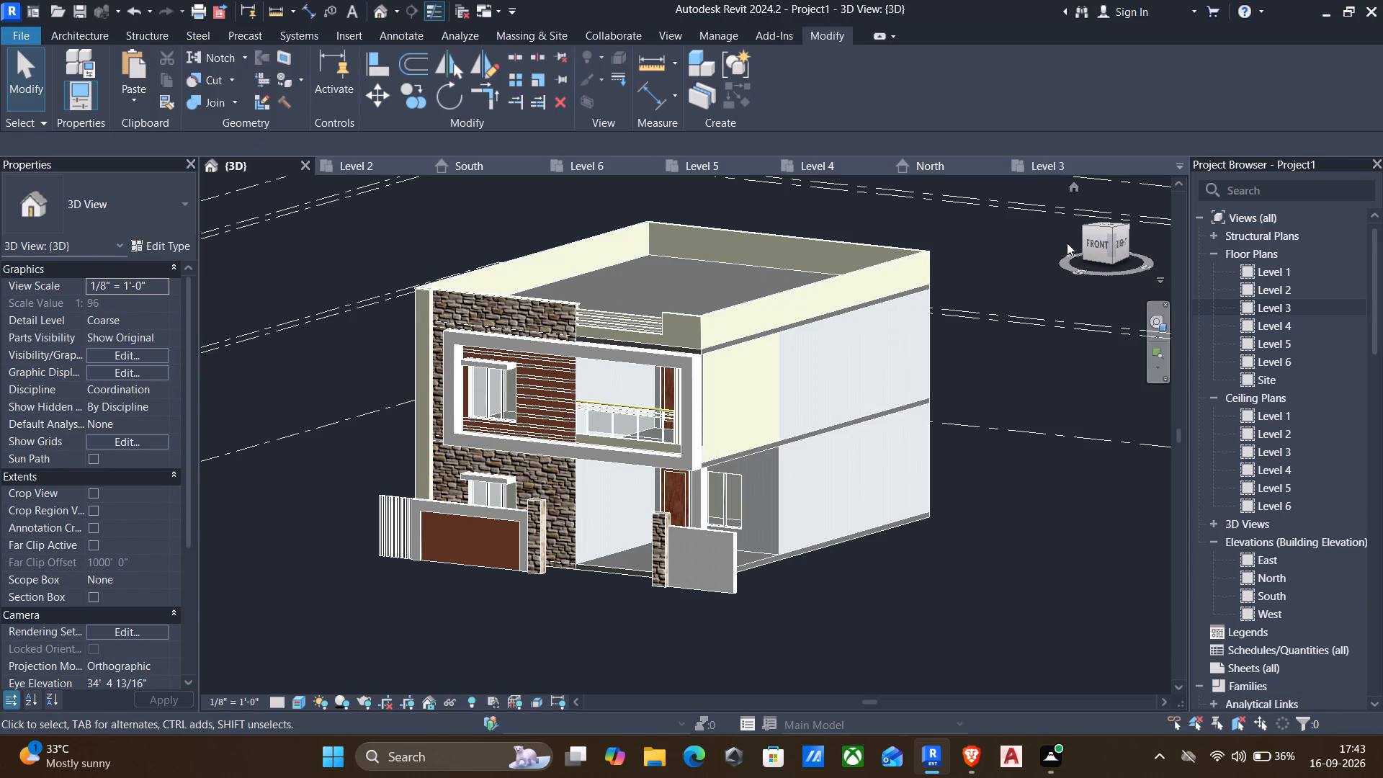
Orient the 3D view to the front of the house and check its enlarged print preview.
{"action": "left_click", "coordinate": [1088, 245]}
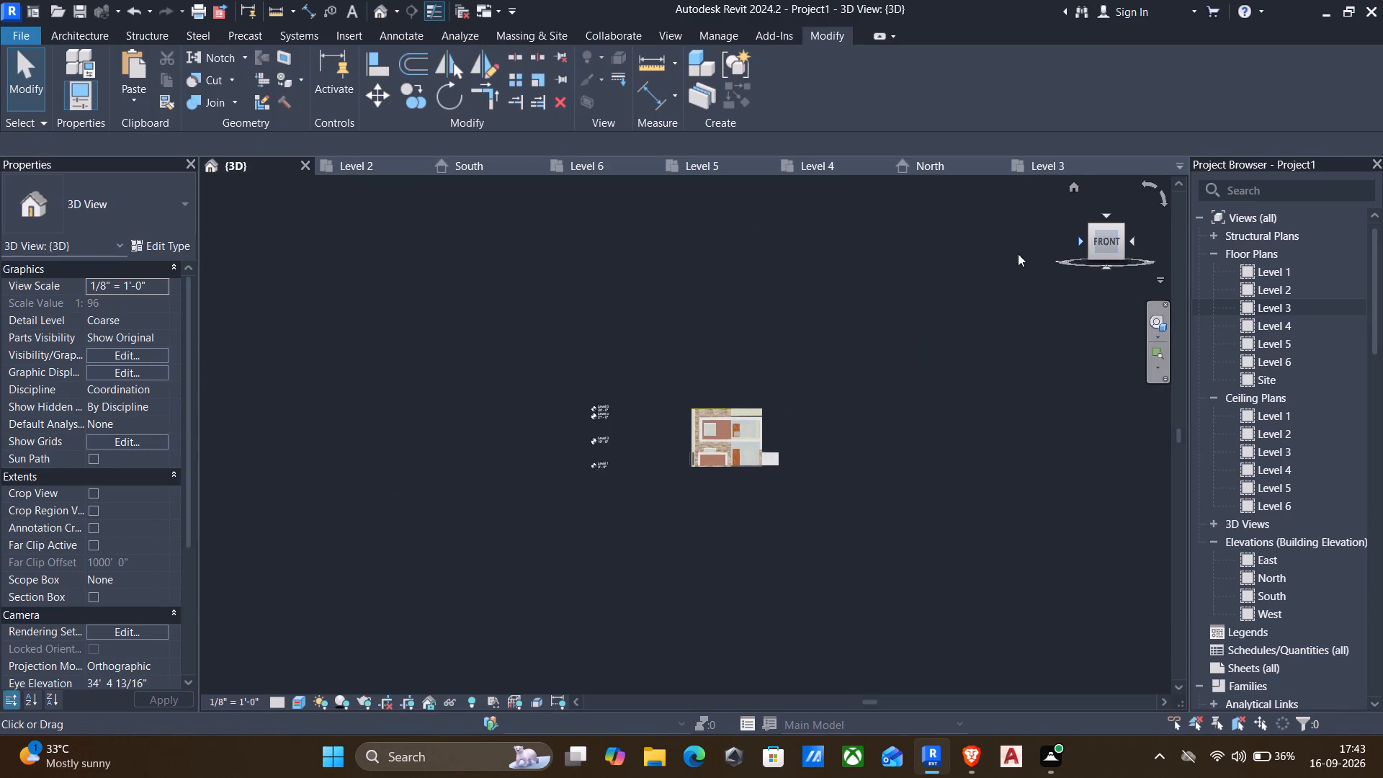
{"action": "scroll", "coordinate": [672, 460], "scroll_direction": "up", "scroll_amount": 5}
{"action": "scroll", "coordinate": [556, 404], "scroll_direction": "up", "scroll_amount": 5}
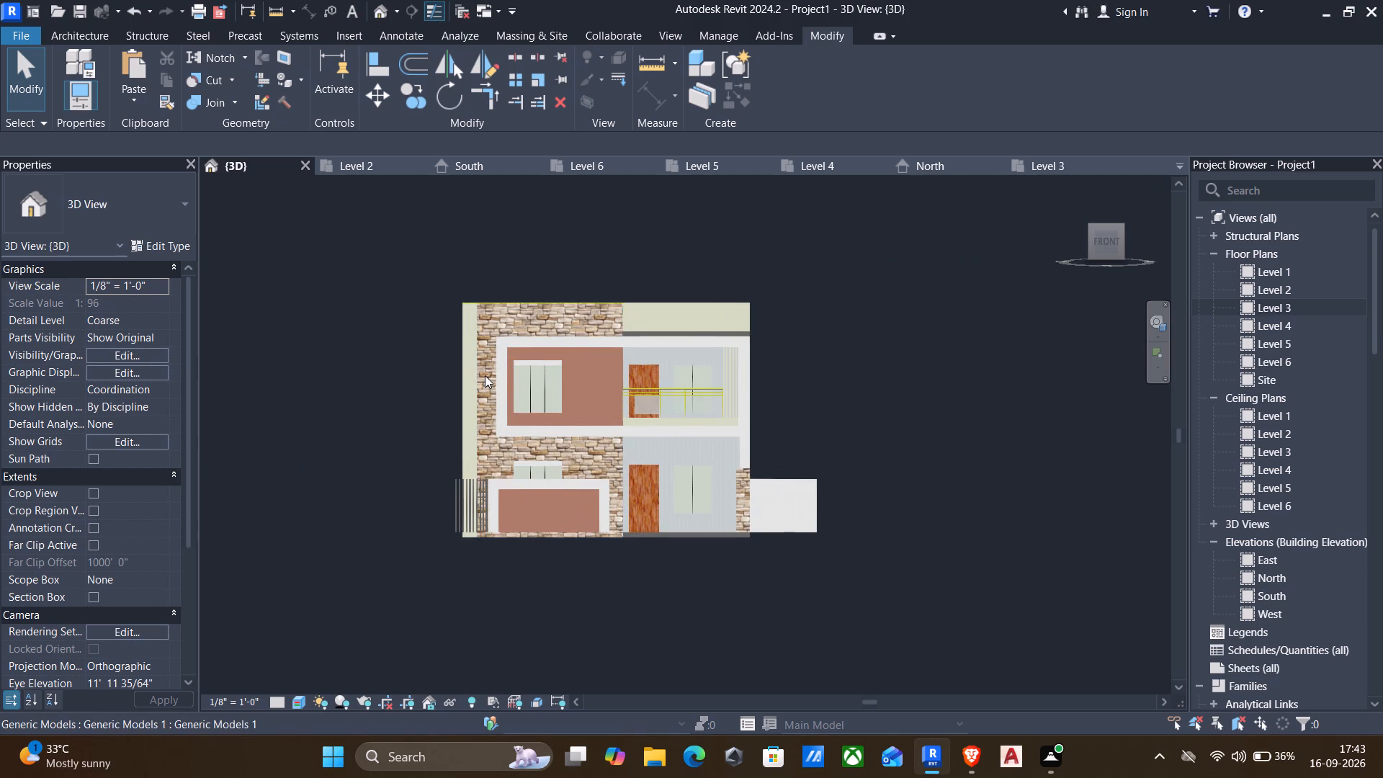
{"action": "scroll", "coordinate": [485, 375], "scroll_direction": "up", "scroll_amount": 1}
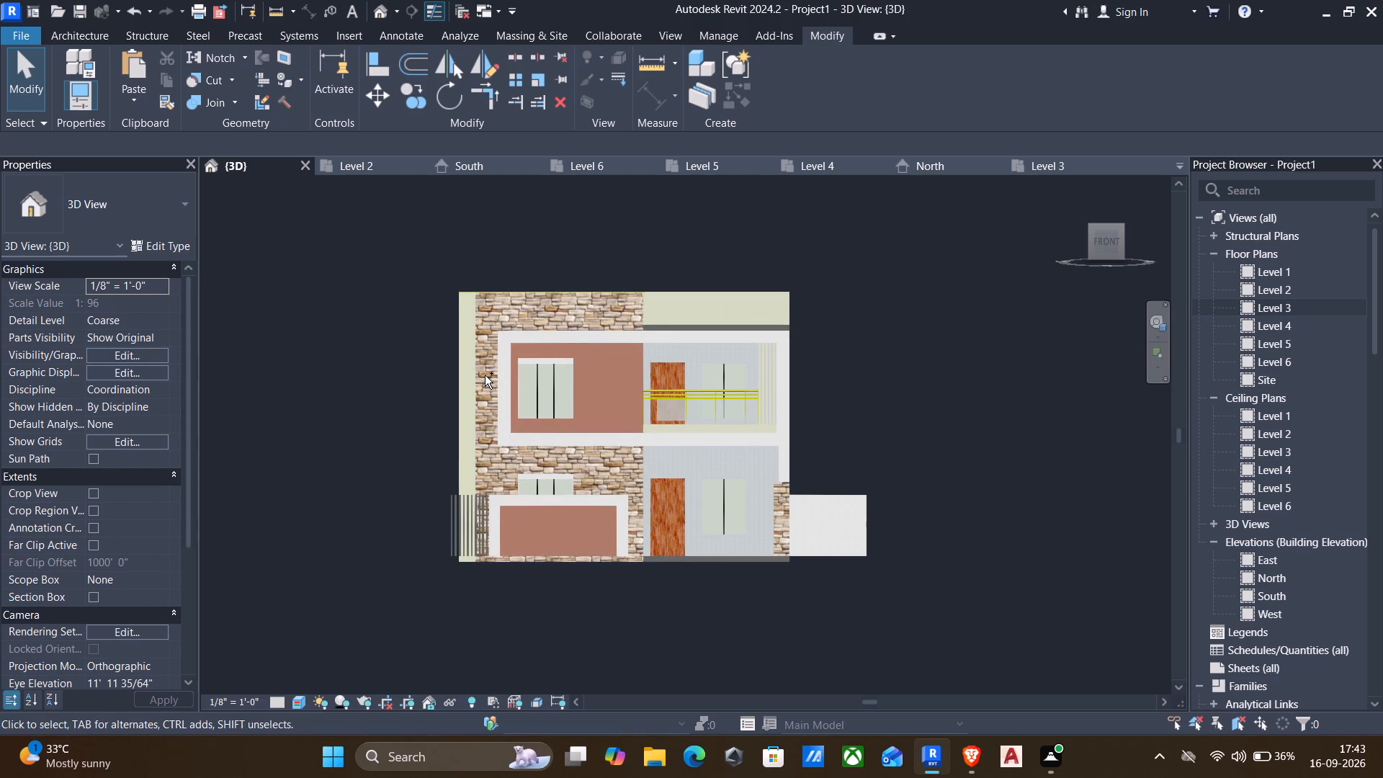
{"action": "key", "text": "ctrl+p"}
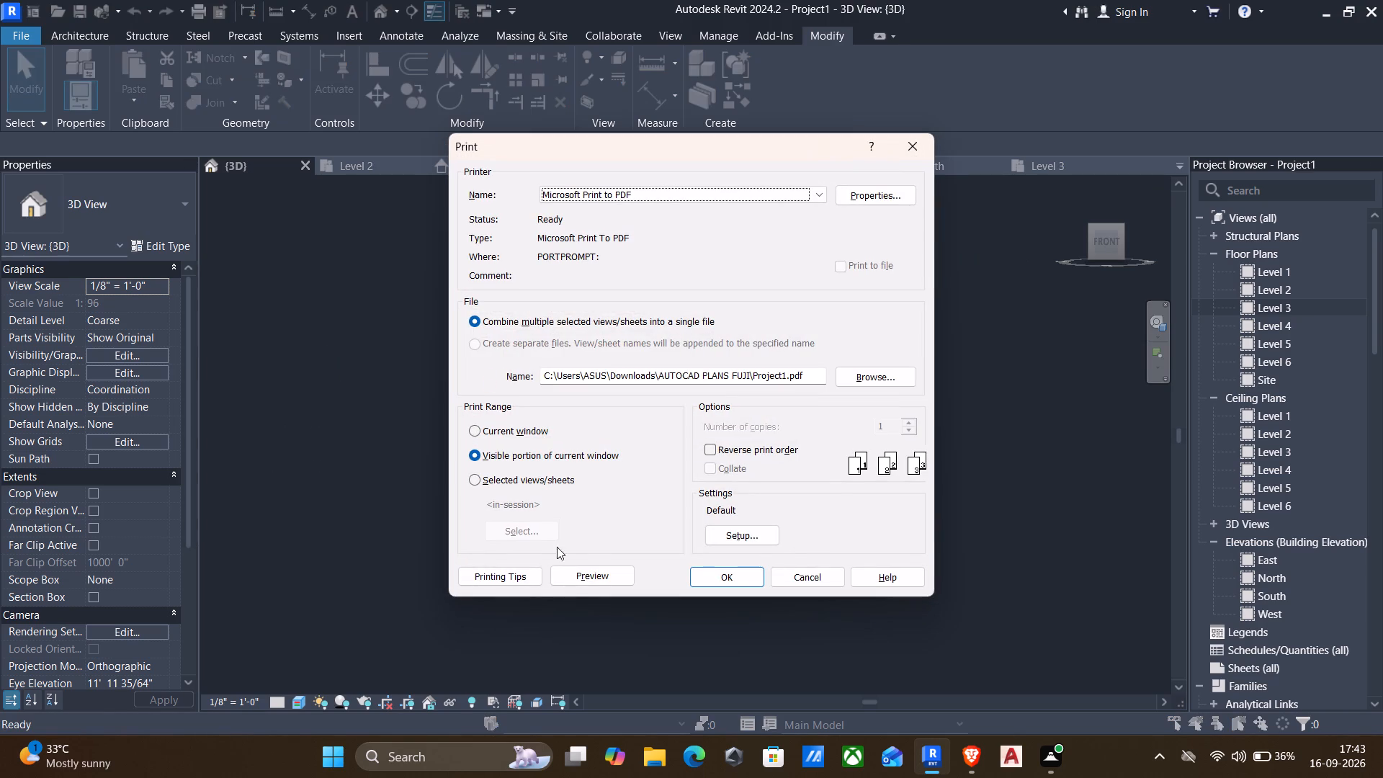
{"action": "left_click", "coordinate": [586, 578]}
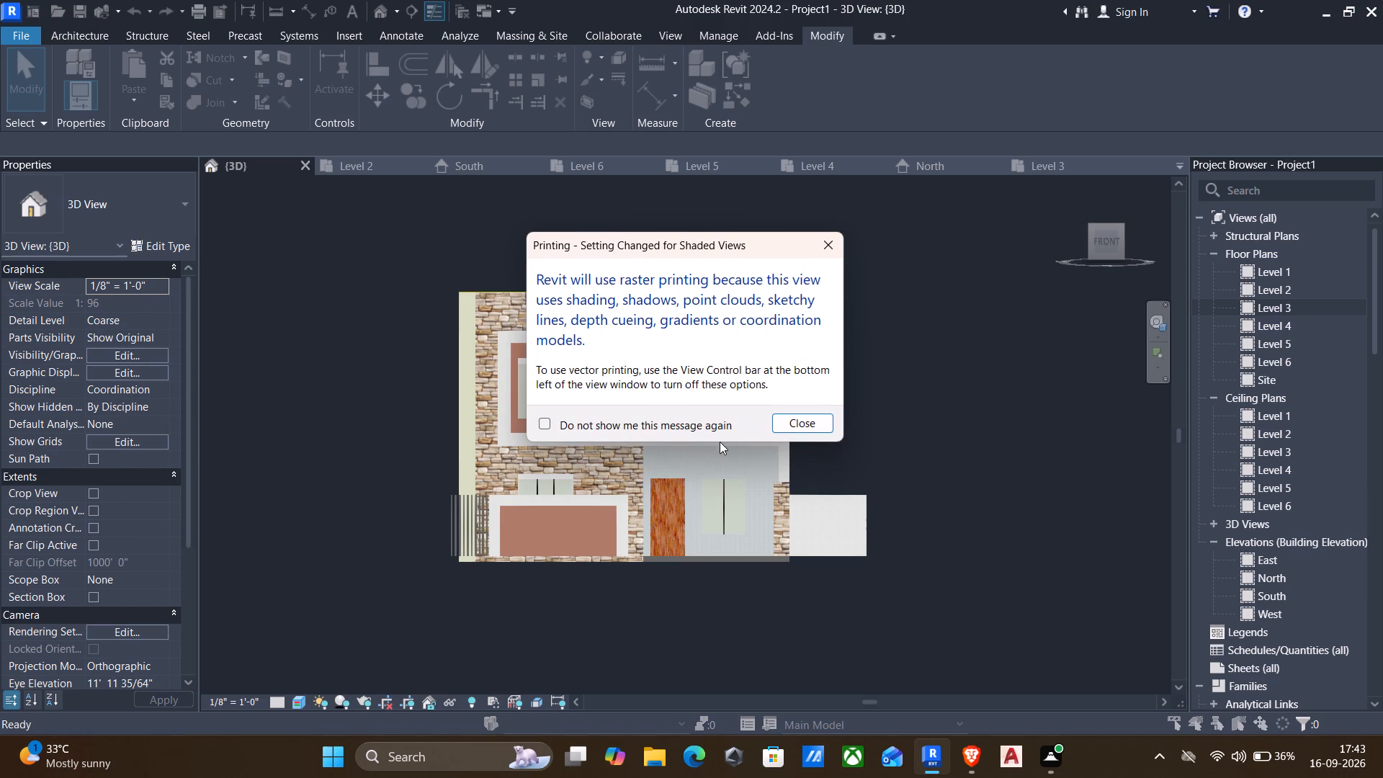
{"action": "left_click", "coordinate": [779, 428]}
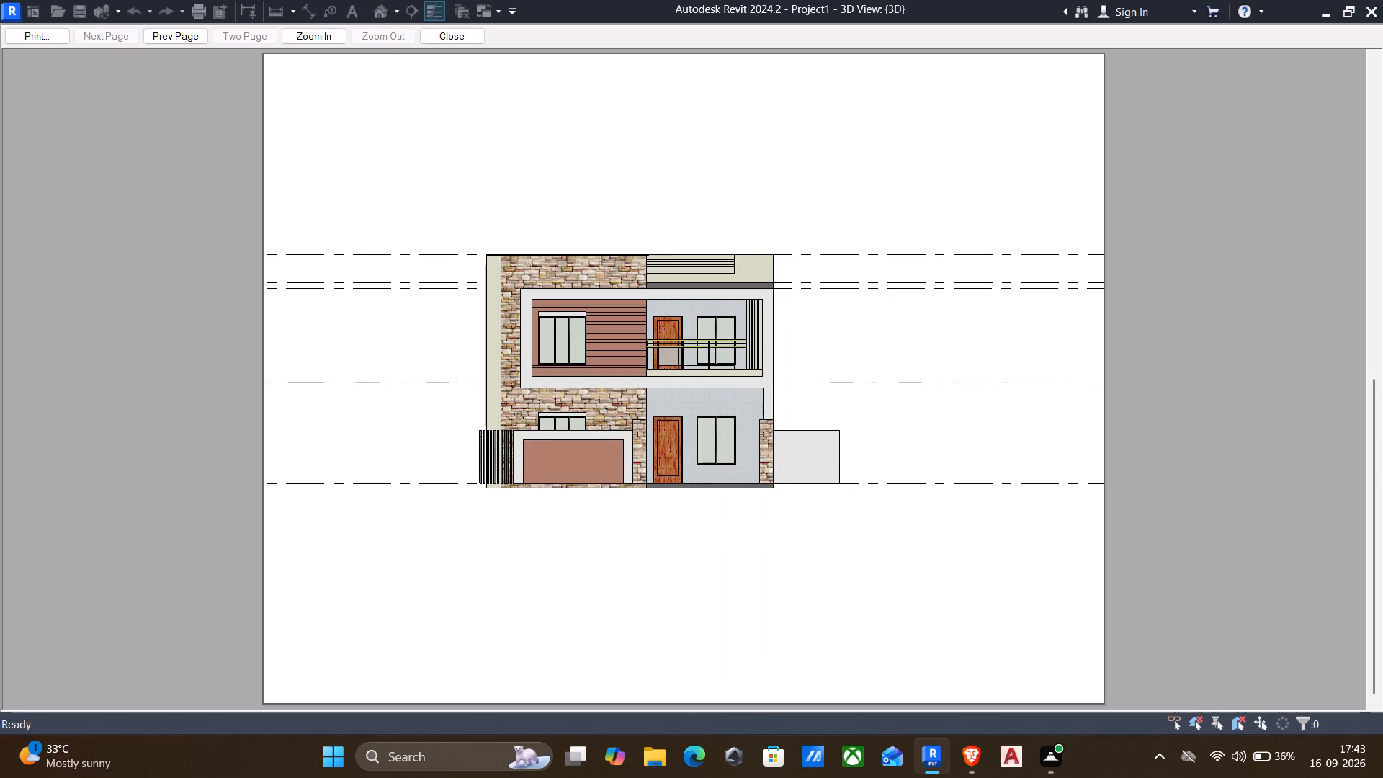
{"action": "scroll", "coordinate": [591, 529], "scroll_direction": "up", "scroll_amount": 2}
{"action": "left_click", "coordinate": [318, 45]}
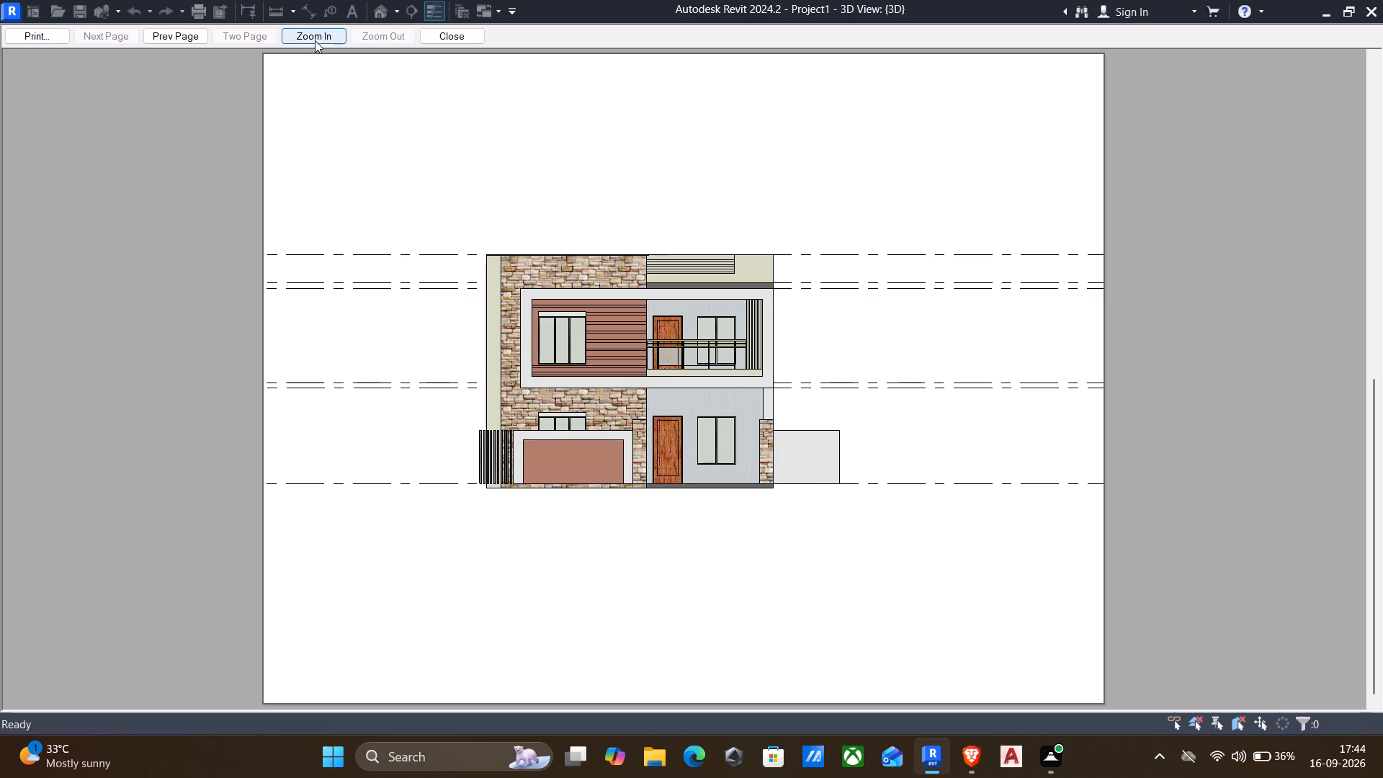
{"action": "left_click", "coordinate": [315, 40]}
{"action": "left_click", "coordinate": [315, 40]}
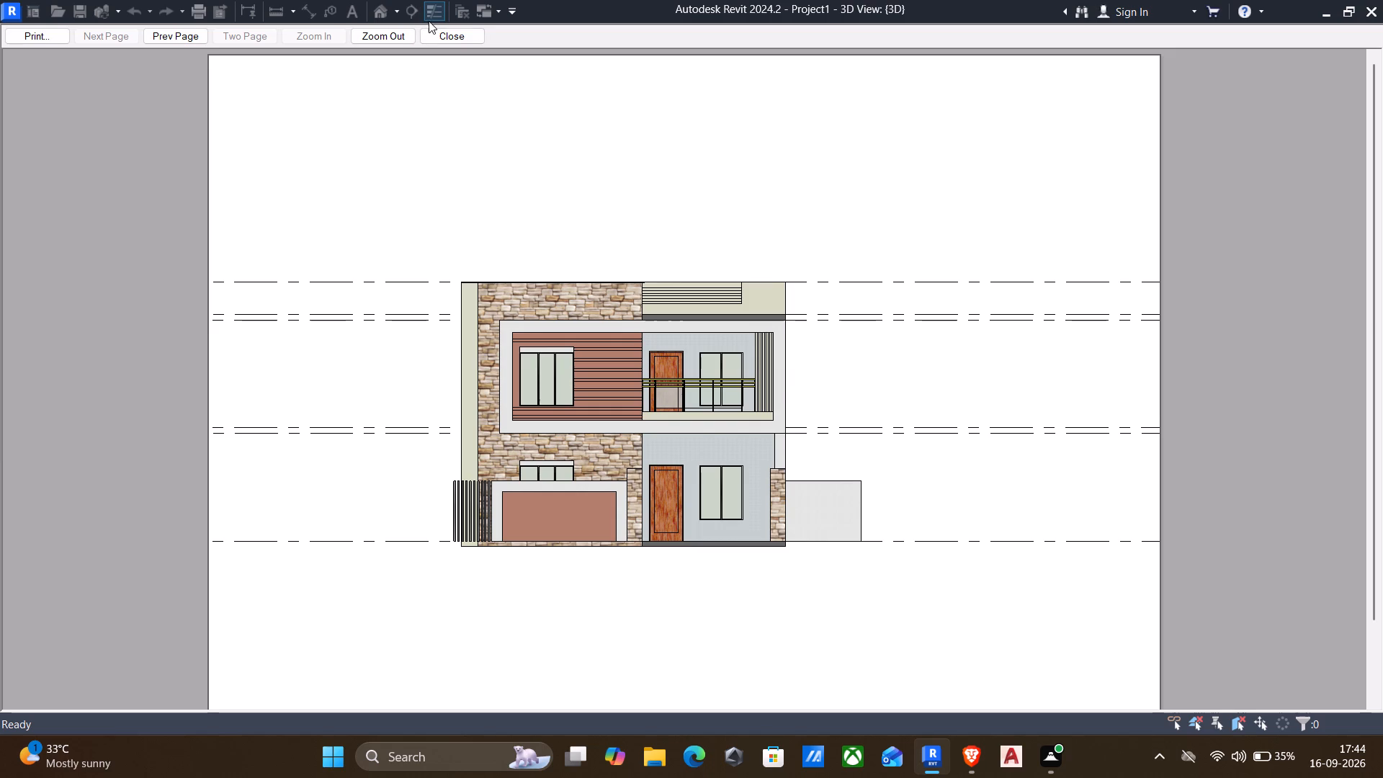
{"action": "left_click", "coordinate": [435, 40]}
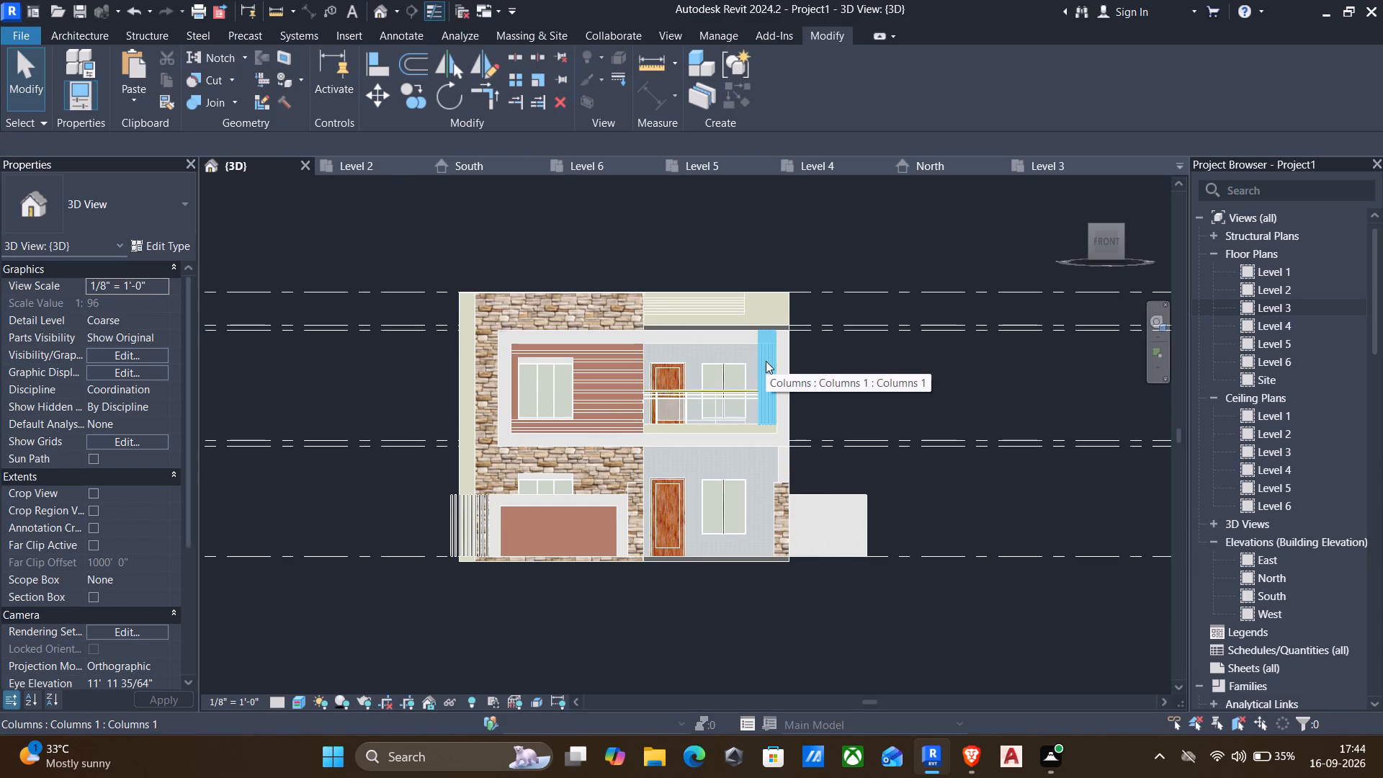
Print the front view to a PDF named "elevation plann 30 x 40" in the AUTOCAD PLANS FUJI folder.
{"action": "key", "text": "ctrl+p"}
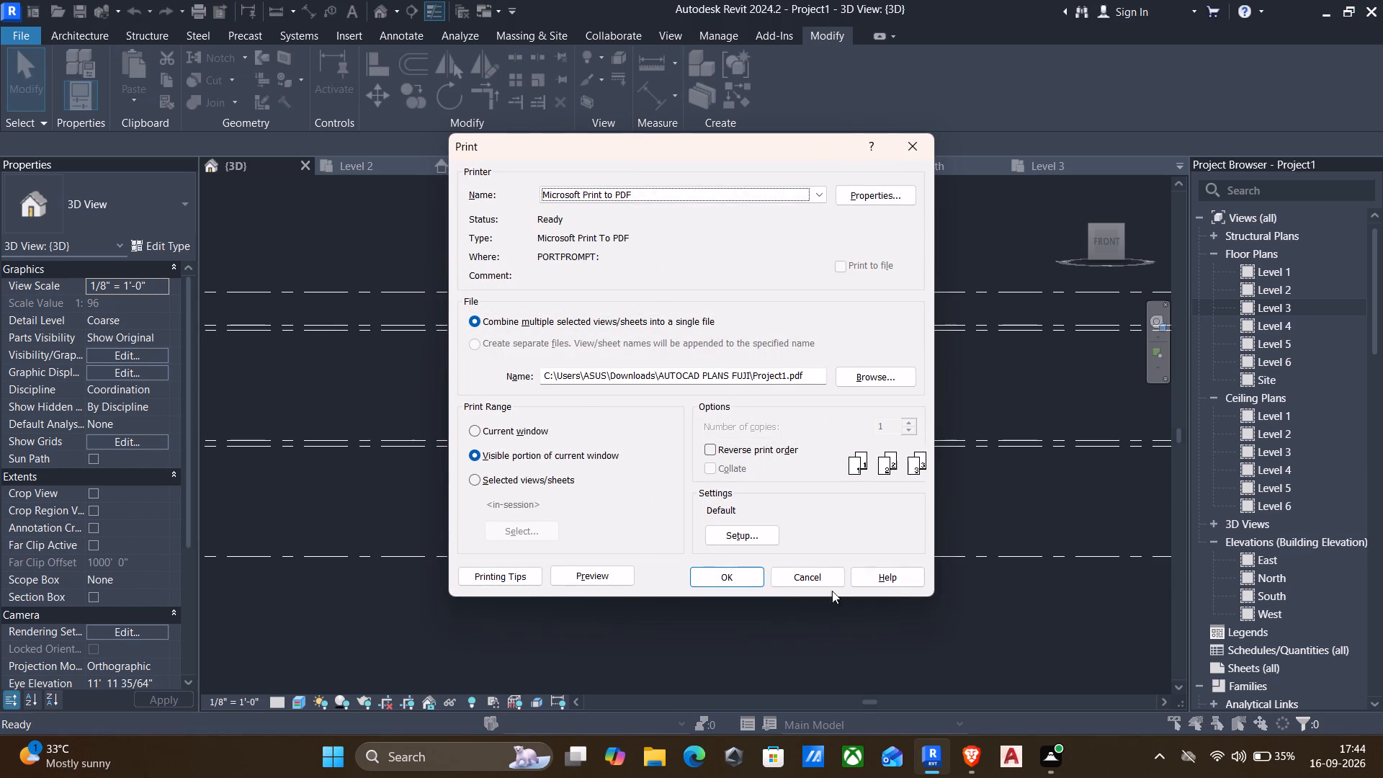
{"action": "left_click", "coordinate": [713, 575]}
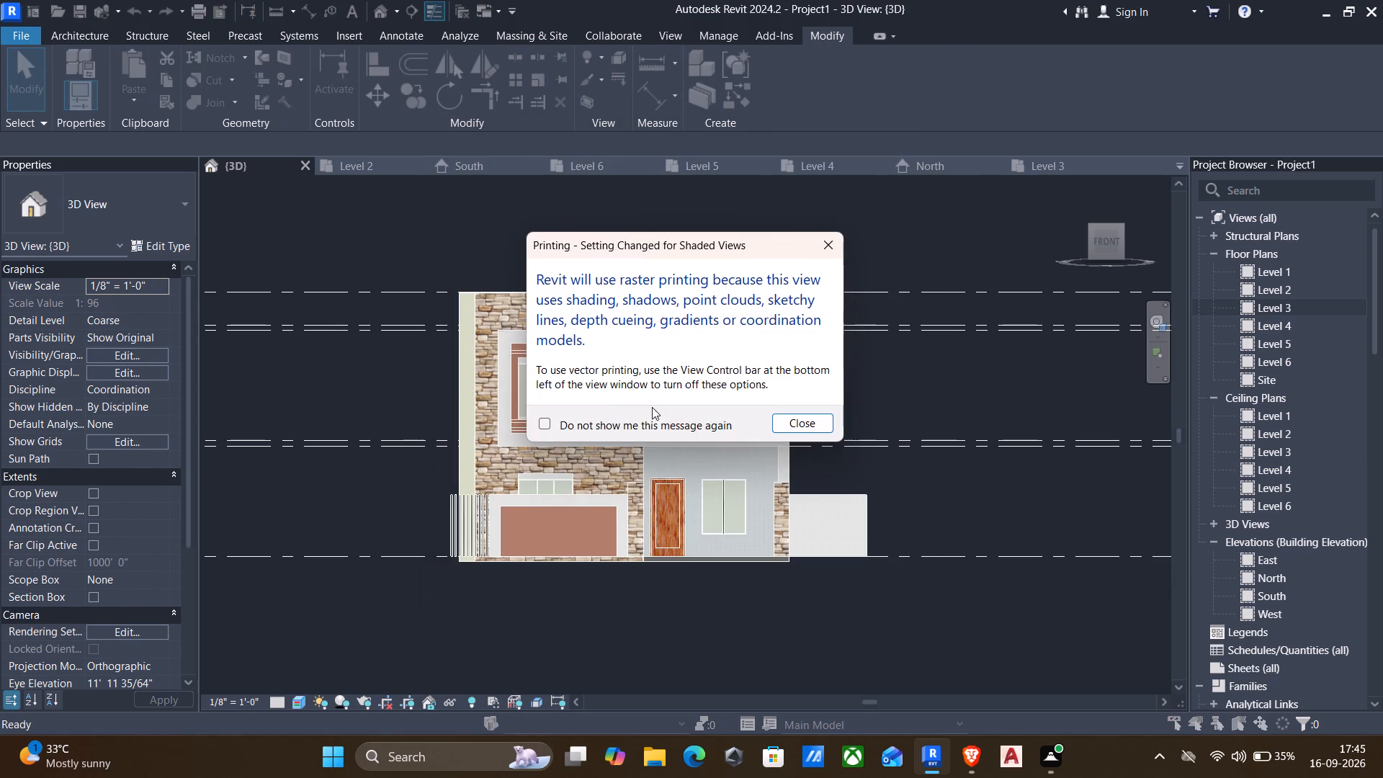
{"action": "left_click", "coordinate": [795, 420]}
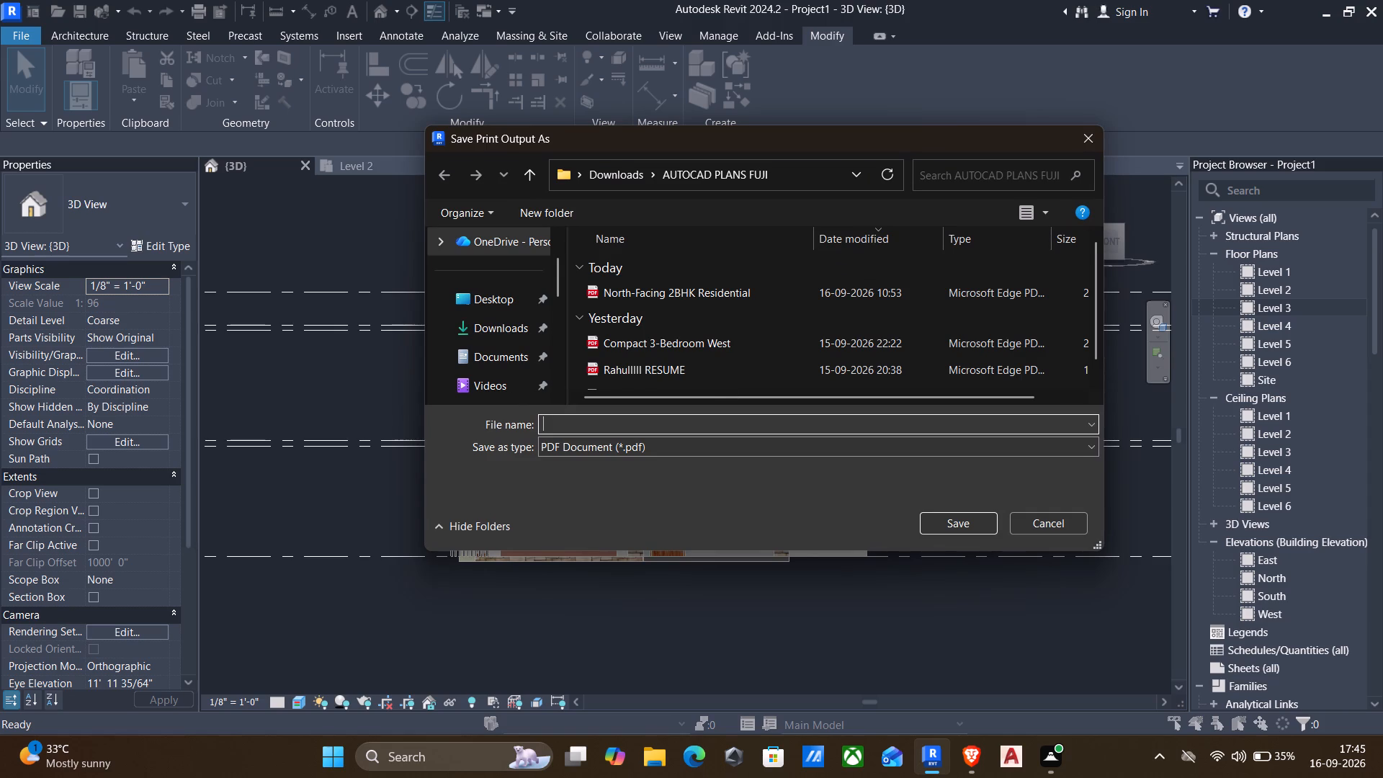
{"action": "type", "text": "elevation"}
{"action": "key", "text": "space"}
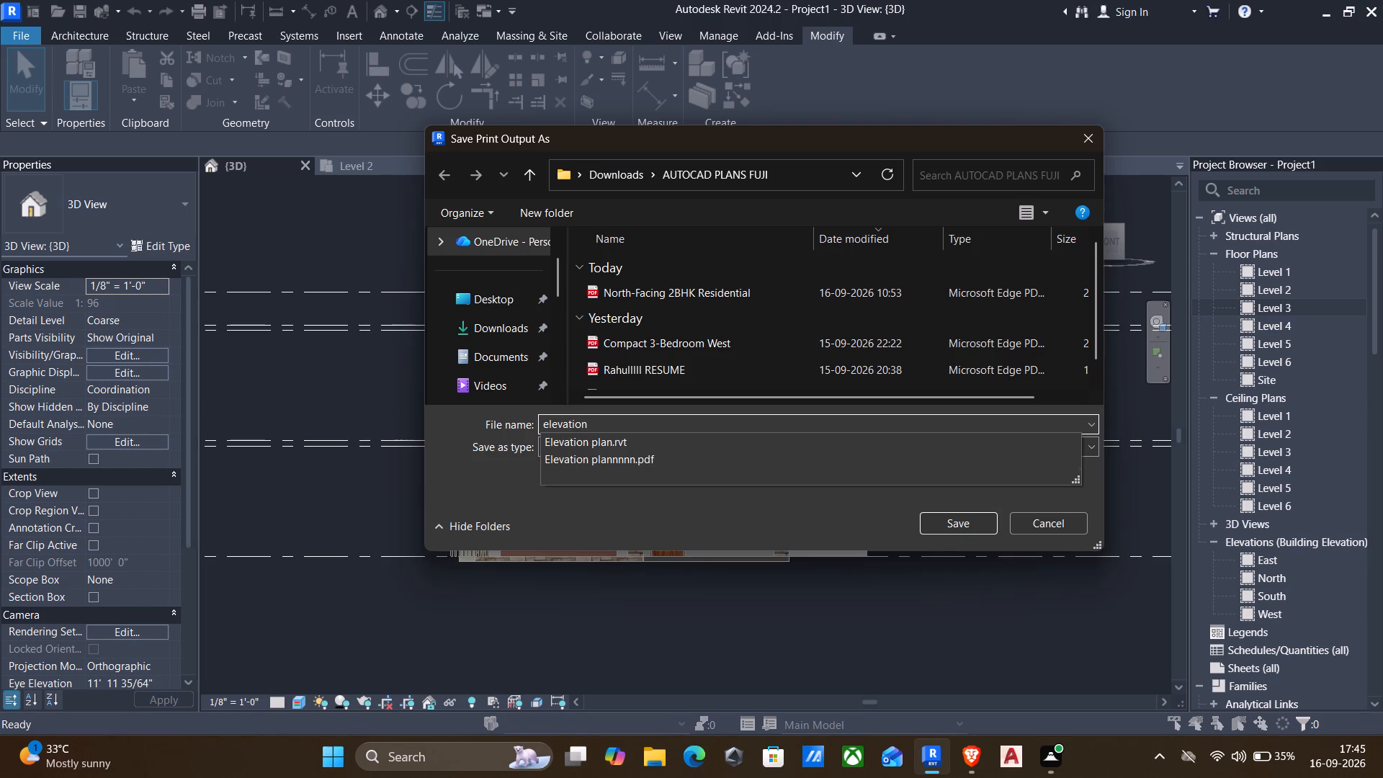
{"action": "type", "text": "plannn"}
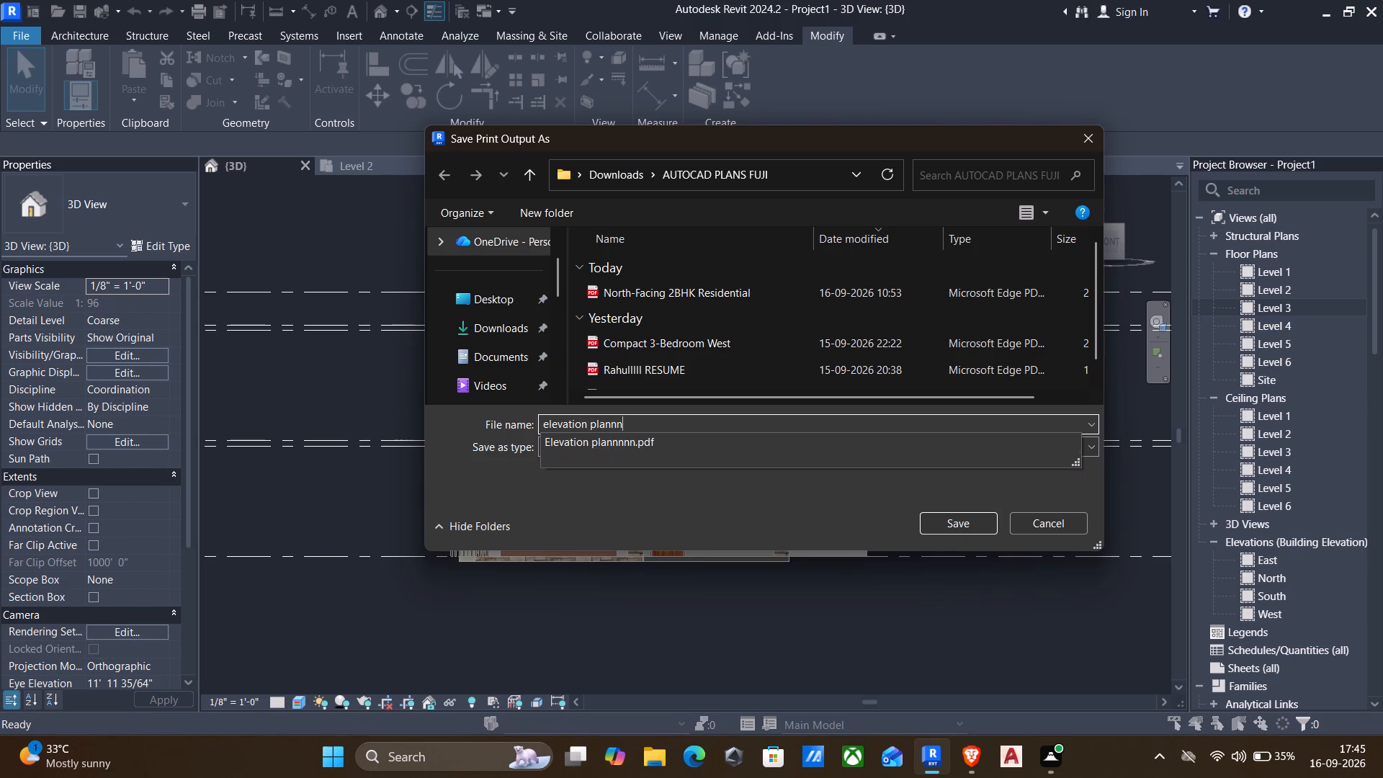
{"action": "key", "text": "BackSpace"}
{"action": "key", "text": "space"}
{"action": "type", "text": "30"}
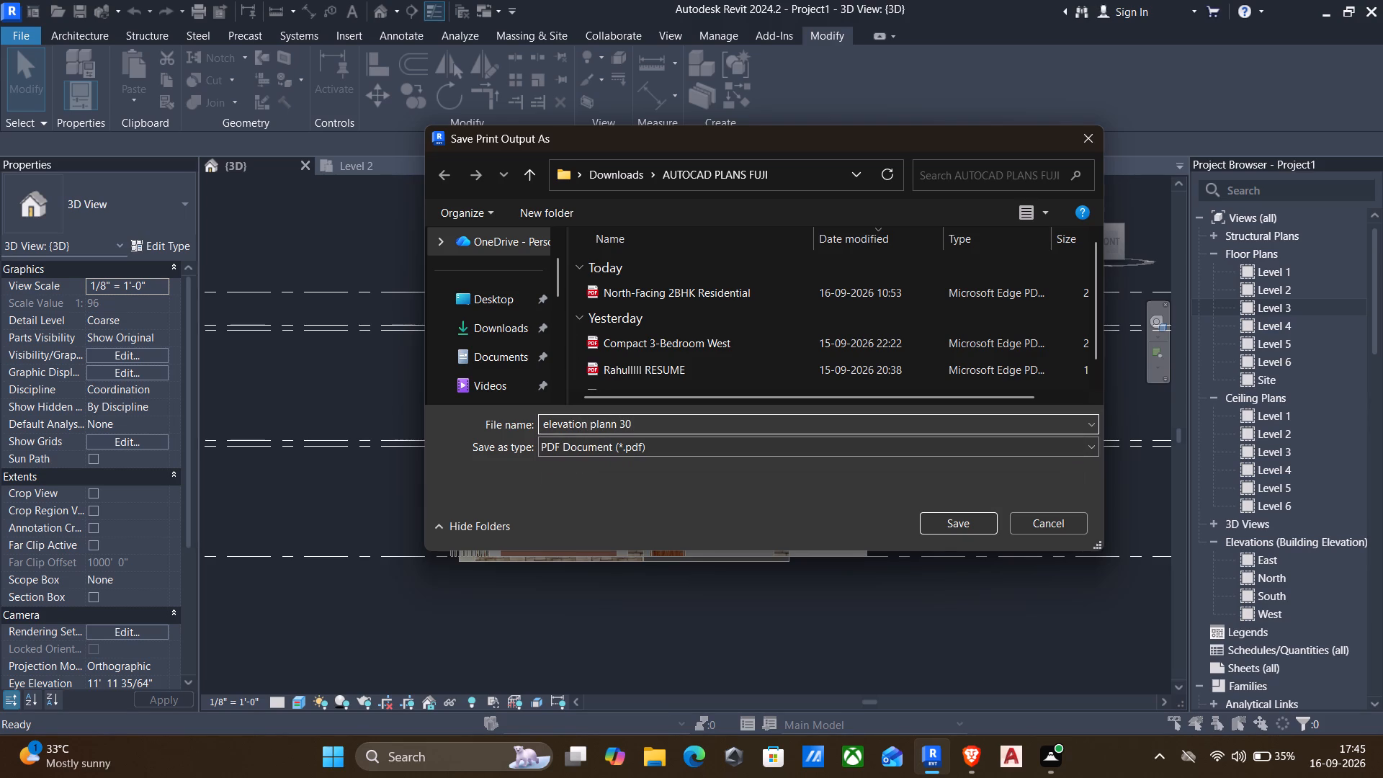
{"action": "key", "text": "space"}
{"action": "type", "text": "x 40"}
{"action": "key", "text": "Return"}
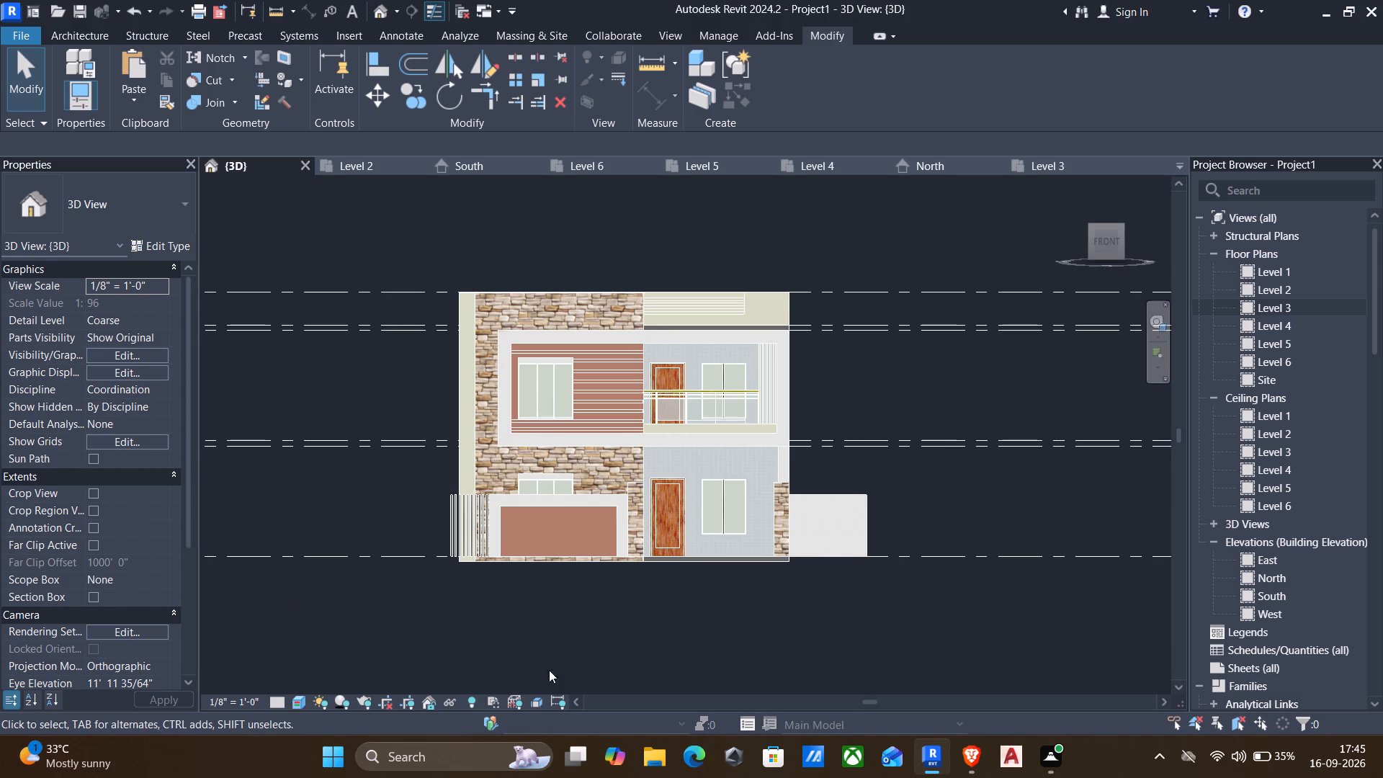
Save the project as "ELEVATION 30'X 40'" in the AUTOCAD PLANS FUJI folder.
{"action": "key", "text": "ctrl+s"}
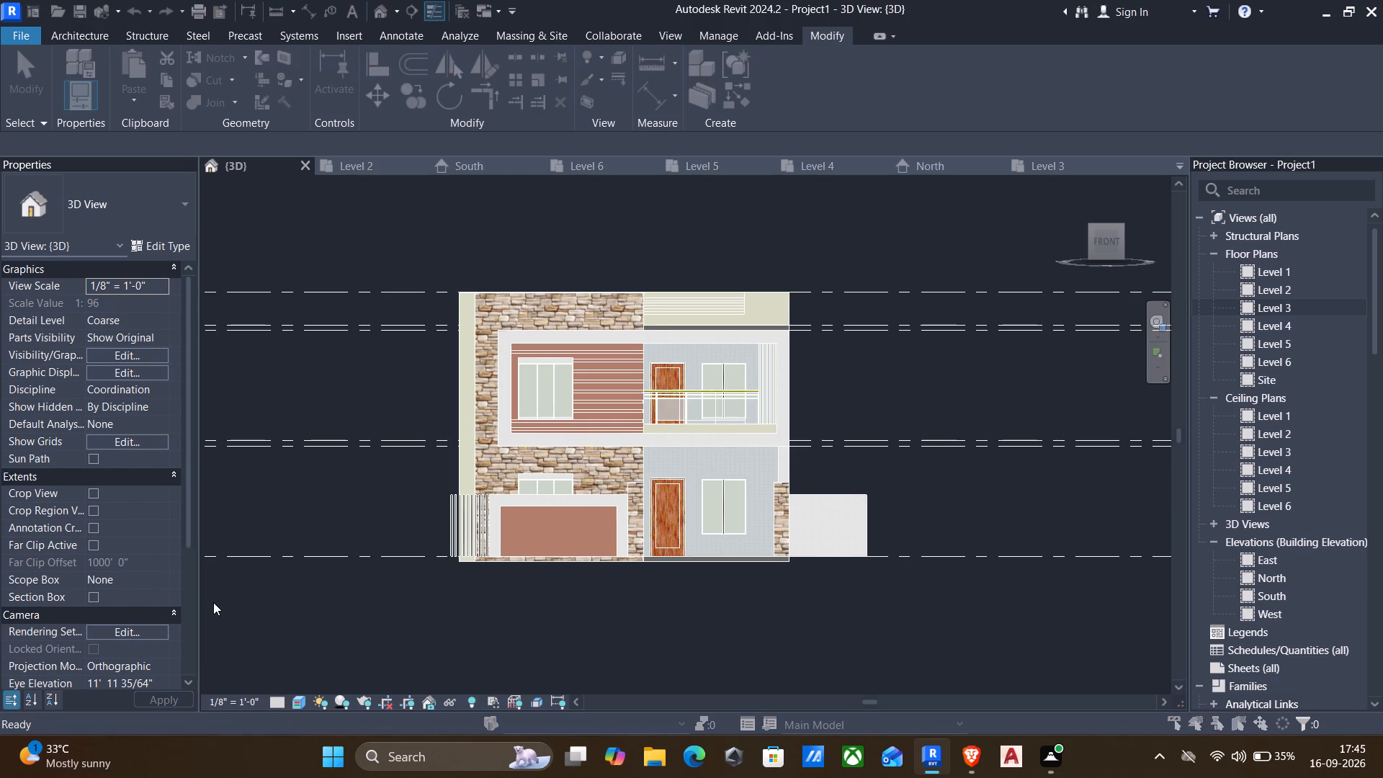
{"action": "key", "text": "BackSpace"}
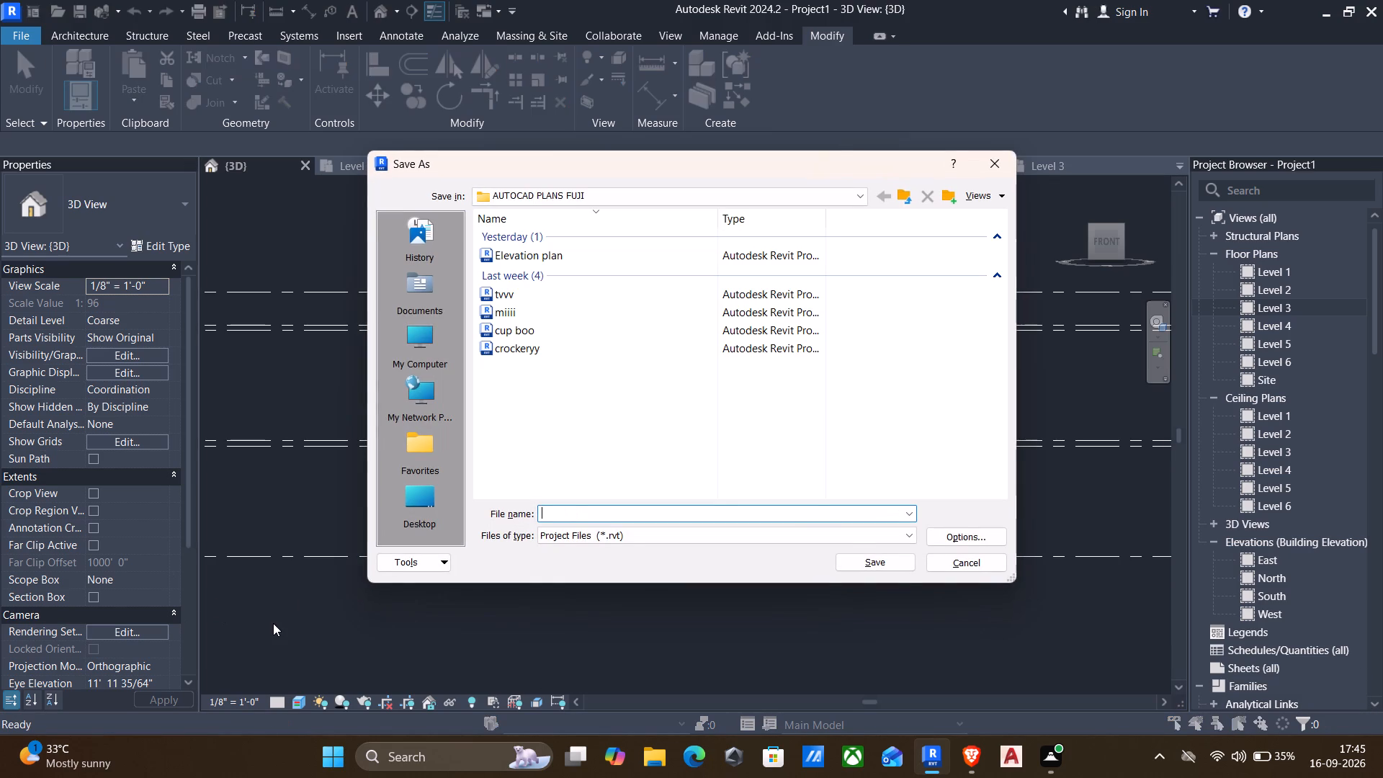
{"action": "type", "text": "ele"}
{"action": "key", "text": "BackSpace"}
{"action": "key", "text": "BackSpace"}
{"action": "key", "text": "BackSpace"}
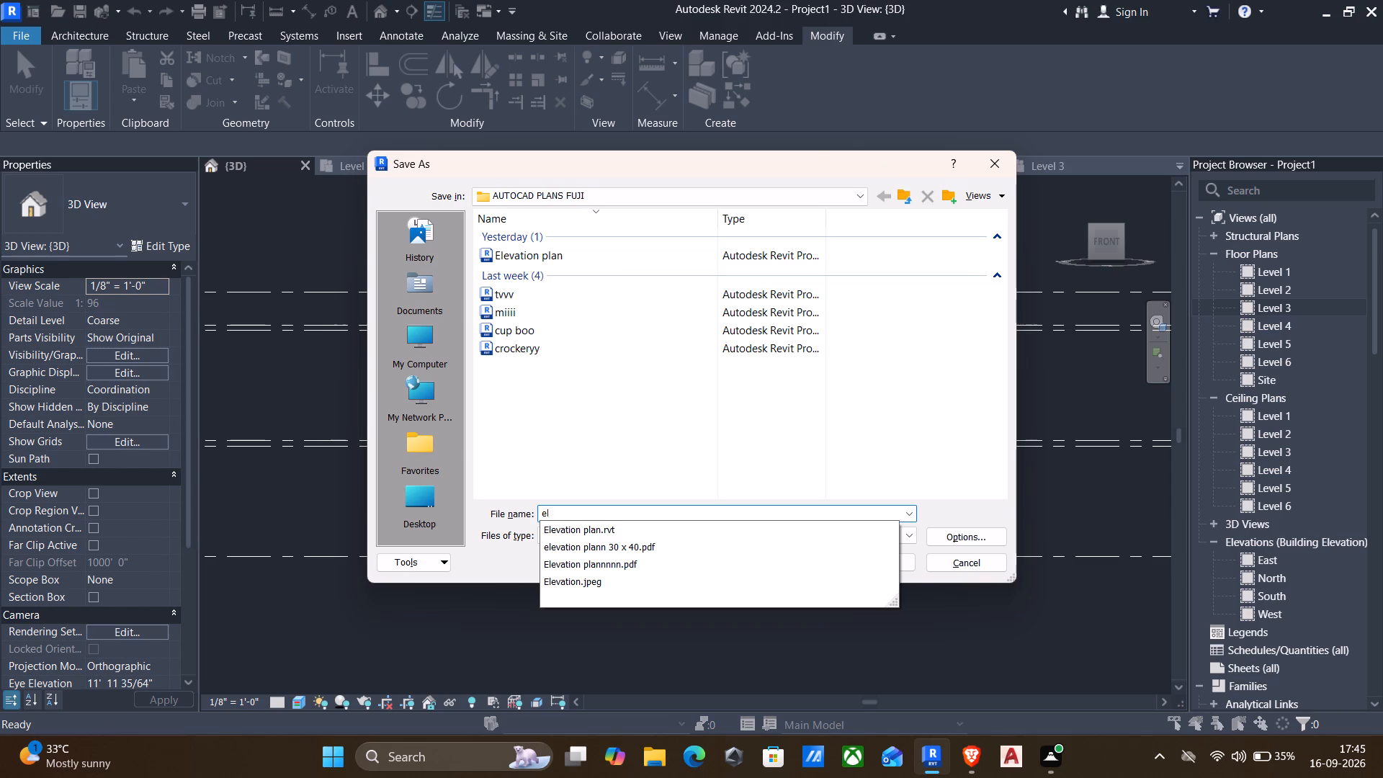
{"action": "key", "text": "BackSpace"}
{"action": "type", "text": "ELE"}
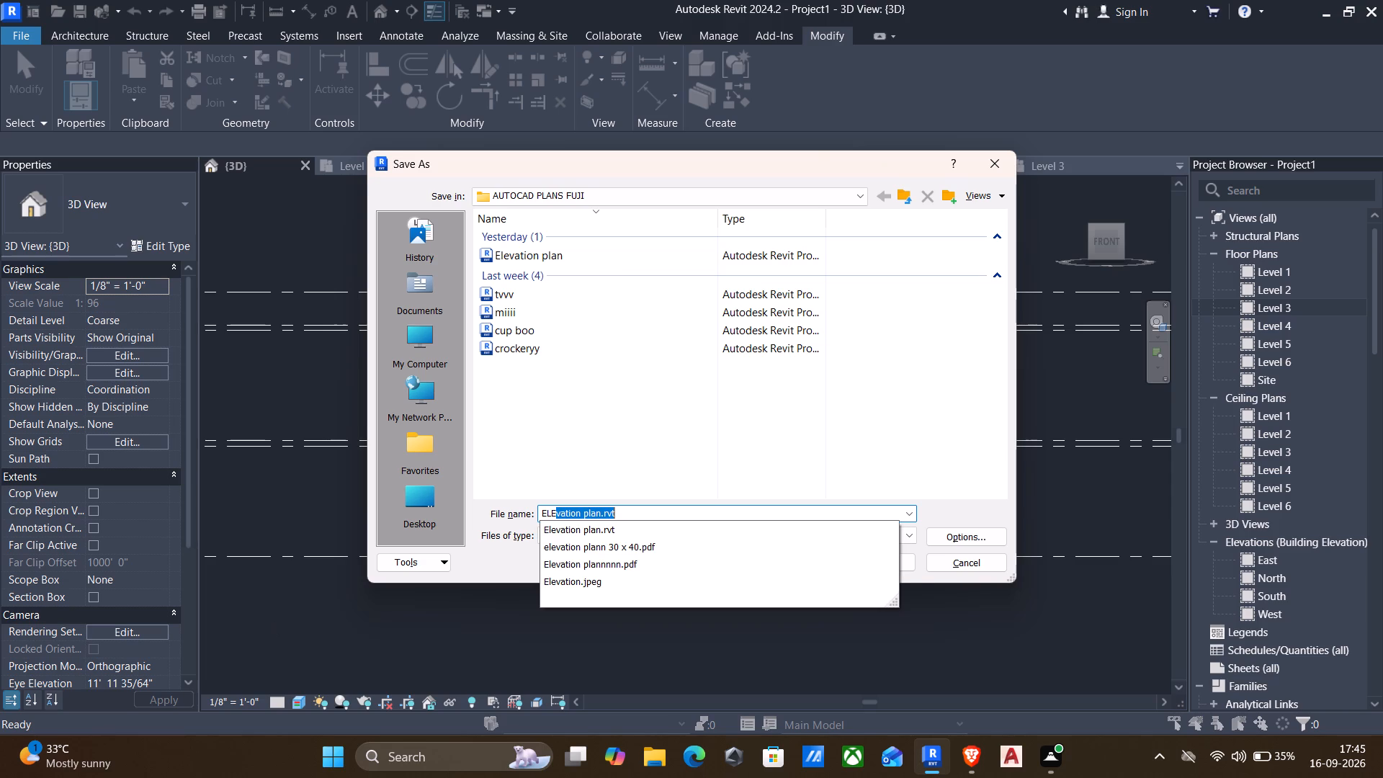
{"action": "type", "text": "VATION"}
{"action": "key", "text": "space"}
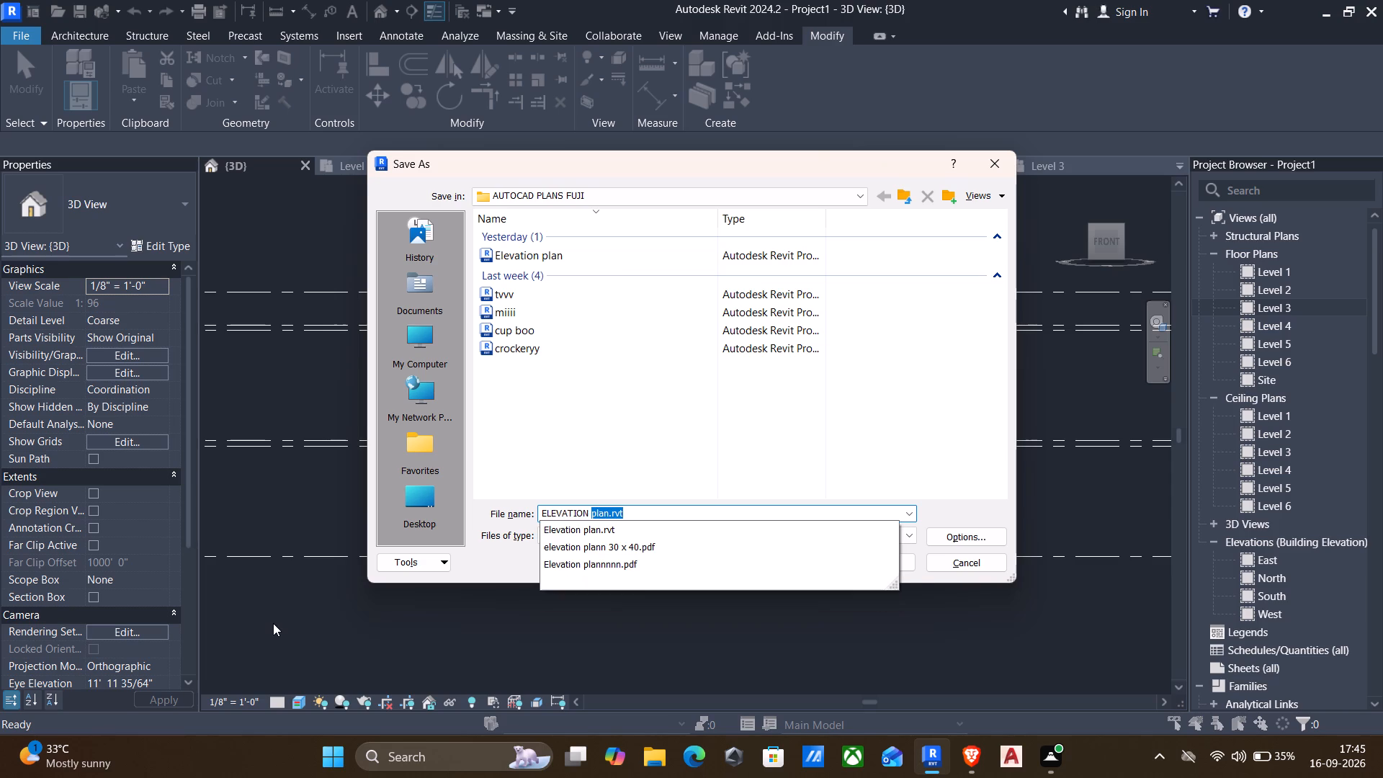
{"action": "type", "text": "30"}
{"action": "type", "text": "'X 40'"}
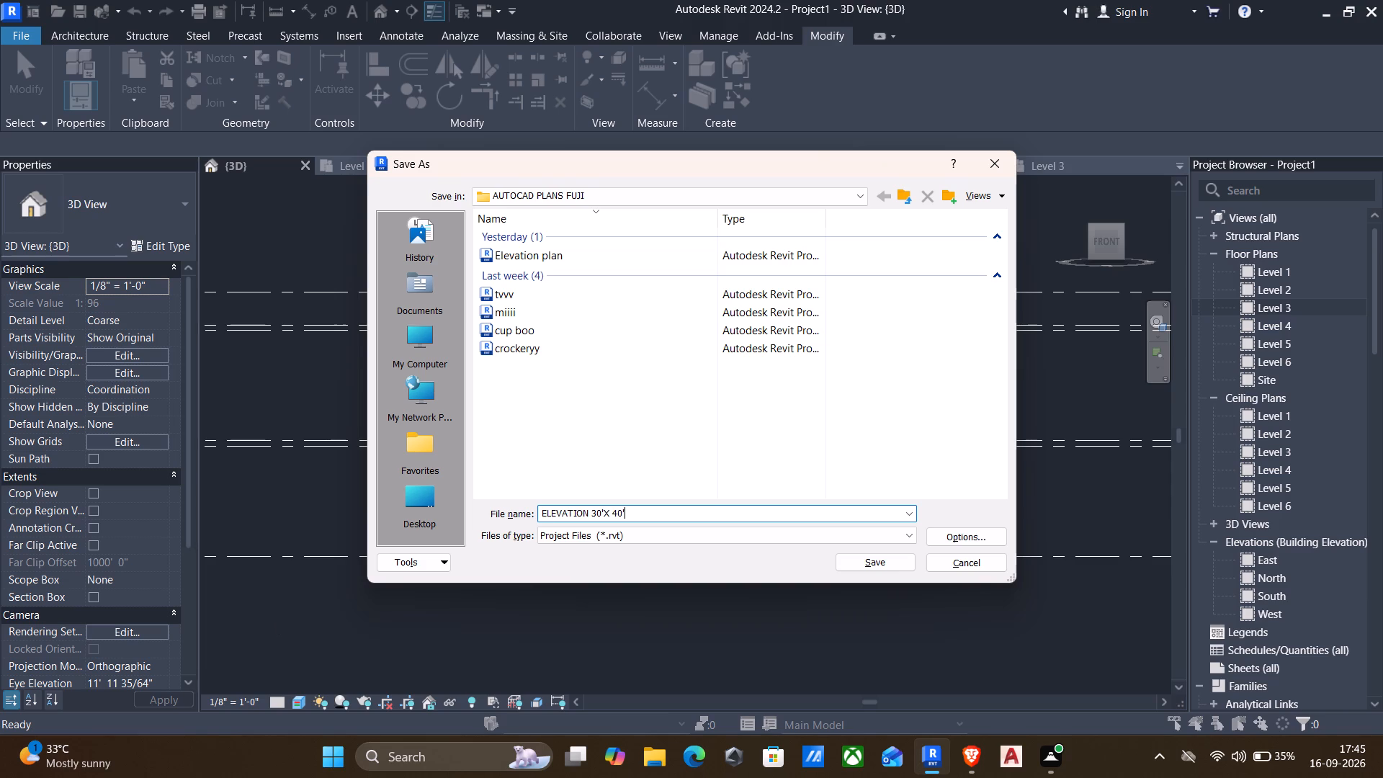
{"action": "key", "text": "Return"}
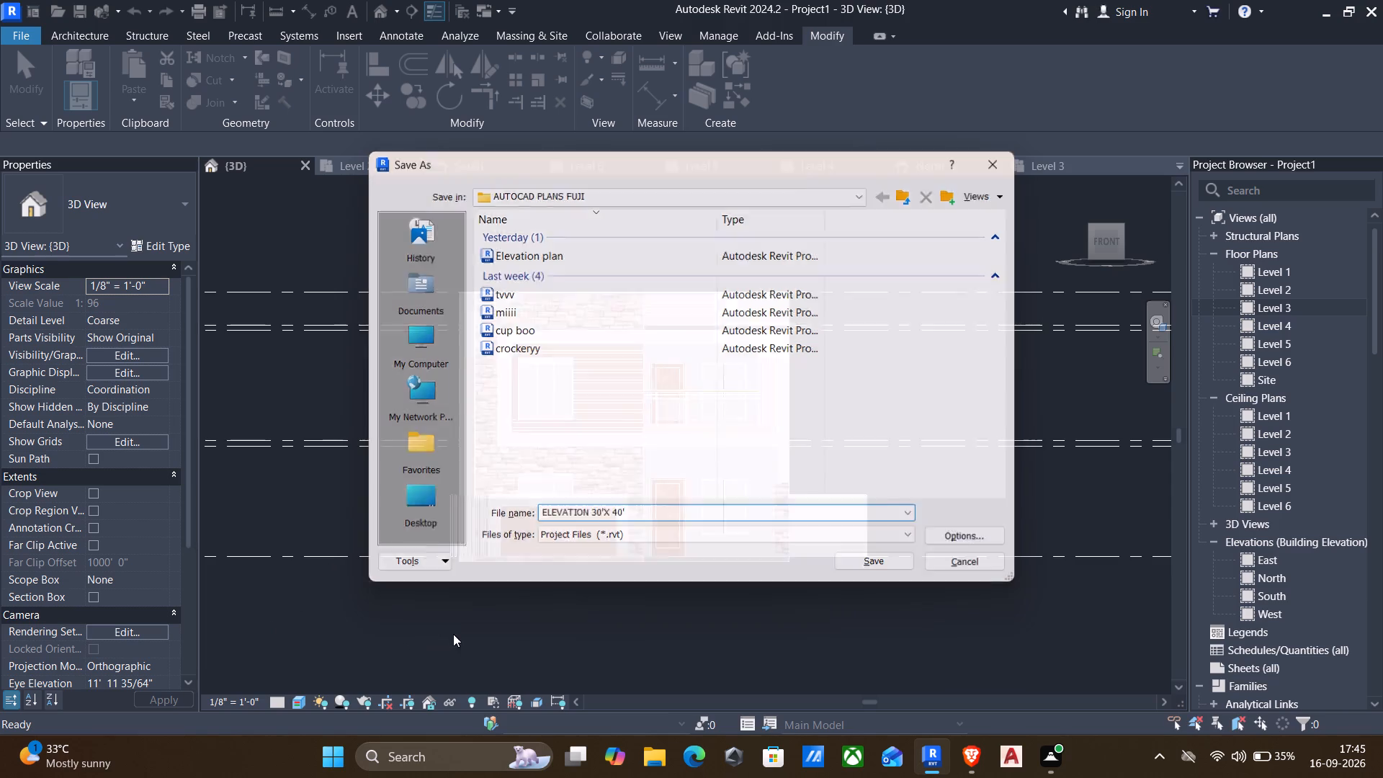